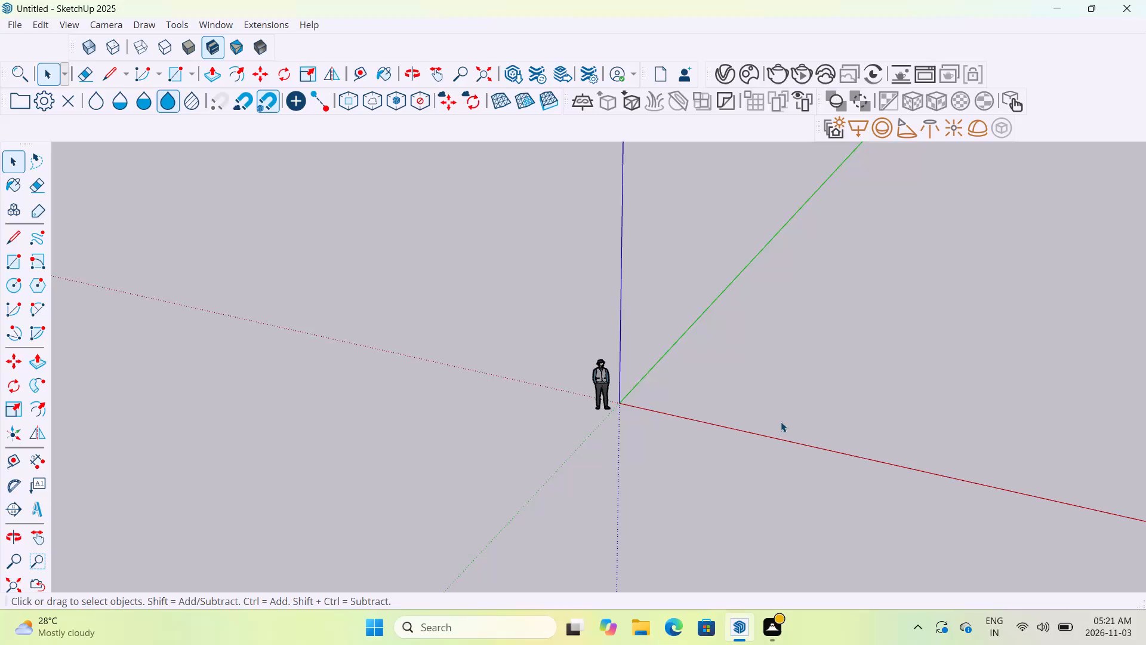
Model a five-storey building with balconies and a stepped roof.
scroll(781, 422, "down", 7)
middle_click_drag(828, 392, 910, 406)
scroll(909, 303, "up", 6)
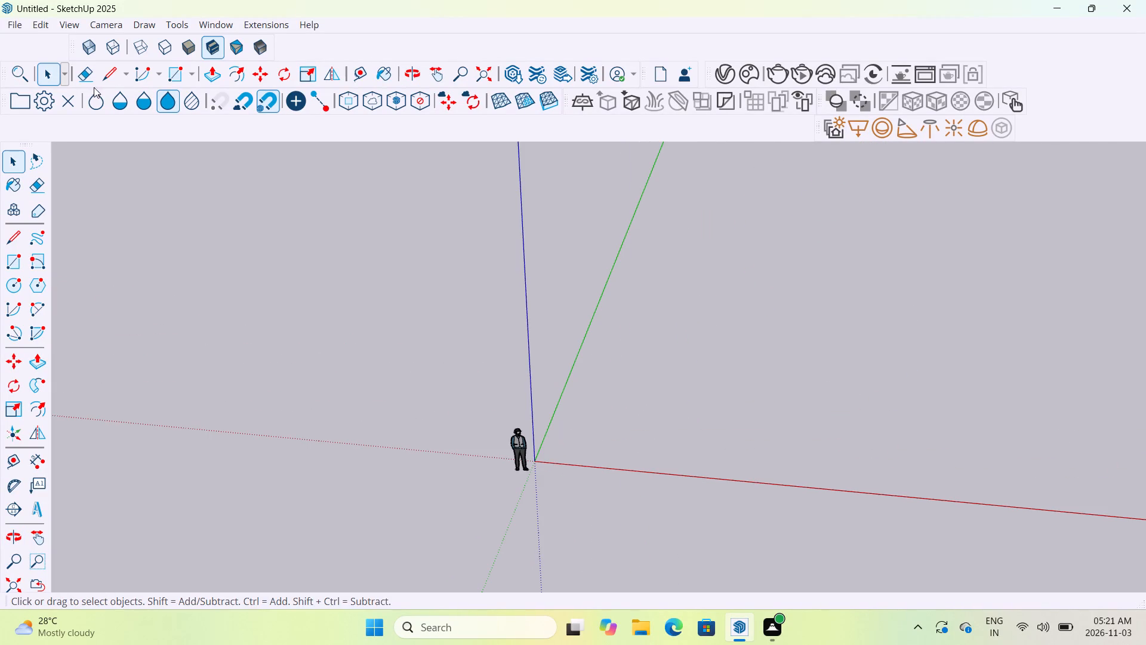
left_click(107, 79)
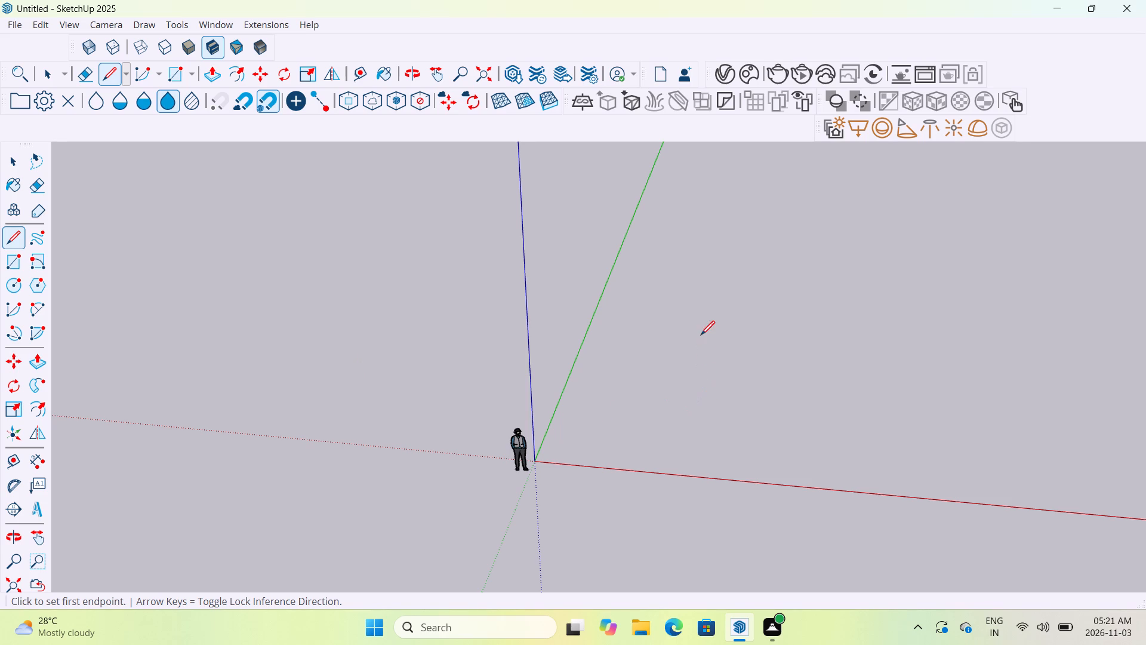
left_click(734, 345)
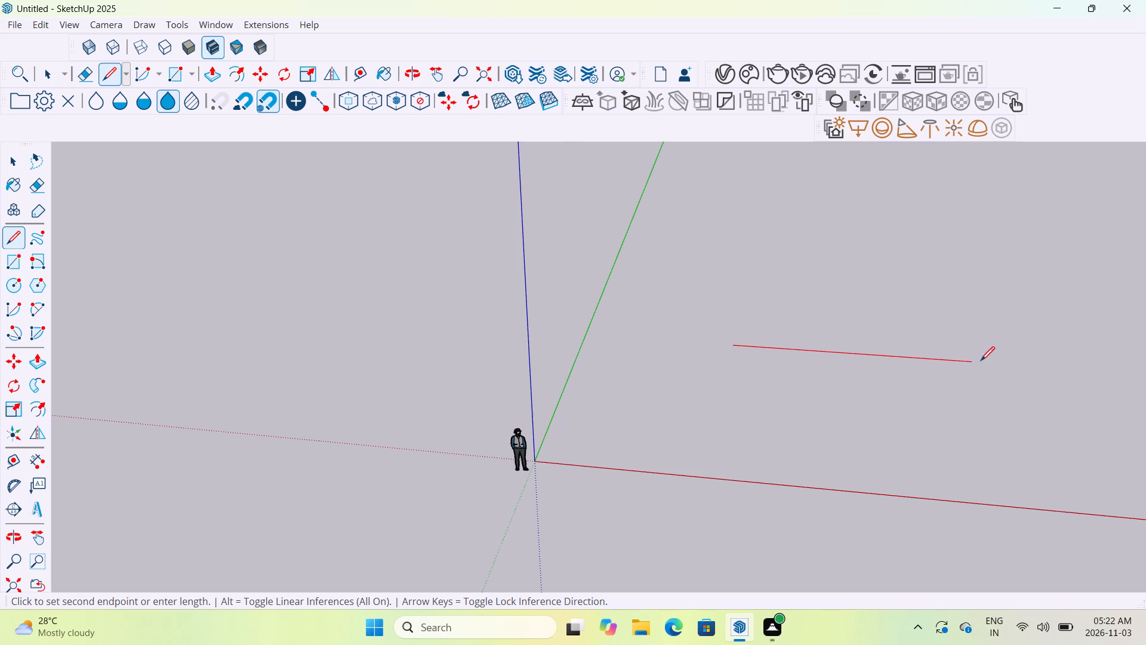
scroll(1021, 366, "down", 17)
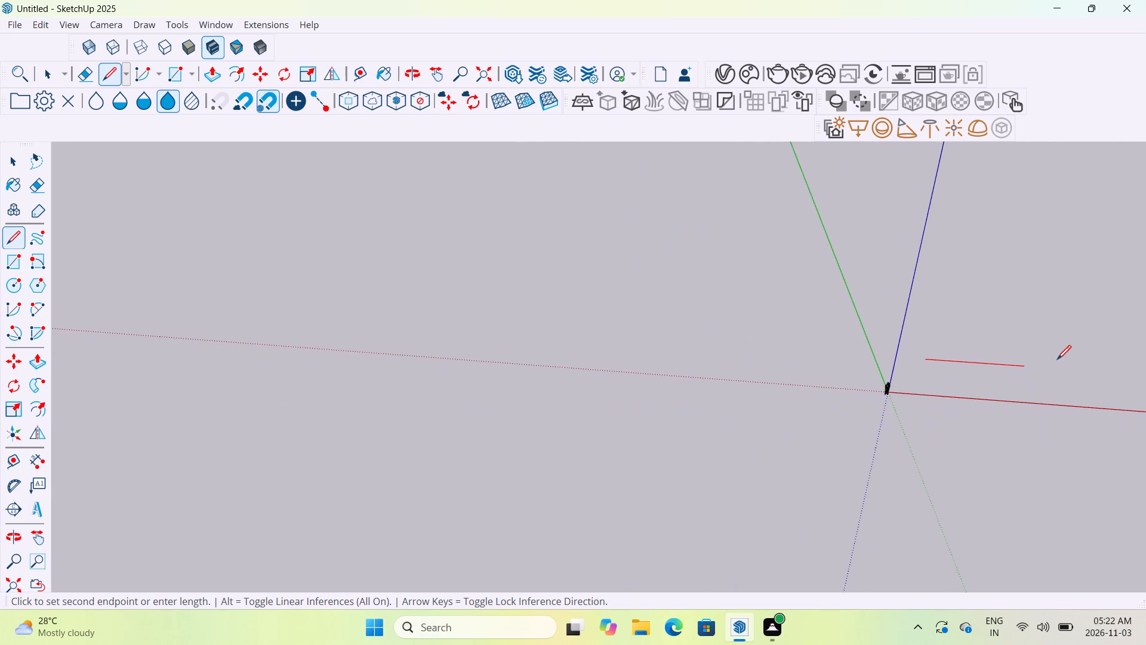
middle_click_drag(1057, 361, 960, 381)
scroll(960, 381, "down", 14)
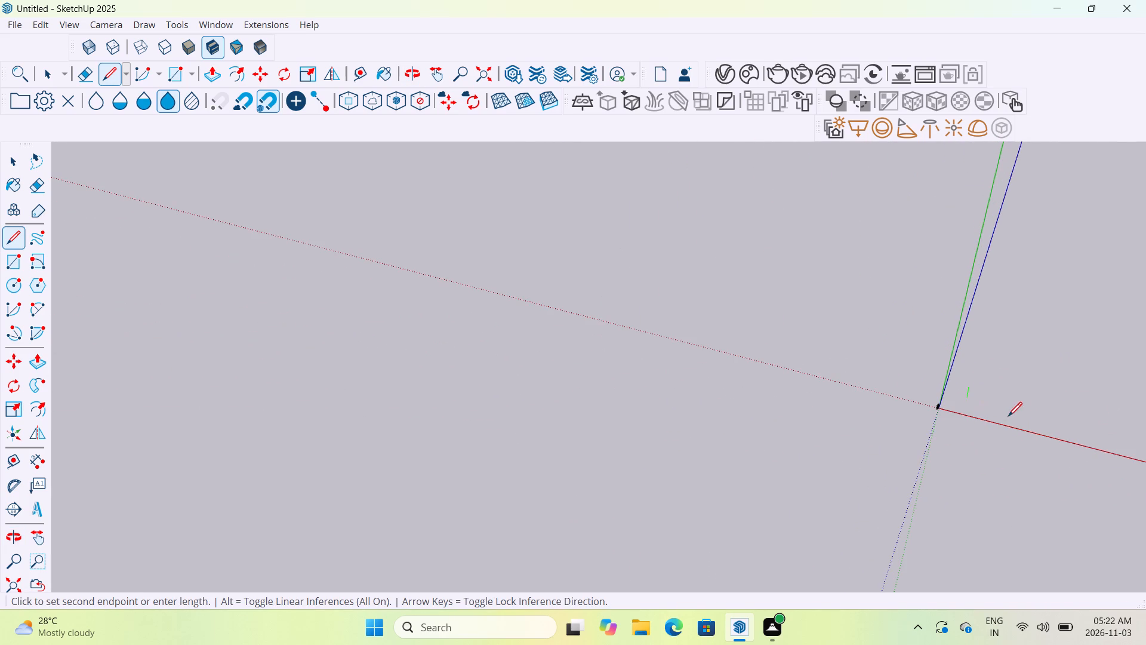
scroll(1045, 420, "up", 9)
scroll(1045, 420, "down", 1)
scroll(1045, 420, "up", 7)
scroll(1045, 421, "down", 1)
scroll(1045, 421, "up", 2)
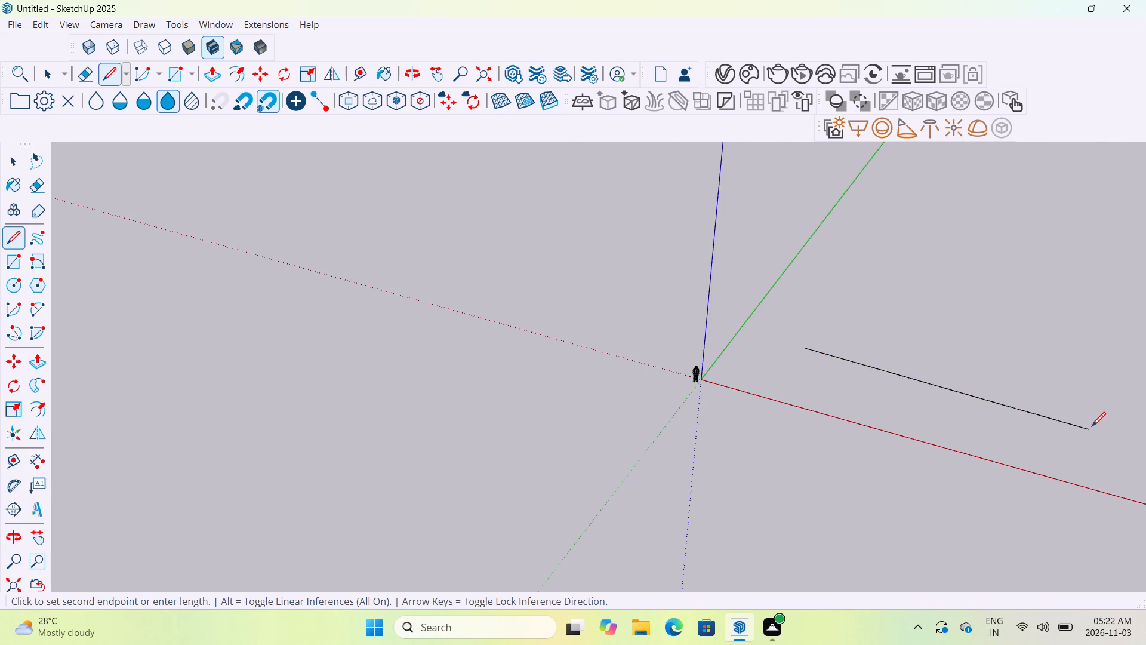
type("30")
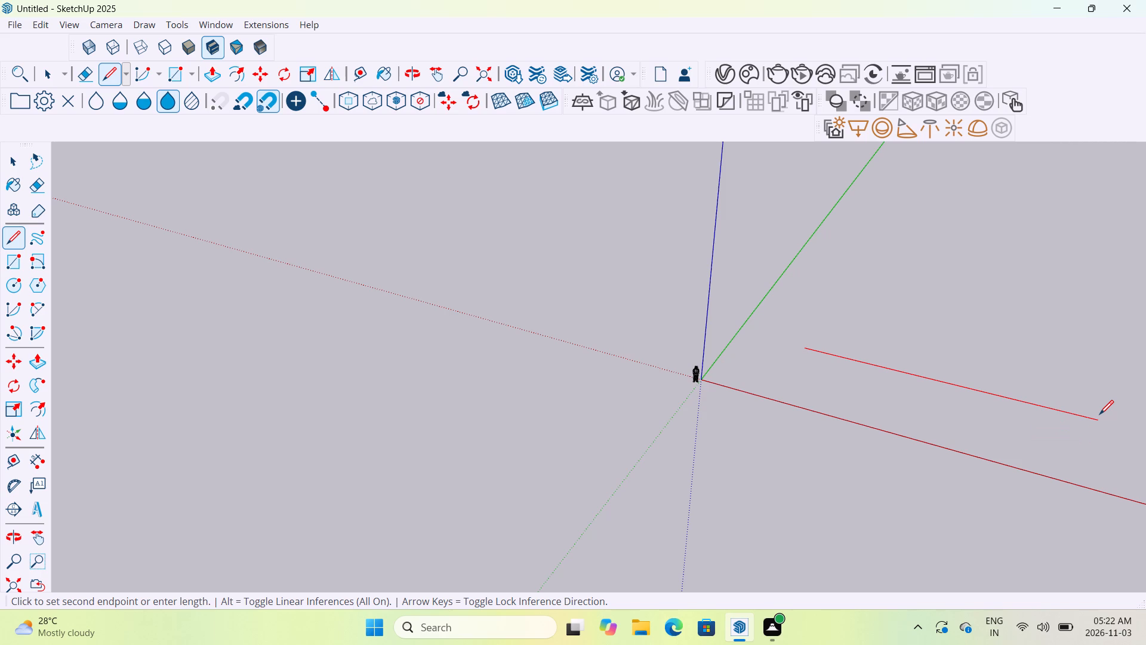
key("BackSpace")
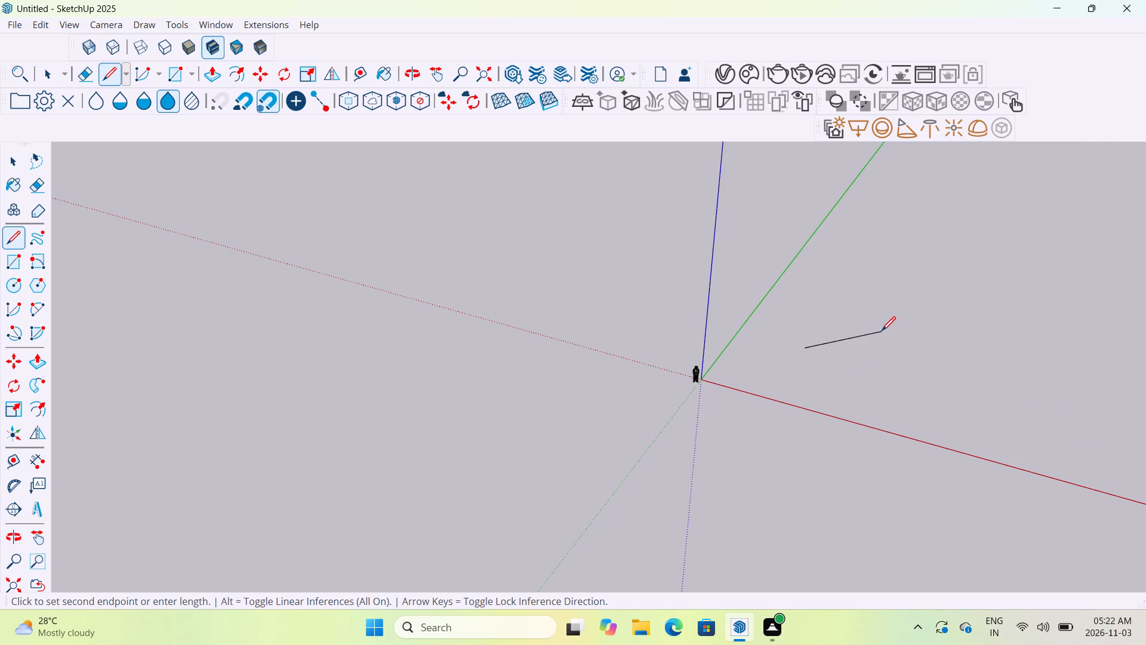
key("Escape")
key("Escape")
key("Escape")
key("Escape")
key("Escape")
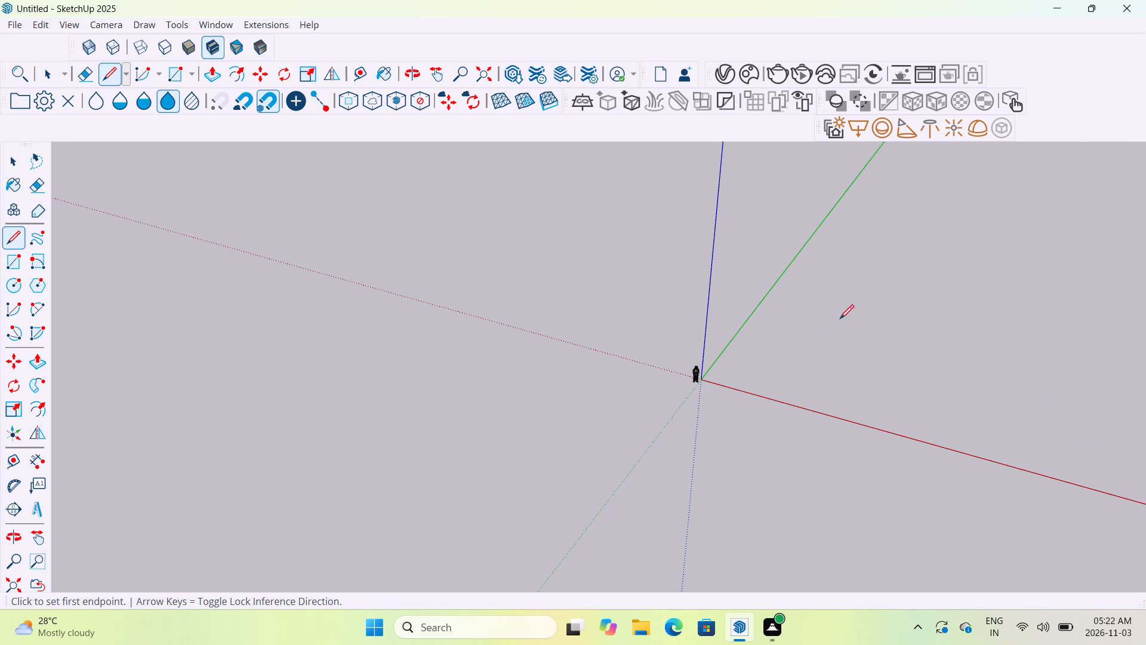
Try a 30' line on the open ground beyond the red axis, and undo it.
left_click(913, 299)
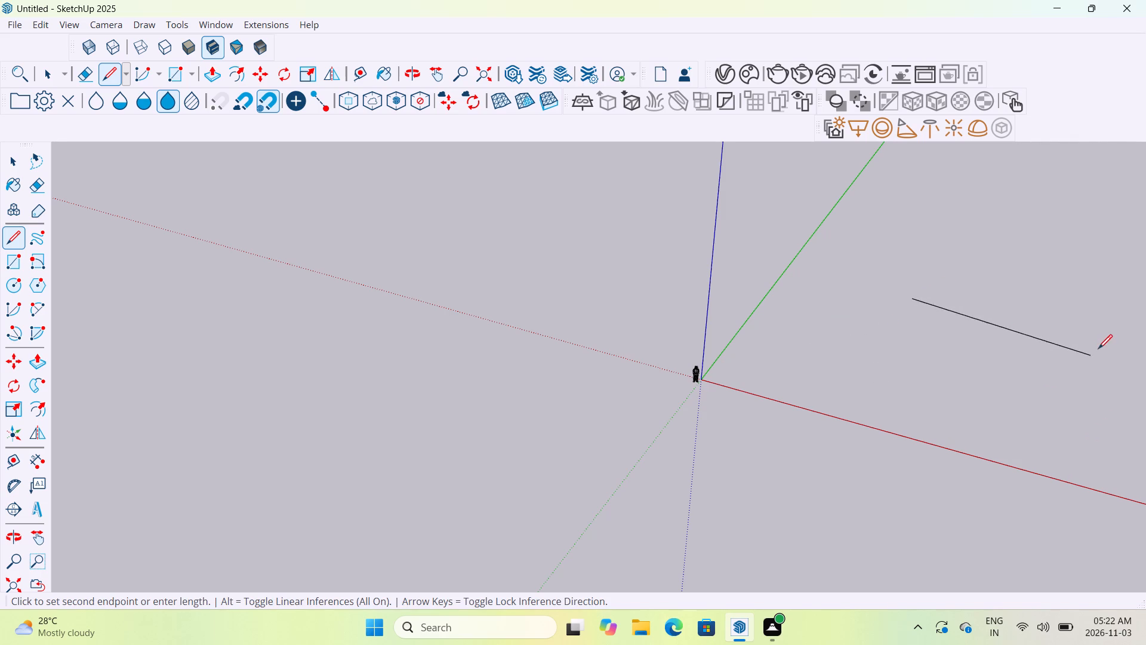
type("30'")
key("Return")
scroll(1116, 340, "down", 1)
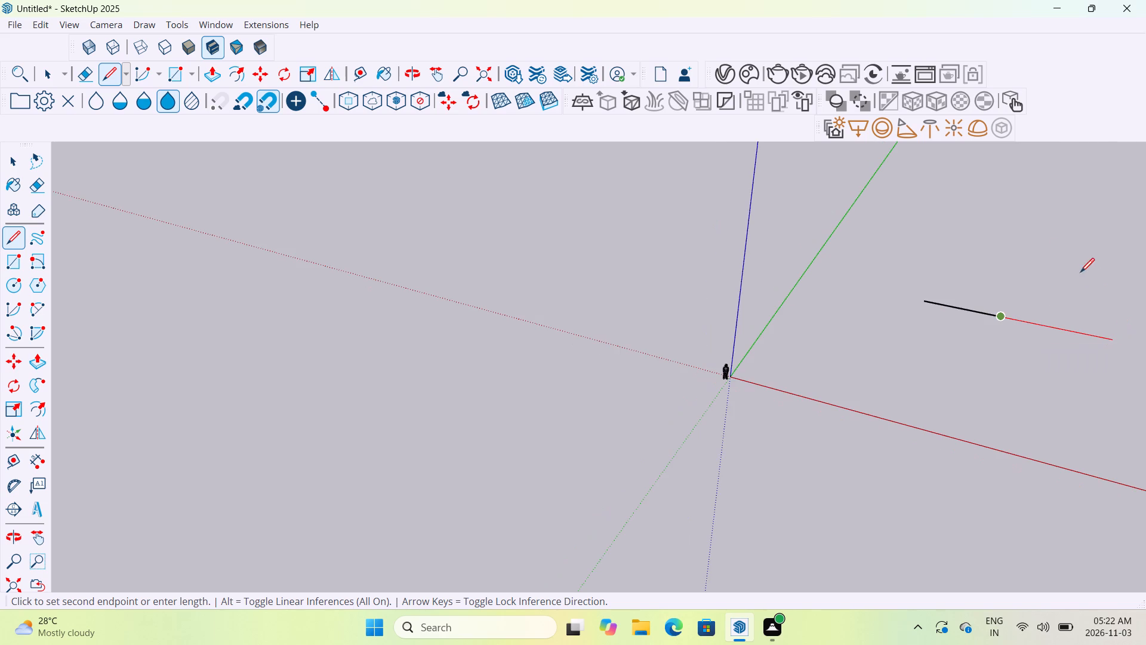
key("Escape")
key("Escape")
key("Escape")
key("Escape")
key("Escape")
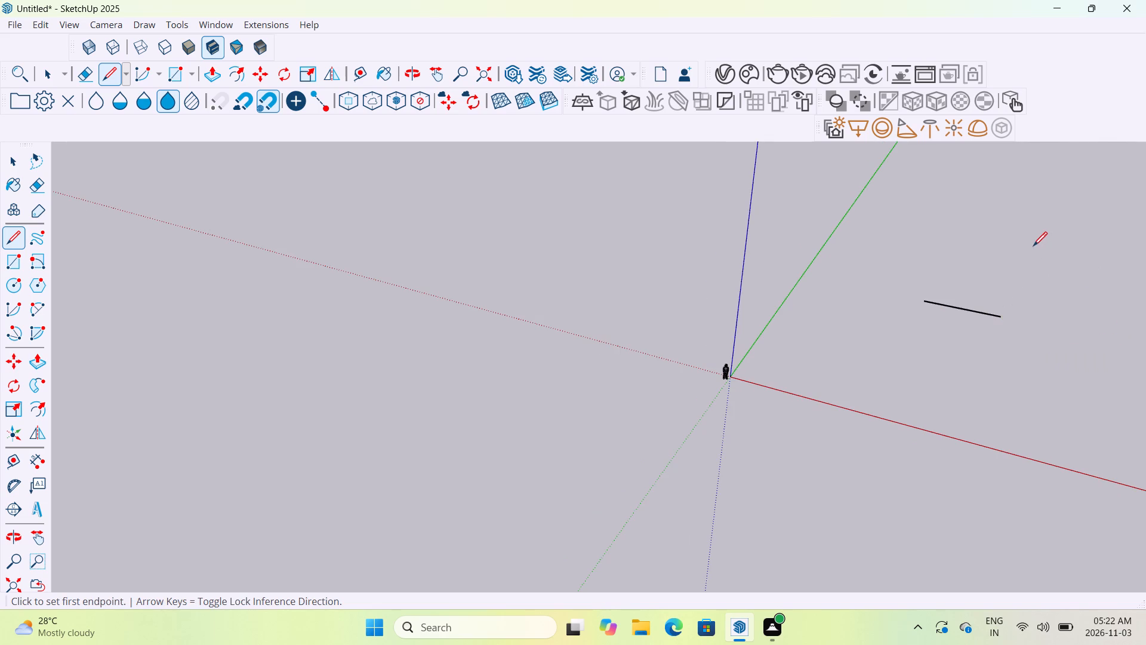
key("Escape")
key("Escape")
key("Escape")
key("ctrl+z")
Start a new line from a point on the open ground beyond the red axis, near the origin.
scroll(656, 324, "down", 6)
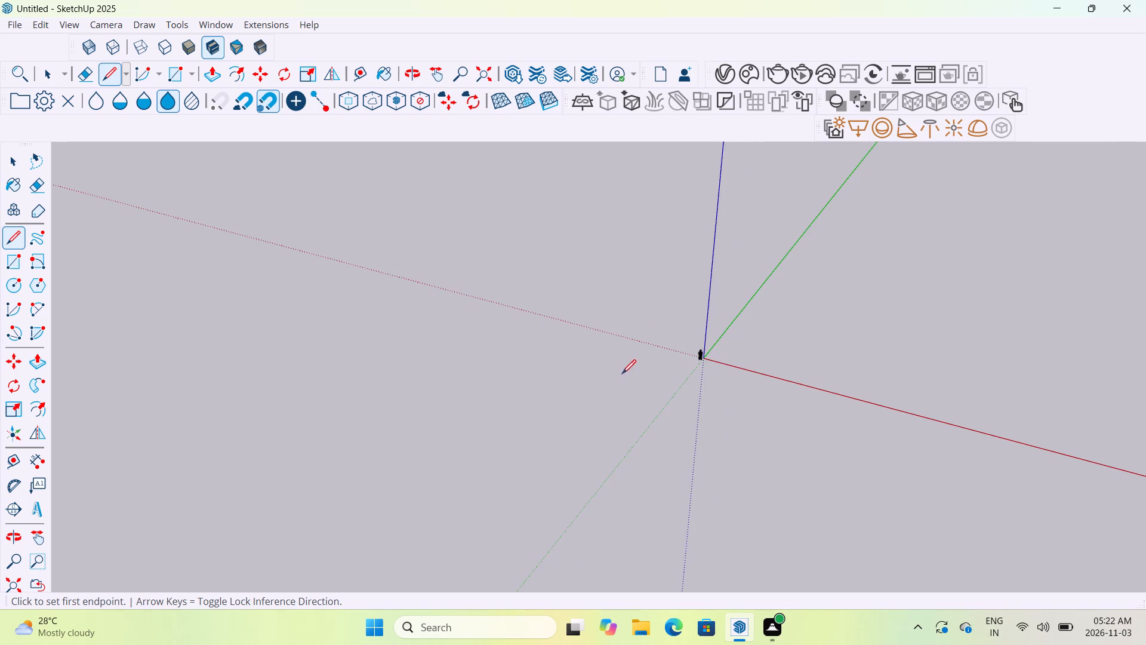
middle_click_drag(622, 374, 750, 379)
scroll(790, 416, "down", 1)
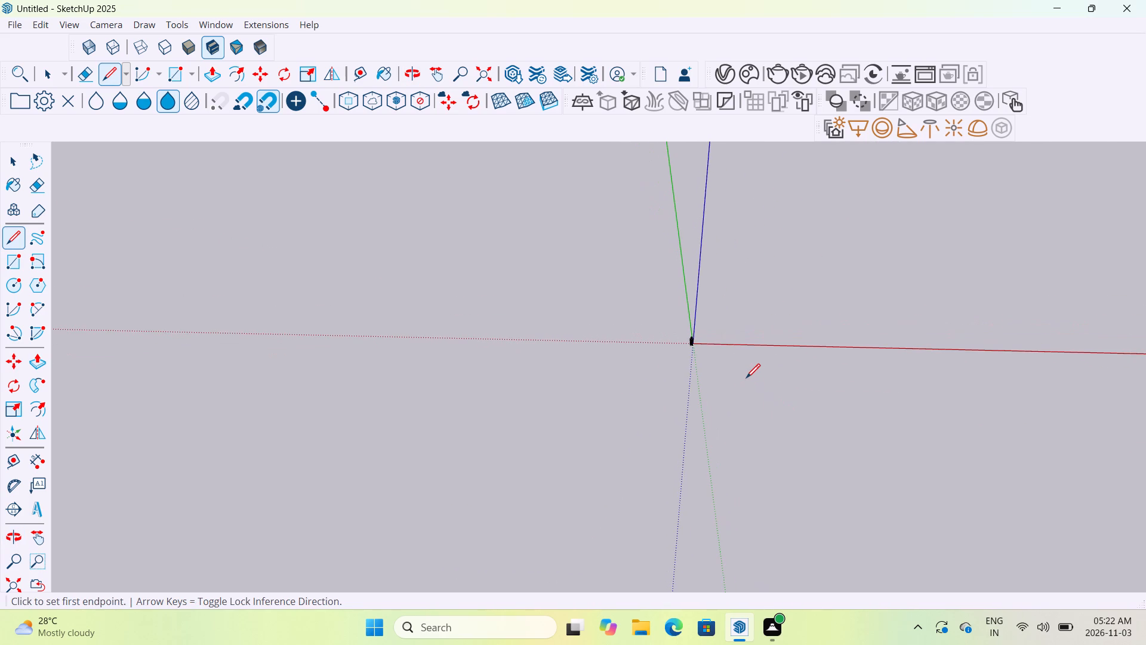
left_click(787, 264)
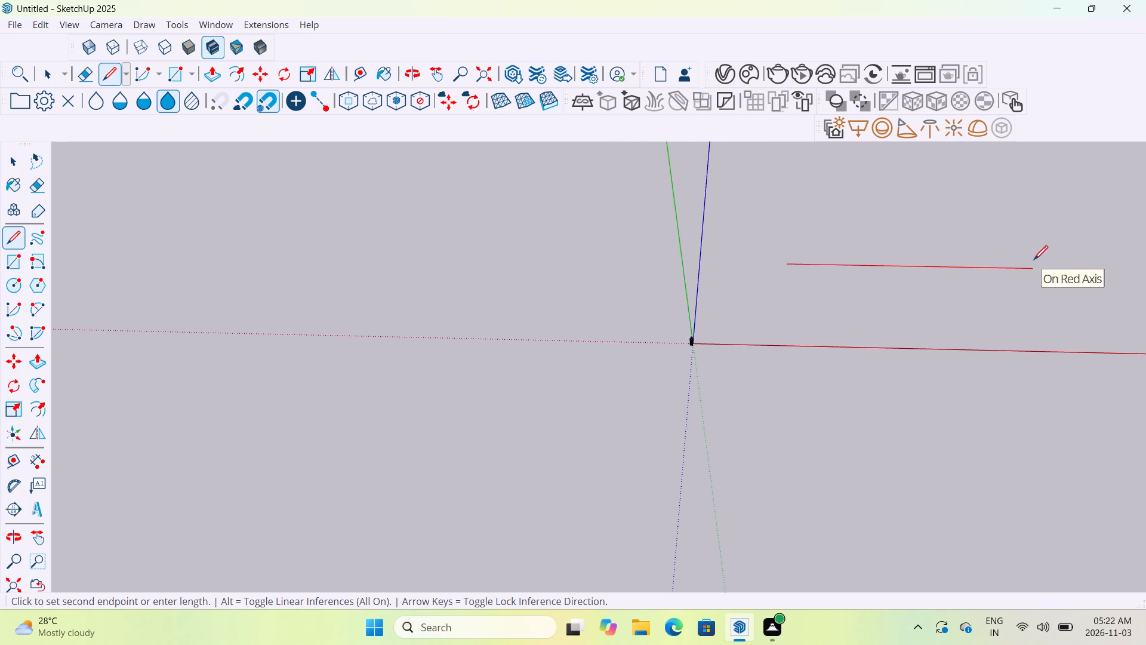
left_click(426, 602)
left_click(464, 604)
left_click(474, 600)
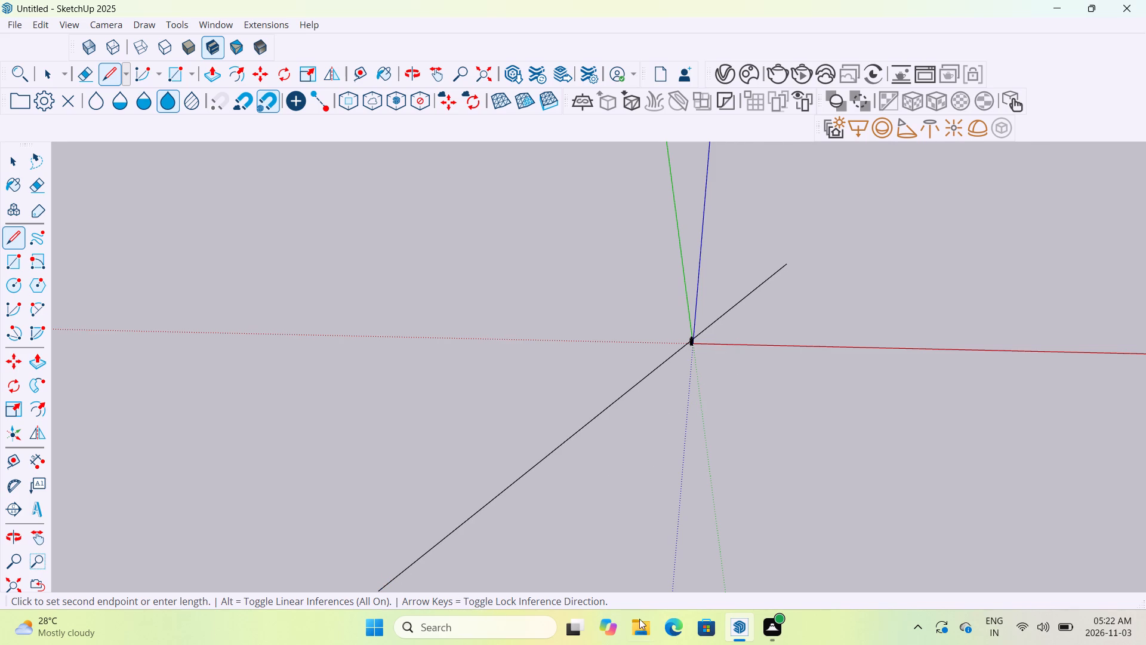
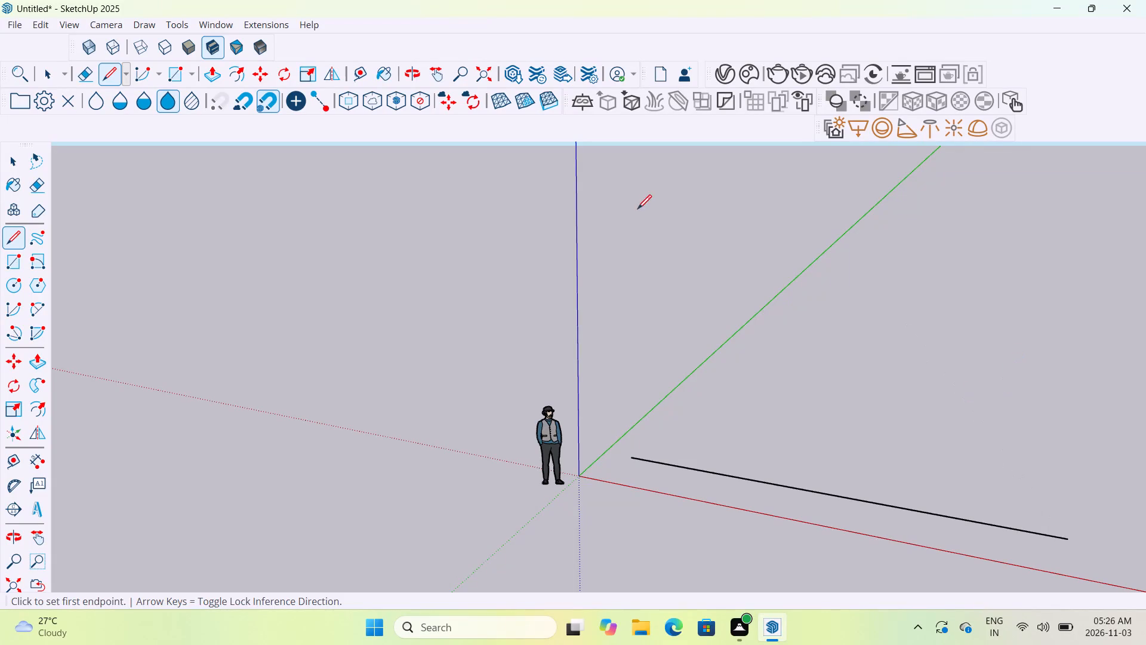
Draw a 30' edge along the green axis direction from the far end of the existing edge.
left_click(1071, 539)
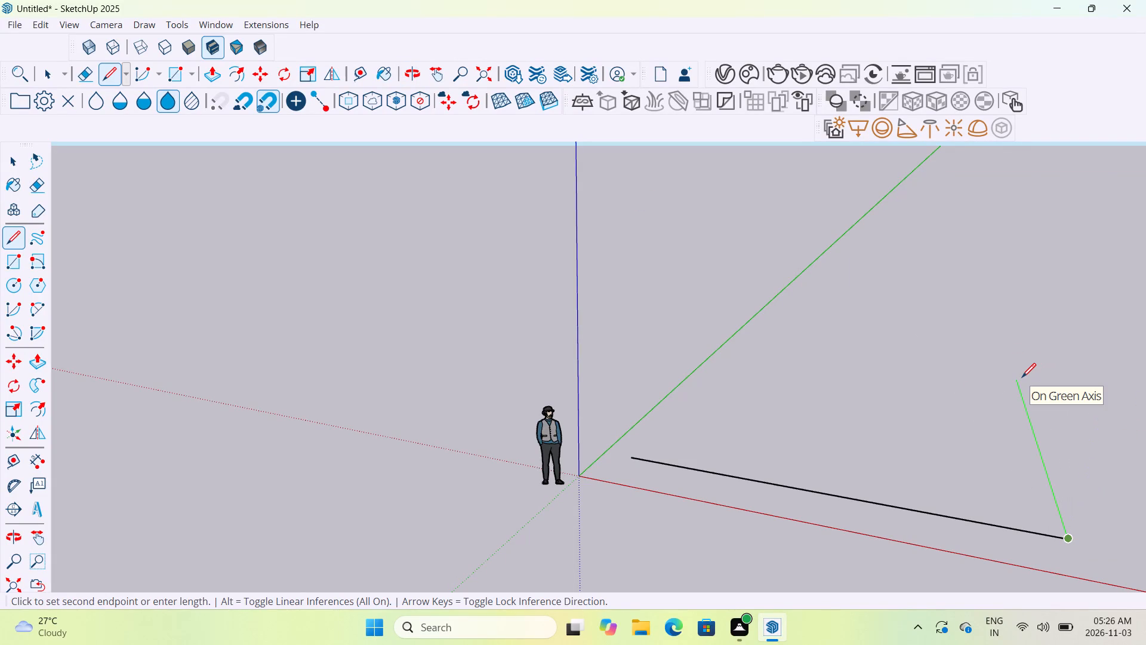
type("30'")
key("Return")
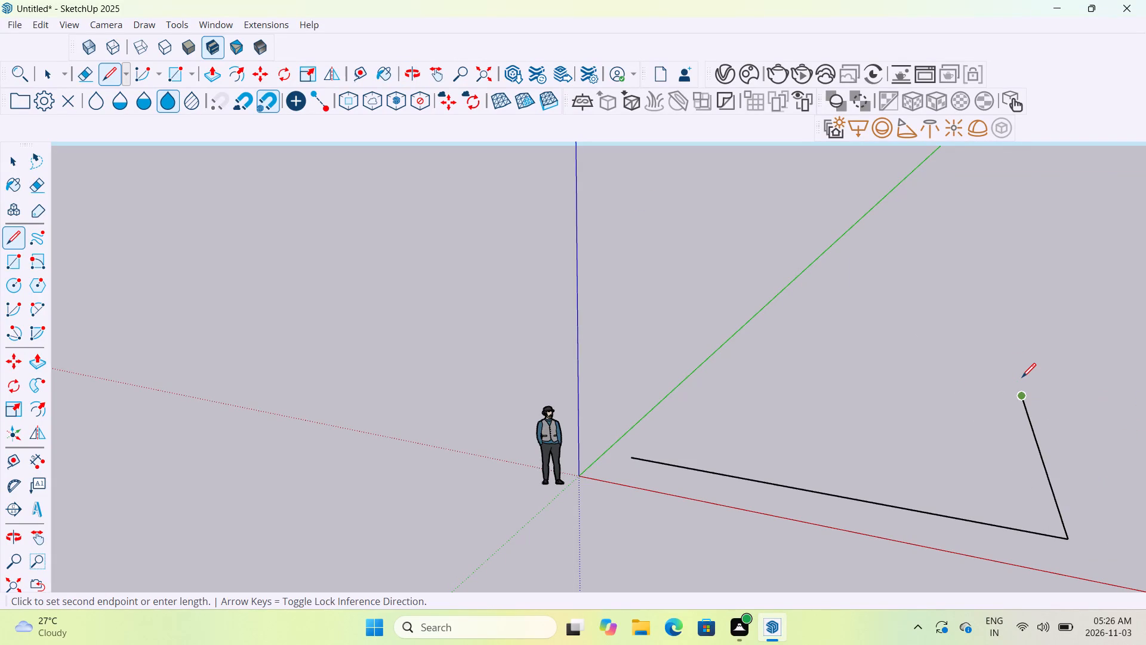
Draw a 30' edge back parallel to the red axis and close the square at the first edge's start point.
scroll(1016, 394, "down", 13)
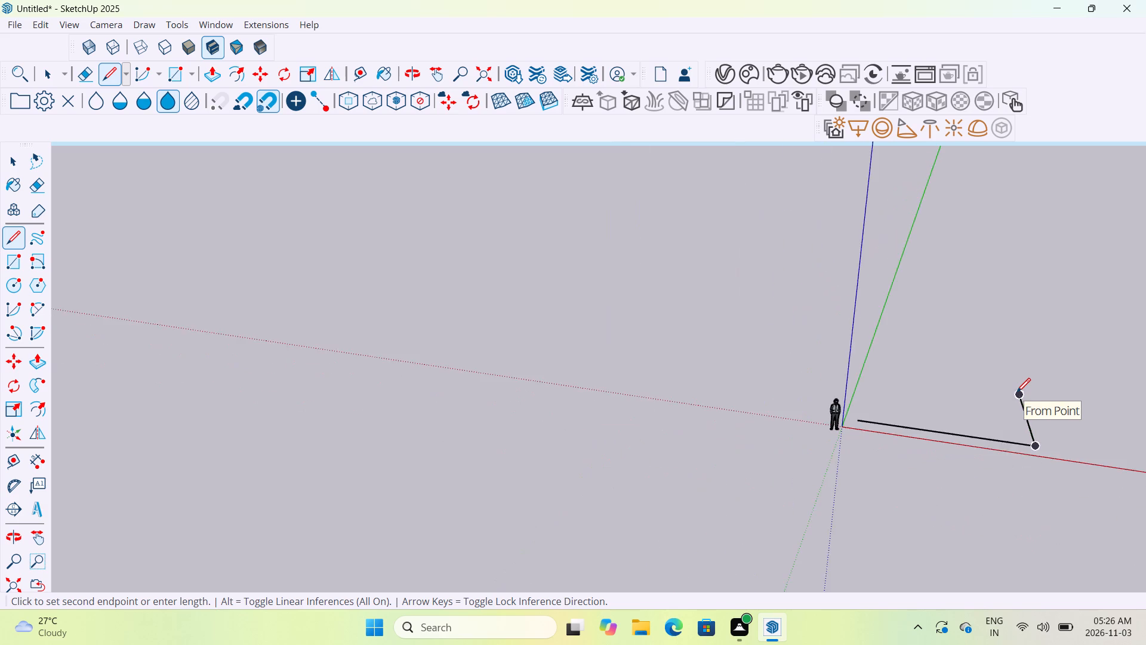
middle_click_drag(1016, 394, 1016, 505)
middle_click_drag(1002, 374, 1002, 506)
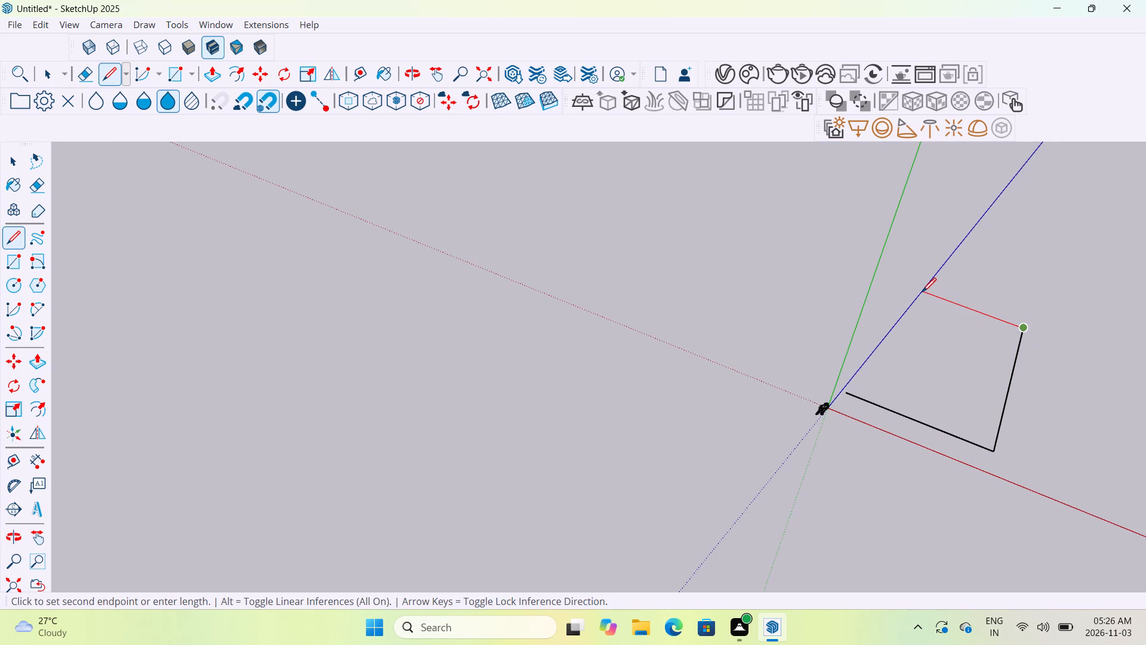
middle_click_drag(922, 293, 859, 247)
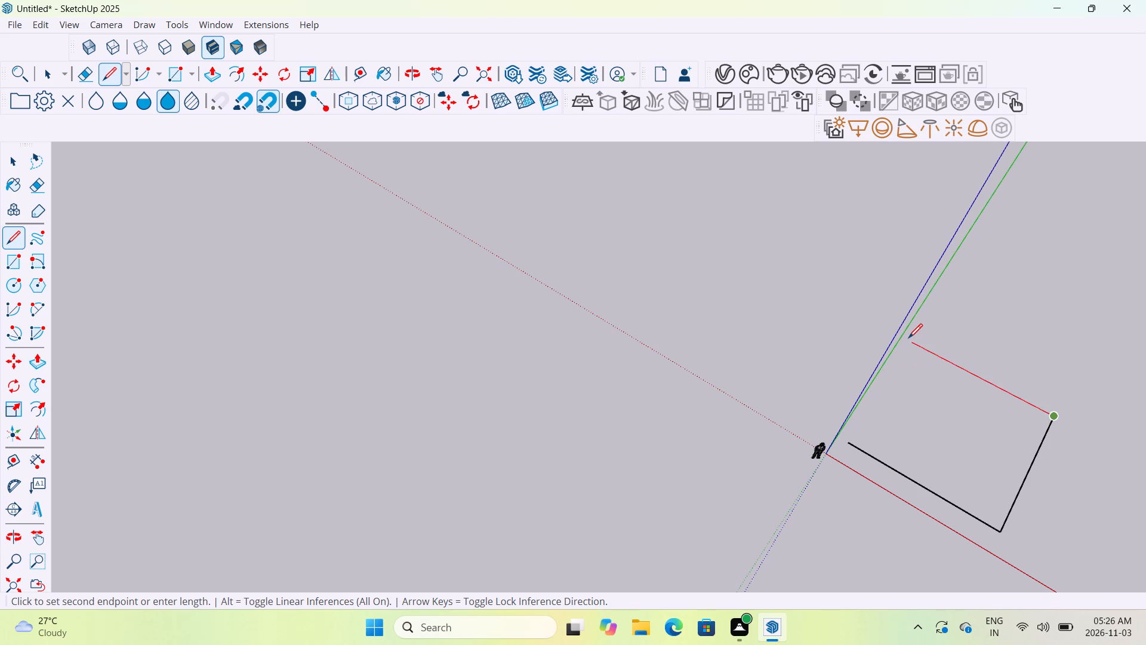
type("30'")
key("Return")
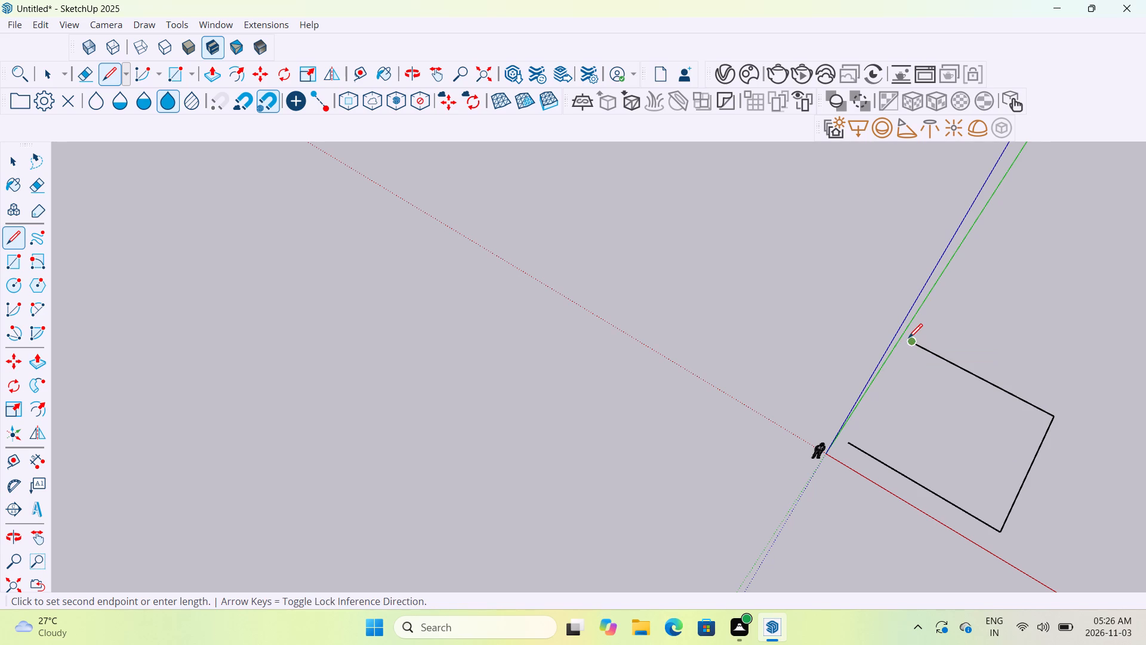
left_click(851, 443)
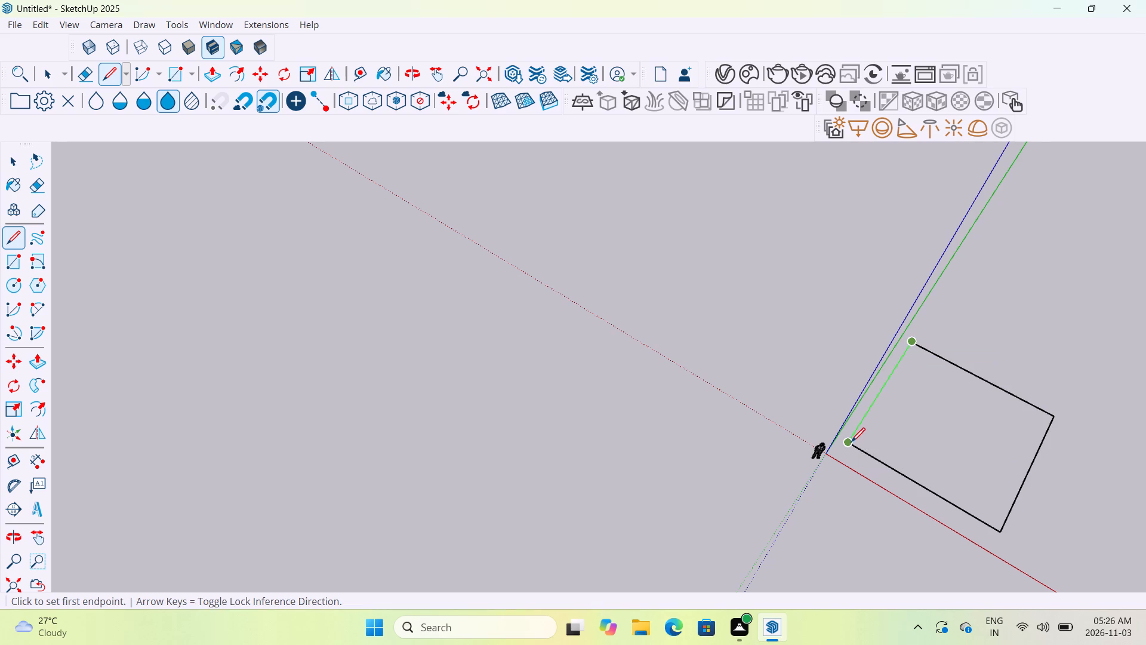
Examine the square face and its corner near the origin from several angles and distances.
middle_click_drag(862, 511, 933, 437)
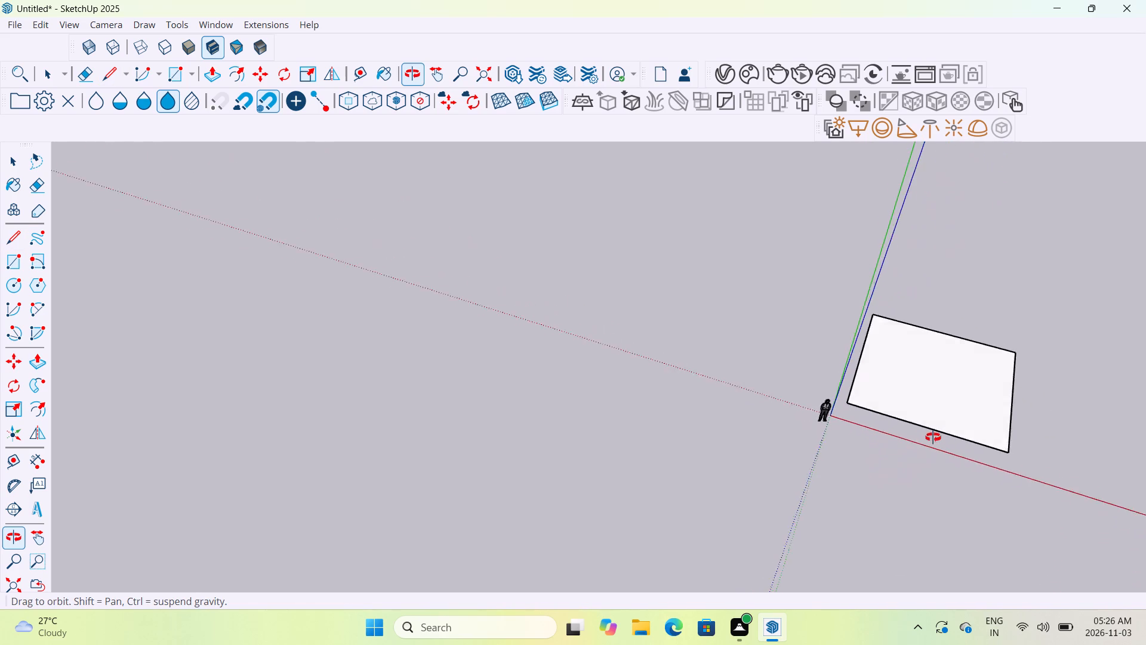
middle_click_drag(933, 437, 934, 429)
middle_click_drag(949, 416, 923, 551)
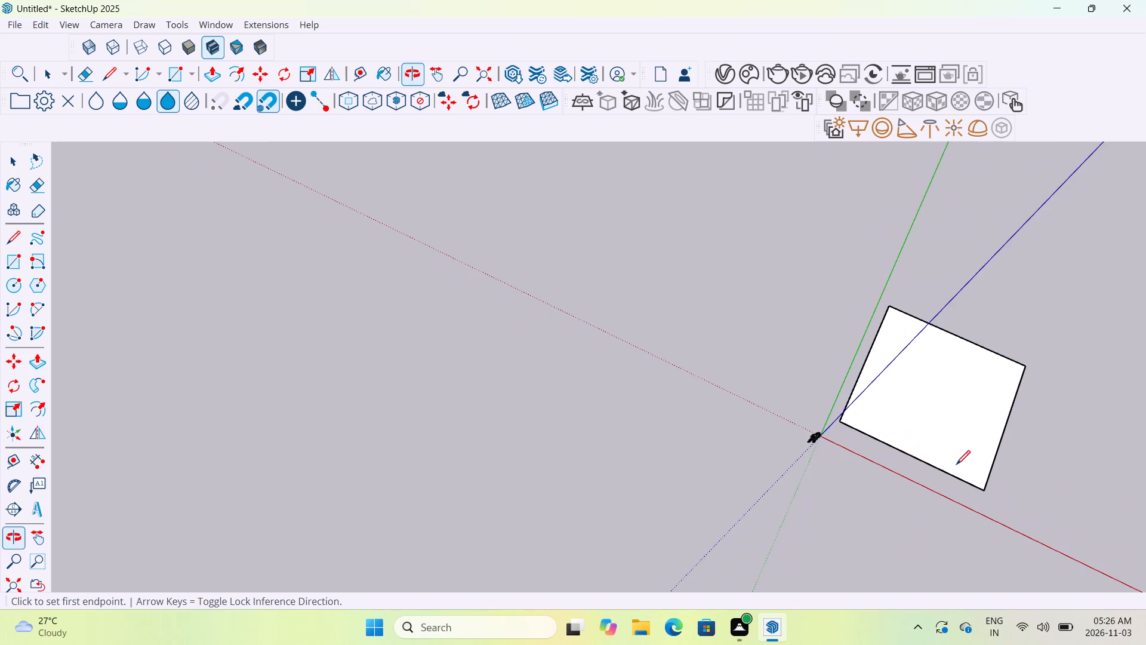
middle_click_drag(956, 465, 965, 434)
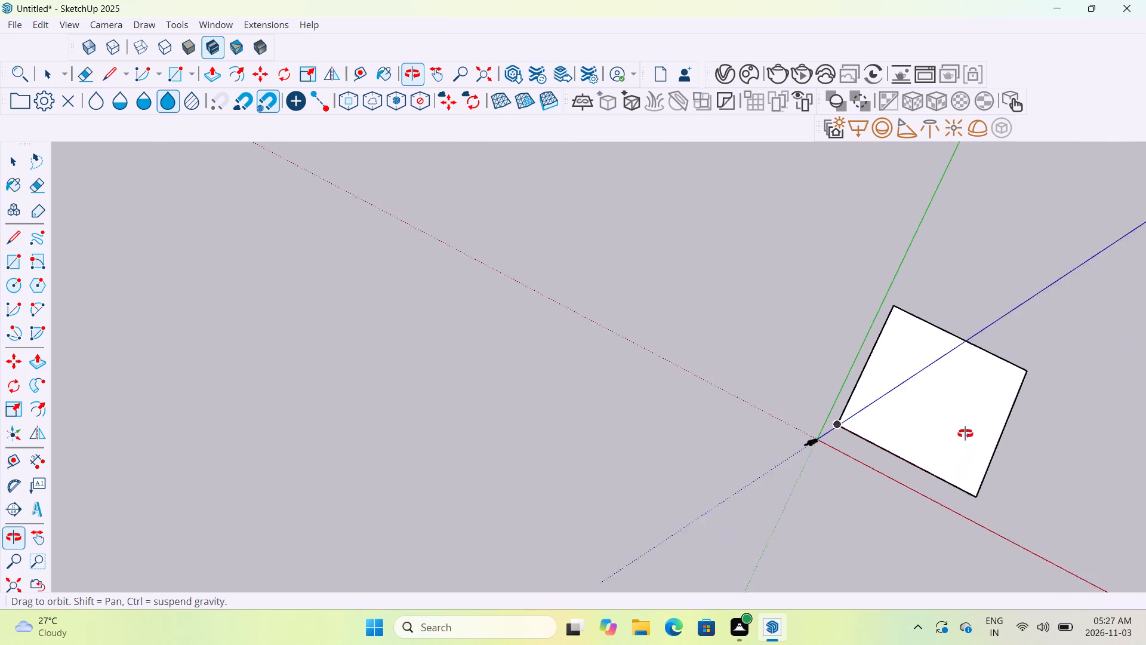
middle_click_drag(965, 434, 966, 383)
scroll(934, 484, "up", 9)
middle_click_drag(938, 480, 944, 441)
scroll(944, 441, "down", 2)
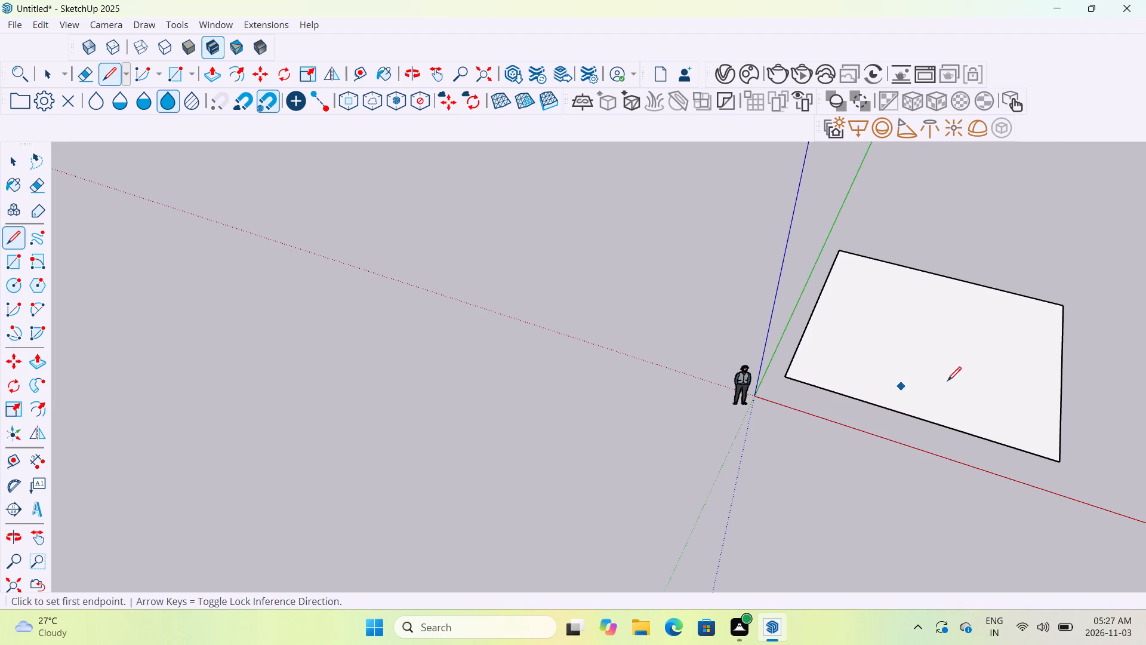
middle_click_drag(831, 347, 844, 376)
scroll(811, 333, "up", 7)
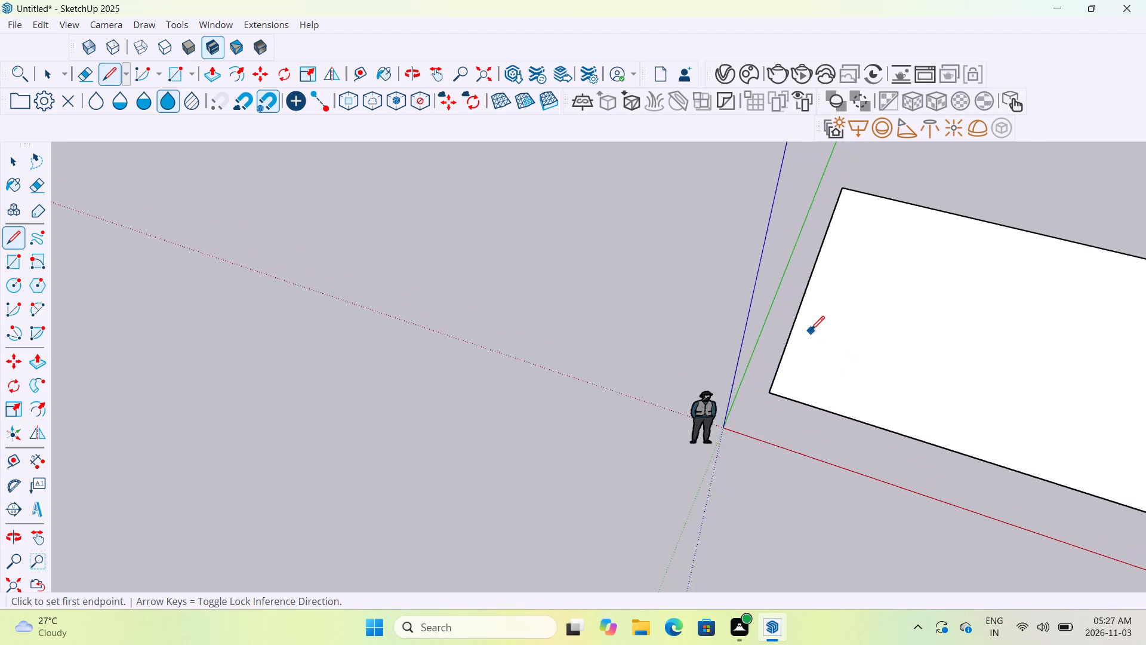
scroll(811, 331, "up", 4)
scroll(811, 331, "down", 1)
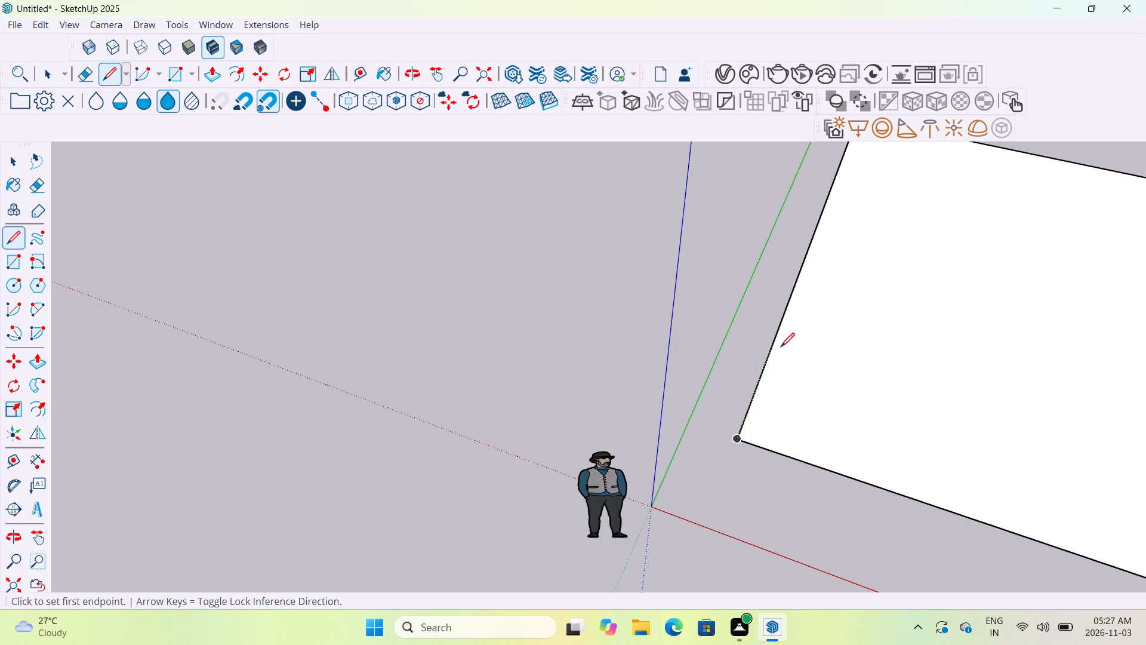
scroll(781, 348, "down", 5)
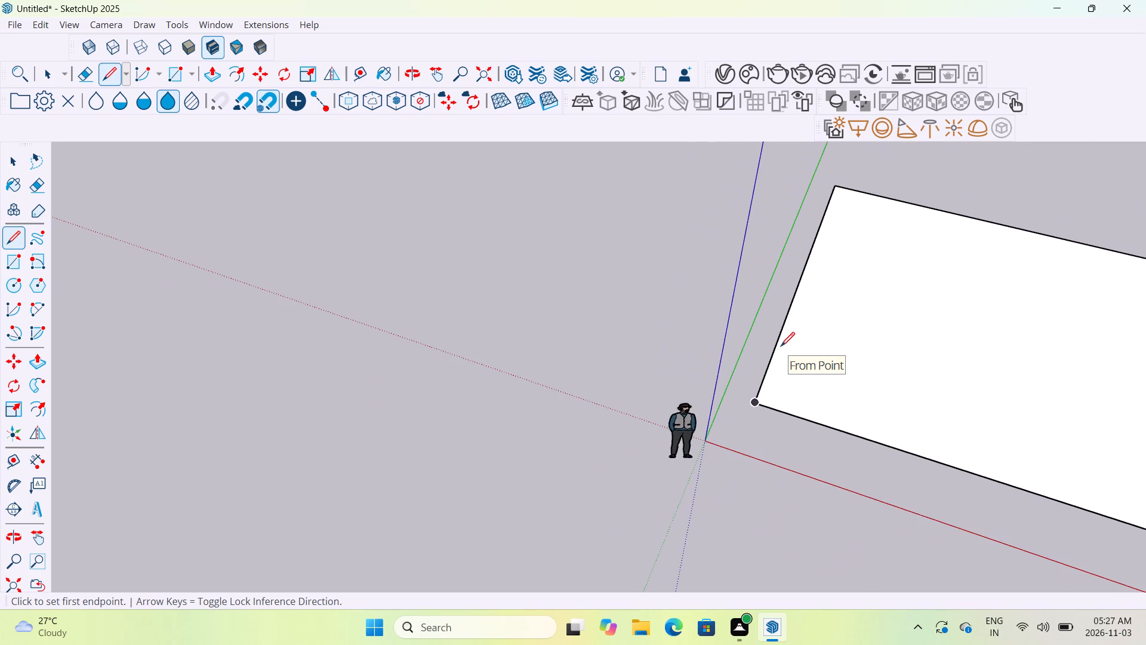
scroll(781, 348, "down", 5)
scroll(815, 351, "up", 5)
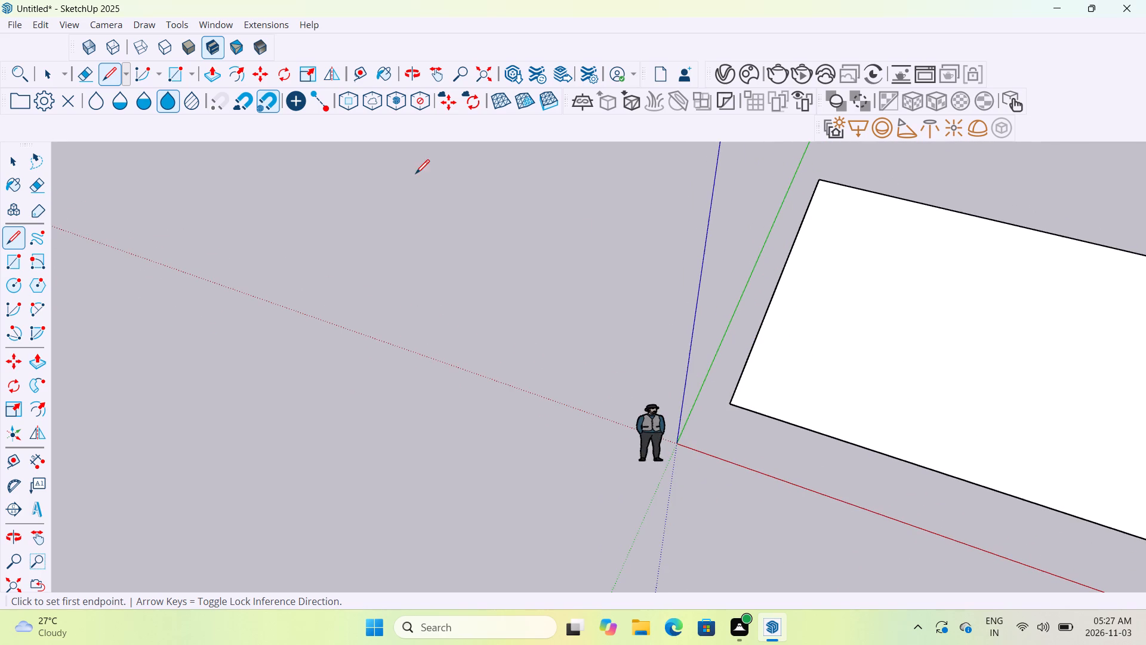
Start a new line on the square's side that runs beside the green axis.
left_click(326, 108)
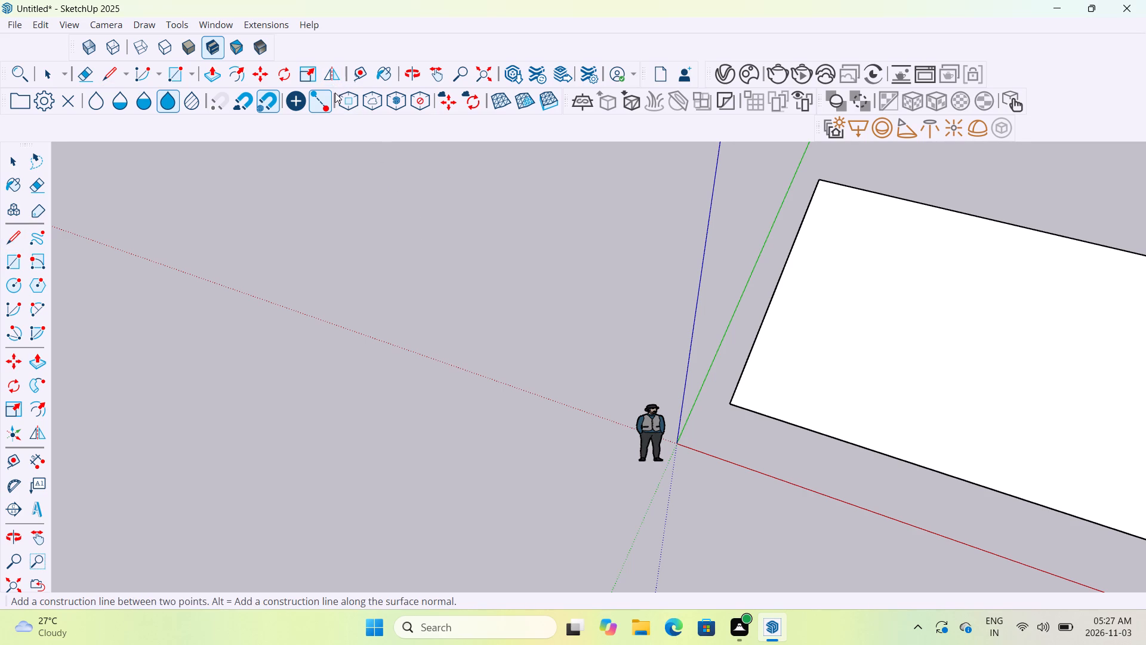
left_click(116, 65)
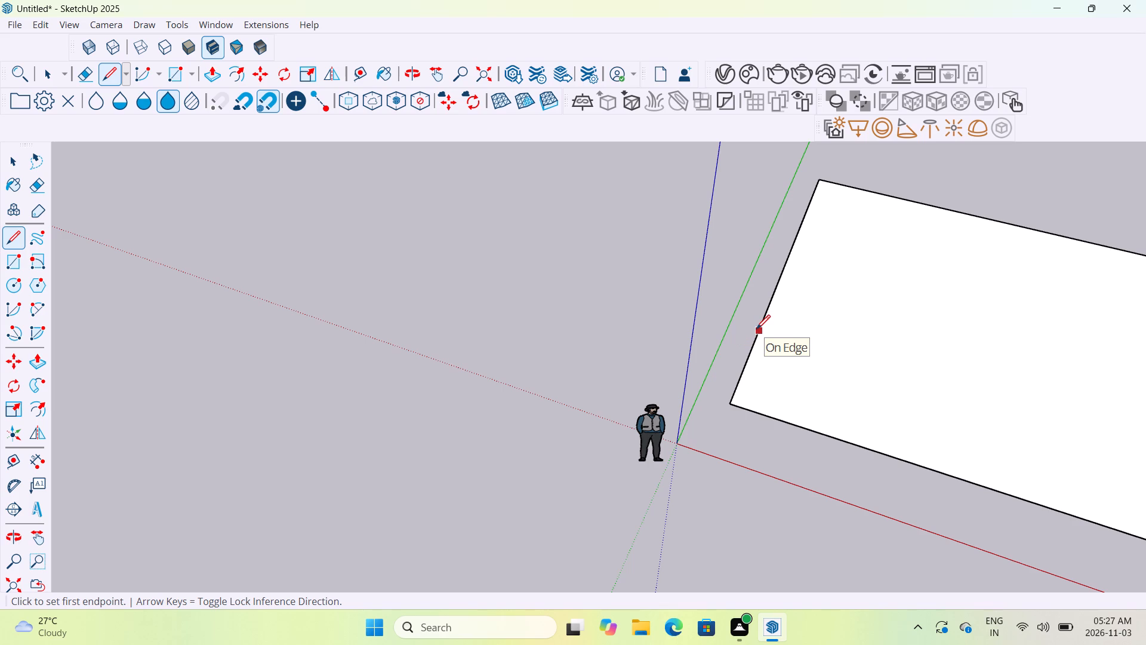
scroll(756, 330, "down", 7)
middle_click_drag(756, 330, 763, 361)
scroll(766, 324, "up", 6)
middle_click_drag(775, 351, 803, 331)
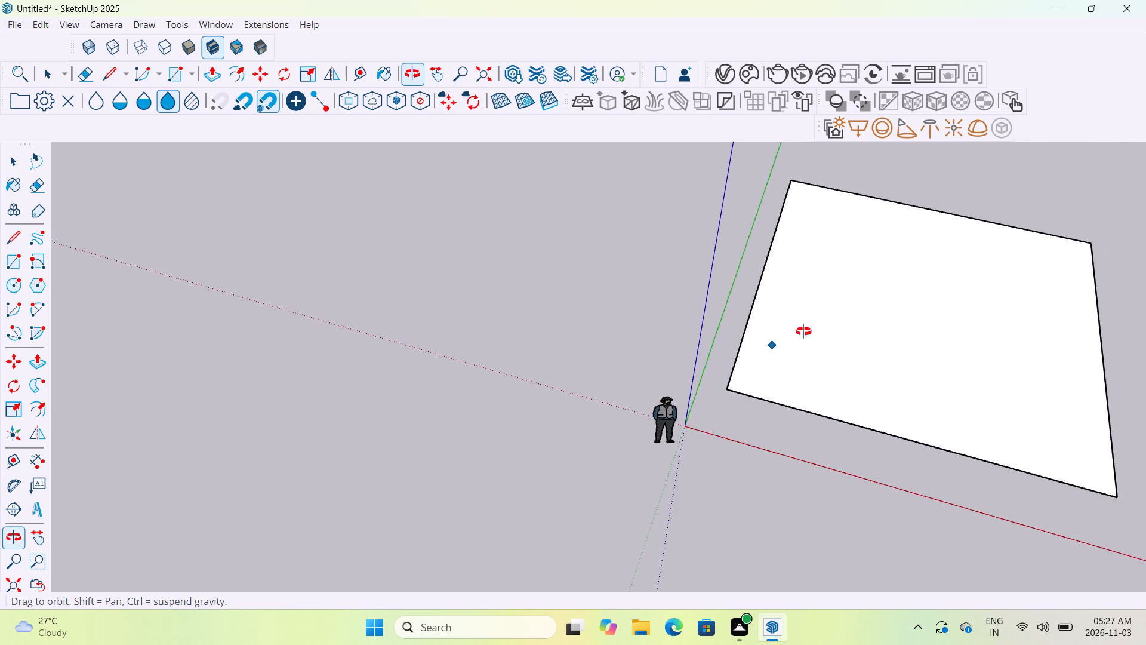
middle_click_drag(803, 331, 814, 334)
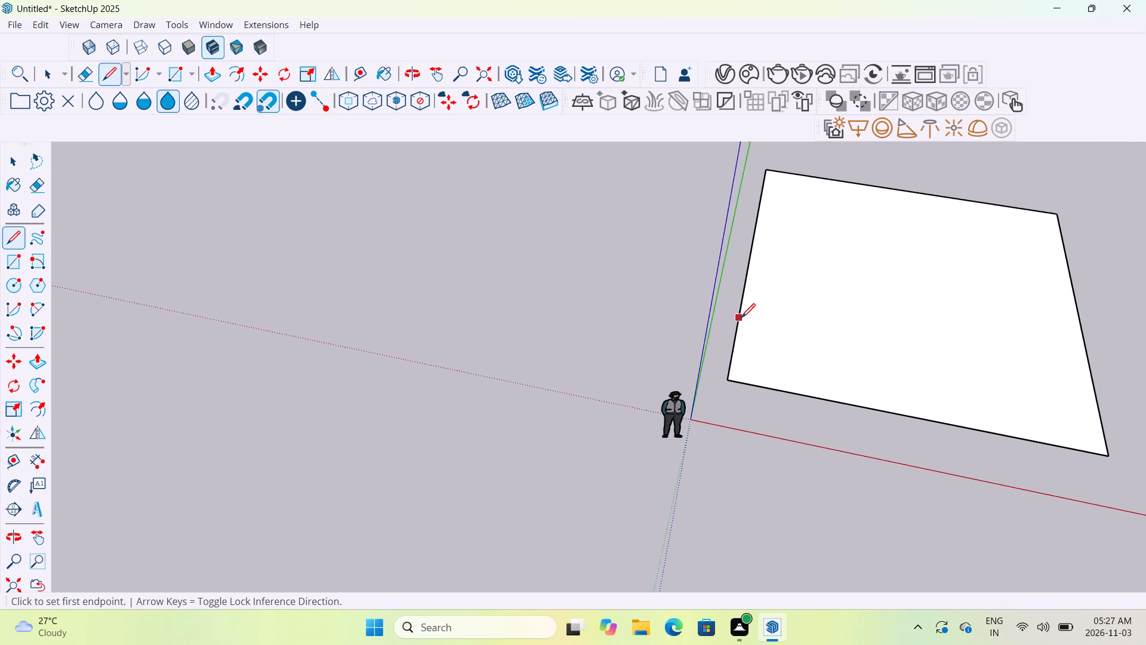
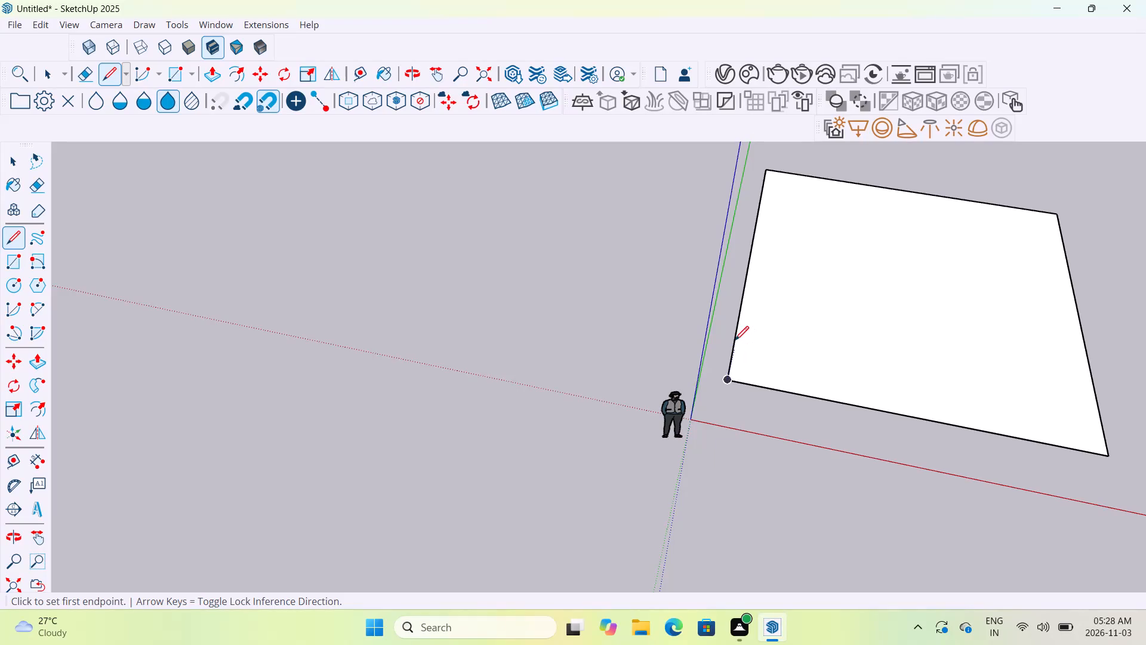
Draw a line across the square parallel to the red axis, close to its front edge, splitting off a narrow strip.
left_click(734, 351)
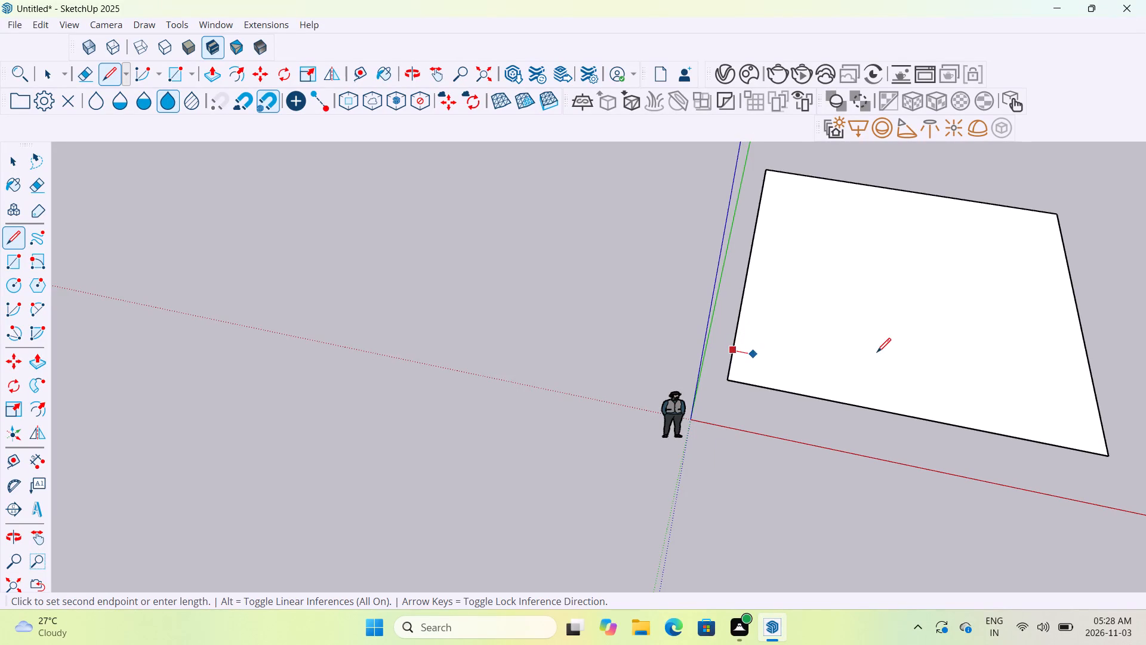
left_click(1098, 425)
Offset the outline of the larger face inward by 9".
middle_click_drag(813, 450, 841, 448)
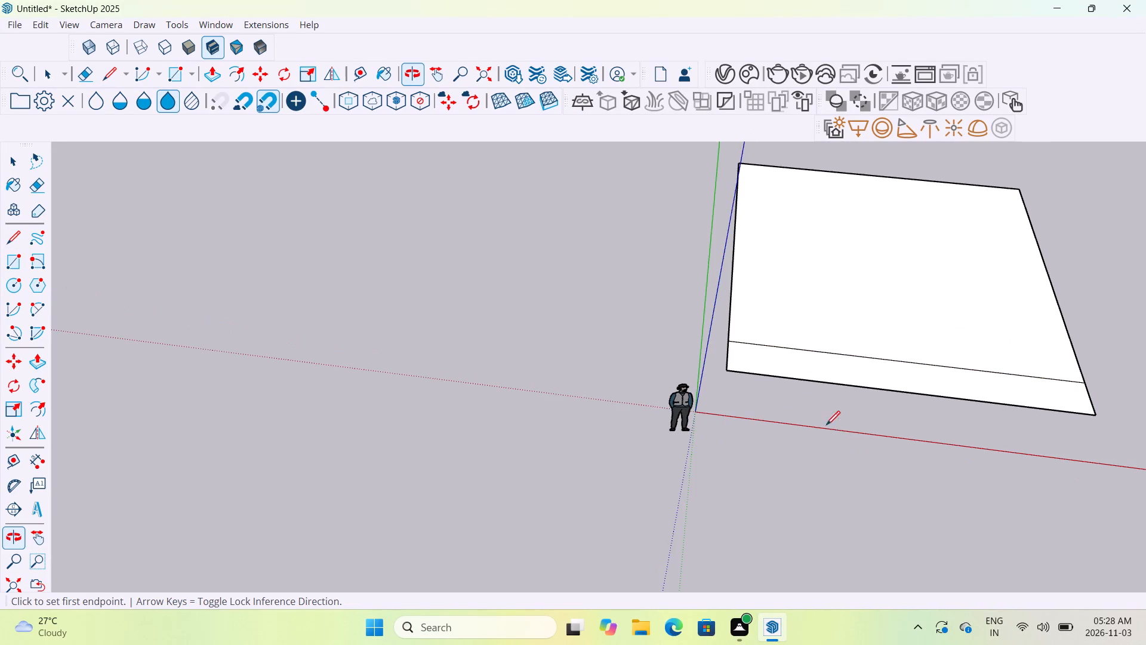
scroll(803, 386, "up", 11)
scroll(803, 382, "down", 9)
scroll(808, 373, "up", 2)
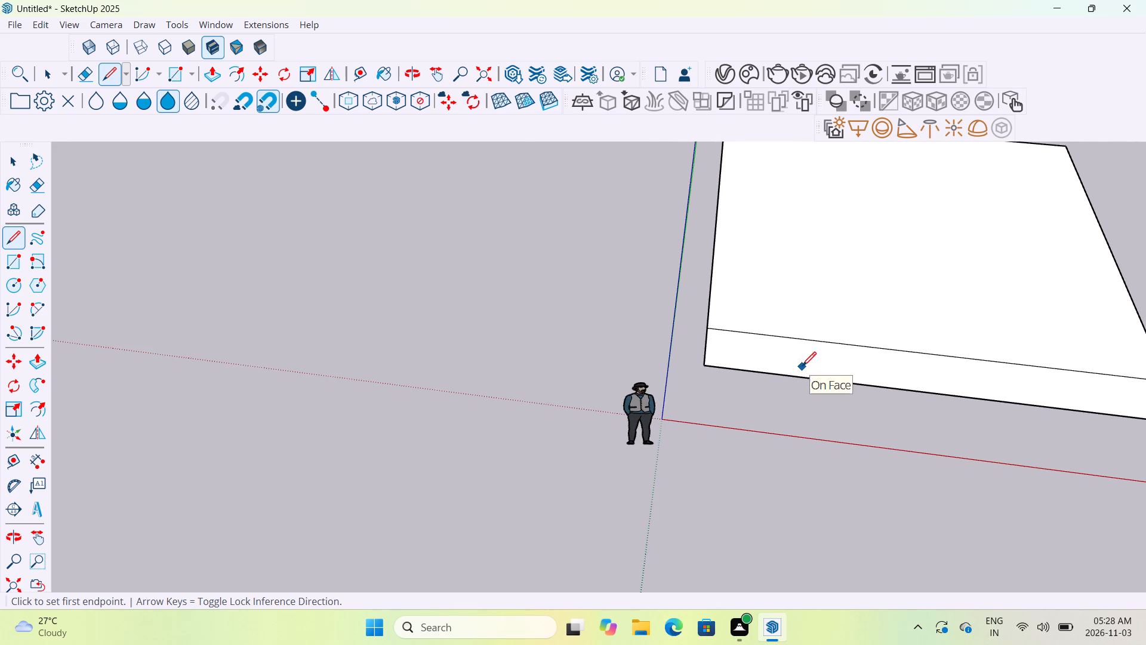
scroll(794, 295, "down", 4)
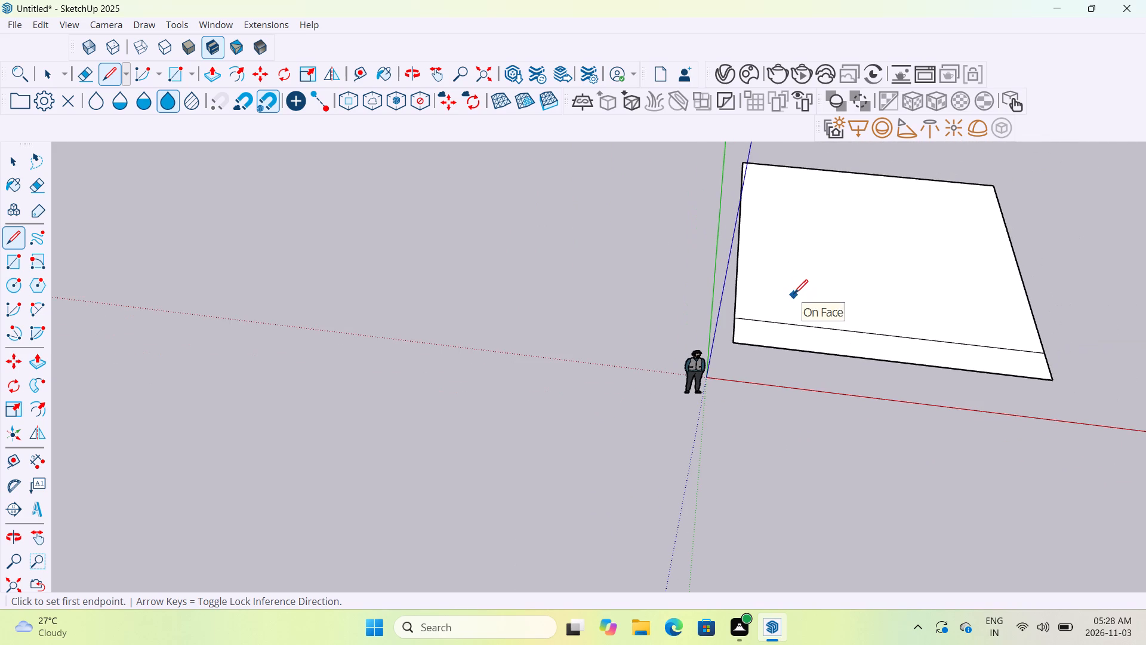
left_click(215, 75)
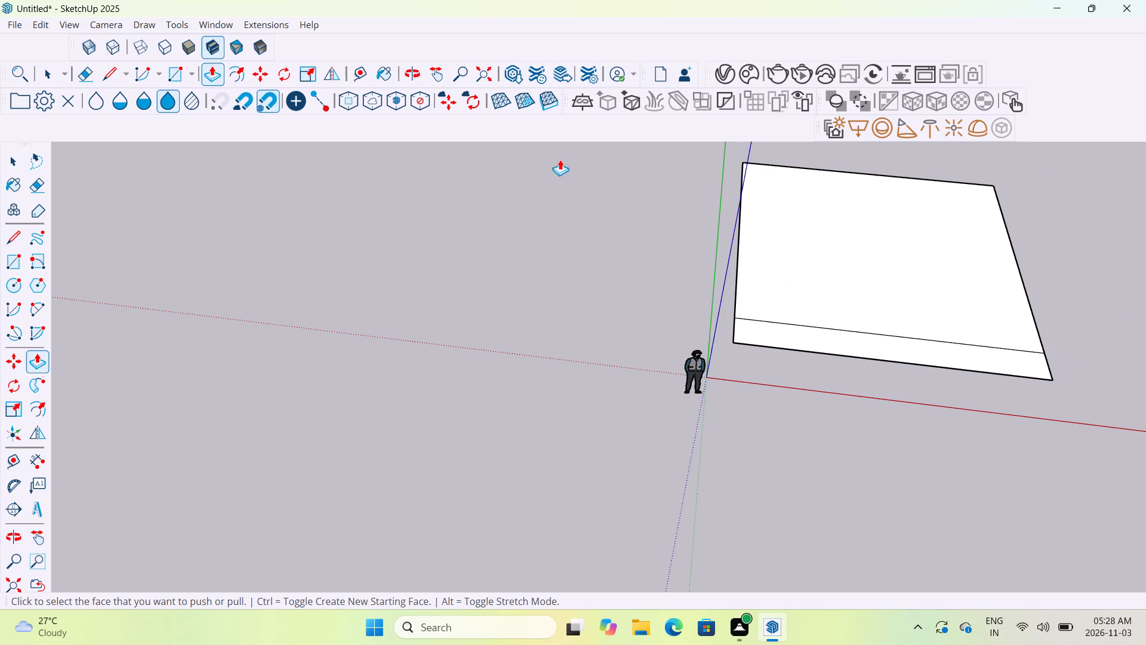
left_click(232, 70)
left_click(814, 245)
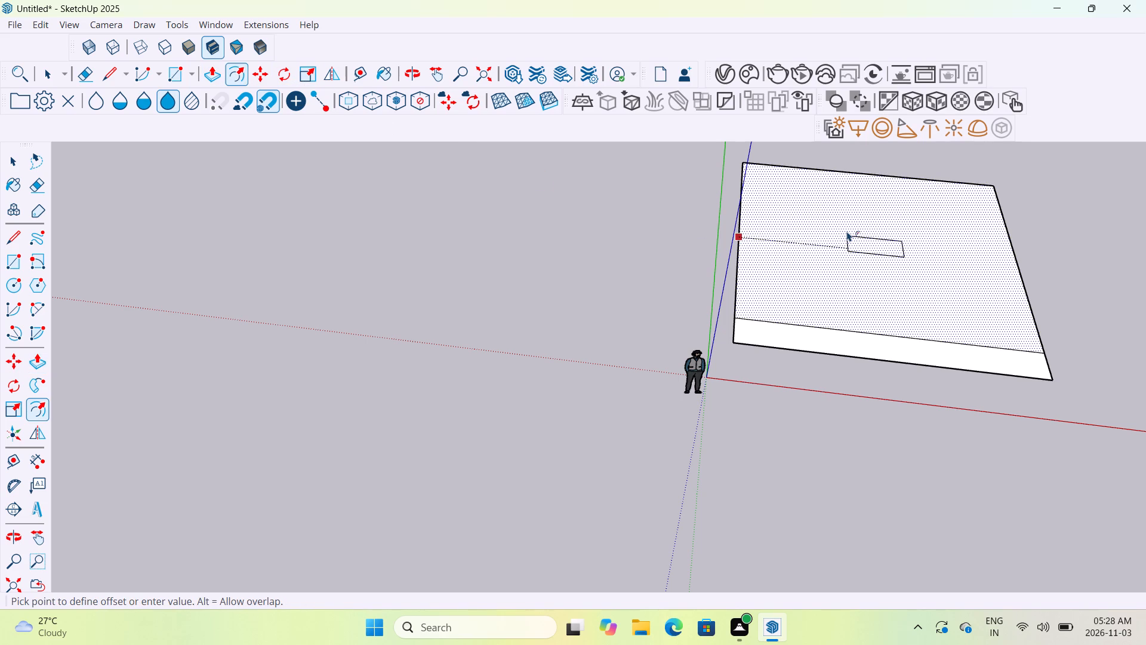
scroll(847, 231, "down", 3)
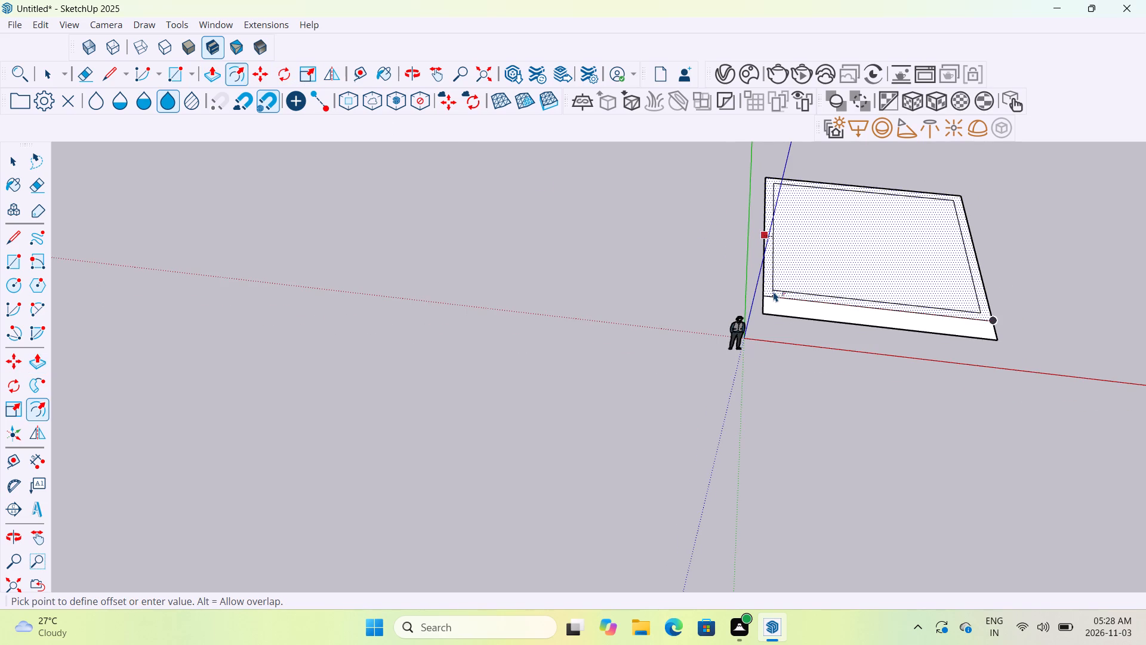
type("9\"")
key("Return")
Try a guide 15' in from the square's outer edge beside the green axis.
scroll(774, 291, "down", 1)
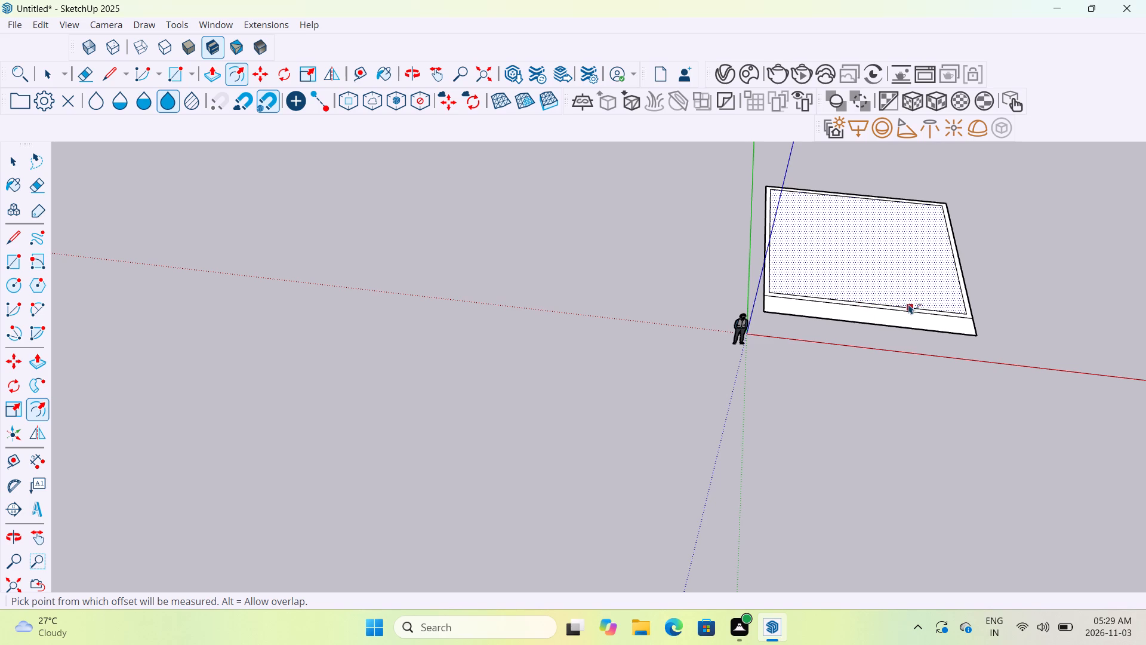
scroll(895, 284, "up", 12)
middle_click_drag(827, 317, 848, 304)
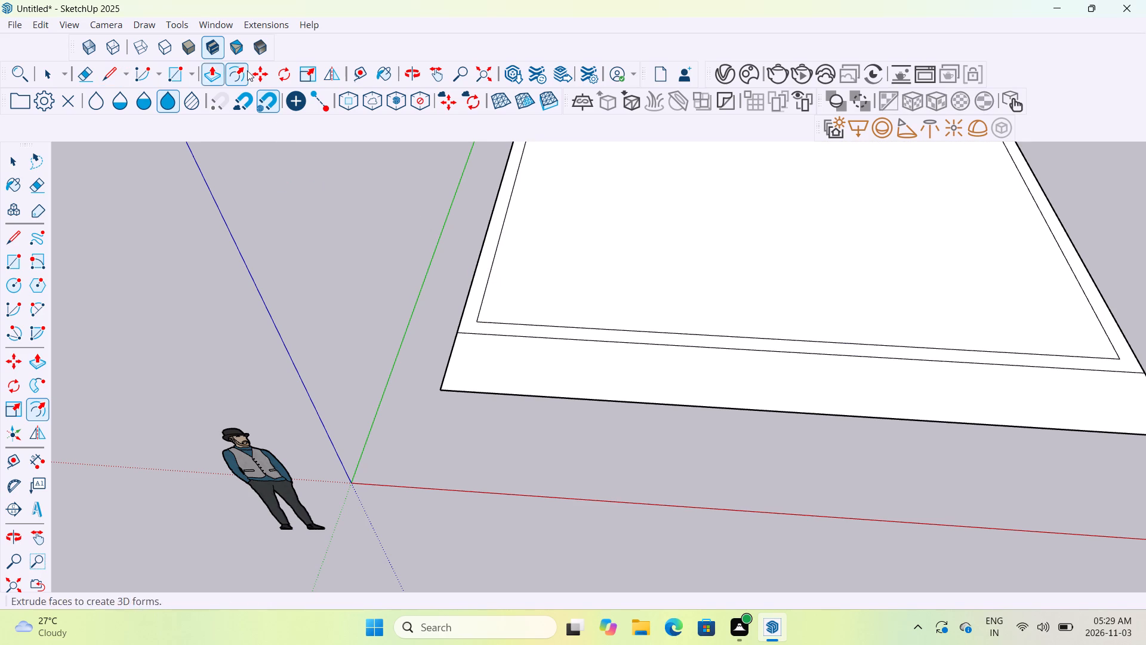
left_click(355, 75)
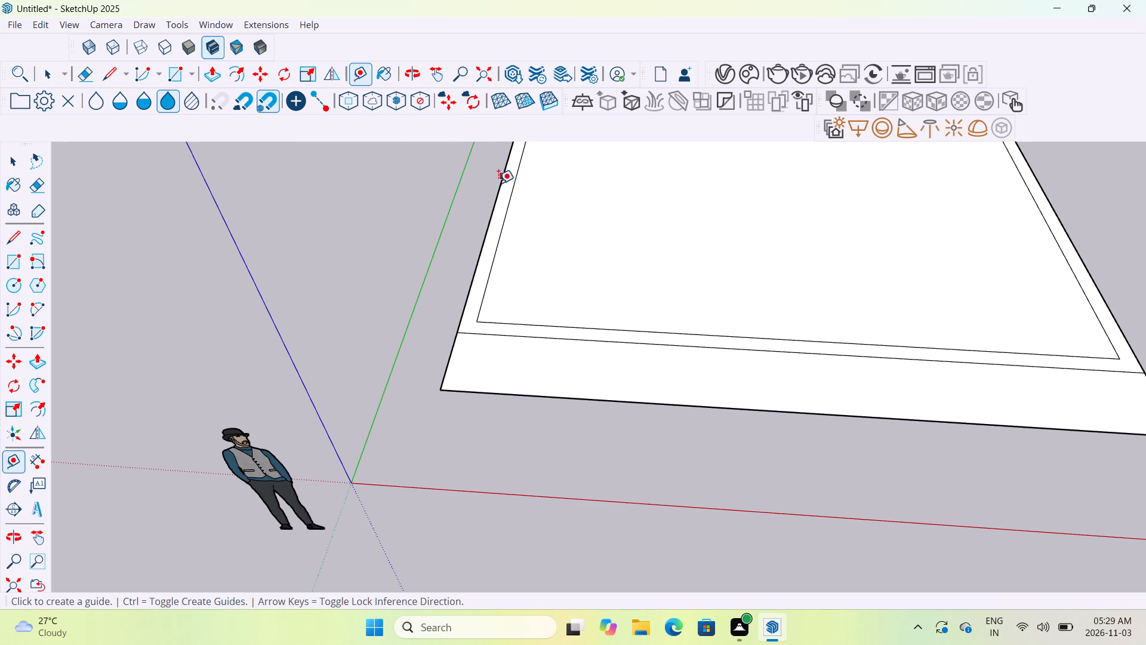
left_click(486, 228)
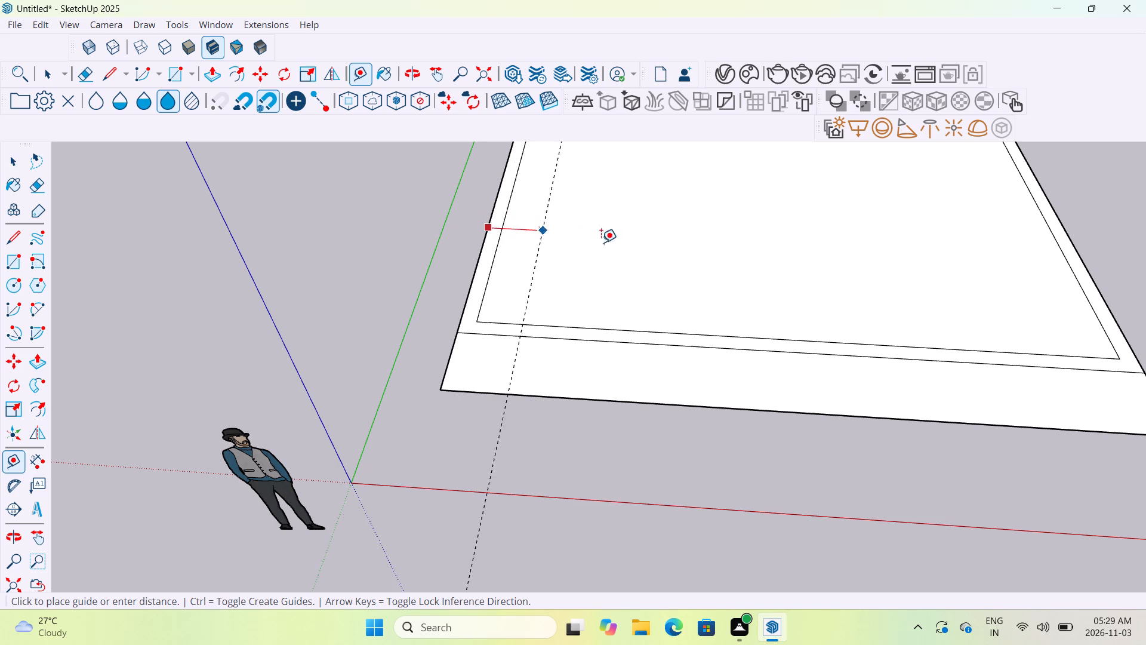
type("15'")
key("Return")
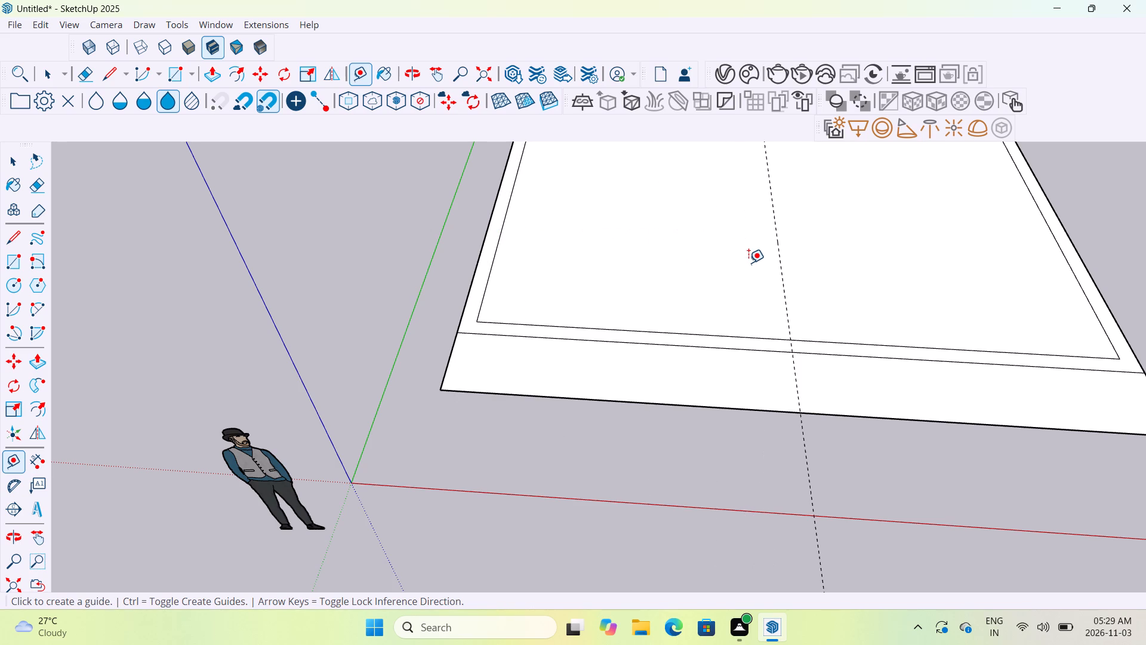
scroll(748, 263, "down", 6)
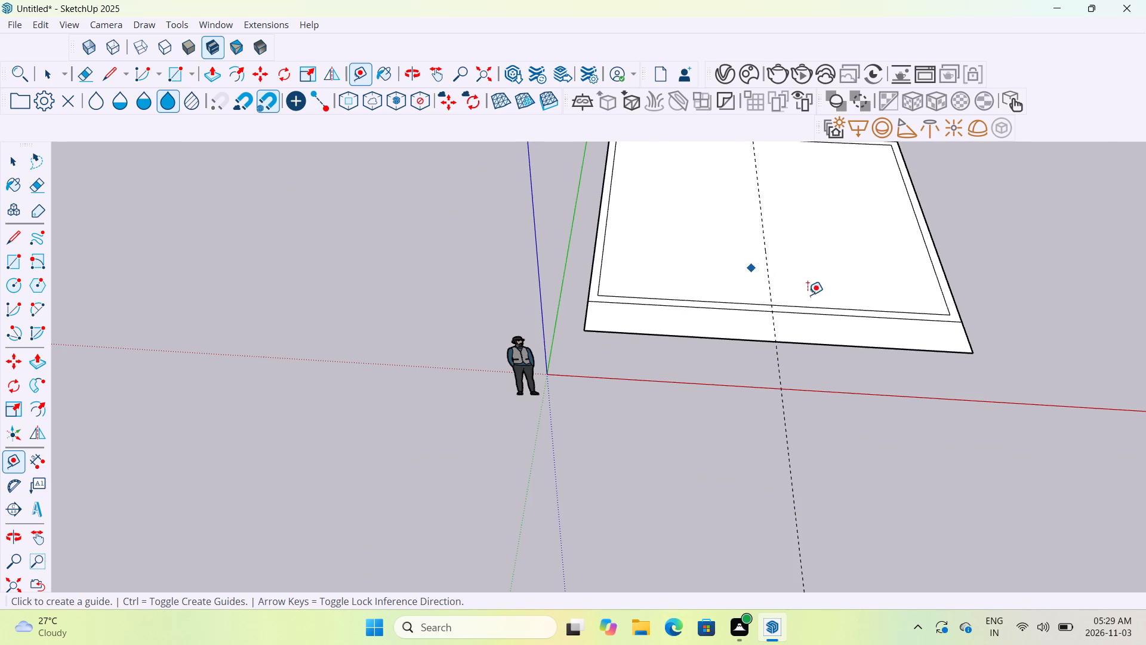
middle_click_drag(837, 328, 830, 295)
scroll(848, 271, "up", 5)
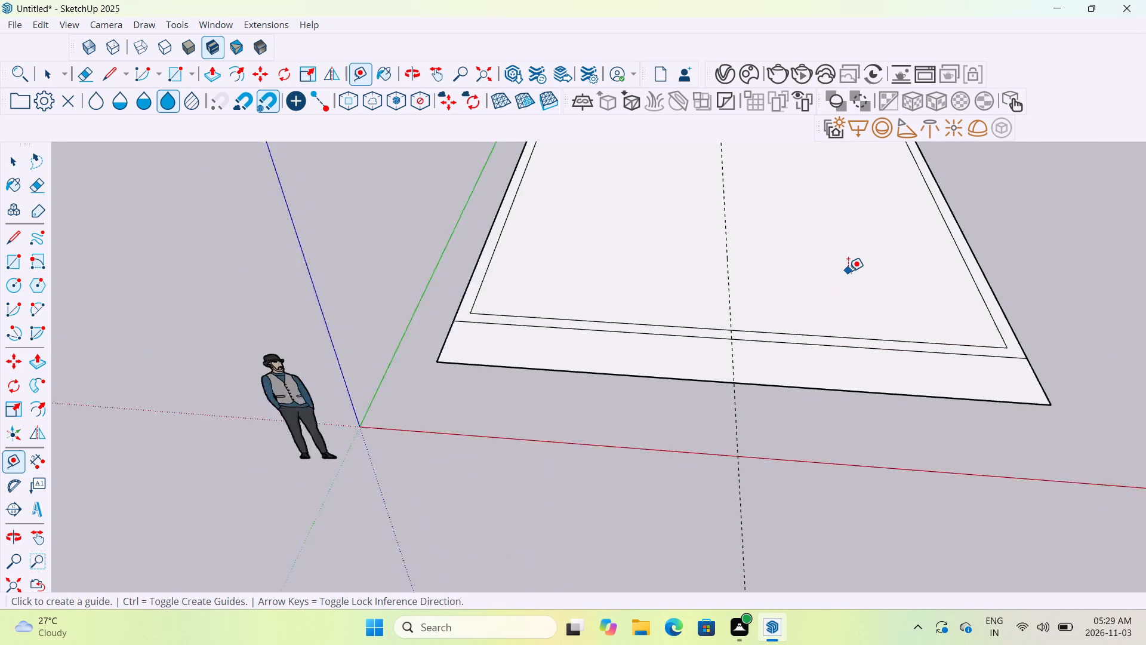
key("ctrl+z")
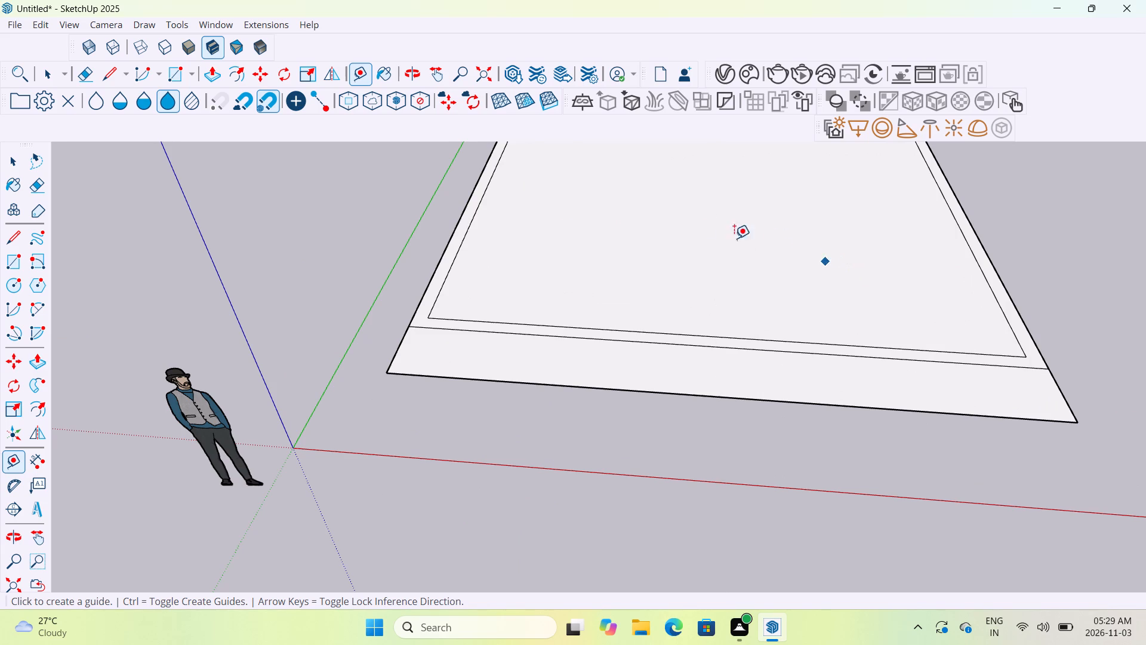
Place a guide 15' in from the inset outline's edge beside the green axis.
left_click(470, 215)
type("15")
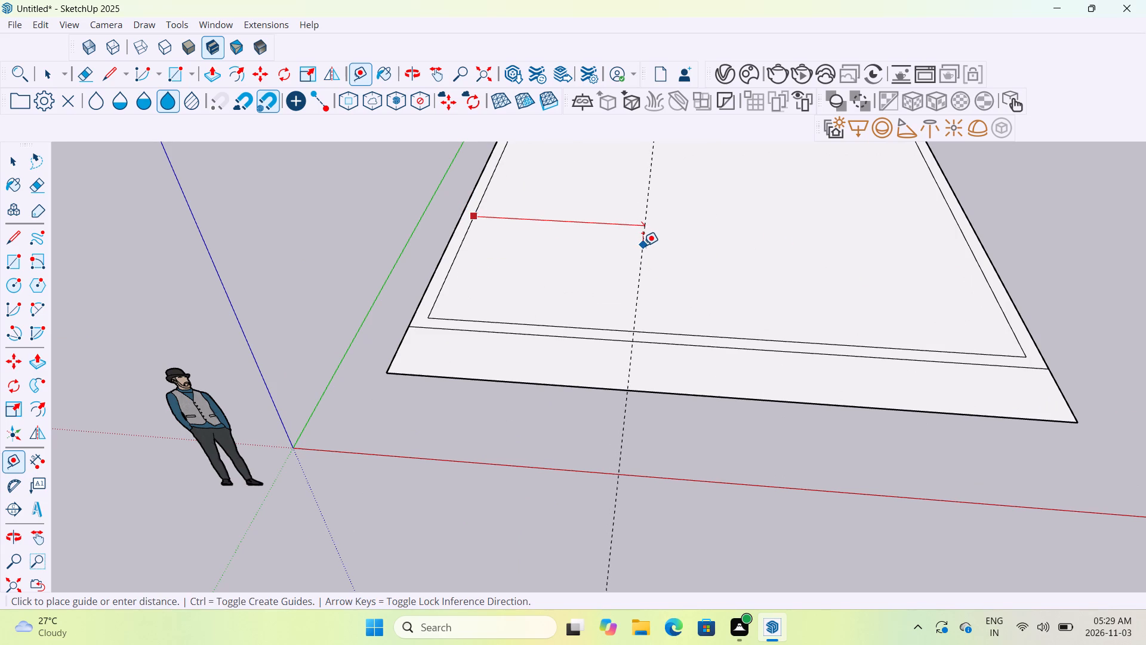
key("apostrophe")
key("Return")
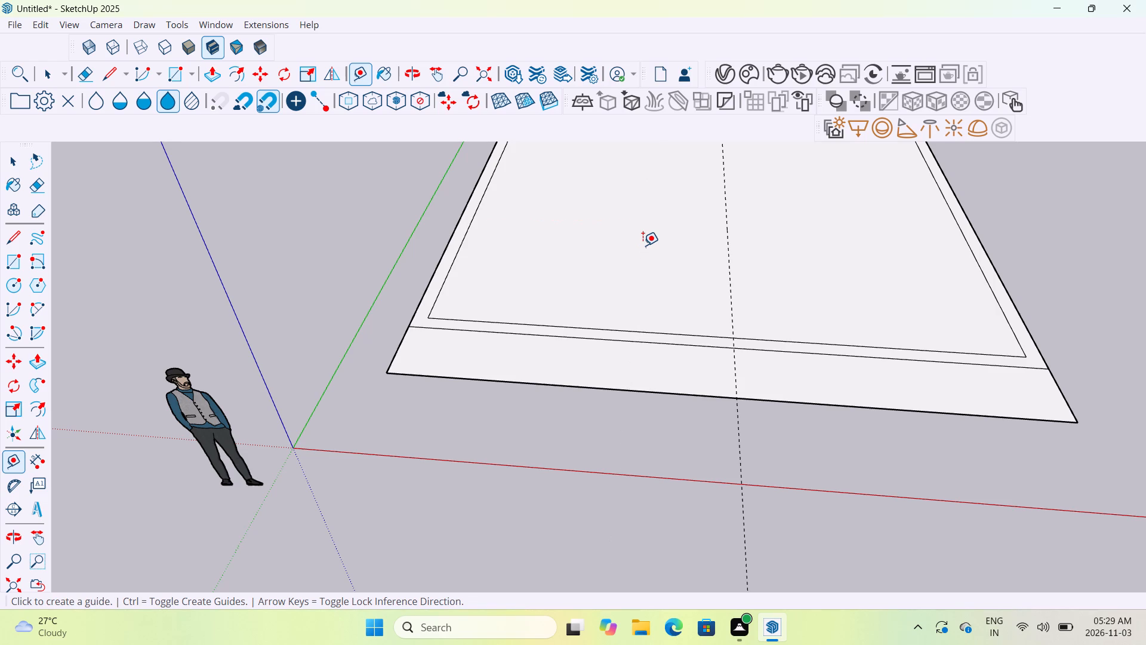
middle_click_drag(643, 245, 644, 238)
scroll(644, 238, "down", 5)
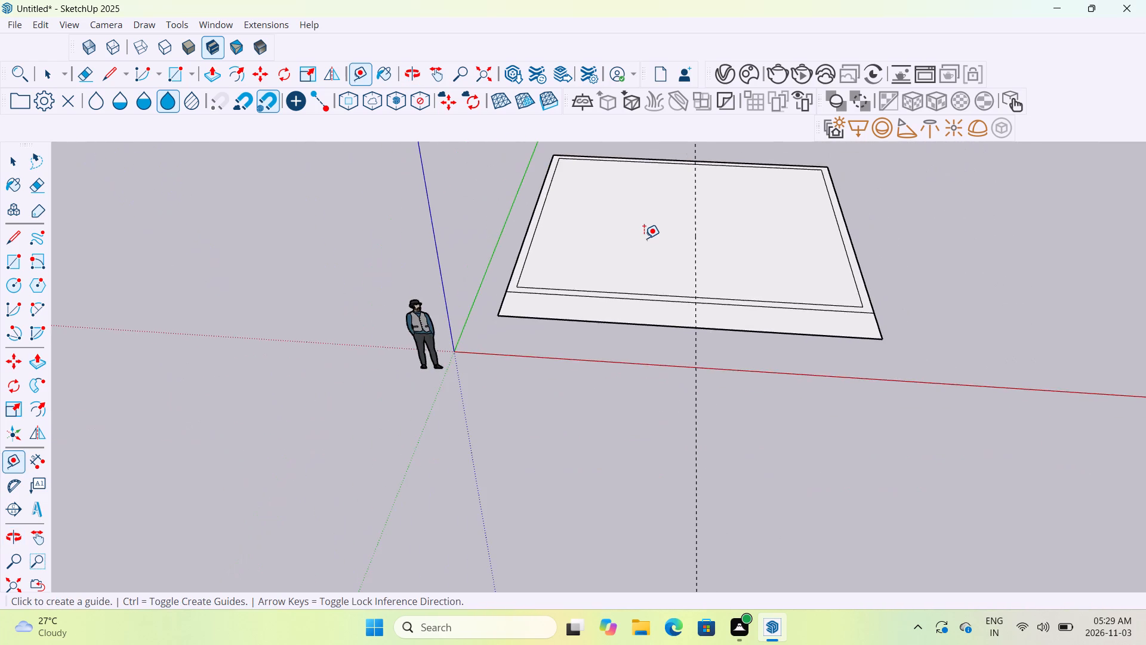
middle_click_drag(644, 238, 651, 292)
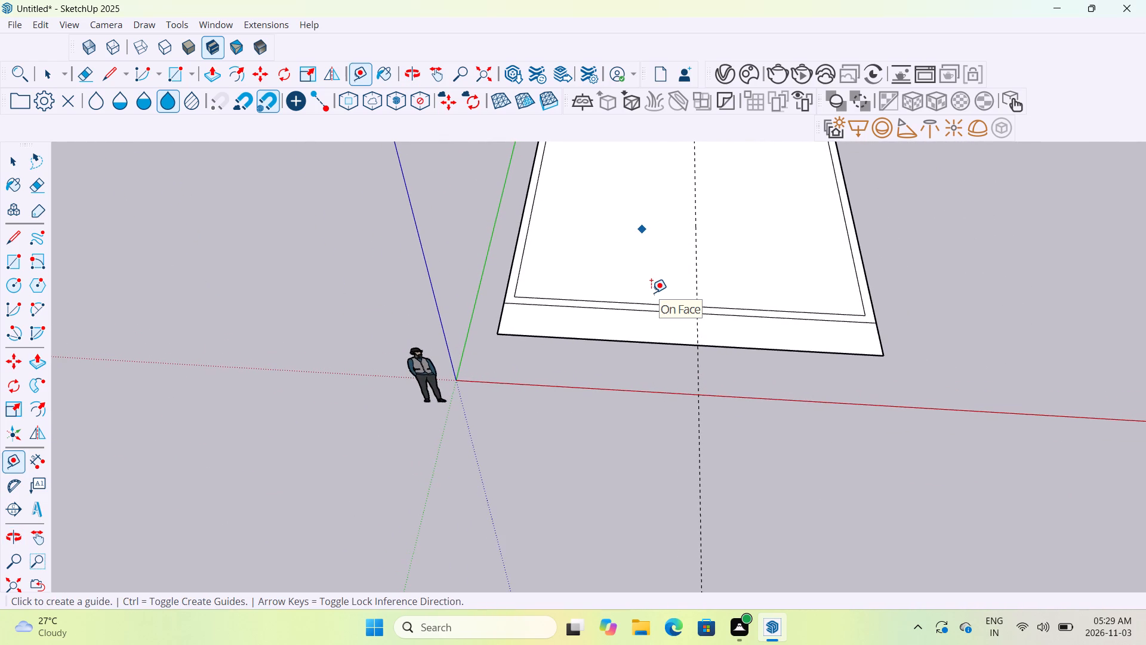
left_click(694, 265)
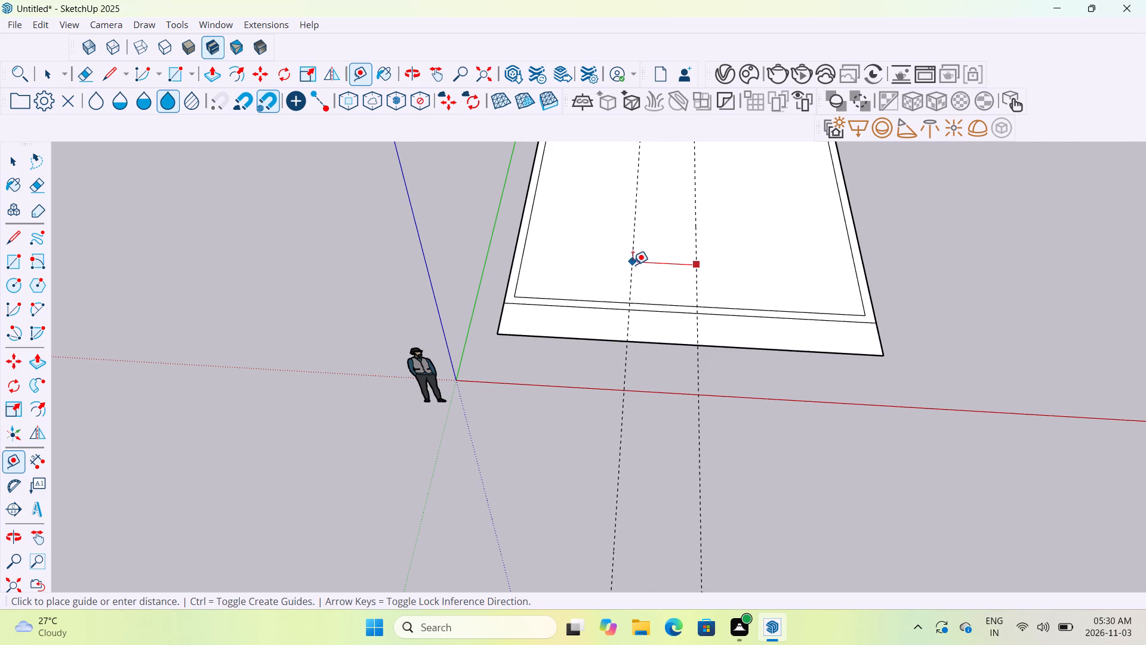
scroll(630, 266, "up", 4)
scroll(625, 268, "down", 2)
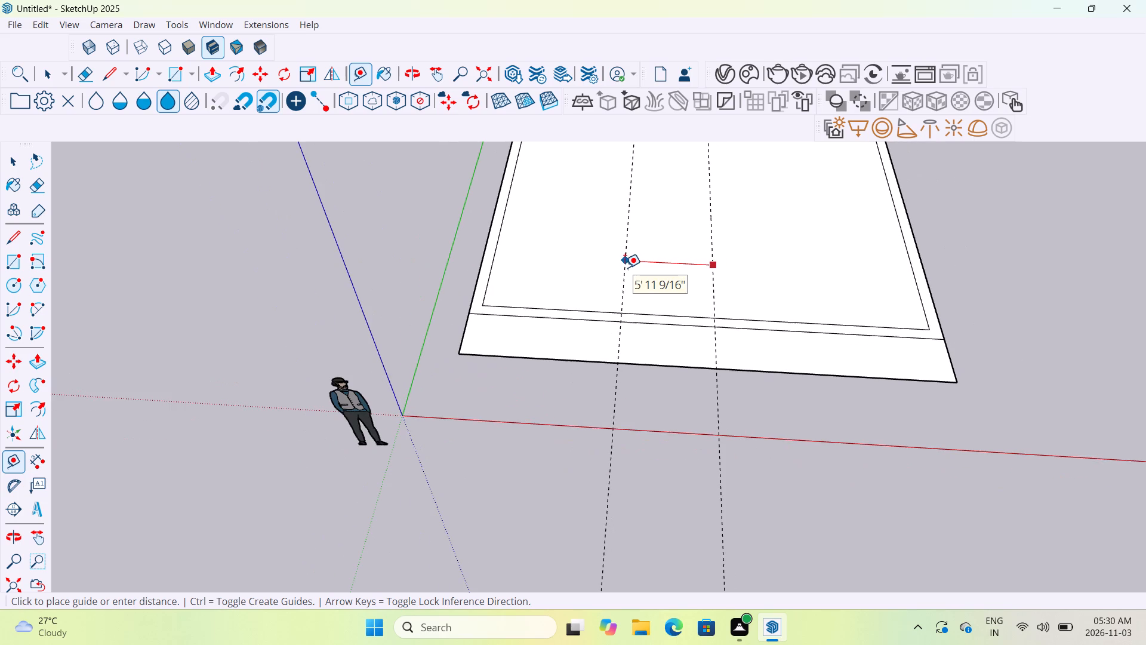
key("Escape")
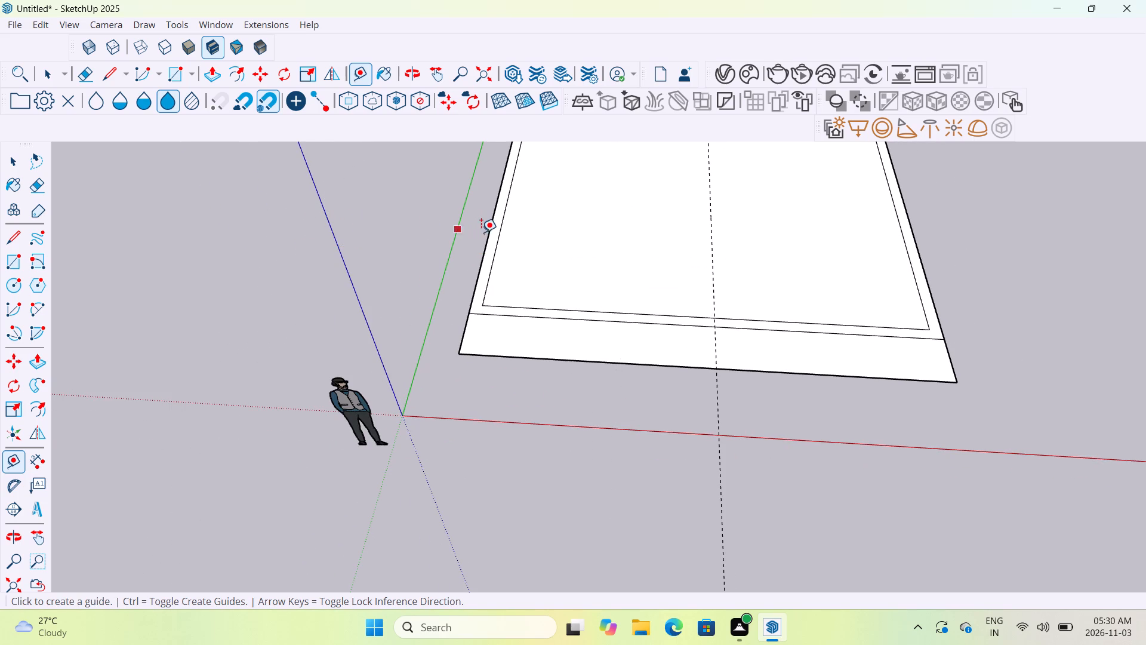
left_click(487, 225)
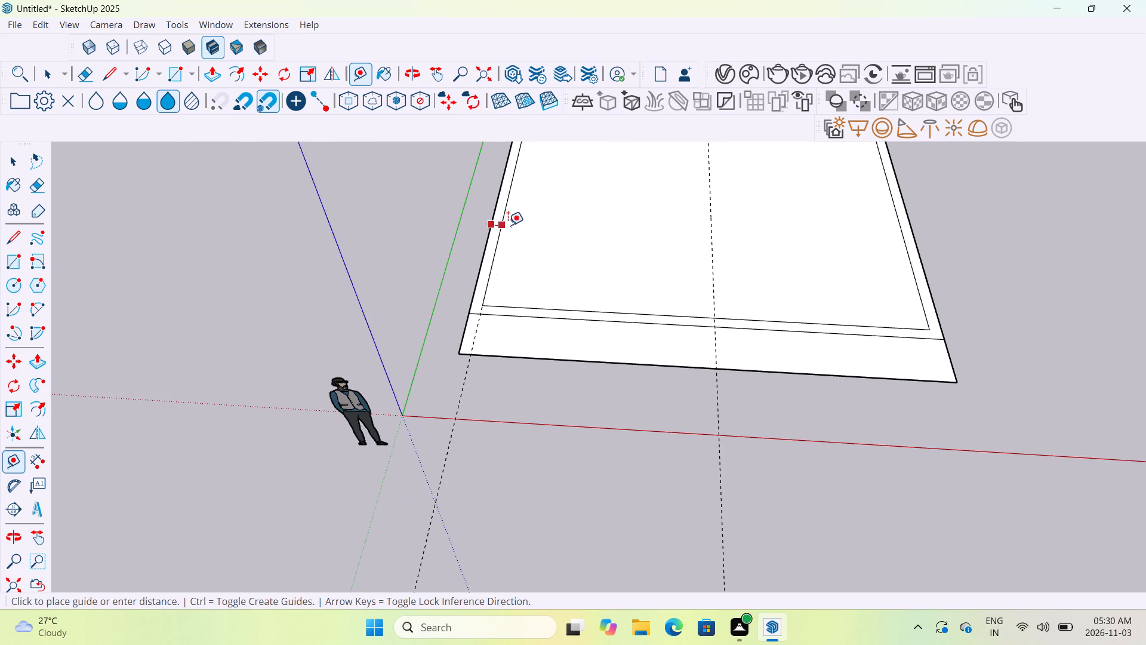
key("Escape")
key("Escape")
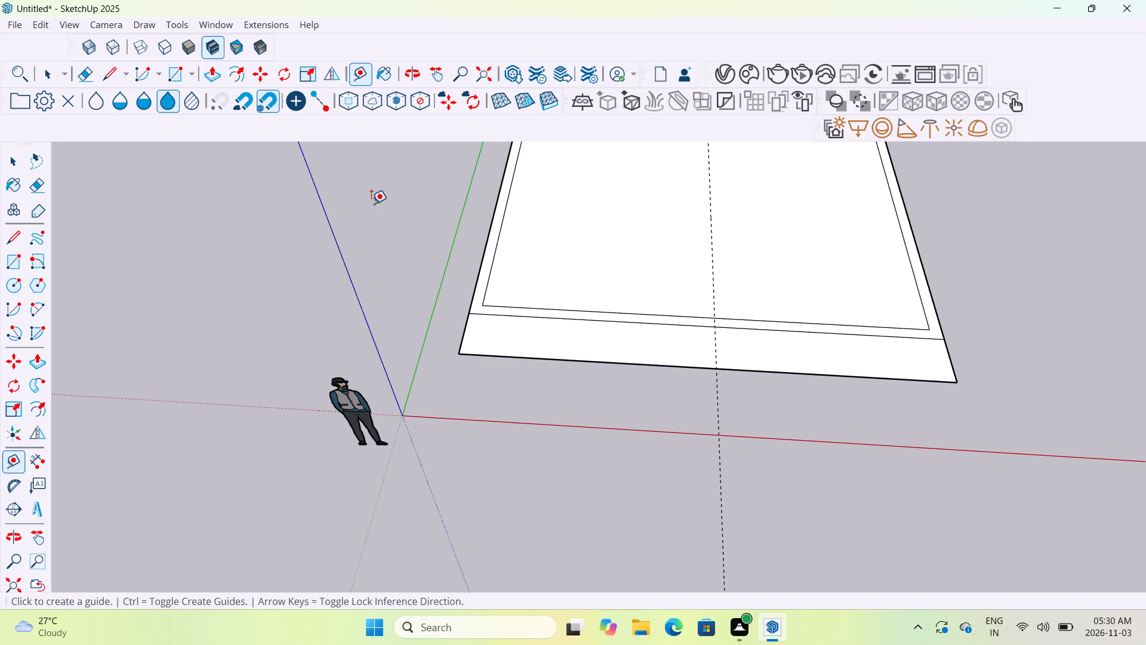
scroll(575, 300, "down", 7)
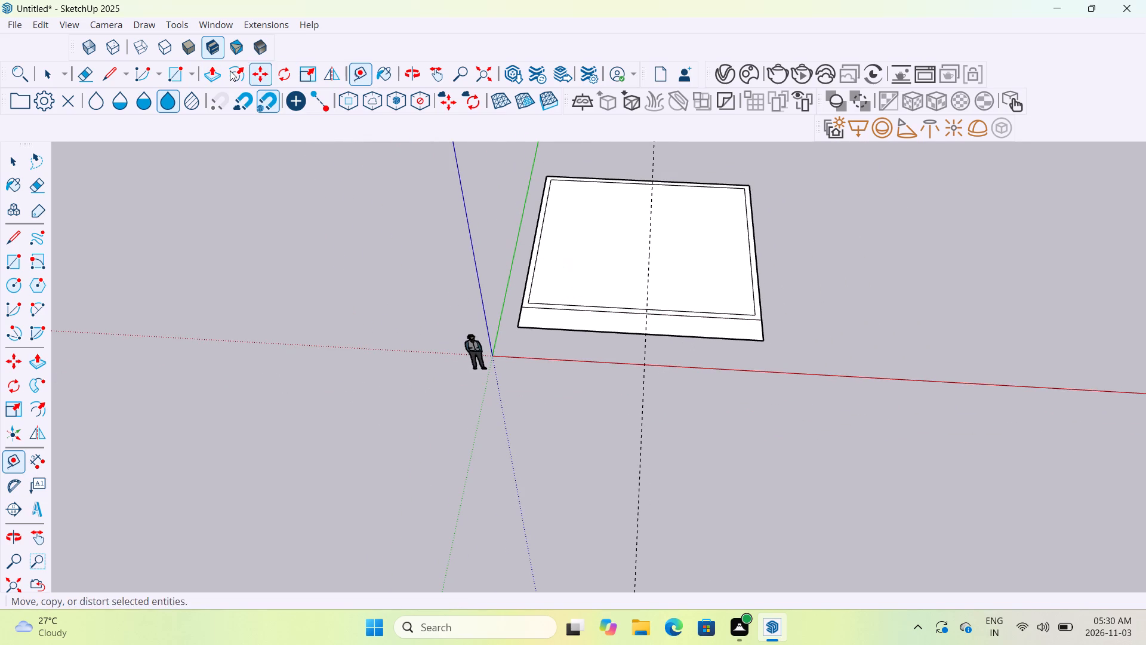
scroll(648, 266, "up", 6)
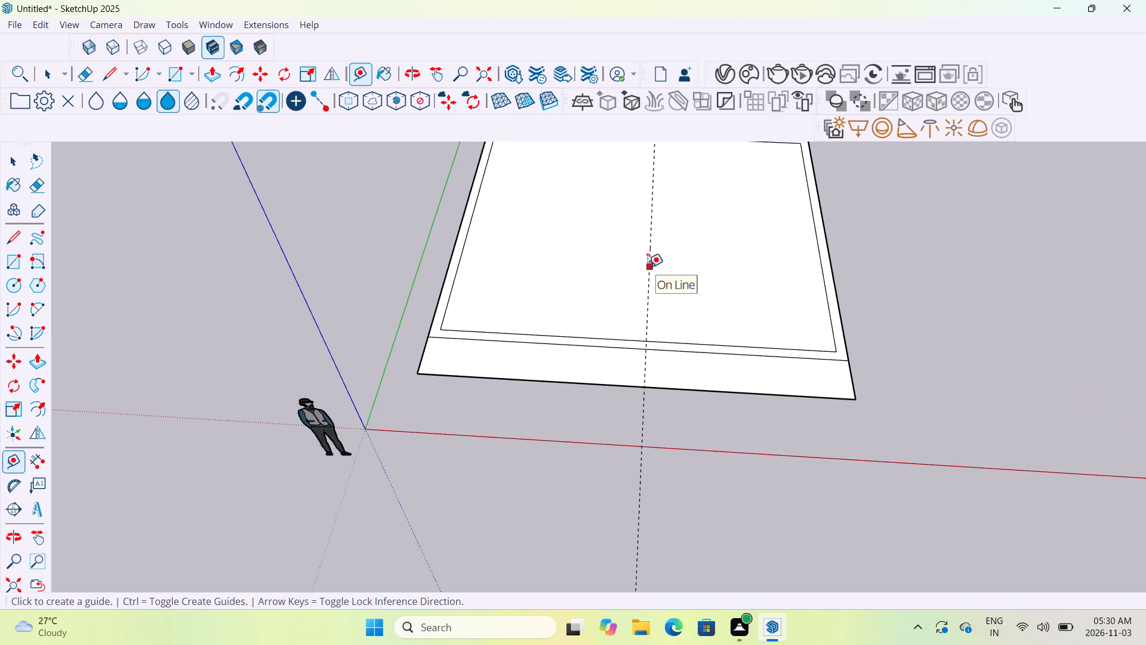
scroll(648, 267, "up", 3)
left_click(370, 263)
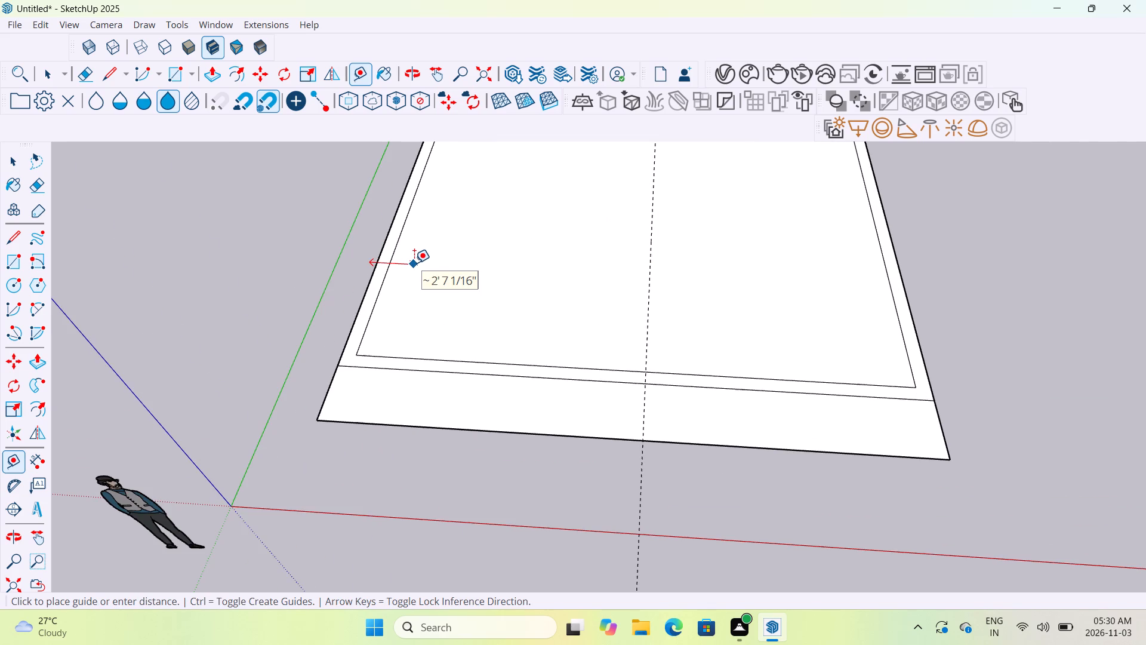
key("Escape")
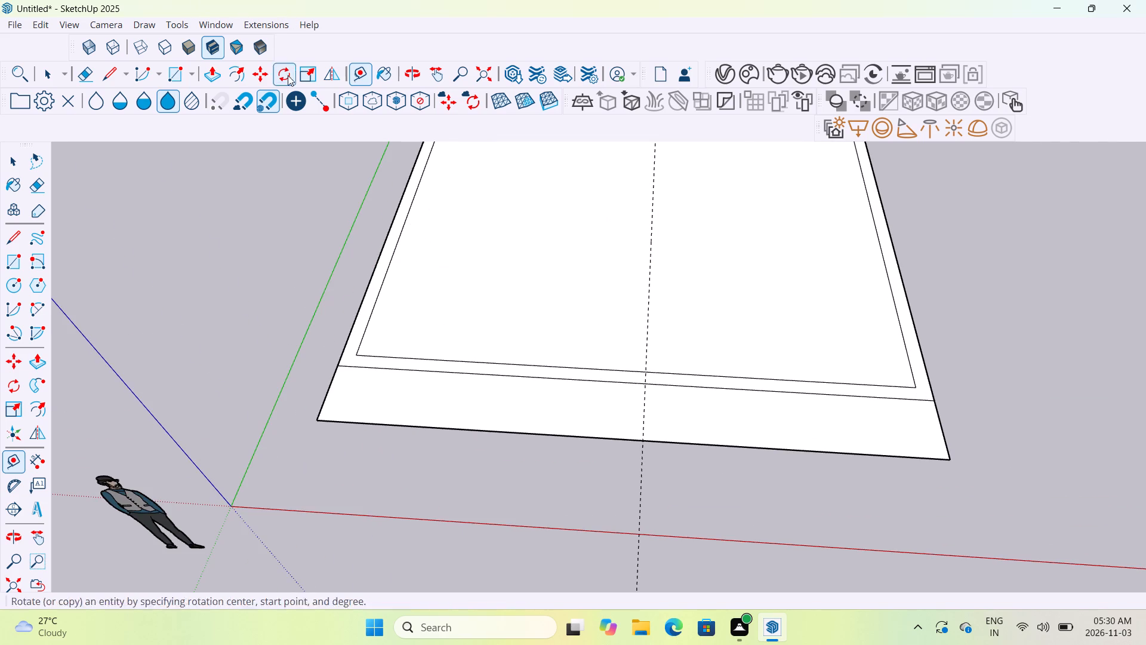
Place a guide 2' in from the square's outer edge beside the green axis.
left_click(375, 257)
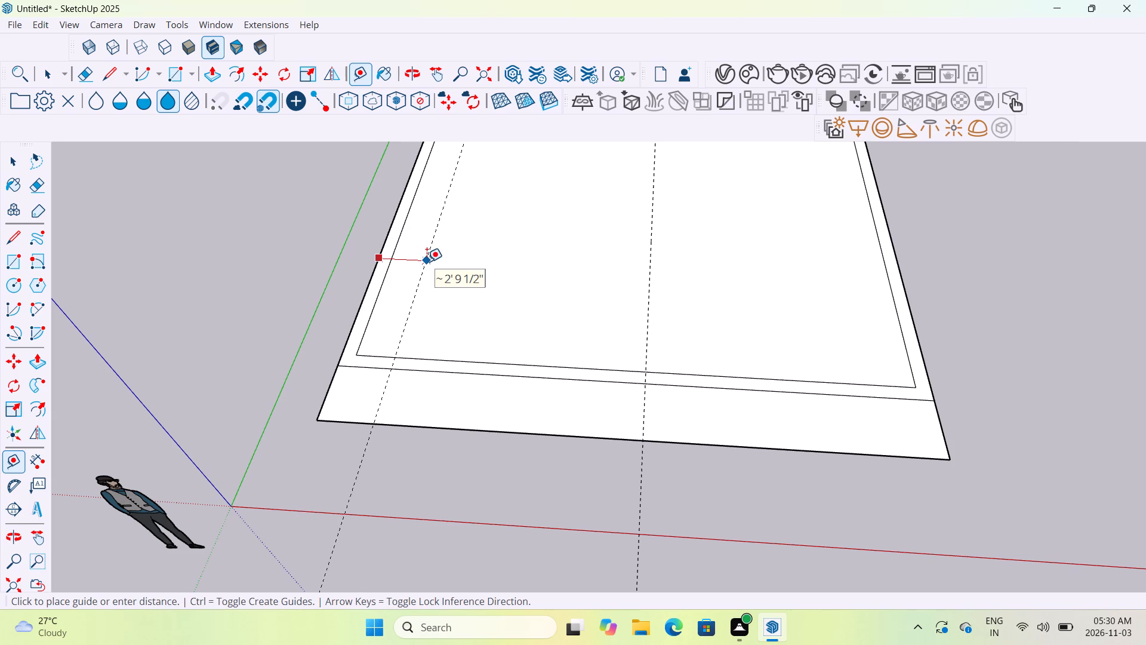
type("2'")
key("Return")
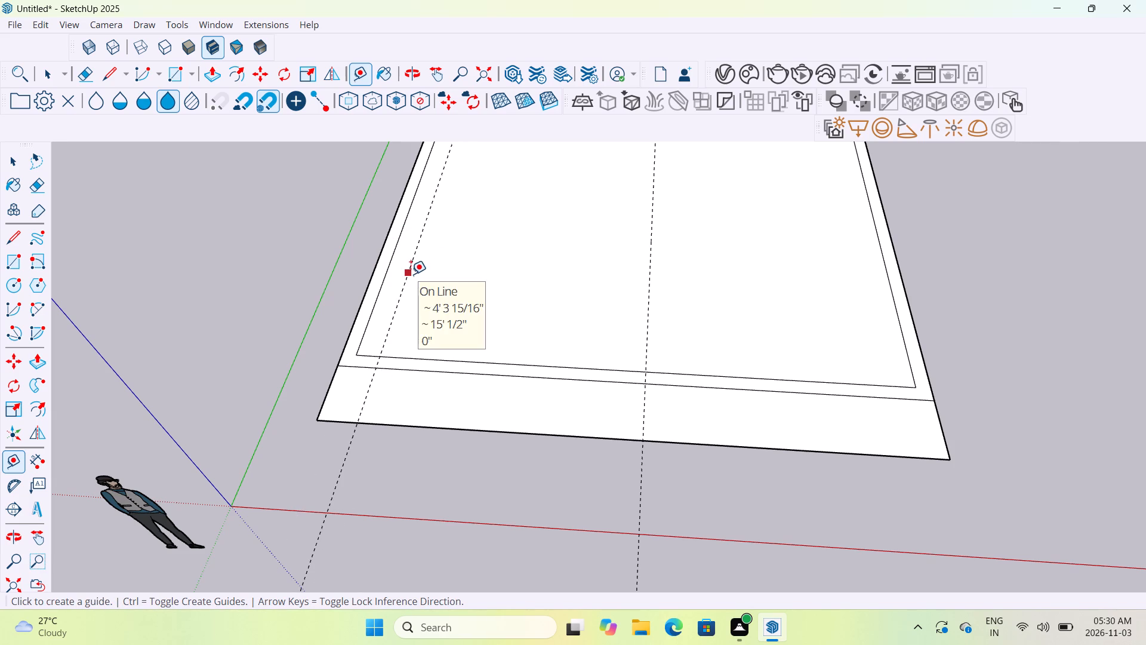
Place a parallel guide 1' farther into the face from the 2' guide.
left_click(409, 263)
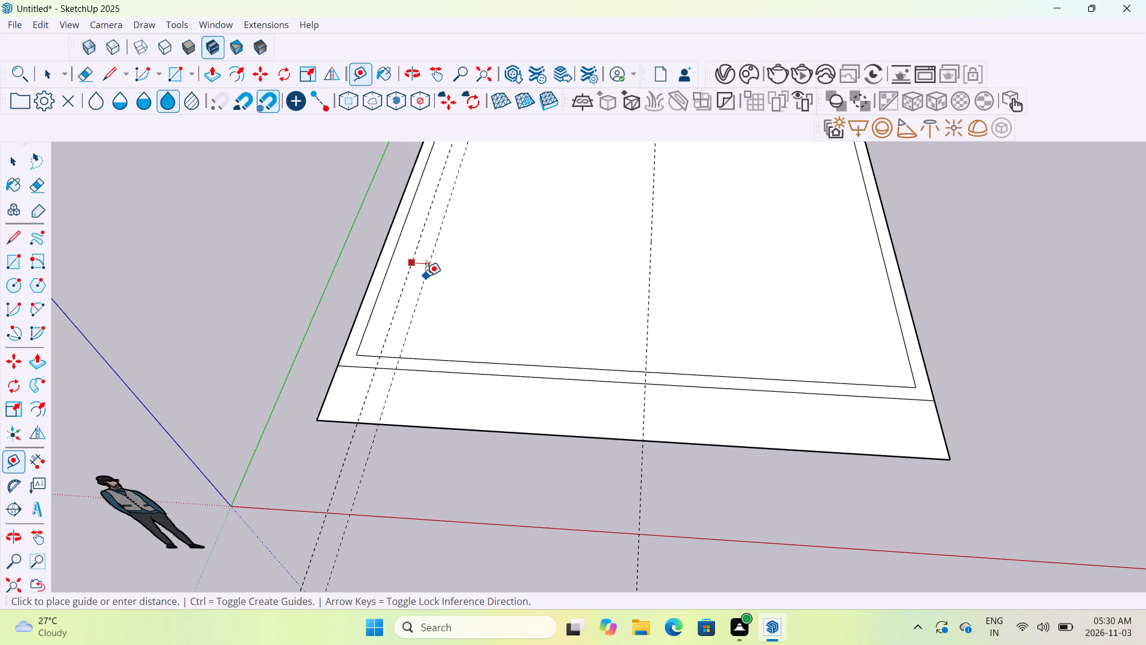
type("1'")
key("Return")
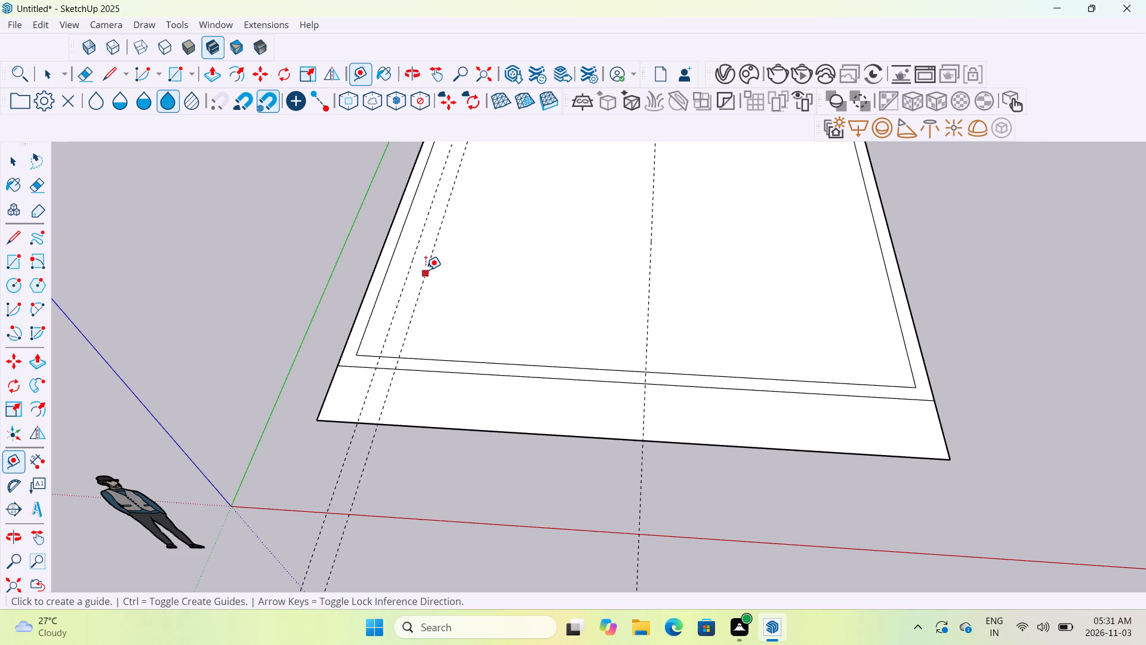
Place a parallel guide 3' farther into the face from the last guide placed.
left_click(425, 265)
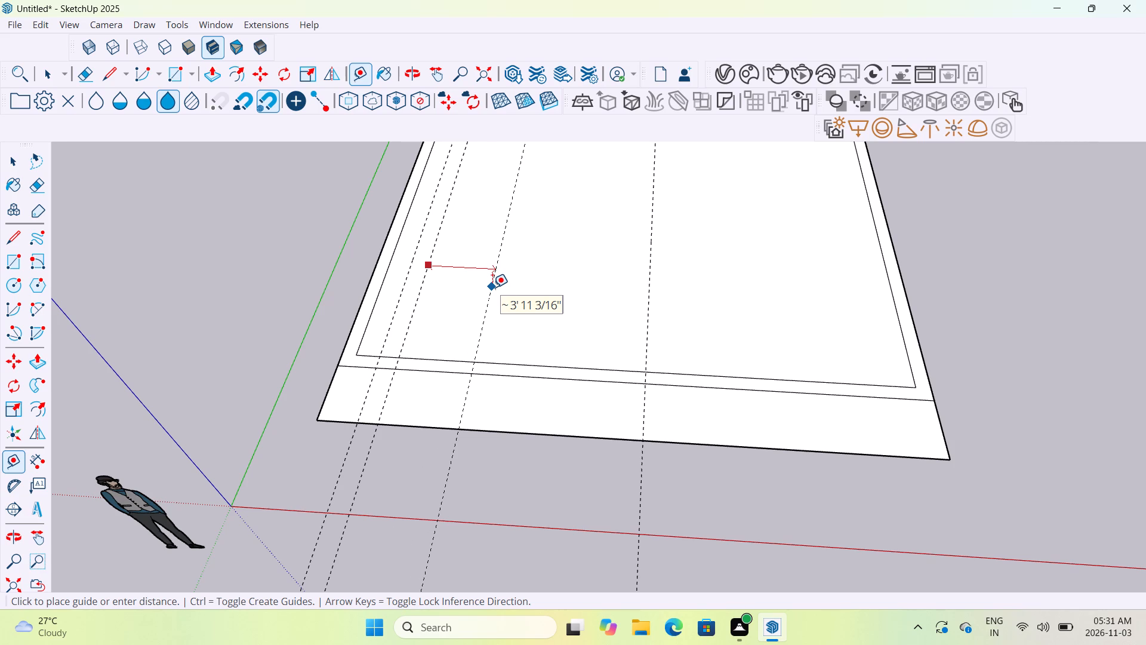
type("3'")
key("Return")
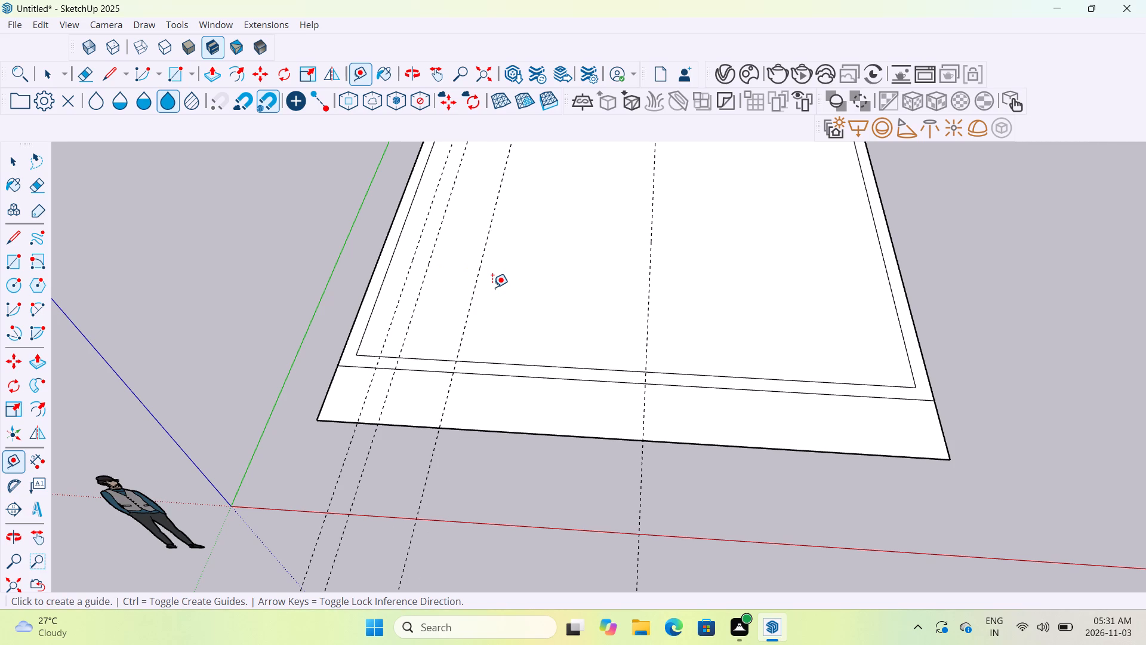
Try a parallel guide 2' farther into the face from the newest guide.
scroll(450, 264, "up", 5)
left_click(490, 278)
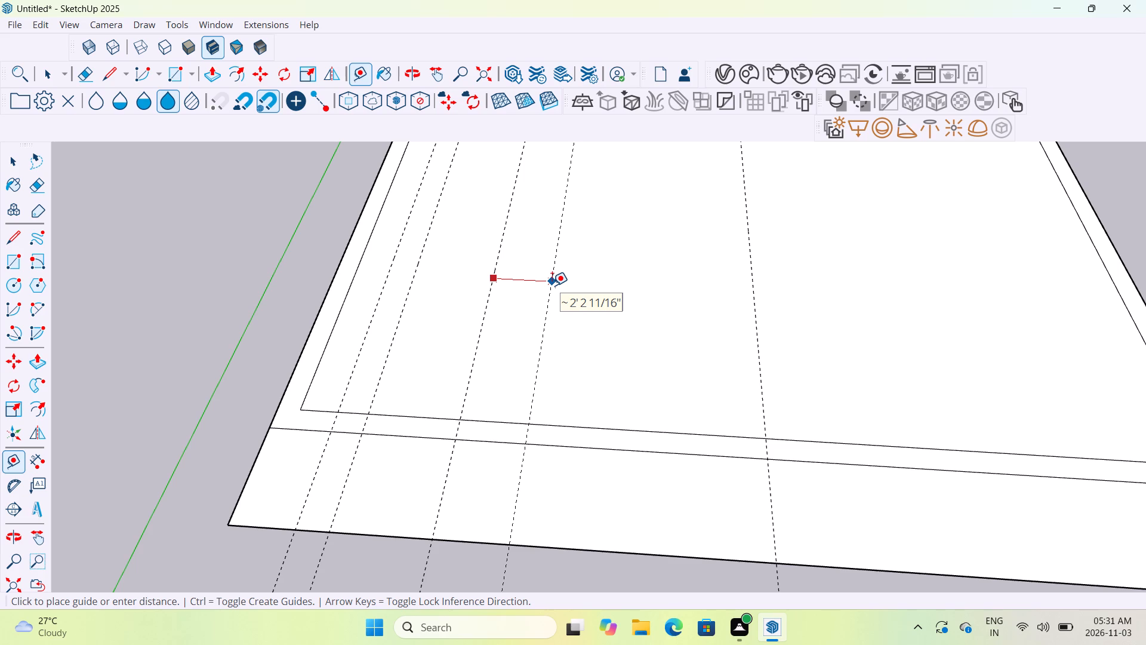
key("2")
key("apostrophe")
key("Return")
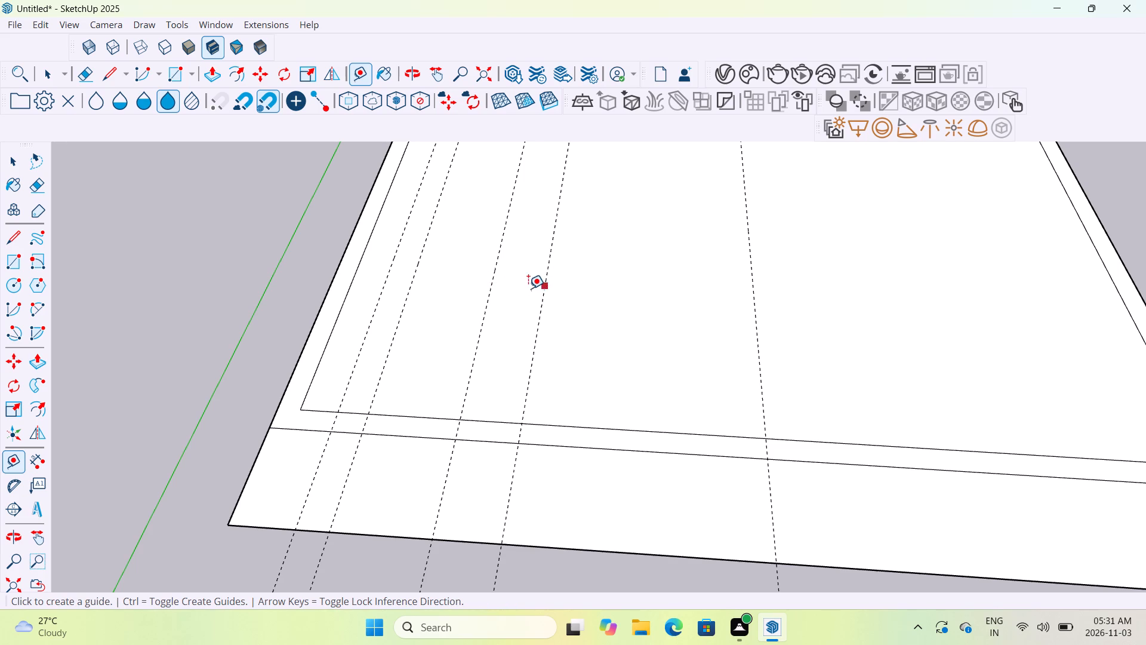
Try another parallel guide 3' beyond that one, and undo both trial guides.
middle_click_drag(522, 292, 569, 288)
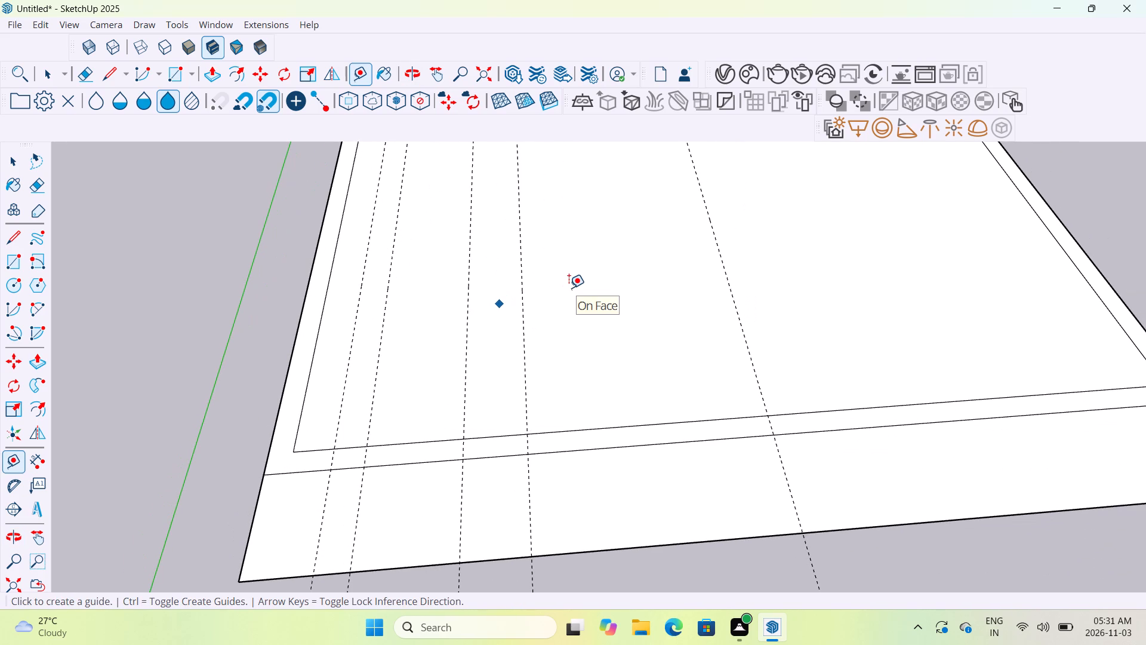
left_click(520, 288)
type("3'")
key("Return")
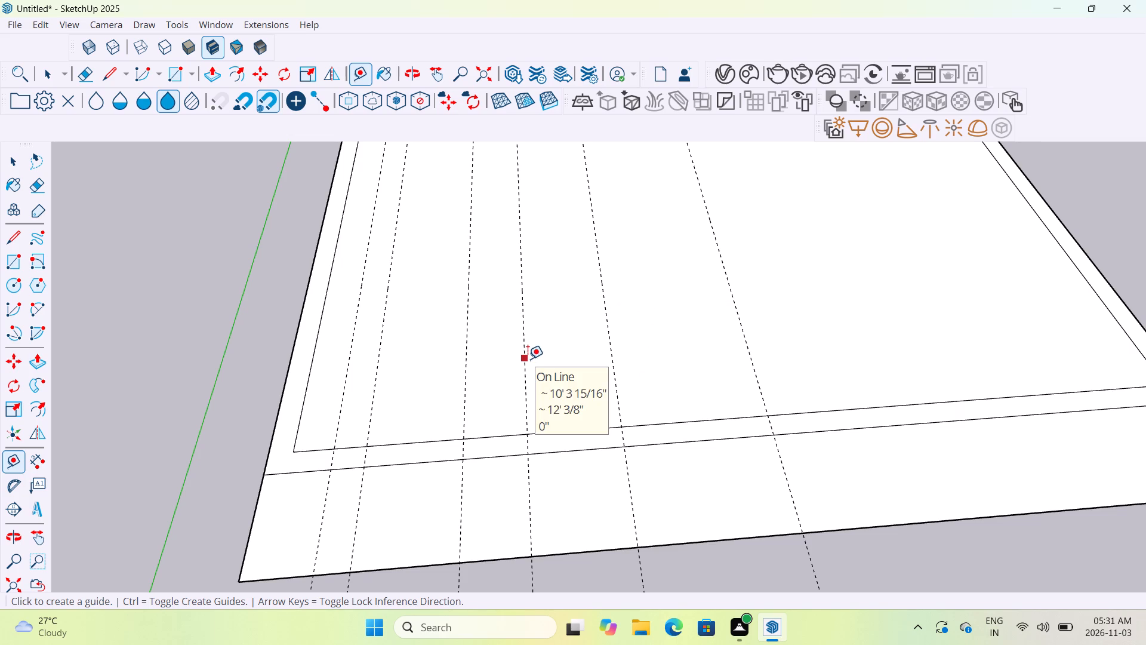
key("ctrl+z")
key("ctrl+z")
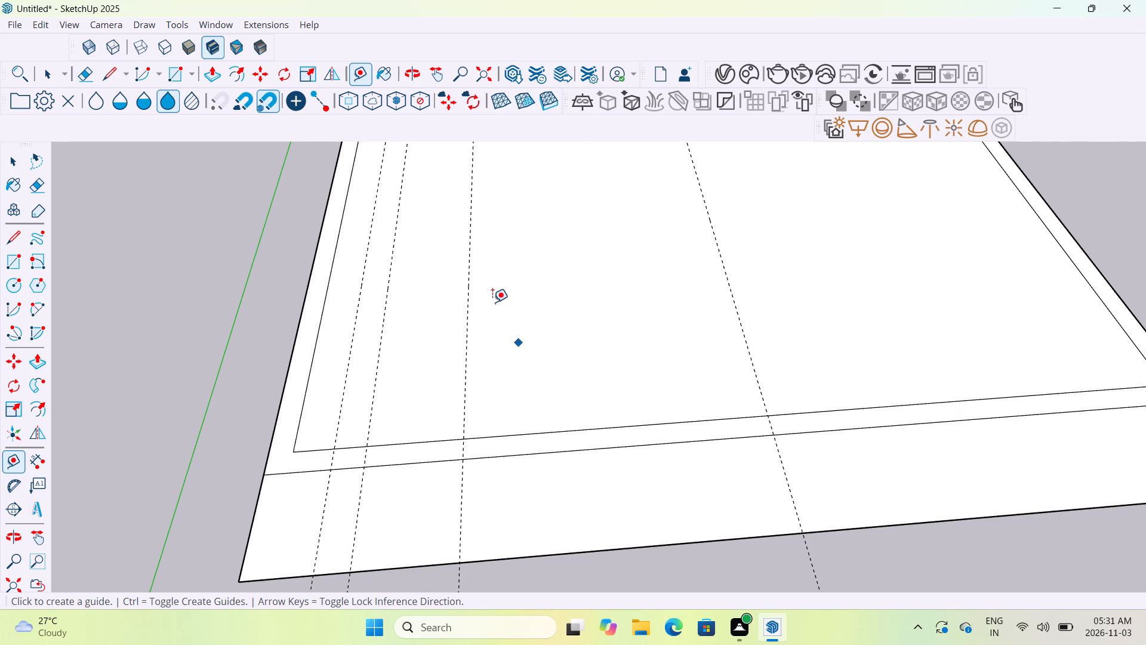
Place a parallel guide 2.5' farther into the face from the innermost guide on the green-axis side.
left_click(465, 307)
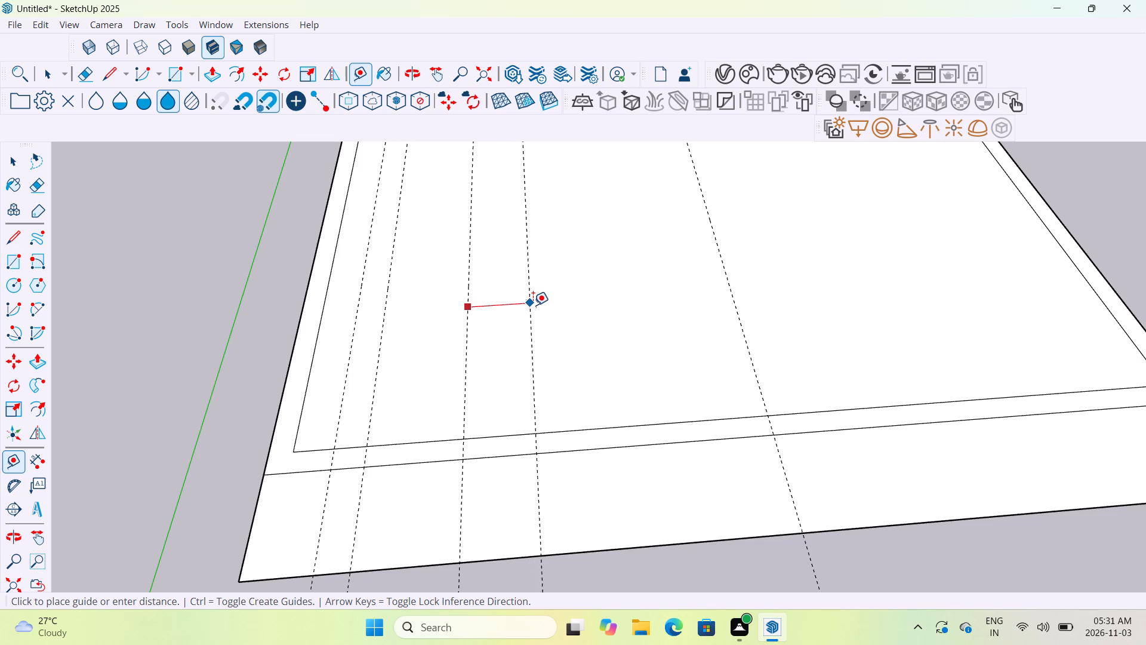
type("2.")
type("5'")
key("Return")
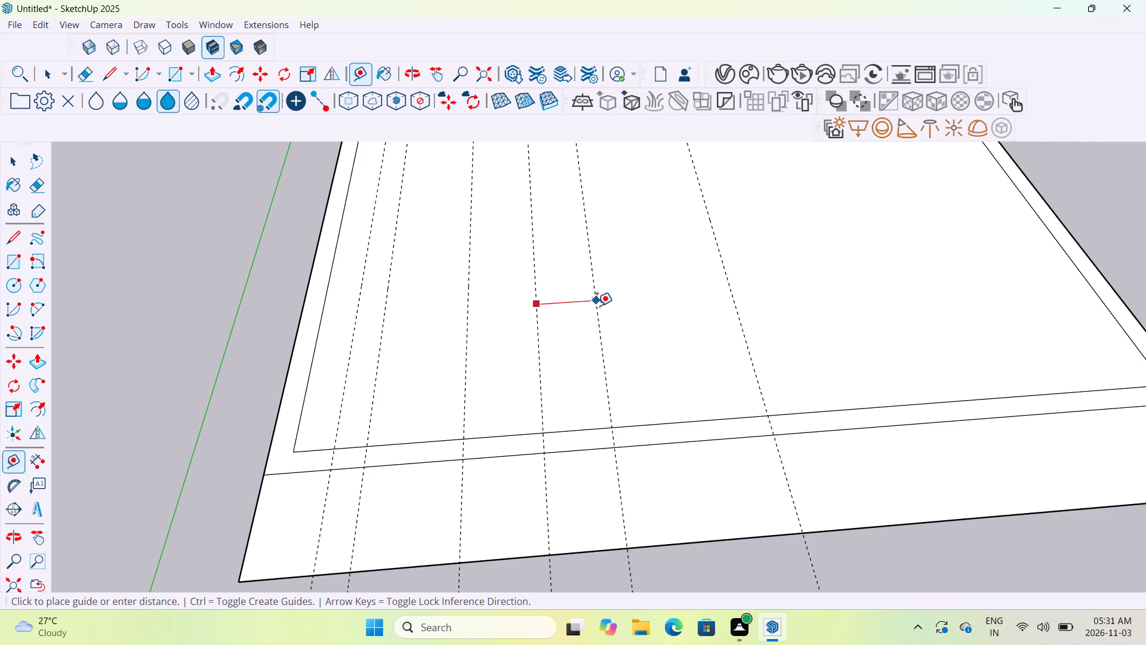
Place a parallel guide 3' beyond the 2.5' offset guide.
type("3'")
key("Return")
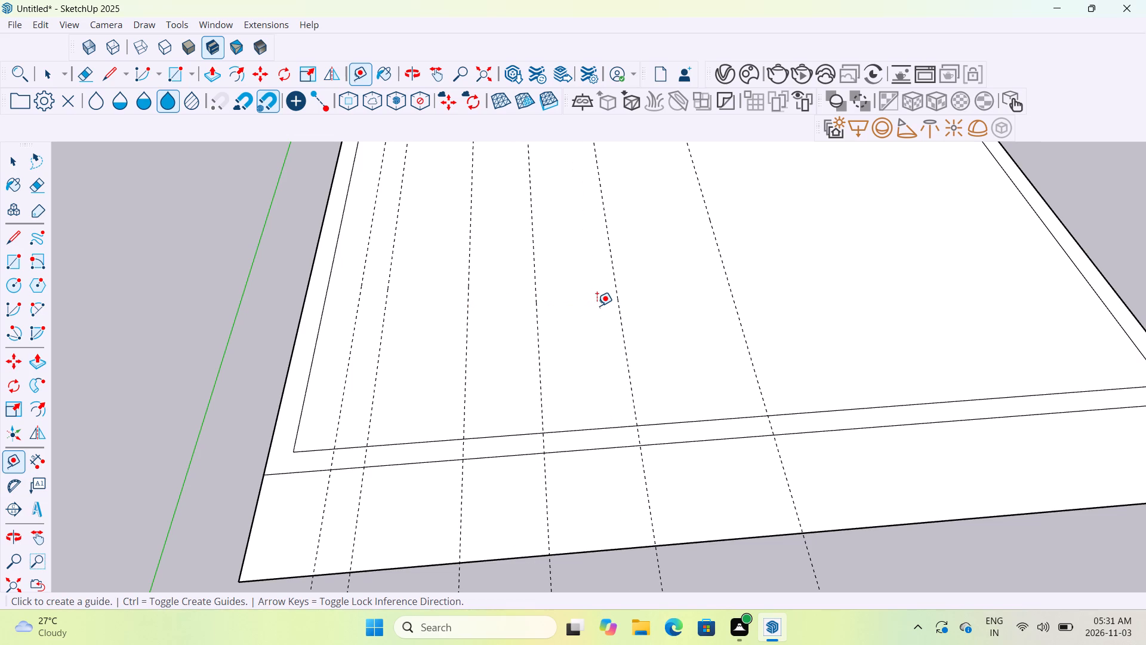
Place a parallel guide 5' beyond the newest guide, just past the existing middle guide.
scroll(597, 306, "down", 4)
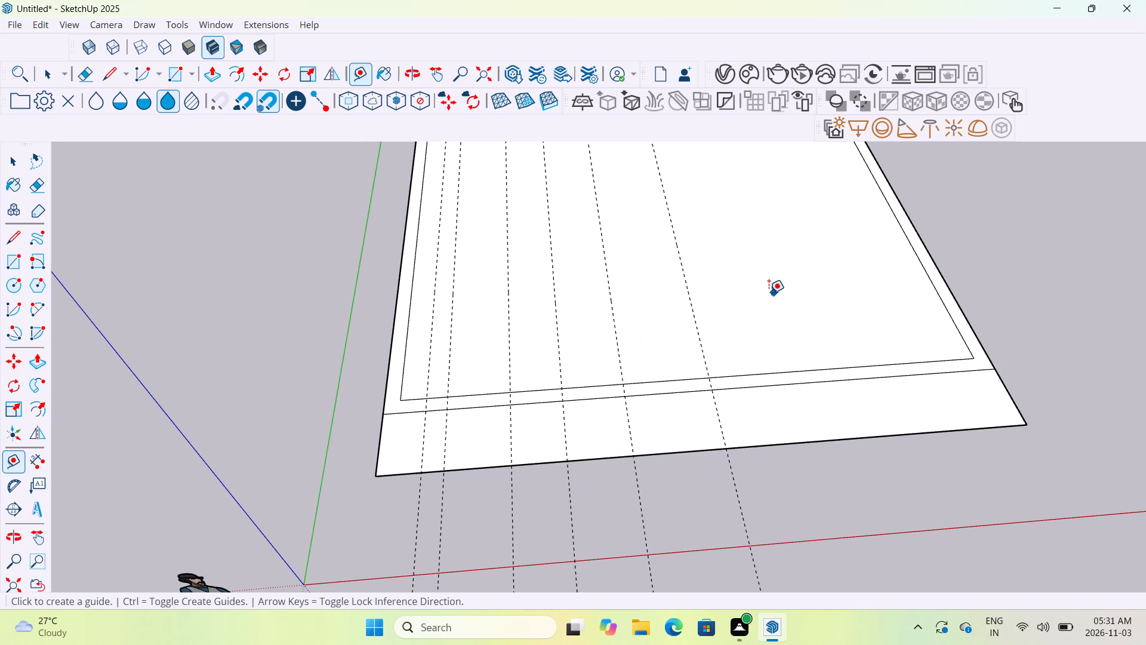
middle_click_drag(753, 308, 736, 363)
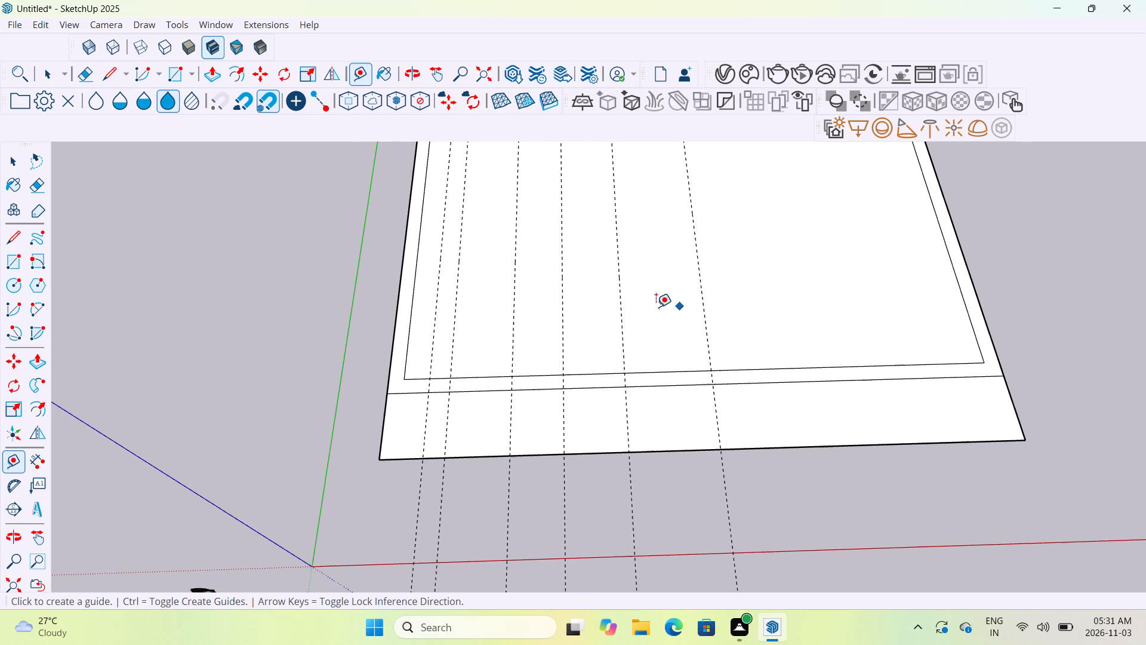
left_click(618, 311)
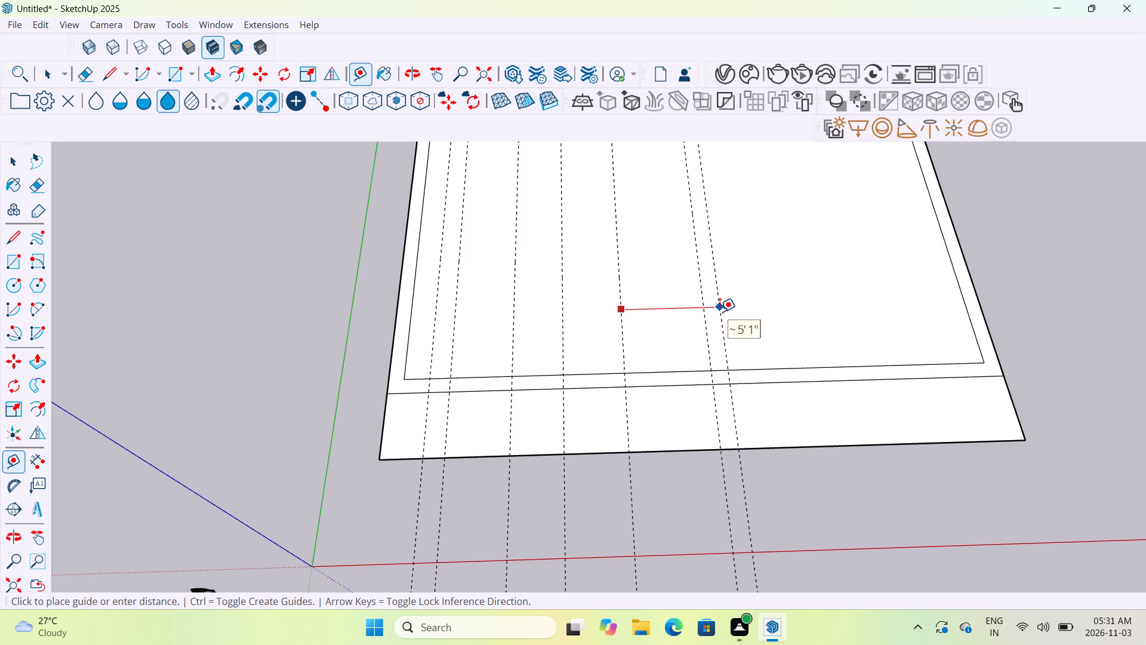
type("5'")
key("Return")
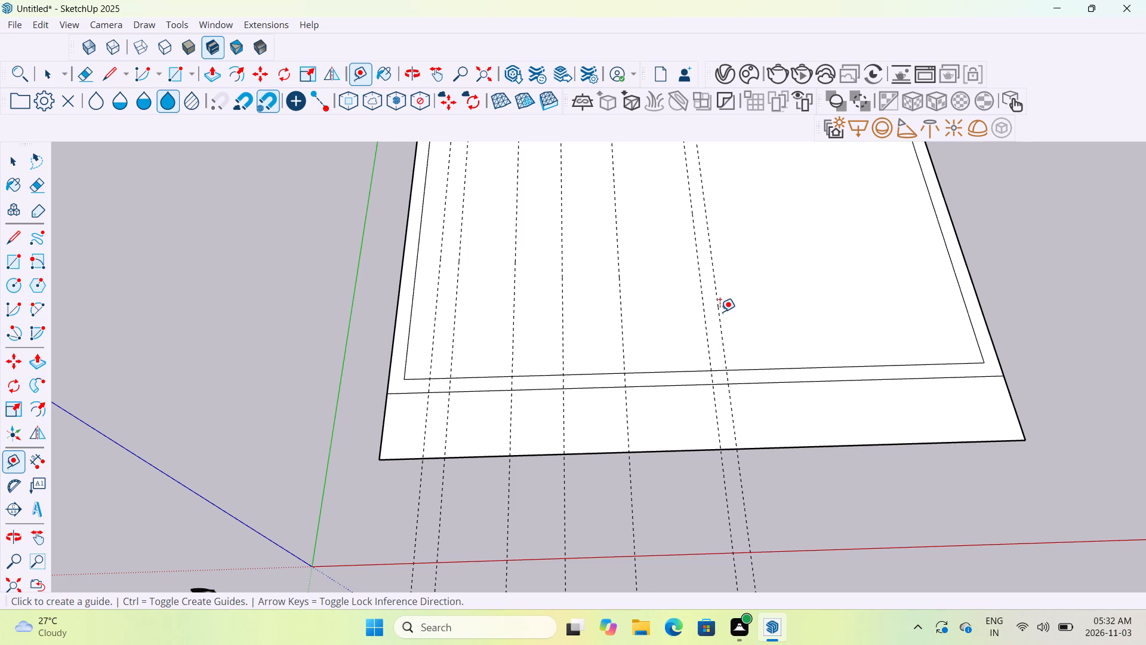
Draw a line along the 5' offset guide from the cross line near the red axis to the far outer edge.
scroll(720, 312, "up", 3)
scroll(720, 312, "down", 8)
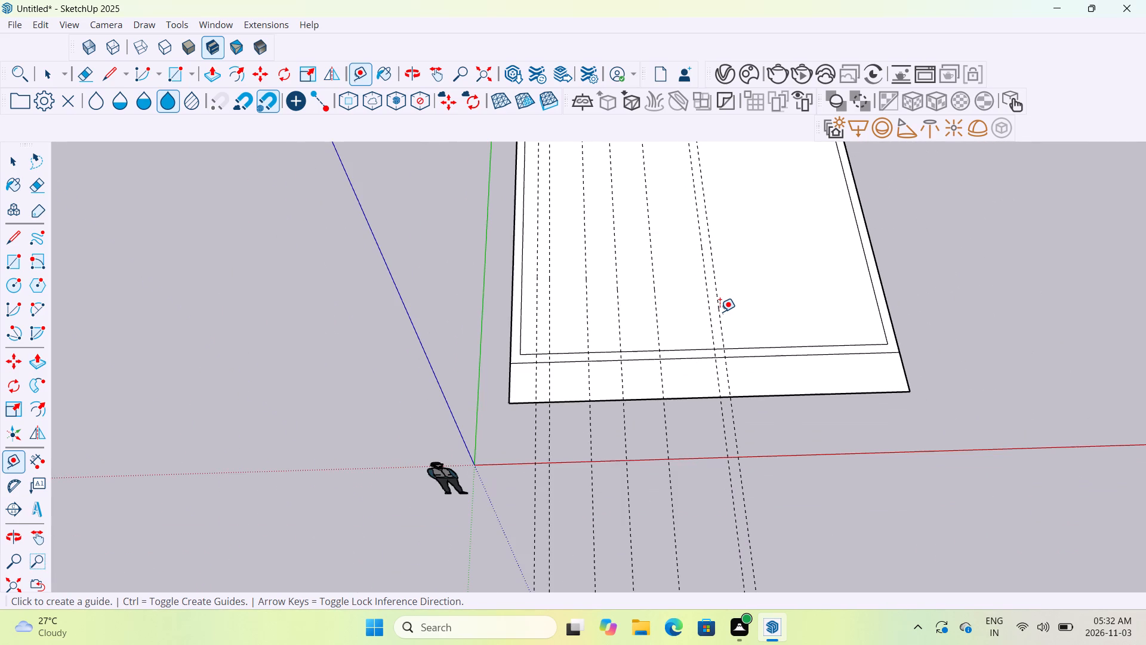
middle_click_drag(890, 359, 868, 293)
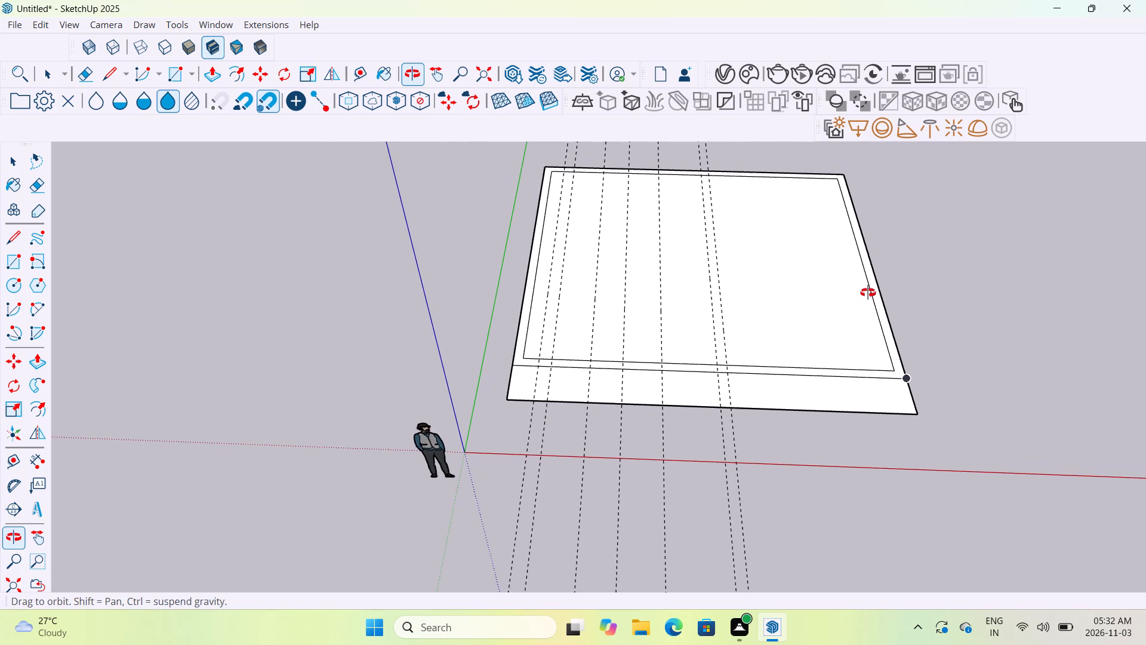
middle_click_drag(868, 293, 865, 303)
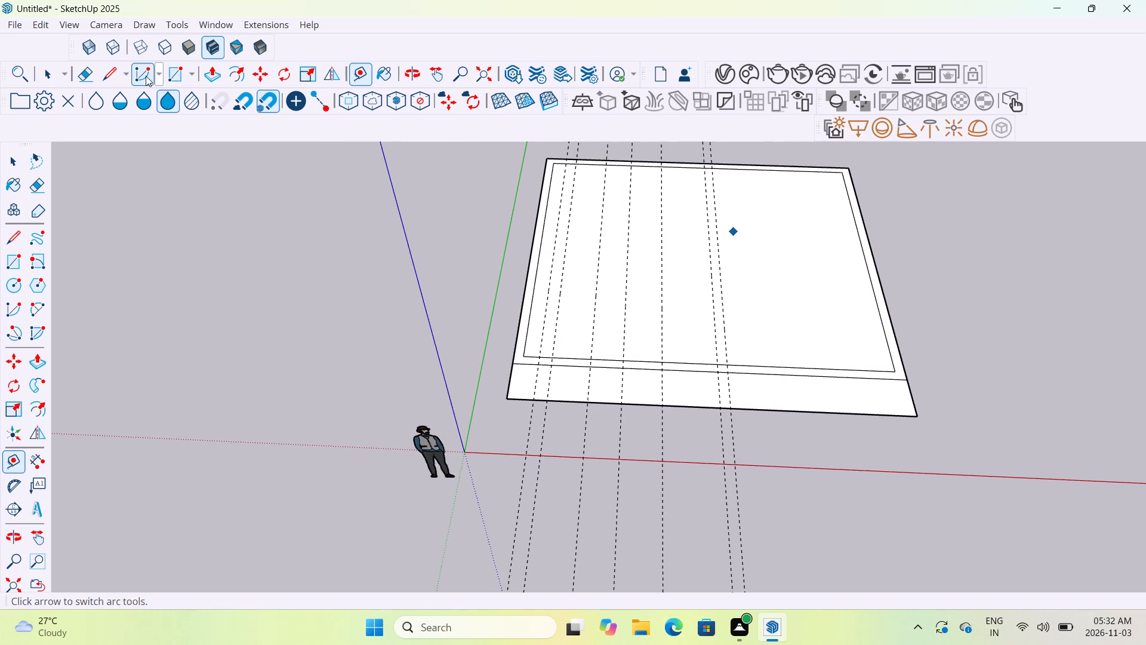
left_click(118, 76)
scroll(939, 343, "down", 6)
middle_click_drag(919, 293, 916, 364)
scroll(802, 364, "up", 3)
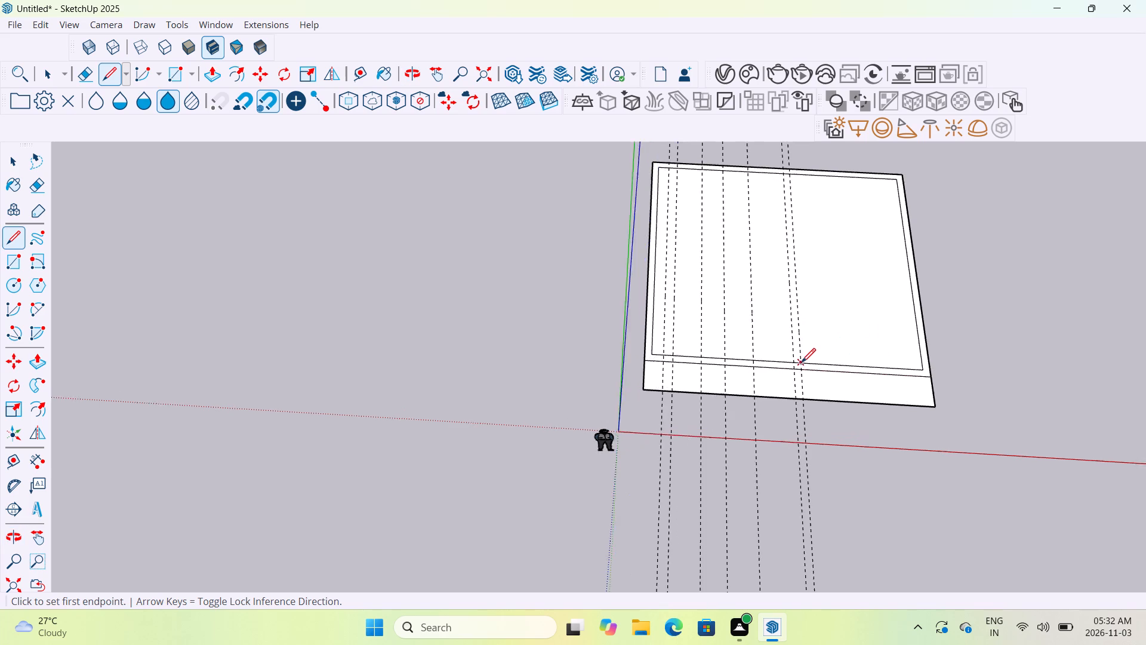
scroll(802, 364, "up", 9)
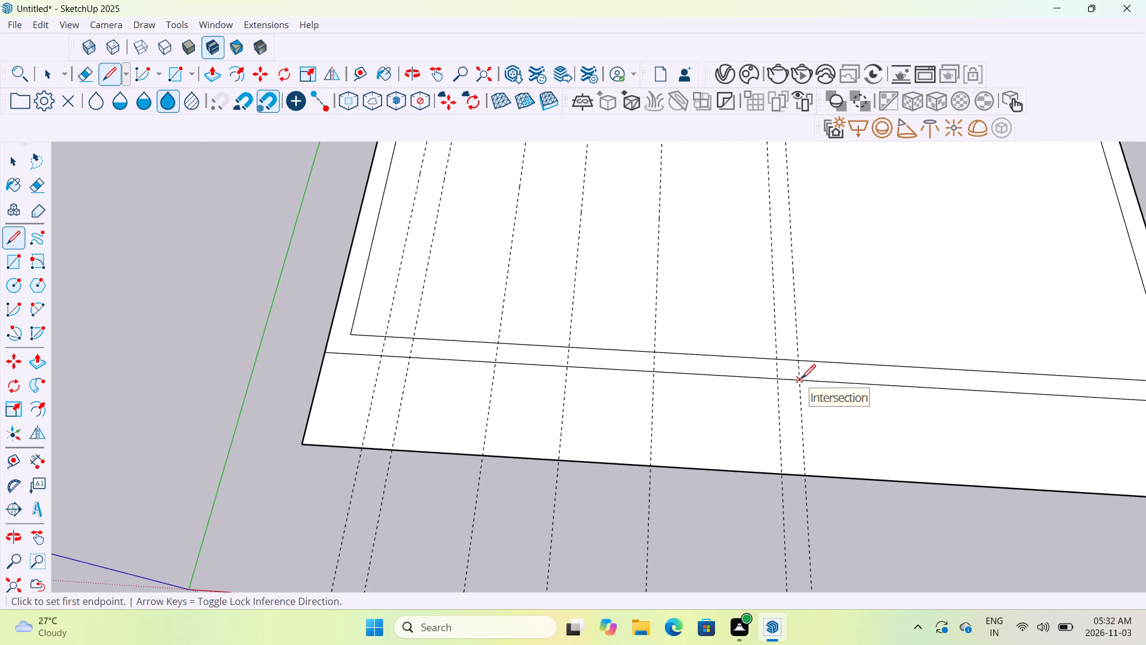
left_click(802, 381)
scroll(802, 312, "down", 13)
scroll(802, 312, "down", 8)
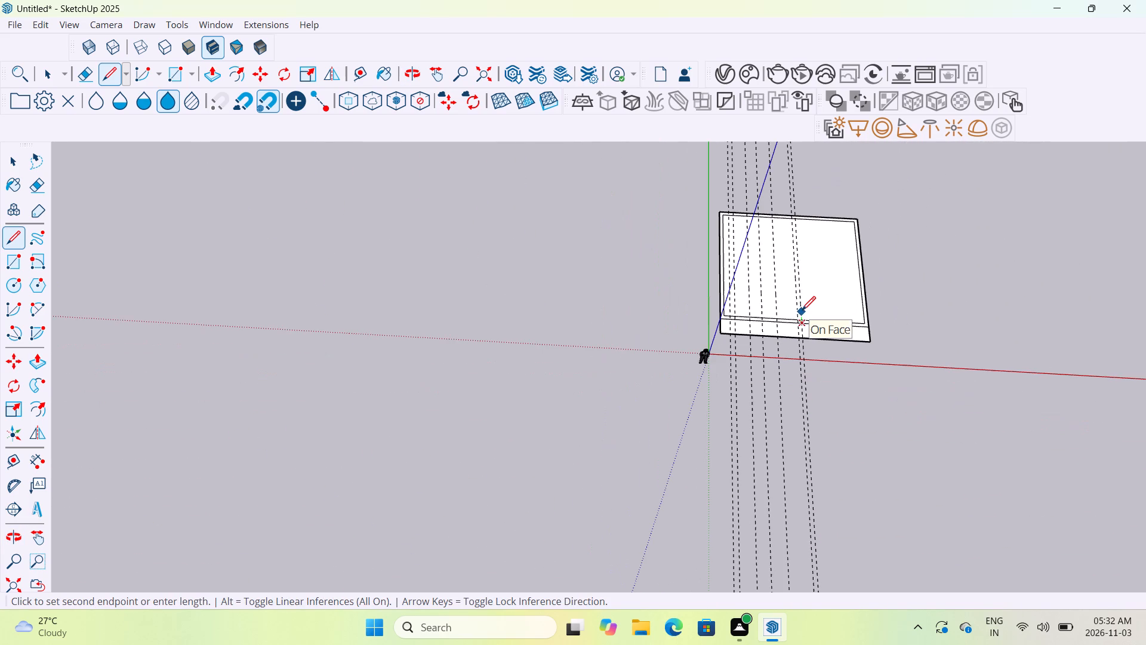
scroll(800, 214, "up", 19)
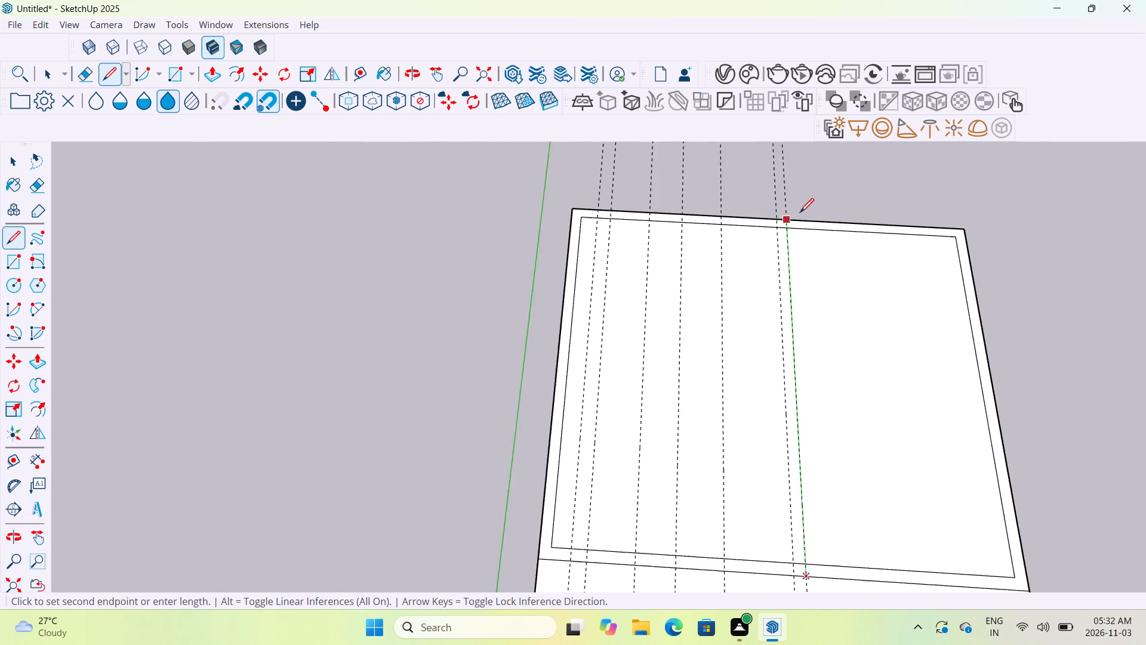
scroll(800, 214, "up", 2)
left_click(783, 219)
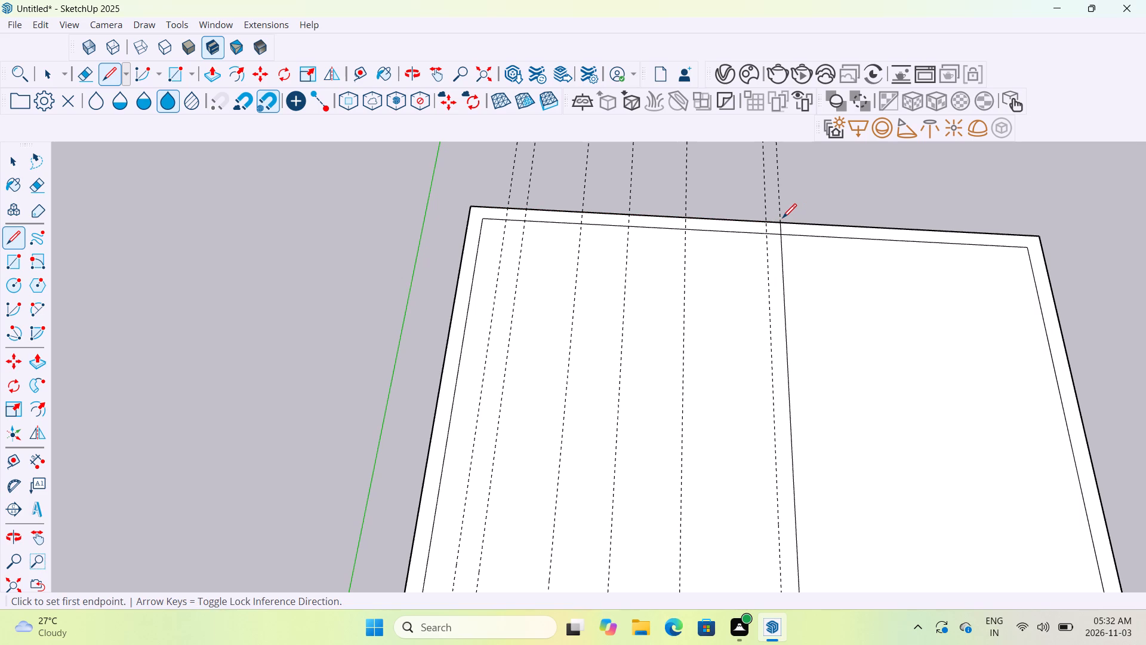
Draw a narrow full-depth strip with the Line tool outside the base edge opposite the green axis, ending at its near corner.
scroll(817, 322, "down", 15)
scroll(892, 291, "up", 2)
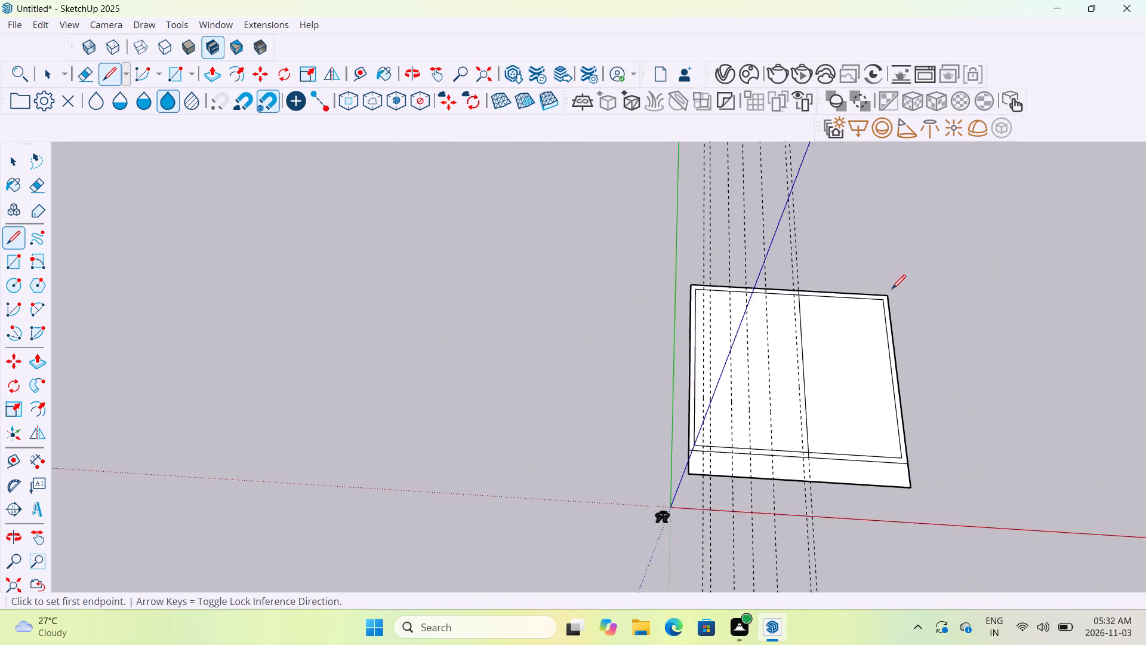
scroll(892, 290, "up", 10)
left_click(884, 305)
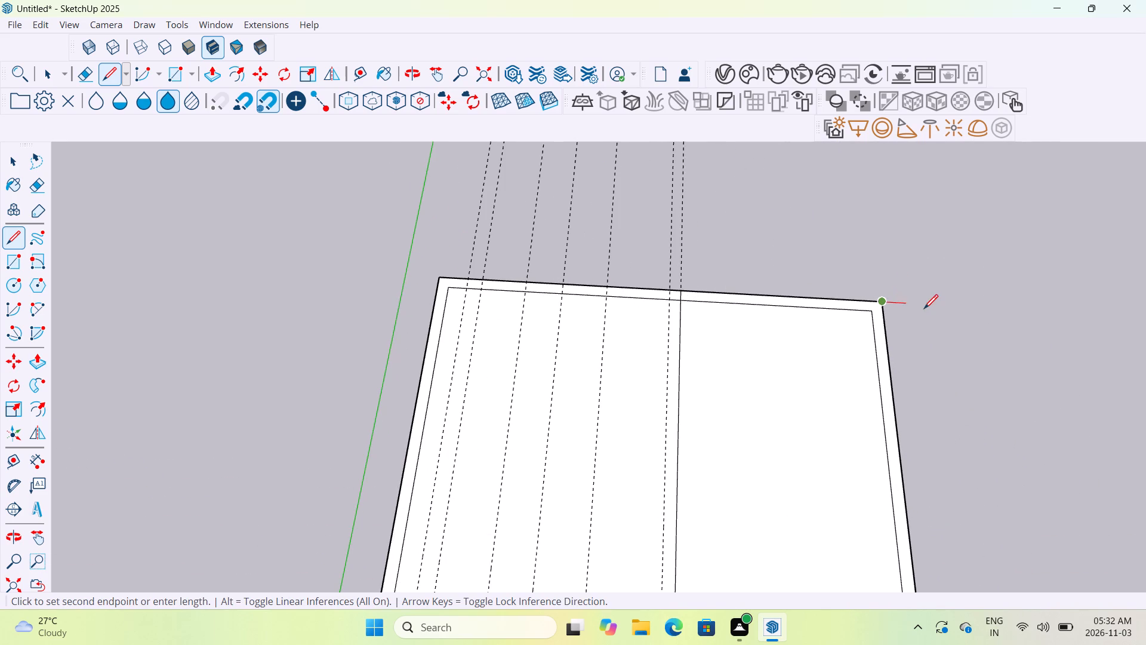
left_click(938, 311)
scroll(938, 311, "down", 7)
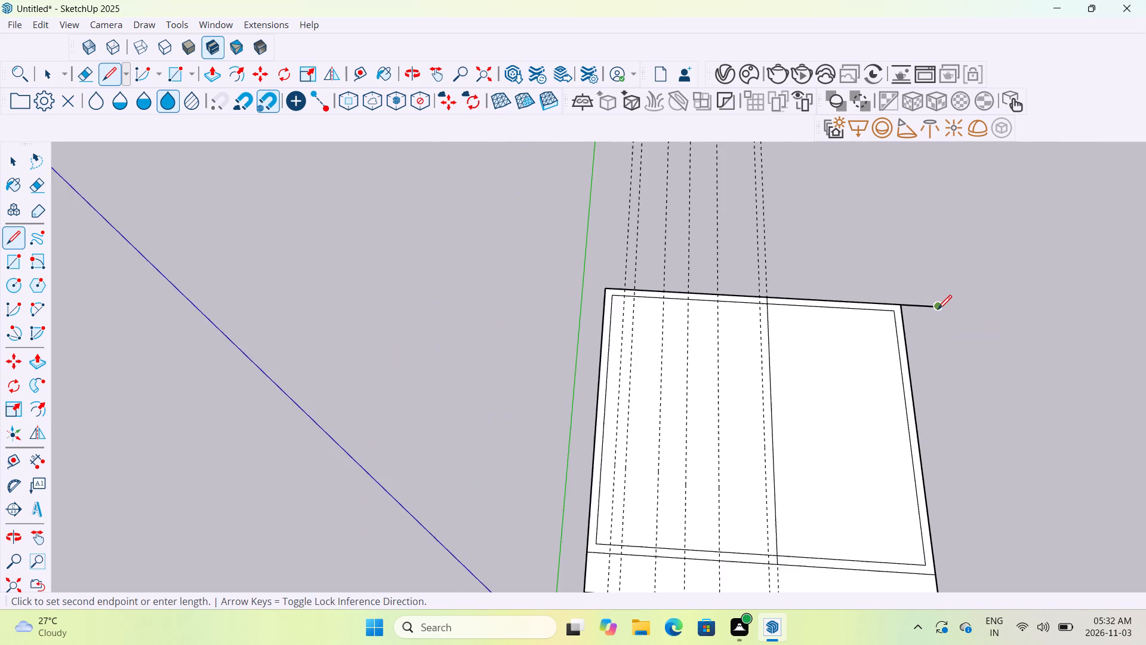
scroll(938, 311, "down", 7)
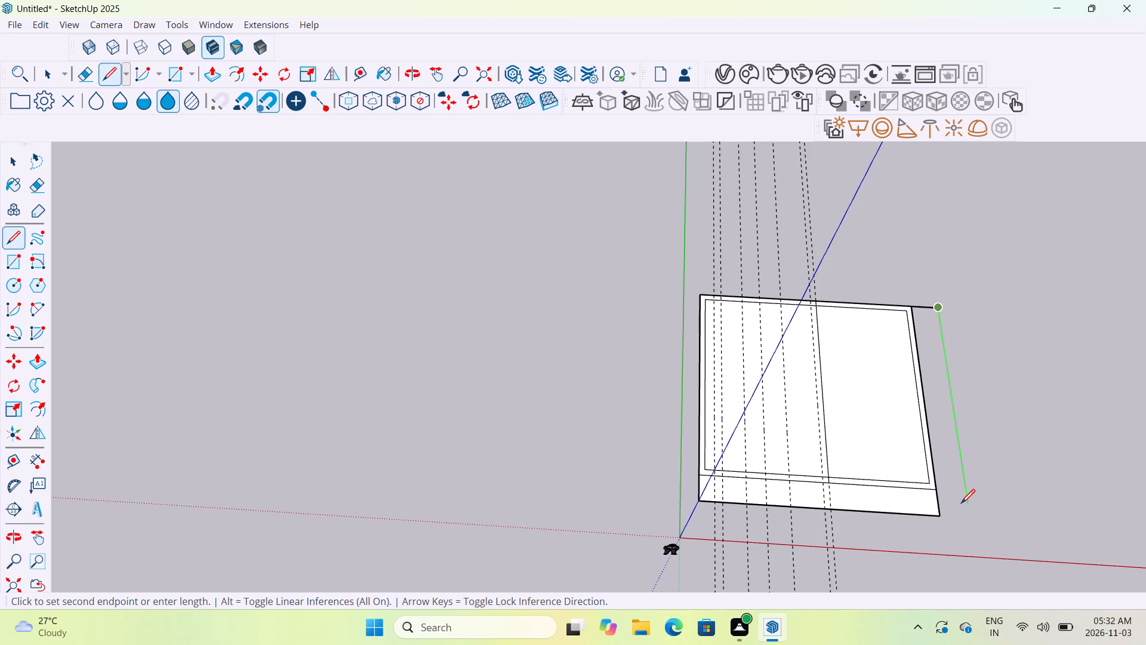
scroll(963, 509, "up", 11)
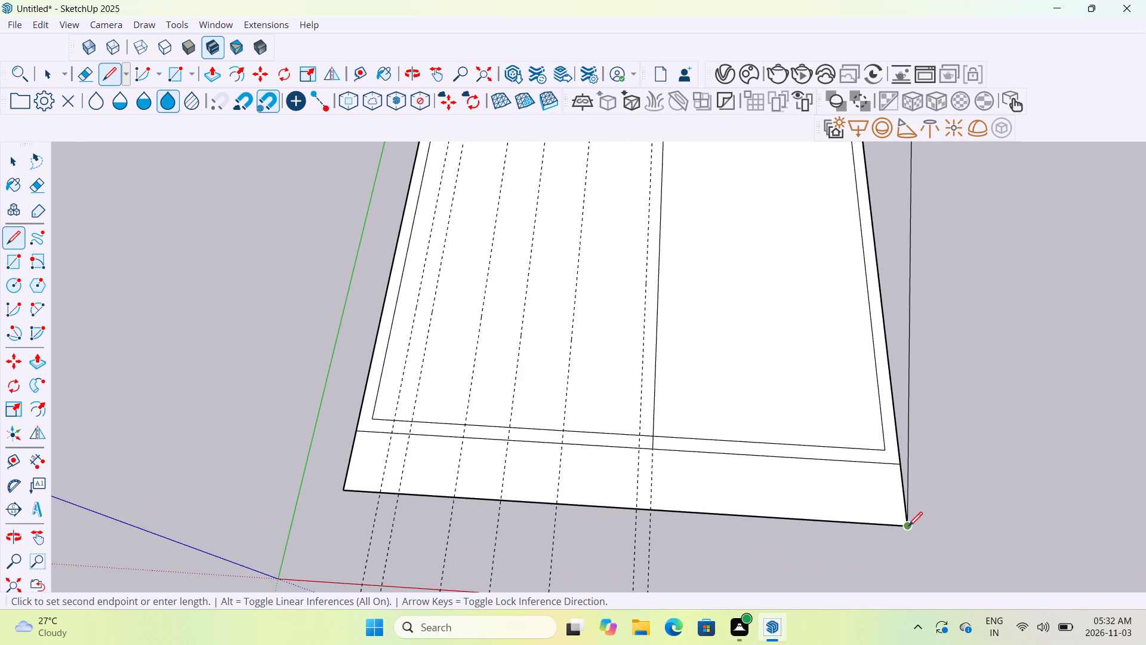
left_click(979, 532)
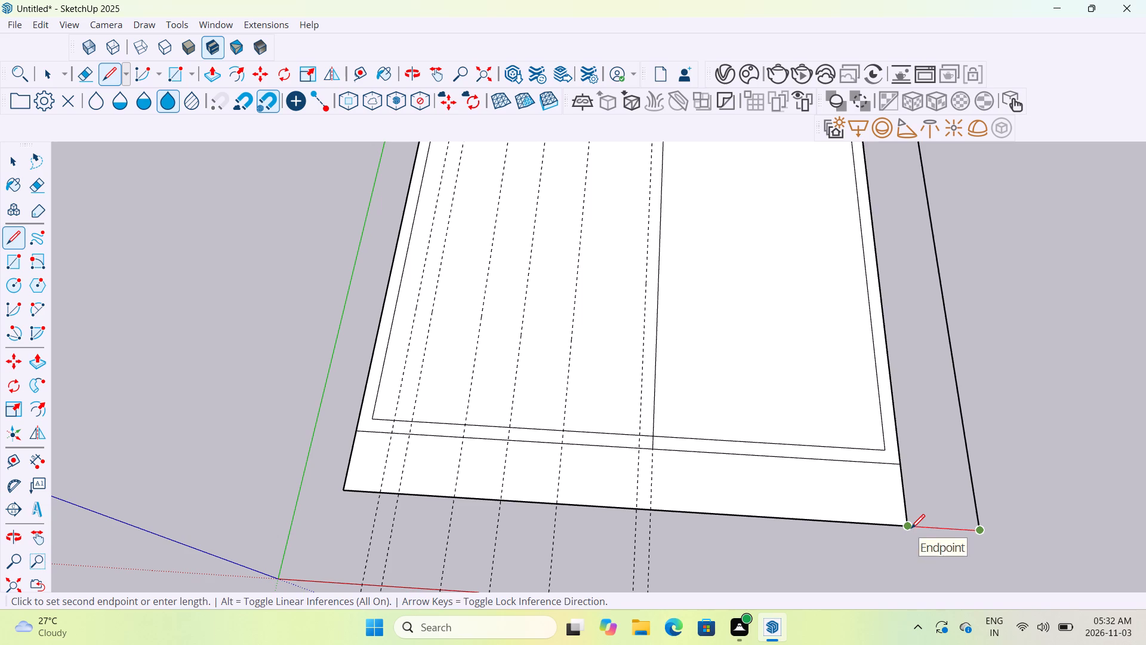
left_click(911, 530)
Extend the cross line near the red axis across the added strip to its outer edge.
scroll(917, 457, "down", 6)
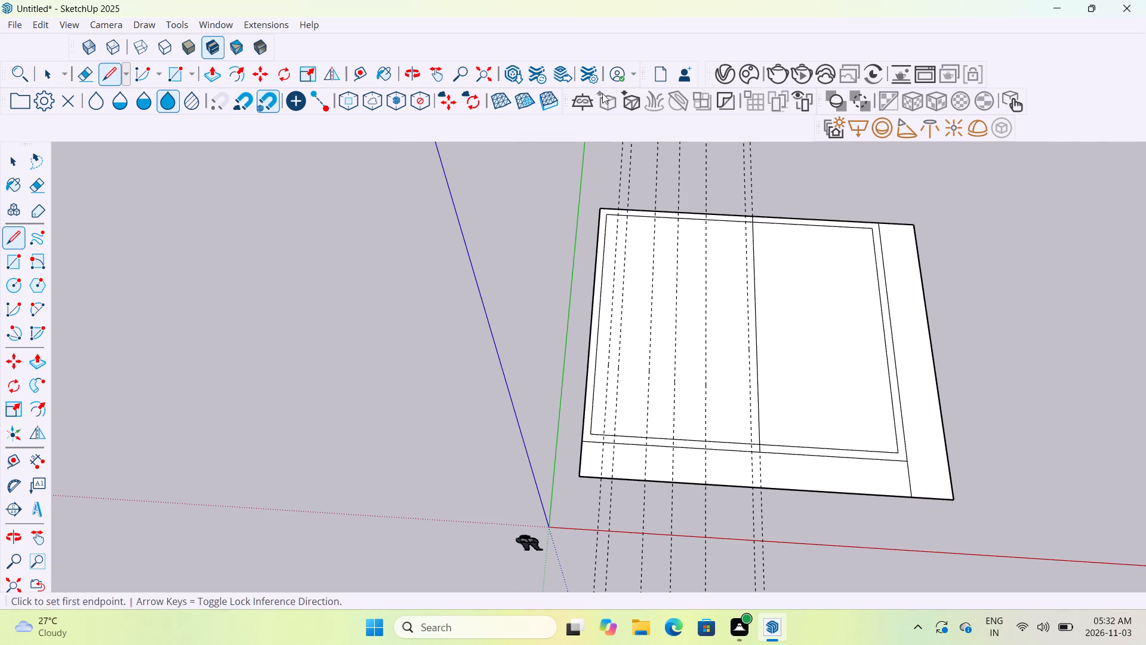
left_click(908, 462)
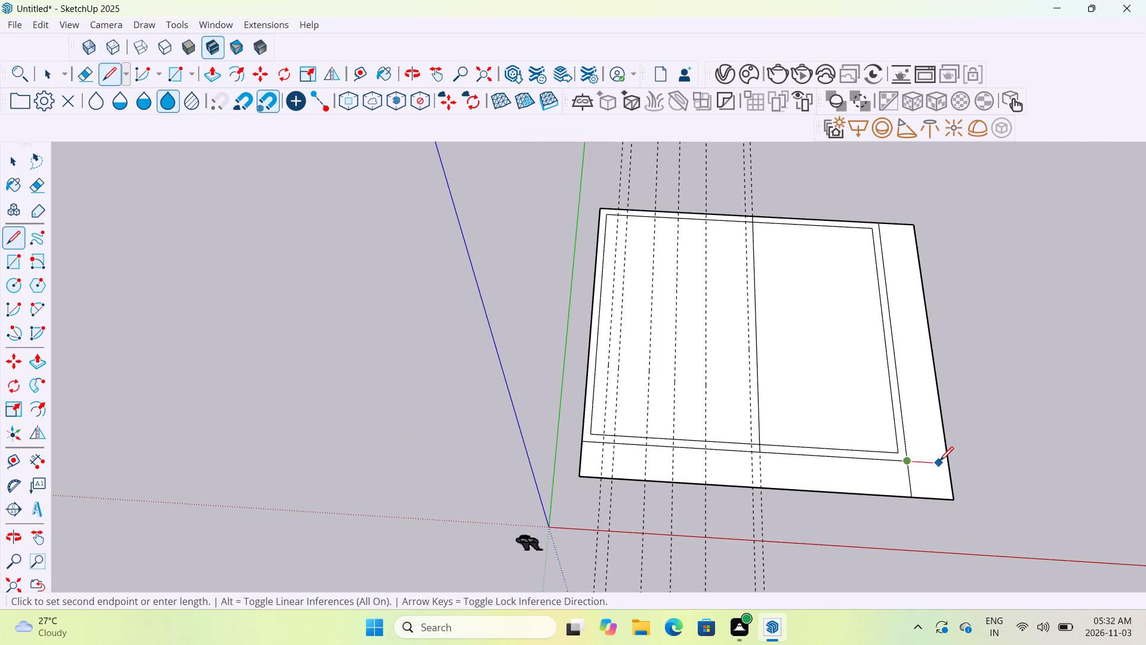
left_click(950, 463)
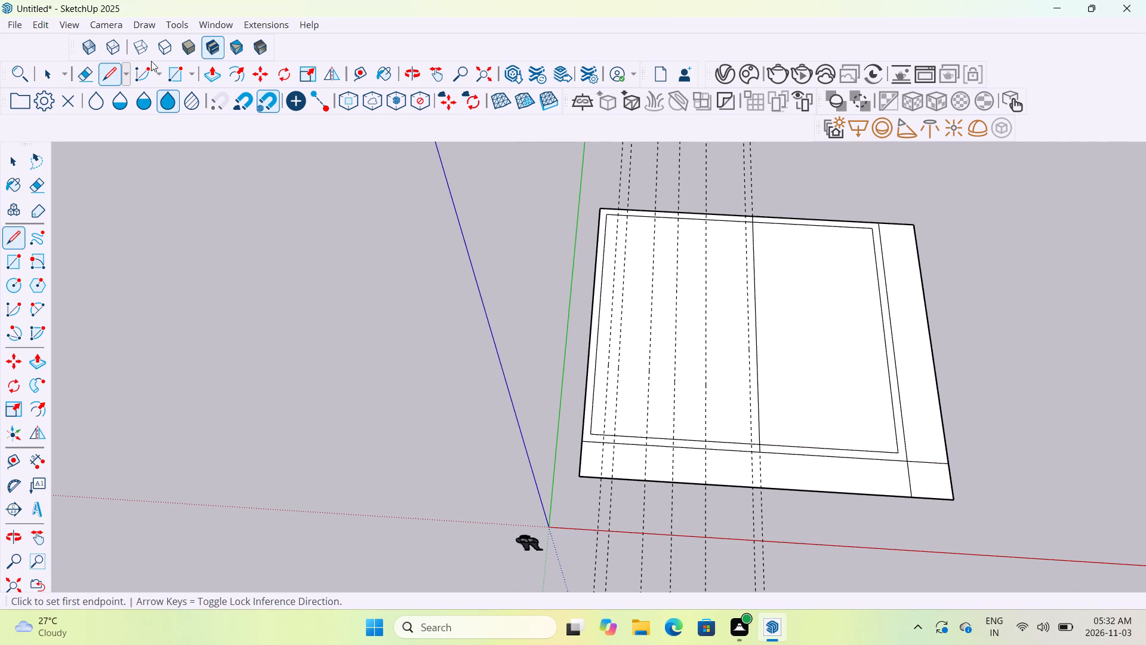
Erase the inset outline's edge and the former base edge alongside the added full-depth strip.
left_click(91, 79)
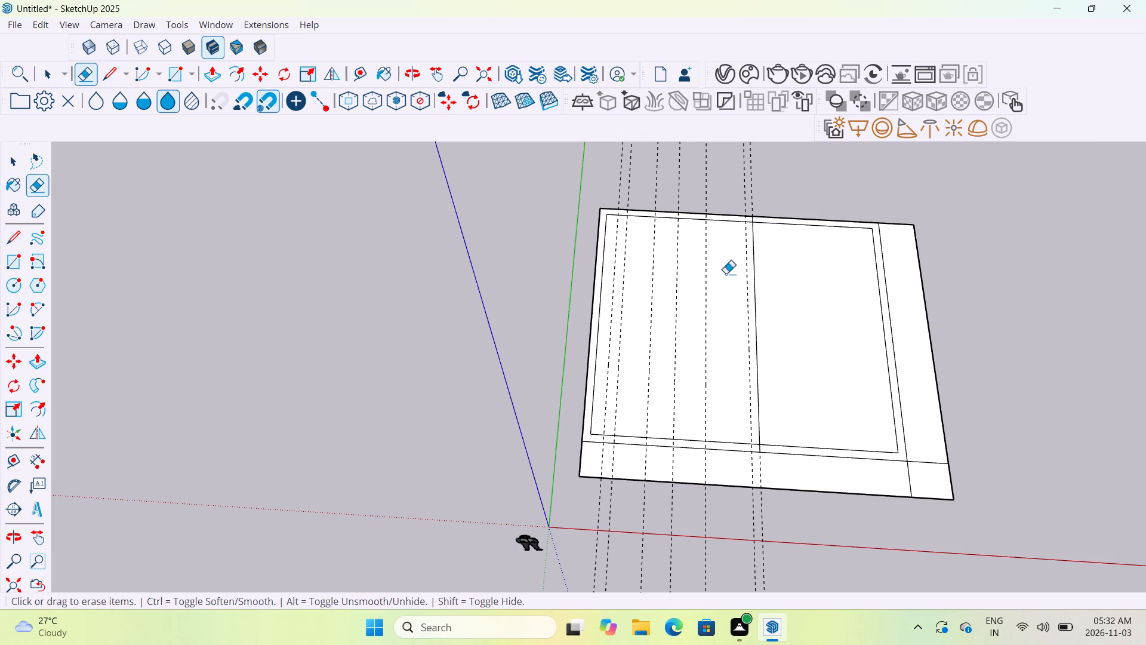
scroll(901, 318, "up", 5)
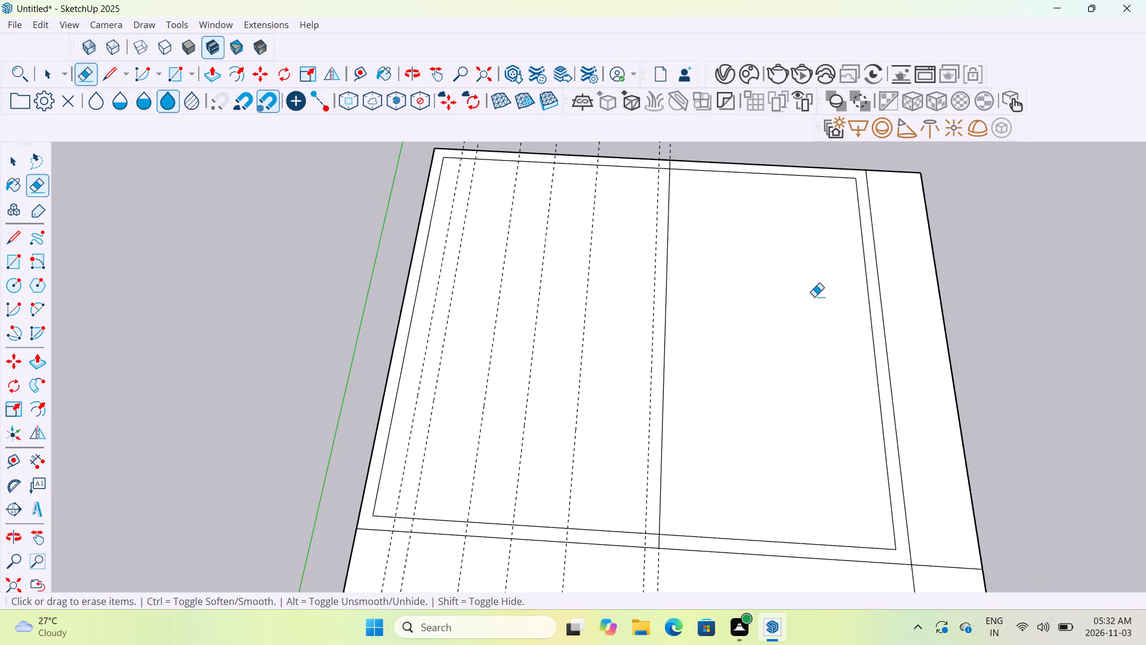
left_click_drag(814, 296, 892, 325)
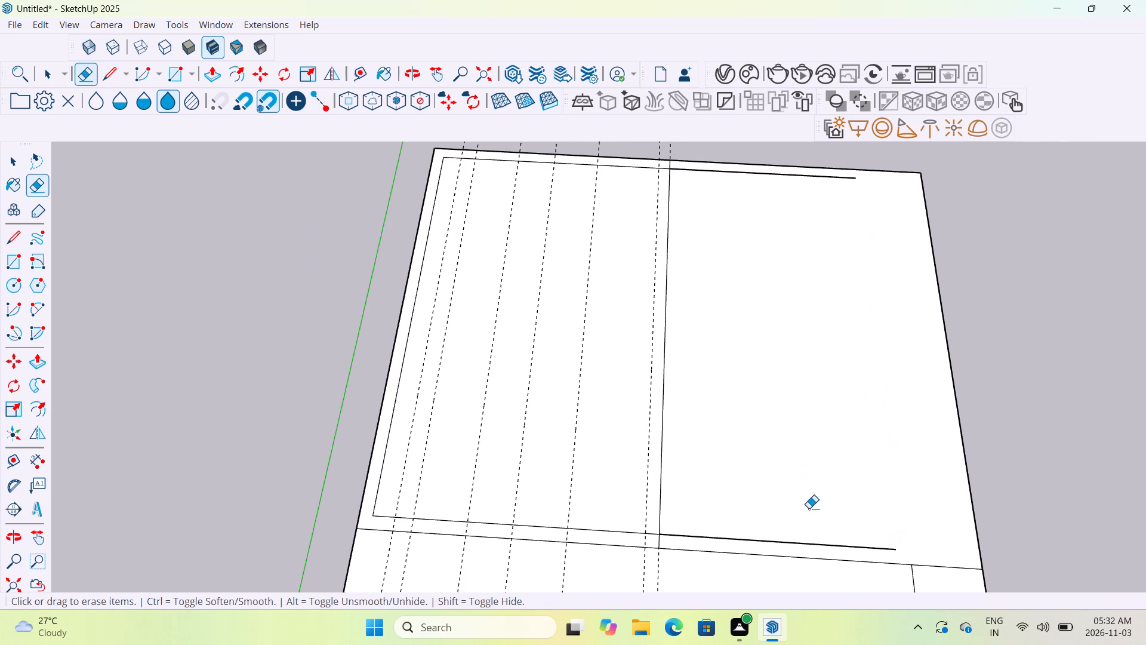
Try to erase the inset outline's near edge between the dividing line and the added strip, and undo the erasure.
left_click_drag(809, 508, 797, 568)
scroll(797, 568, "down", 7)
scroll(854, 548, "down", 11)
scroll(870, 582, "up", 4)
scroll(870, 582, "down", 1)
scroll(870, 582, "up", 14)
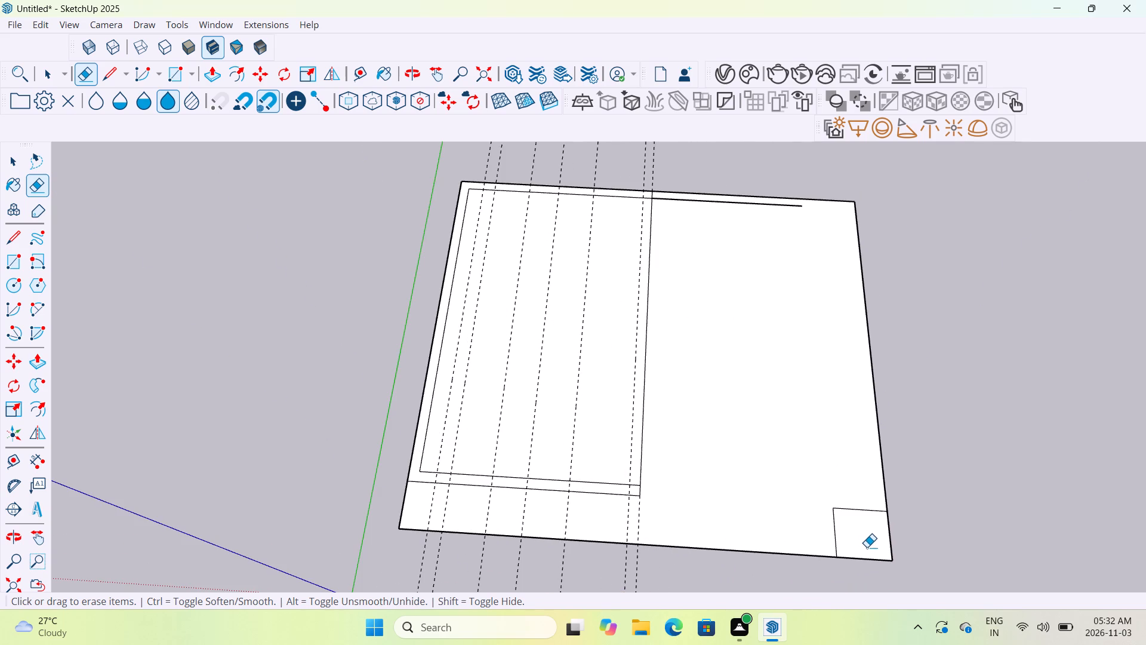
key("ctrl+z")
Erase the inset outline's near edge on both sides of the dividing line, keeping the cross line.
scroll(795, 493, "up", 7)
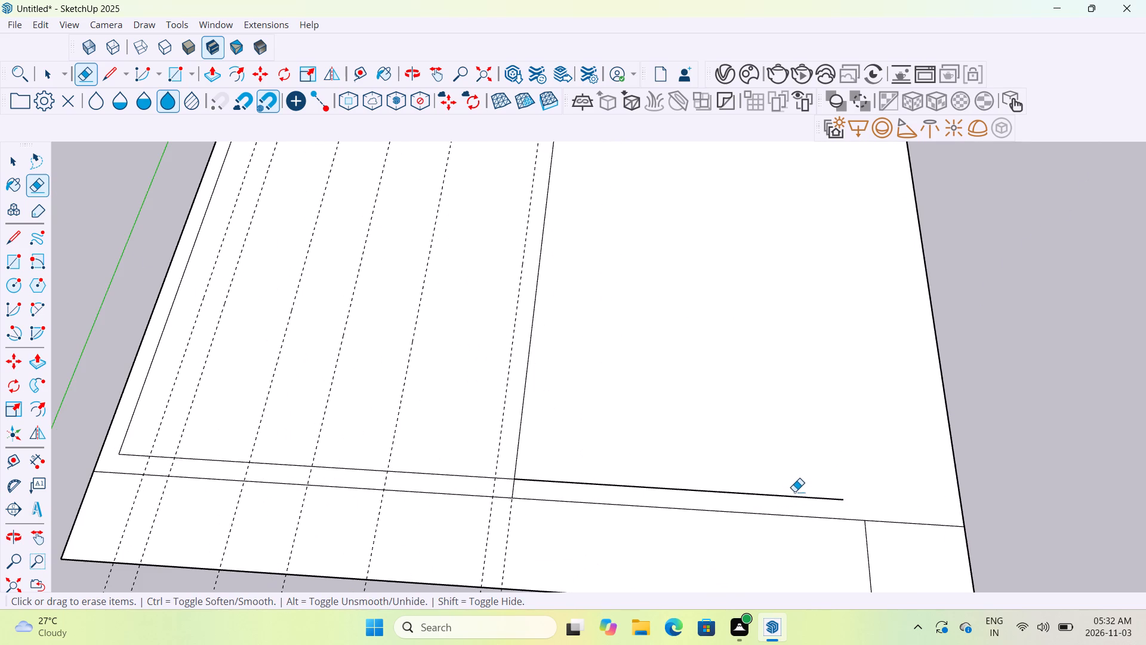
left_click_drag(794, 480, 772, 500)
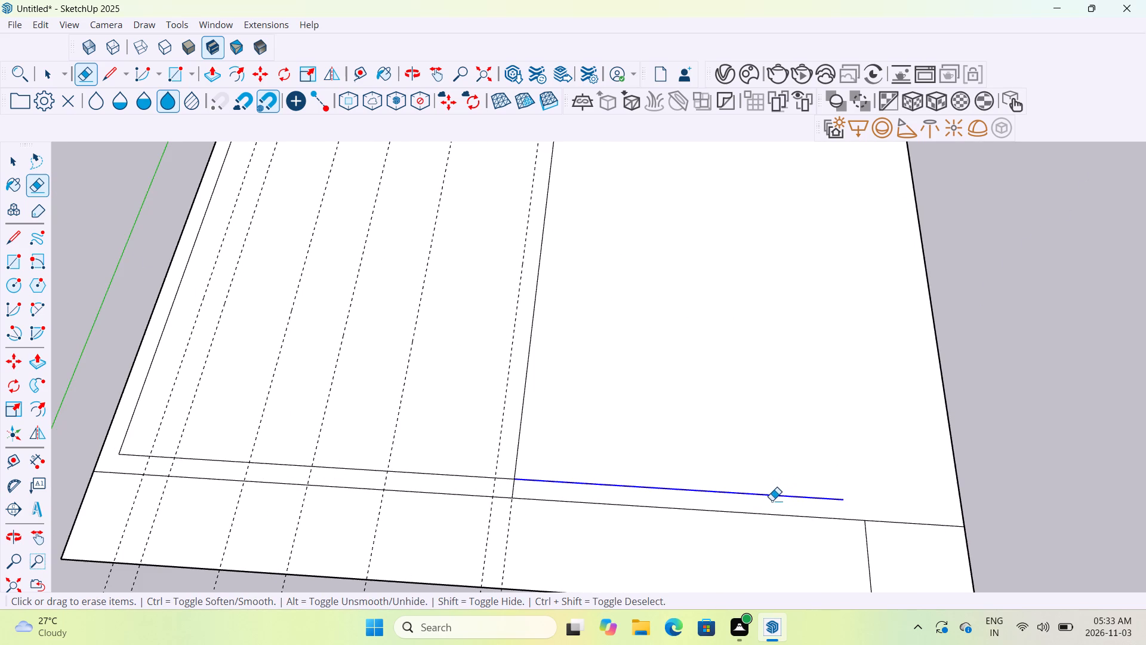
left_click_drag(772, 500, 769, 503)
left_click_drag(440, 427, 424, 482)
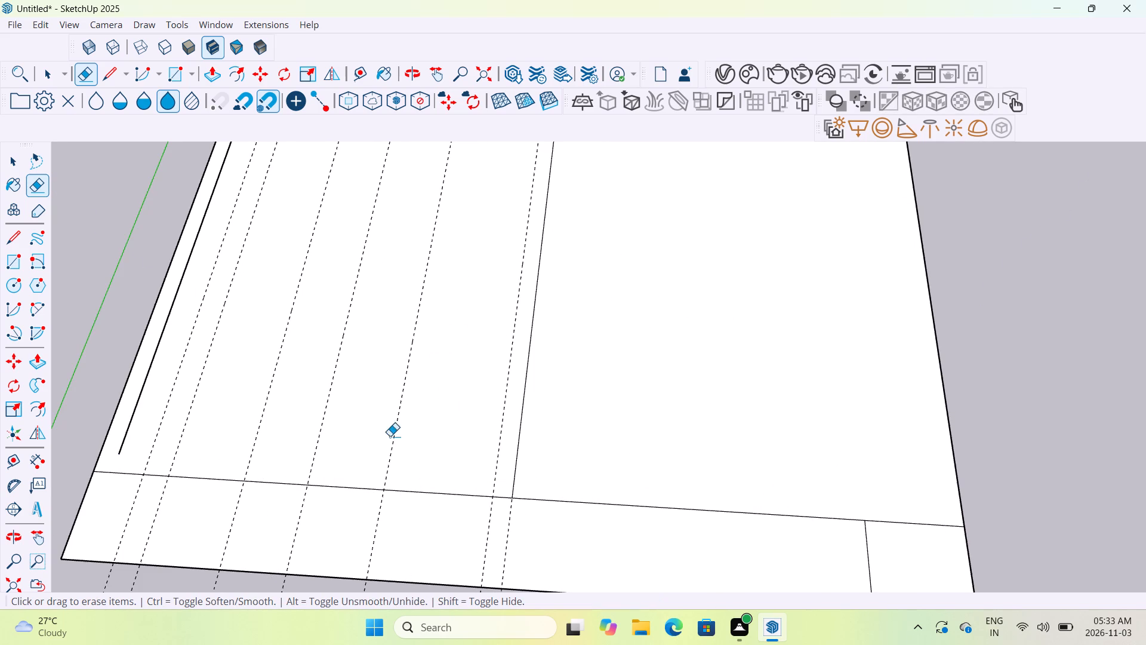
Erase the inset outline's edge that runs beside the green axis.
left_click_drag(153, 321, 161, 316)
left_click_drag(161, 316, 164, 315)
scroll(166, 314, "down", 6)
scroll(166, 314, "up", 8)
scroll(166, 314, "down", 1)
scroll(166, 314, "up", 7)
scroll(166, 315, "down", 1)
scroll(166, 315, "up", 2)
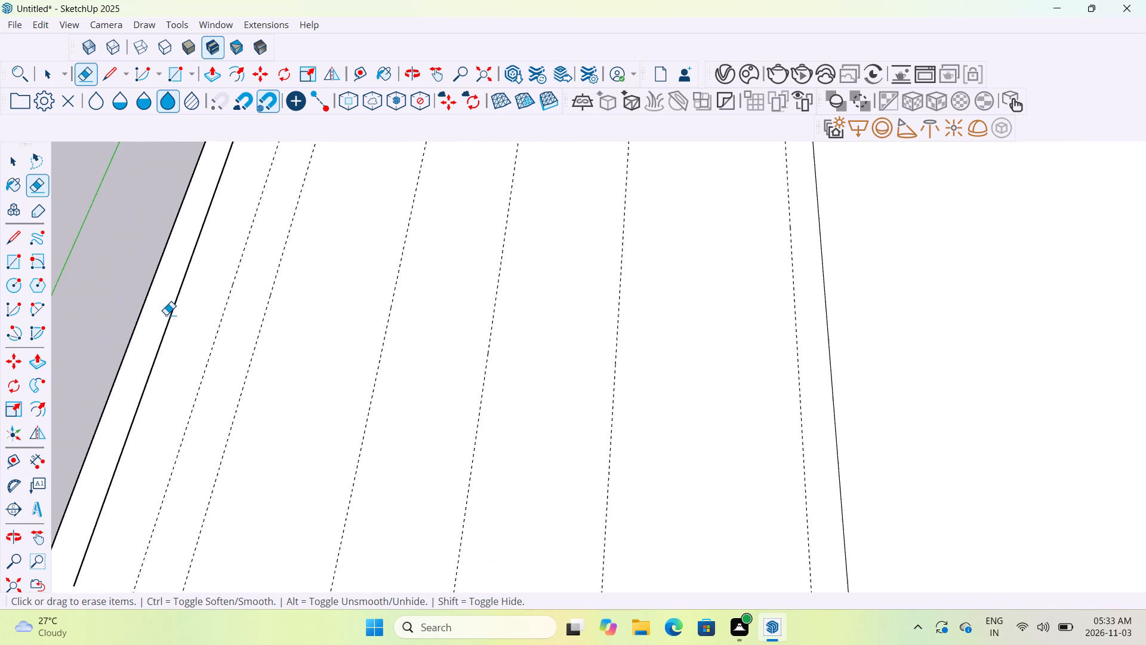
left_click_drag(156, 315, 156, 353)
Erase the inset outline's far edge on both sides of the dividing line.
scroll(156, 354, "down", 13)
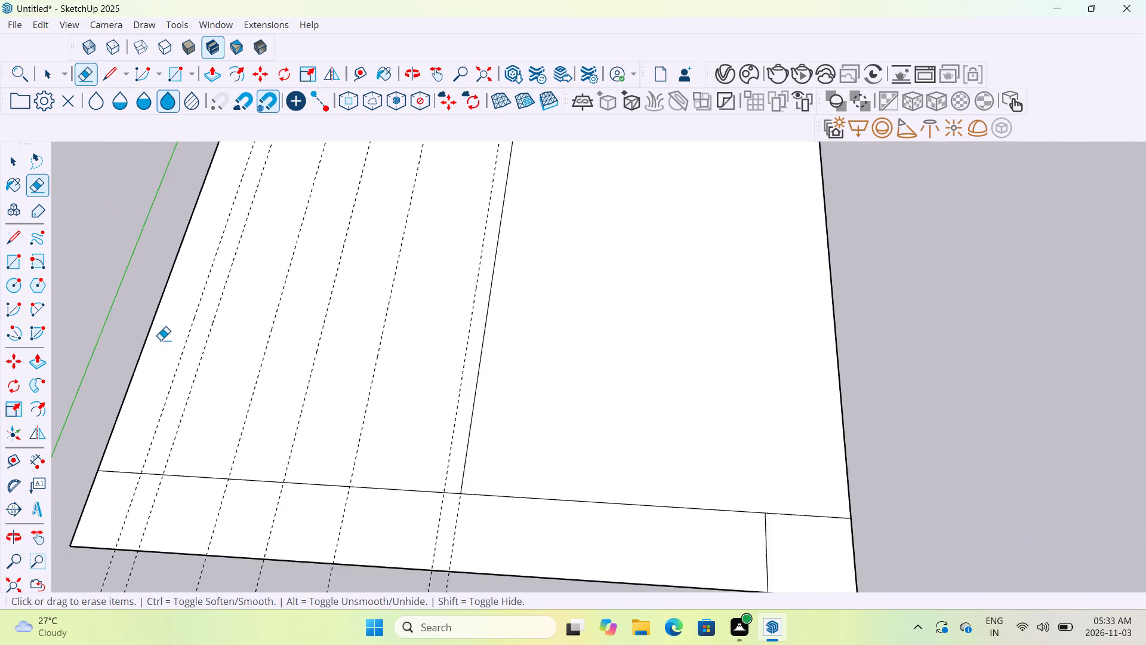
scroll(161, 340, "down", 4)
scroll(161, 339, "up", 1)
scroll(161, 339, "down", 10)
scroll(225, 232, "up", 19)
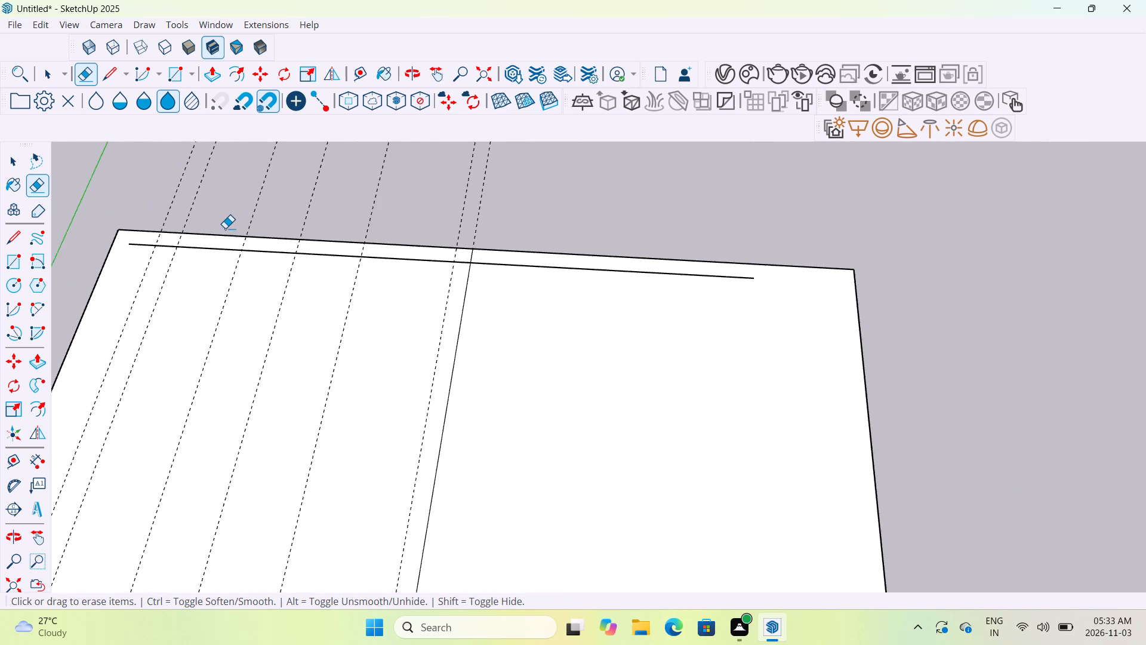
scroll(225, 228, "up", 6)
left_click_drag(202, 250, 195, 293)
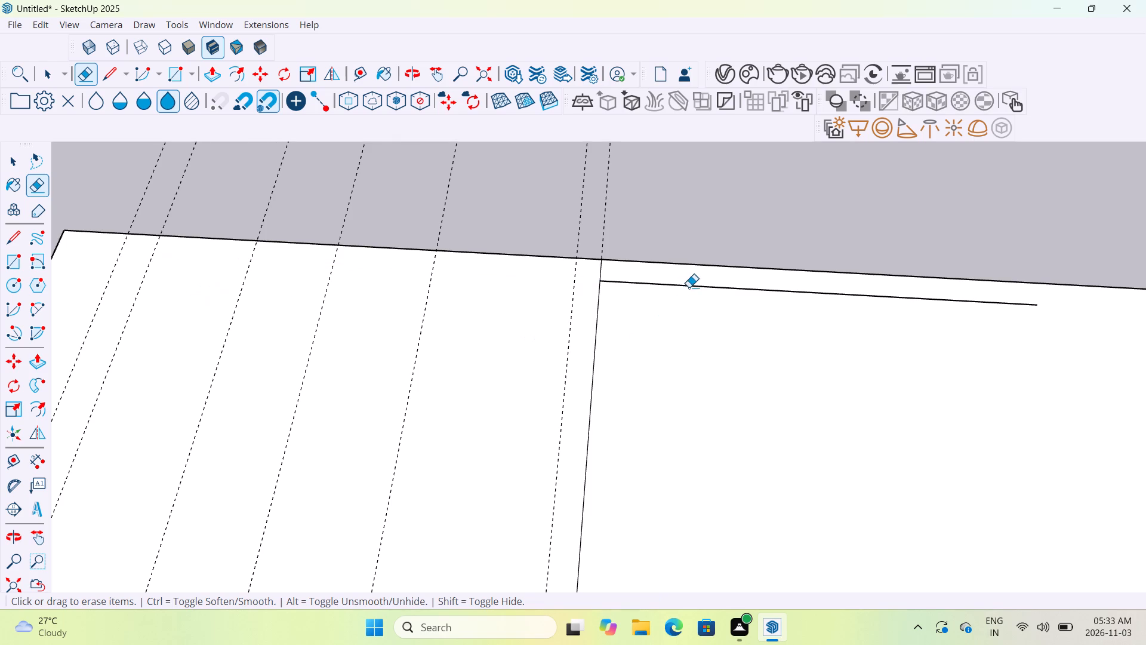
left_click_drag(692, 279, 693, 316)
Erase the guide running just beside the dividing line on its green-axis side.
scroll(693, 316, "down", 13)
scroll(693, 316, "up", 1)
scroll(693, 316, "down", 12)
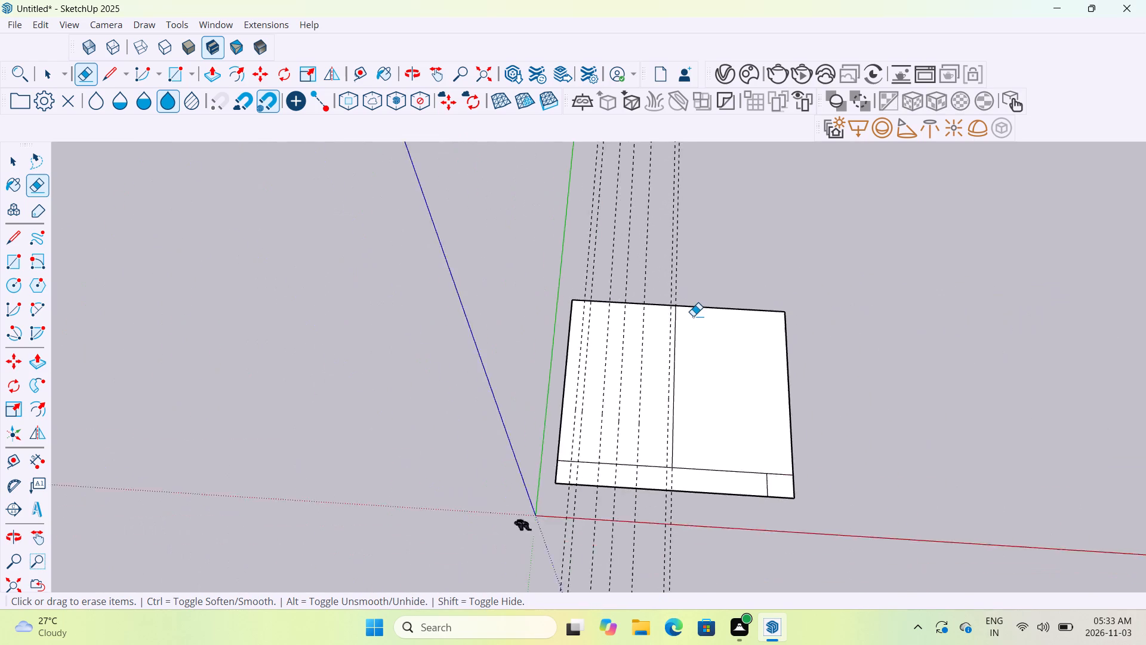
scroll(693, 316, "down", 3)
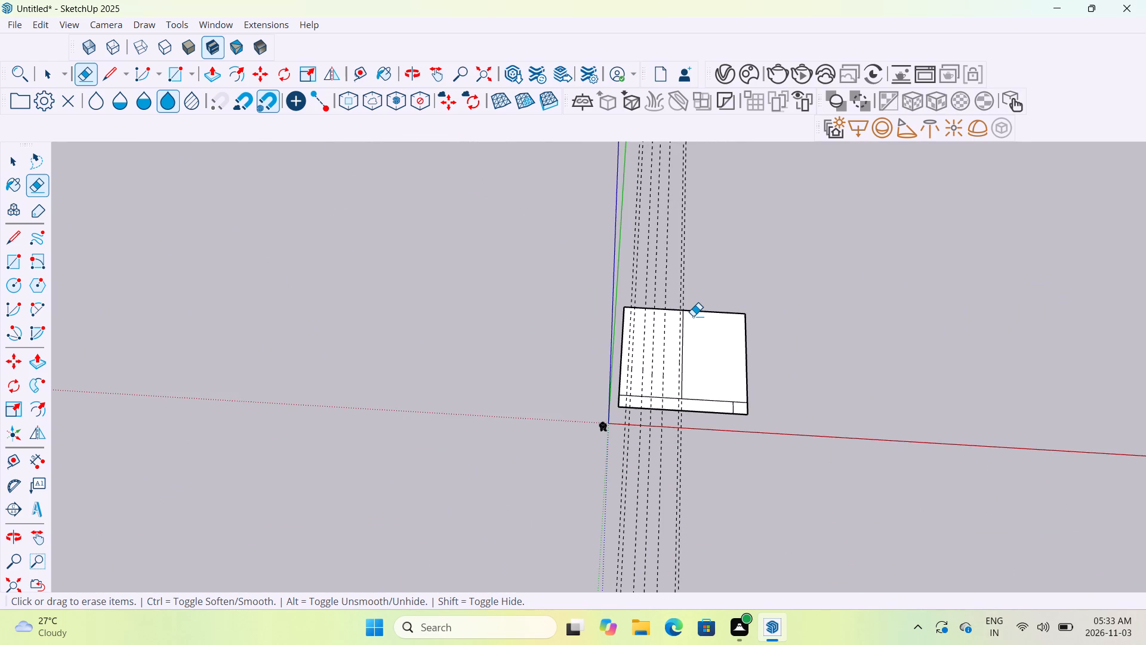
middle_click_drag(715, 449, 722, 392)
scroll(667, 405, "up", 14)
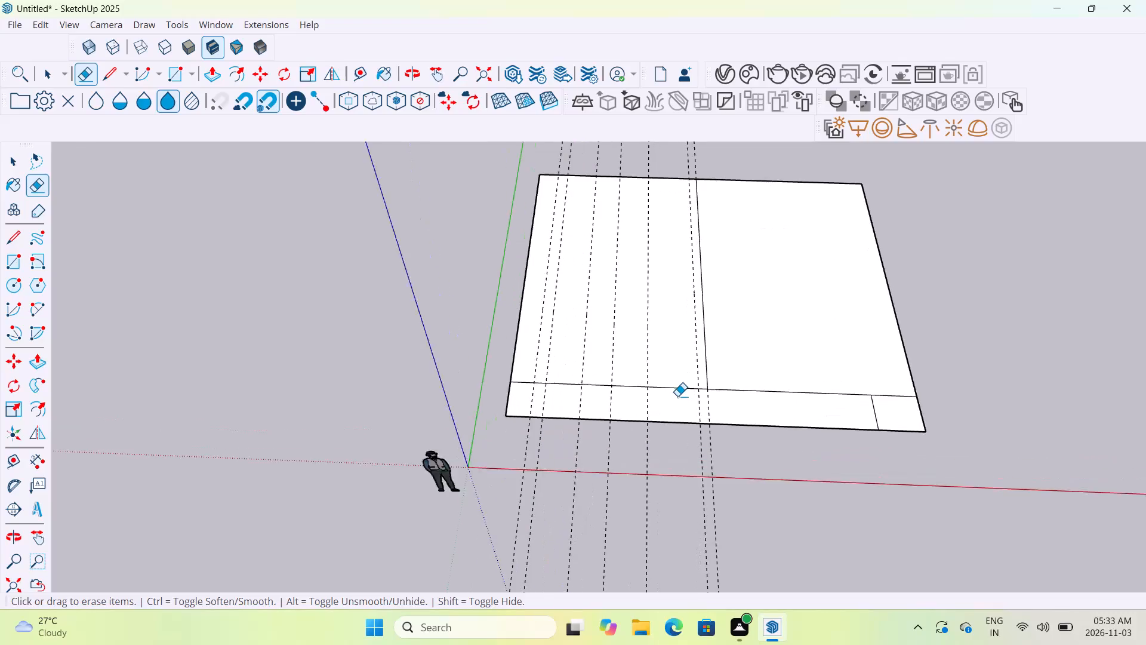
scroll(677, 396, "up", 7)
left_click_drag(690, 407, 714, 408)
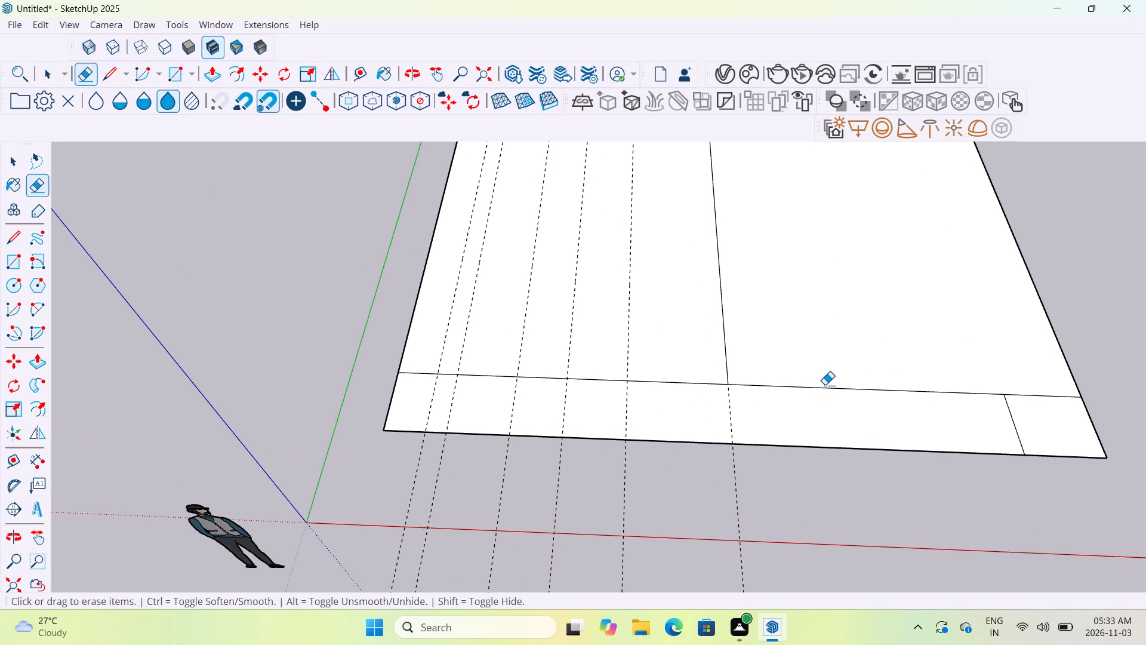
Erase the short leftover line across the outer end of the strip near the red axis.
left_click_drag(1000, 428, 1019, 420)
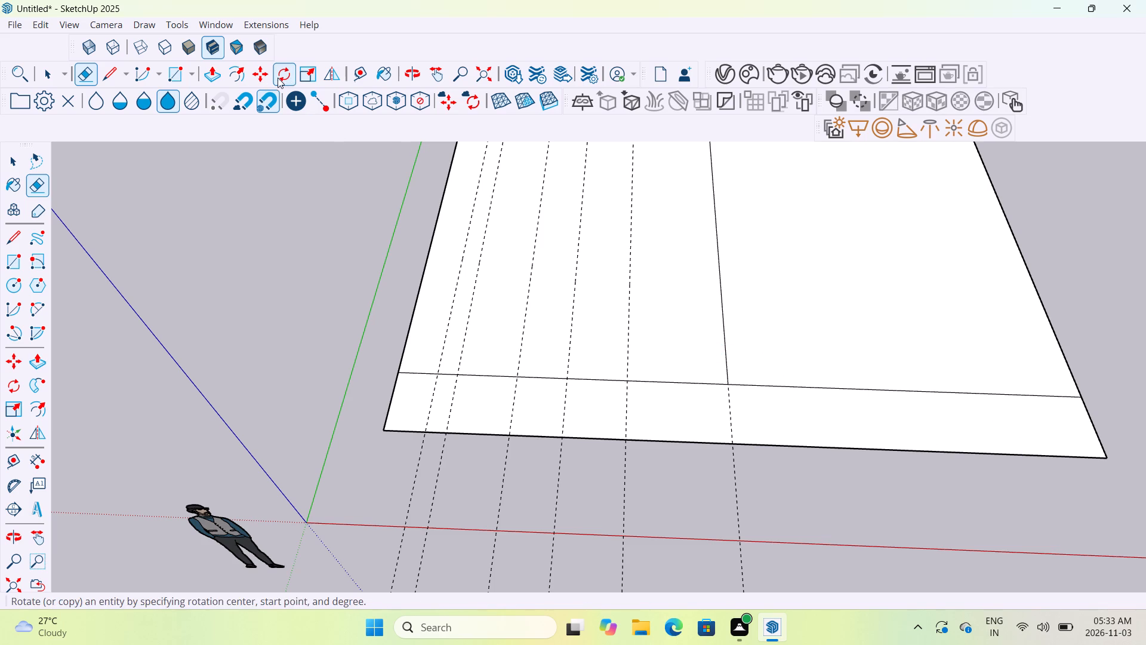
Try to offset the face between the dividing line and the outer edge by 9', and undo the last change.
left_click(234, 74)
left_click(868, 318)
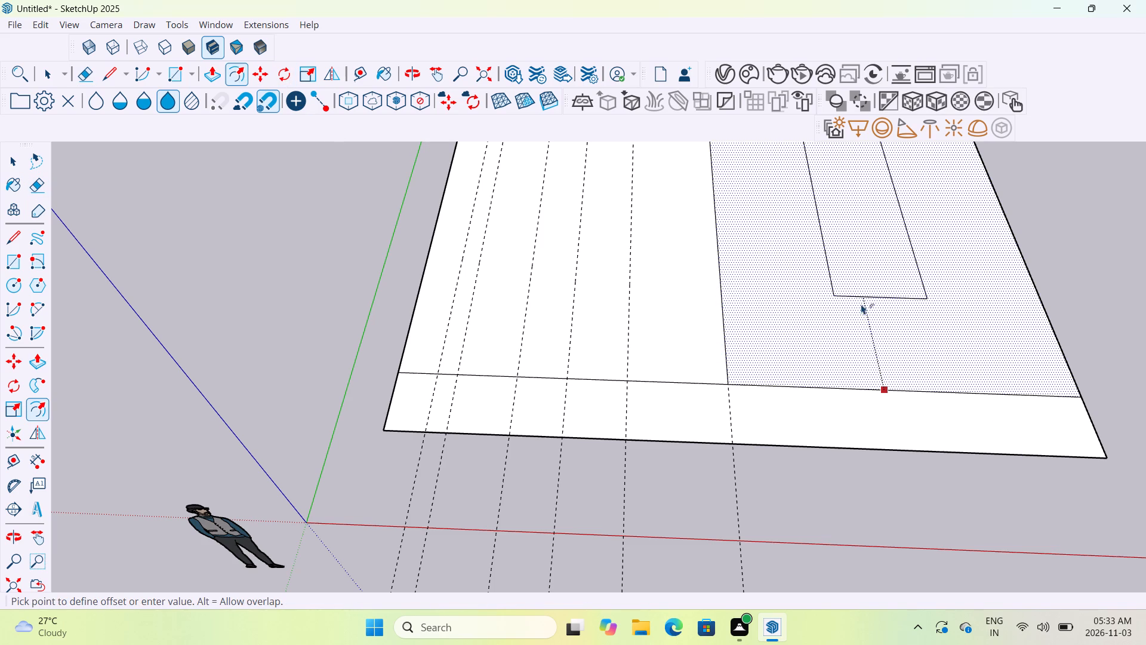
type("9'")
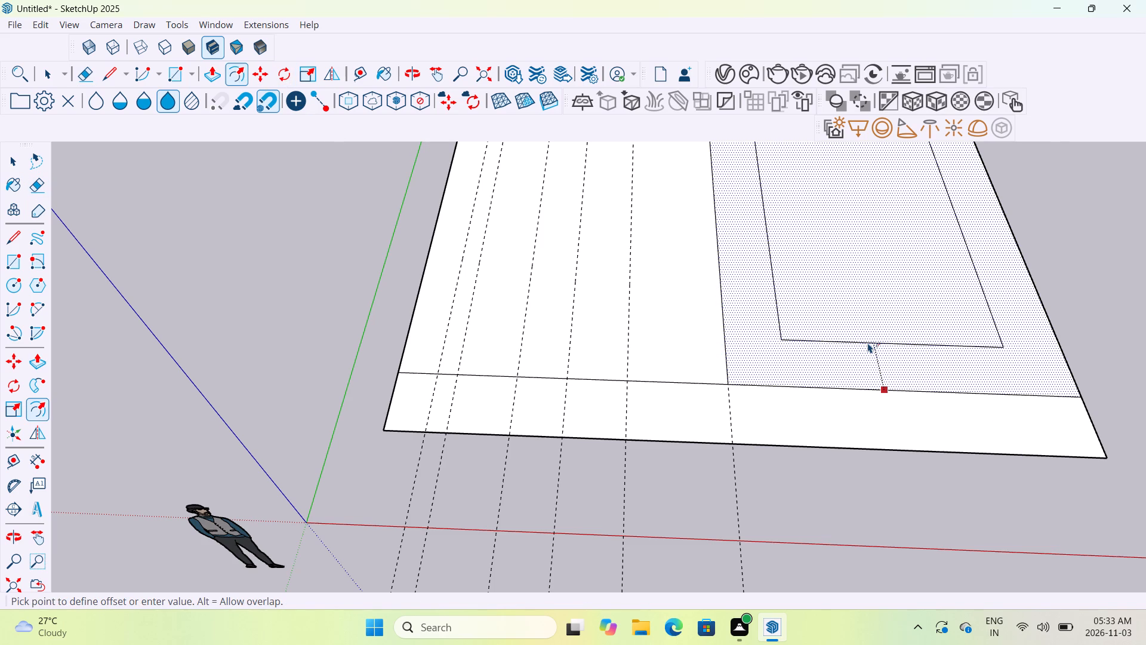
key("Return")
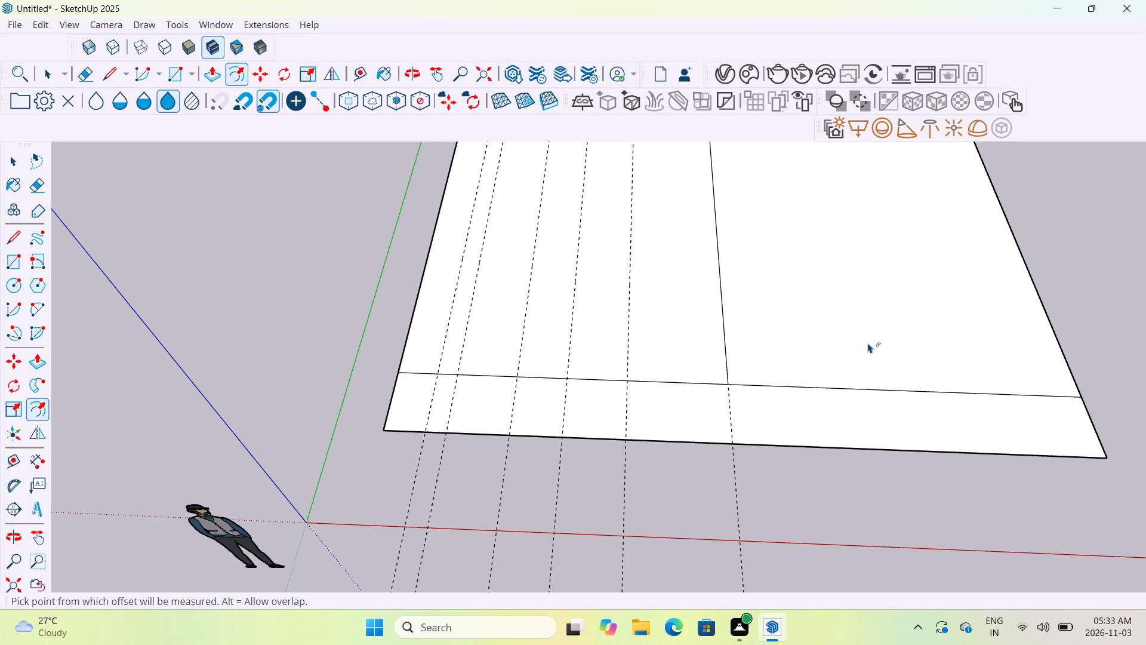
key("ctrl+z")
Erase the short leftover line across the outer end of the strip near the red axis.
scroll(868, 343, "down", 9)
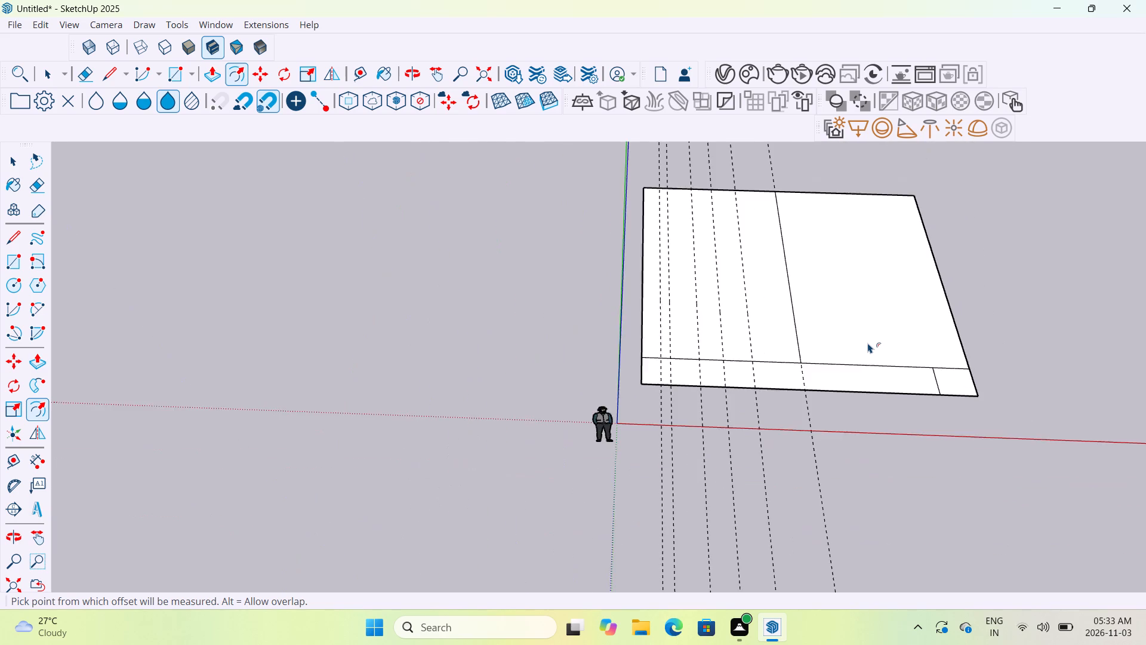
scroll(868, 343, "down", 7)
scroll(932, 377, "up", 15)
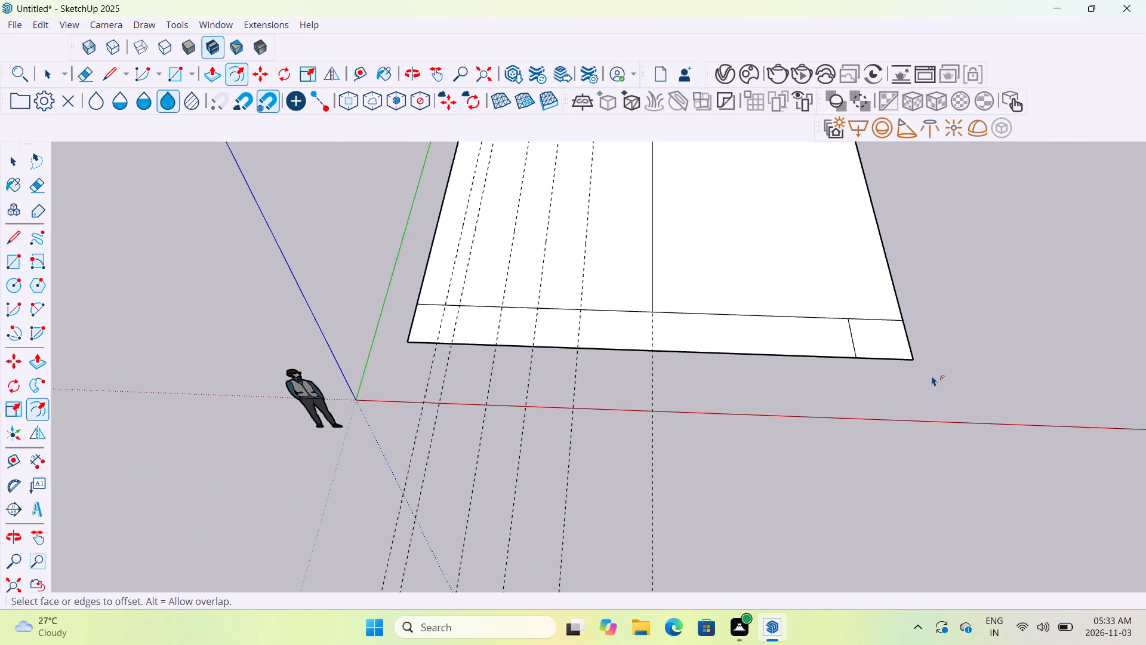
scroll(932, 376, "up", 11)
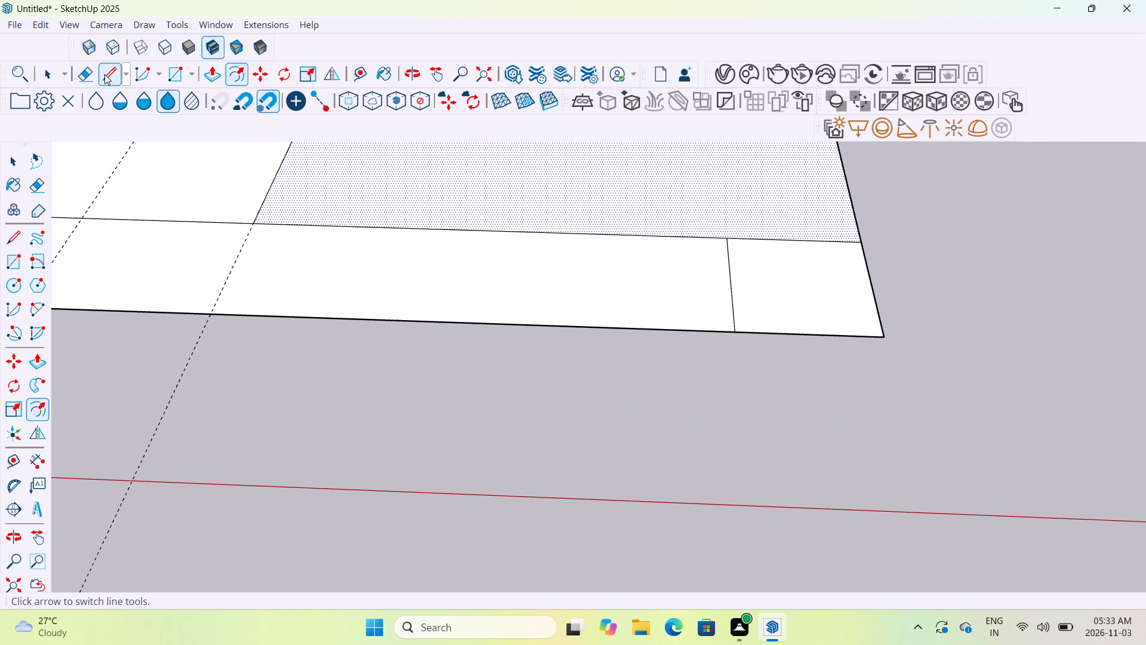
left_click(91, 75)
left_click_drag(703, 272, 767, 279)
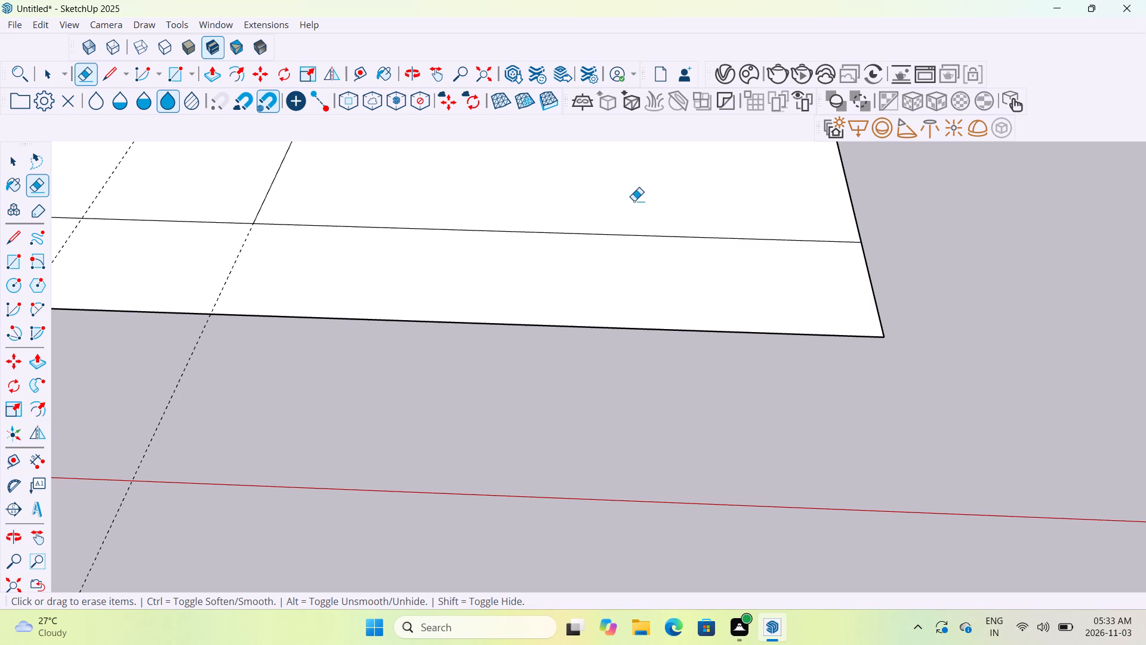
Offset the boundary of the face between the dividing line and the outer edge inward by 9".
left_click(236, 68)
left_click(401, 184)
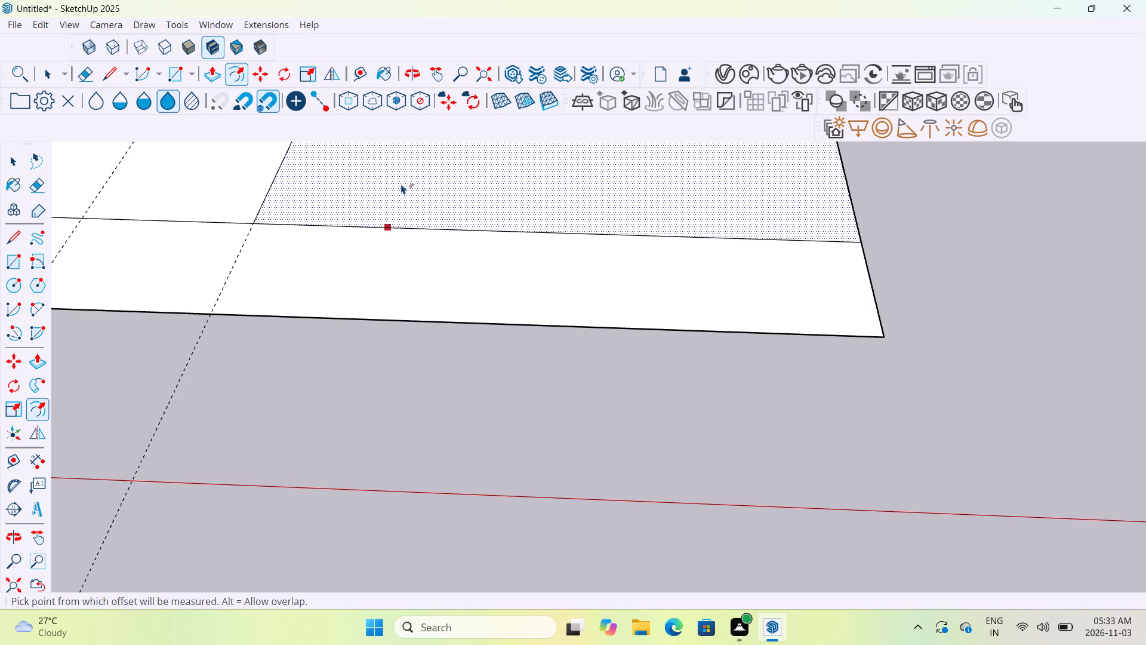
key("9")
key("shift+quotedbl")
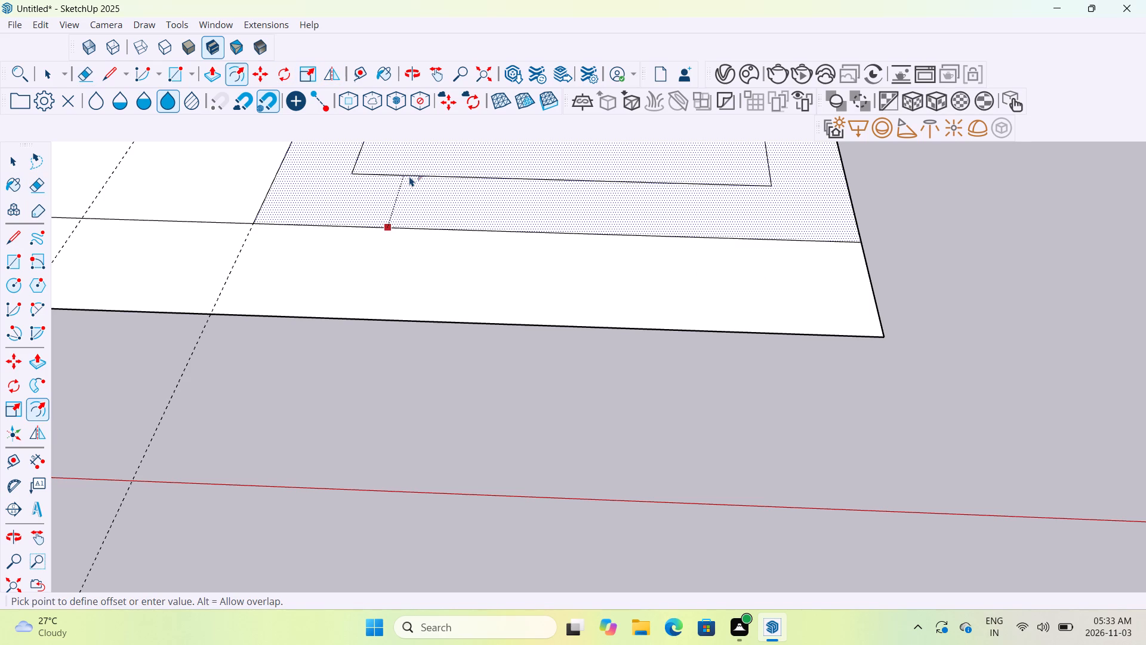
key("Return")
Push/Pull the large face between the green axis side and the dividing line up 10'.
scroll(409, 176, "down", 13)
scroll(414, 176, "up", 1)
scroll(414, 176, "down", 1)
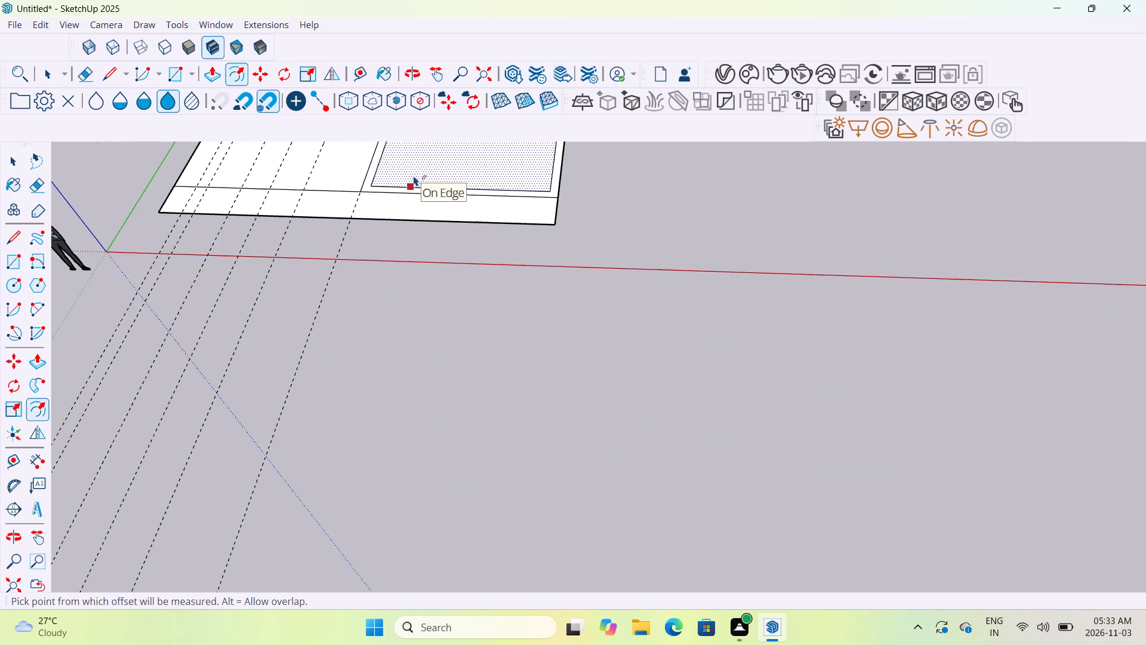
middle_click_drag(412, 204, 428, 278)
scroll(428, 278, "down", 8)
scroll(357, 198, "up", 5)
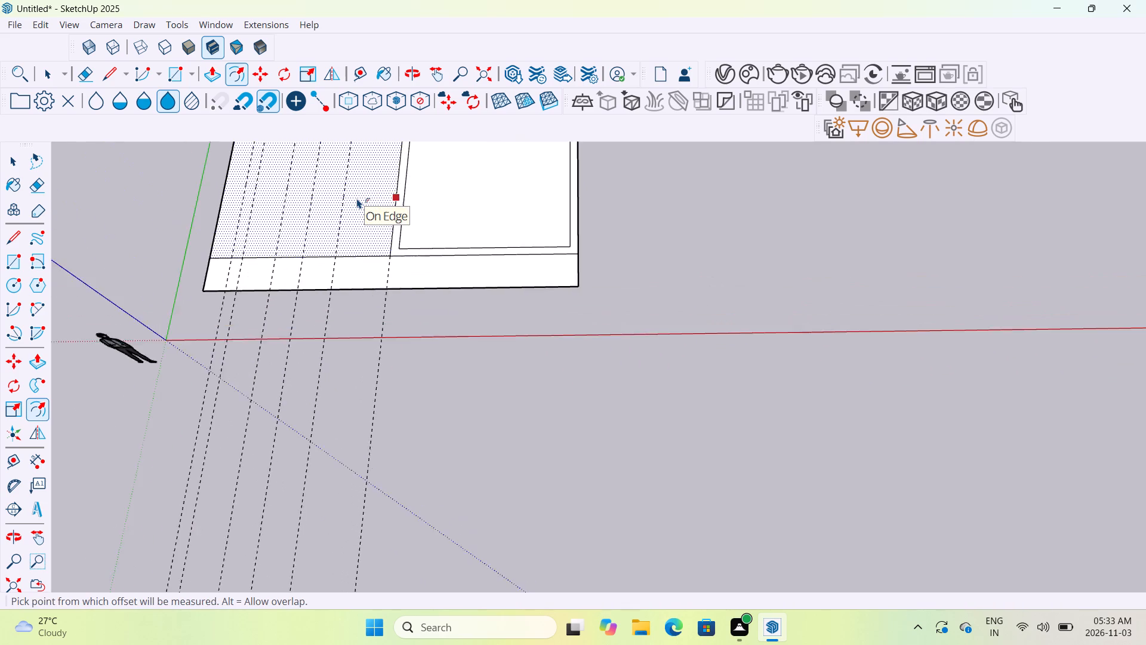
scroll(357, 198, "up", 4)
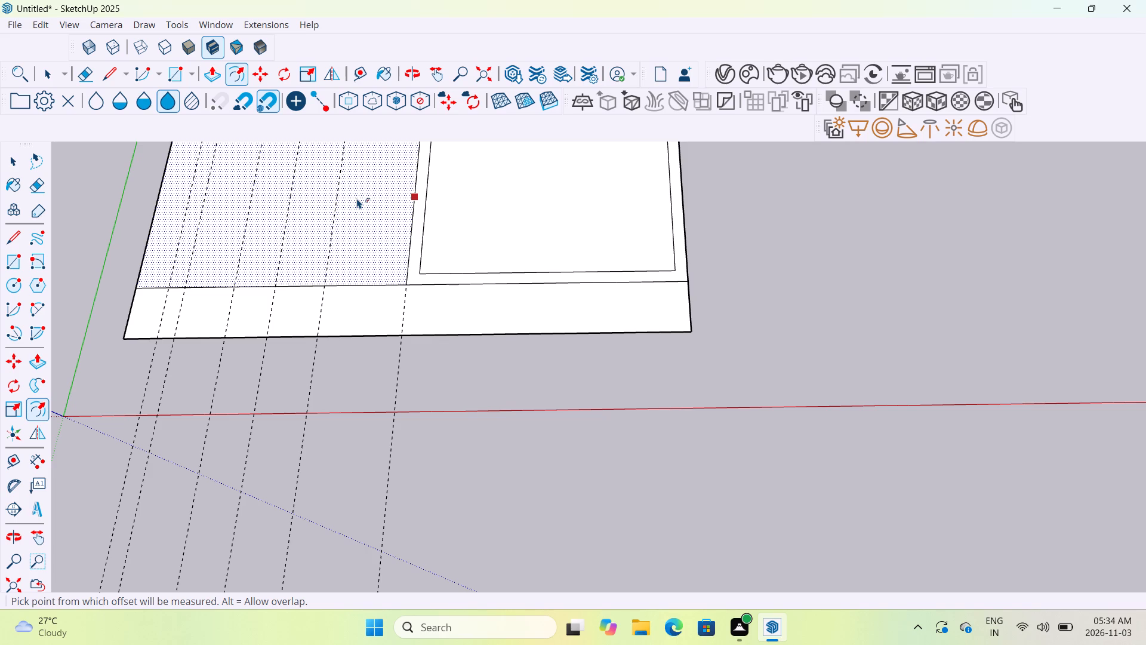
left_click(211, 73)
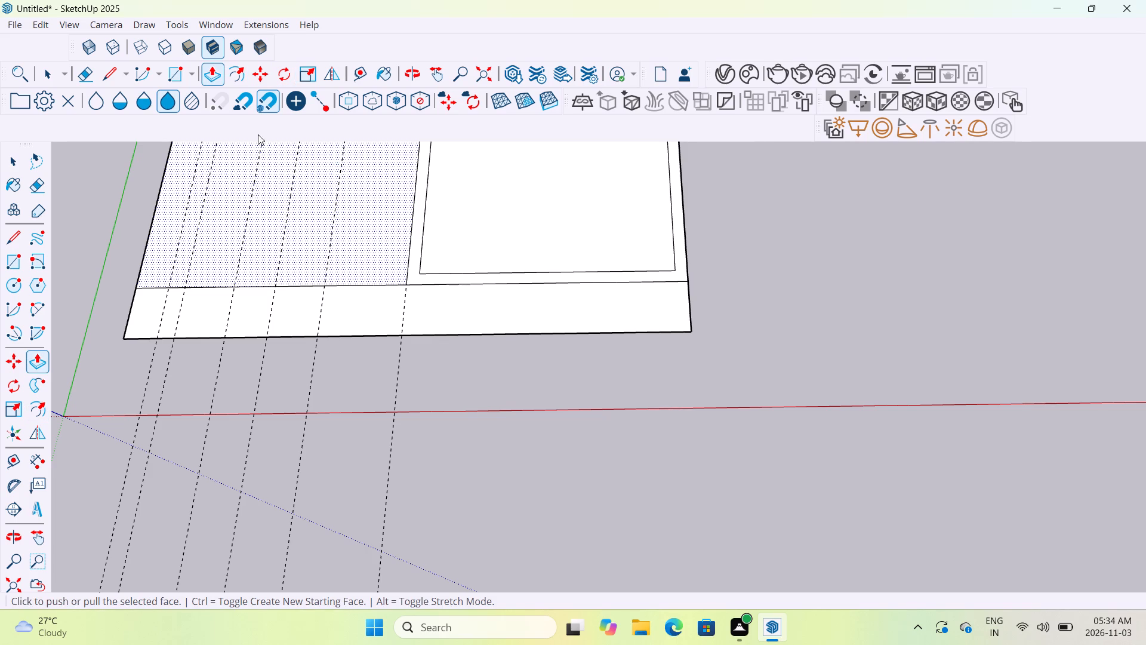
scroll(394, 272, "down", 3)
scroll(395, 272, "up", 3)
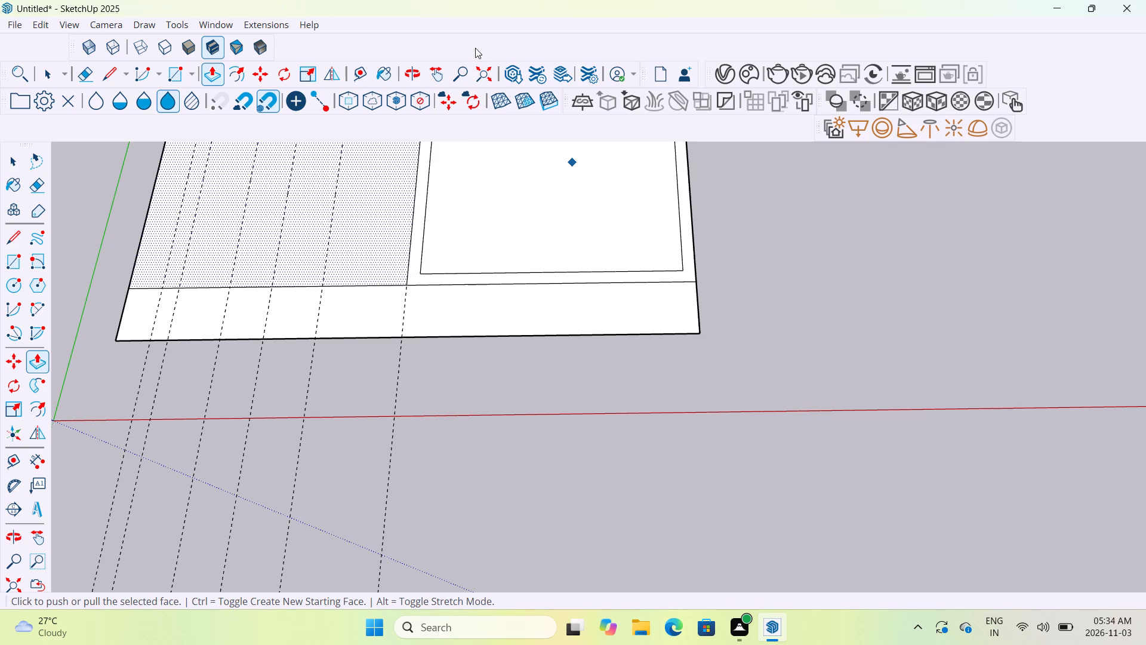
left_click(488, 217)
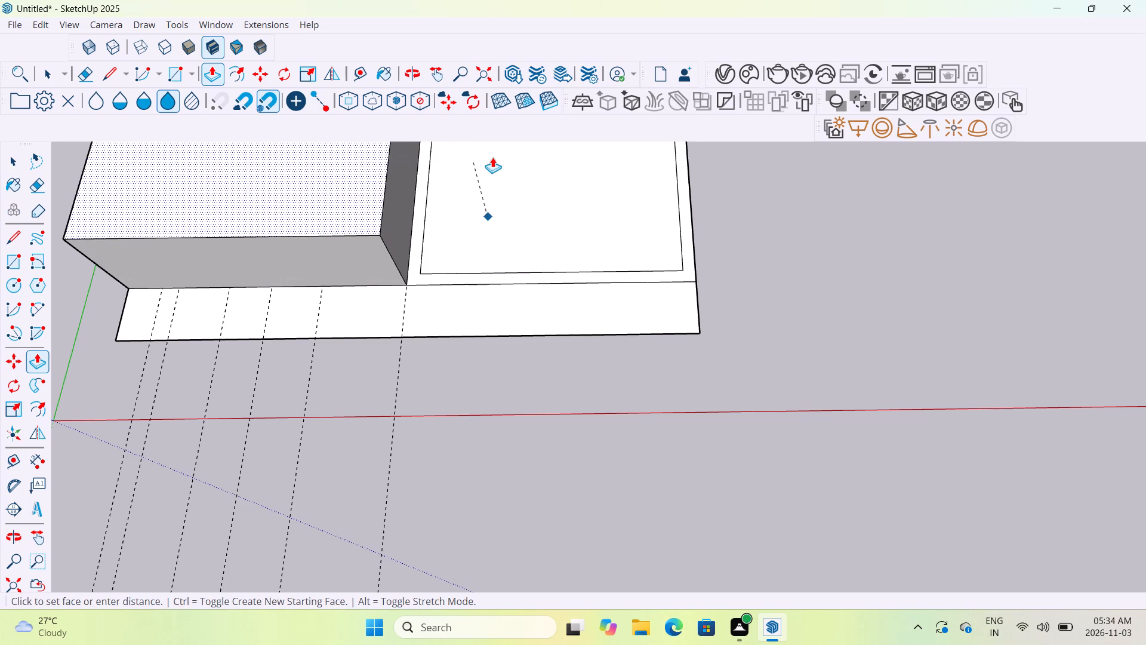
type("10'")
key("Return")
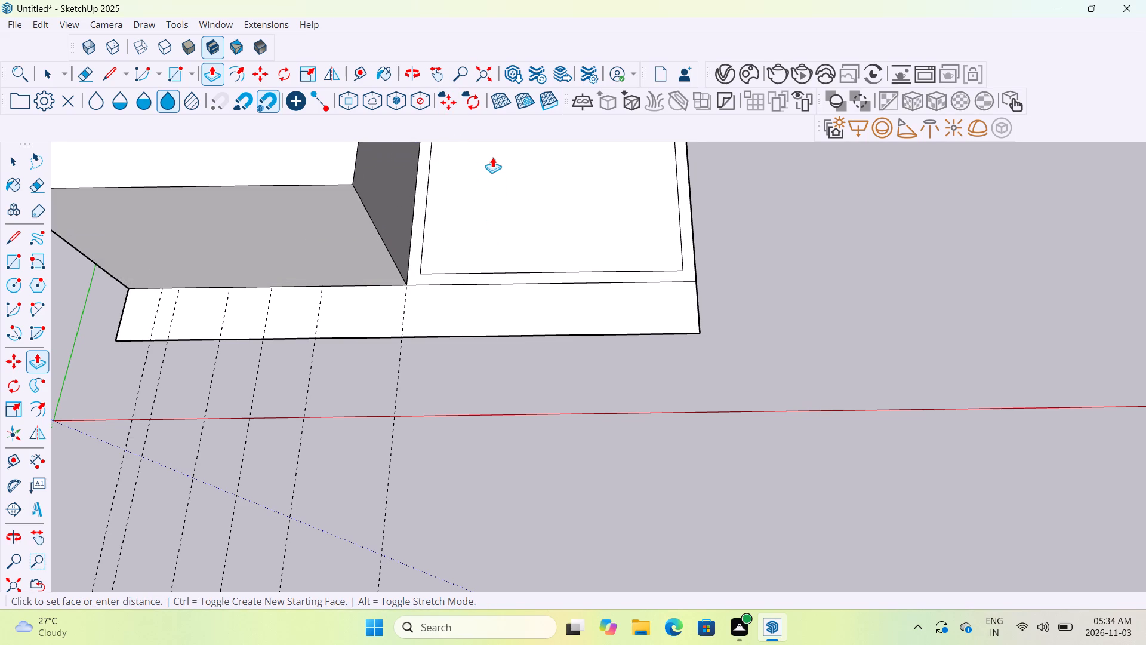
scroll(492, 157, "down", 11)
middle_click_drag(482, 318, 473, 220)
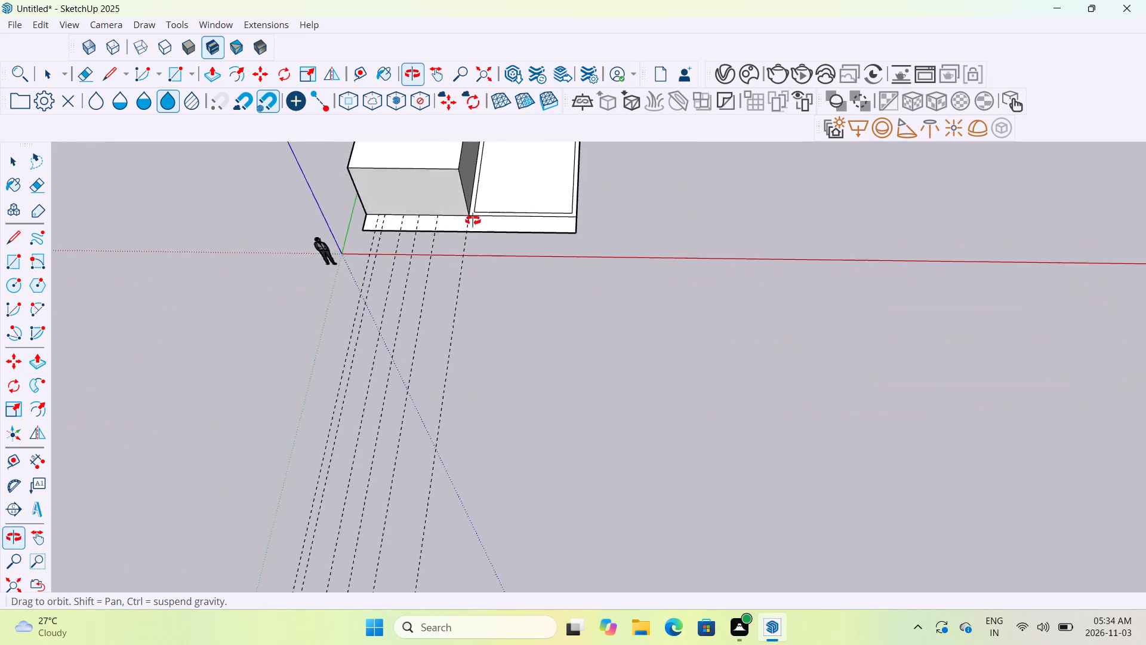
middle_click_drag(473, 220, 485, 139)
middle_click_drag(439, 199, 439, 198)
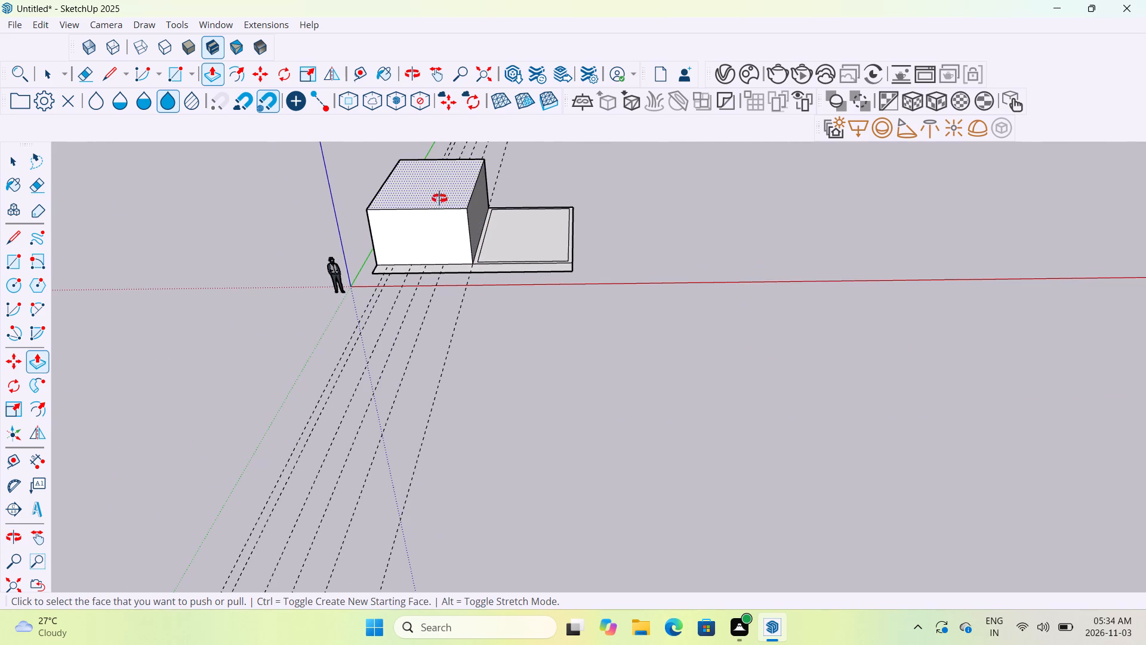
Undo the last 10' Push/Pull of the large face.
middle_click_drag(439, 198, 451, 190)
scroll(451, 190, "up", 10)
key("ctrl+z")
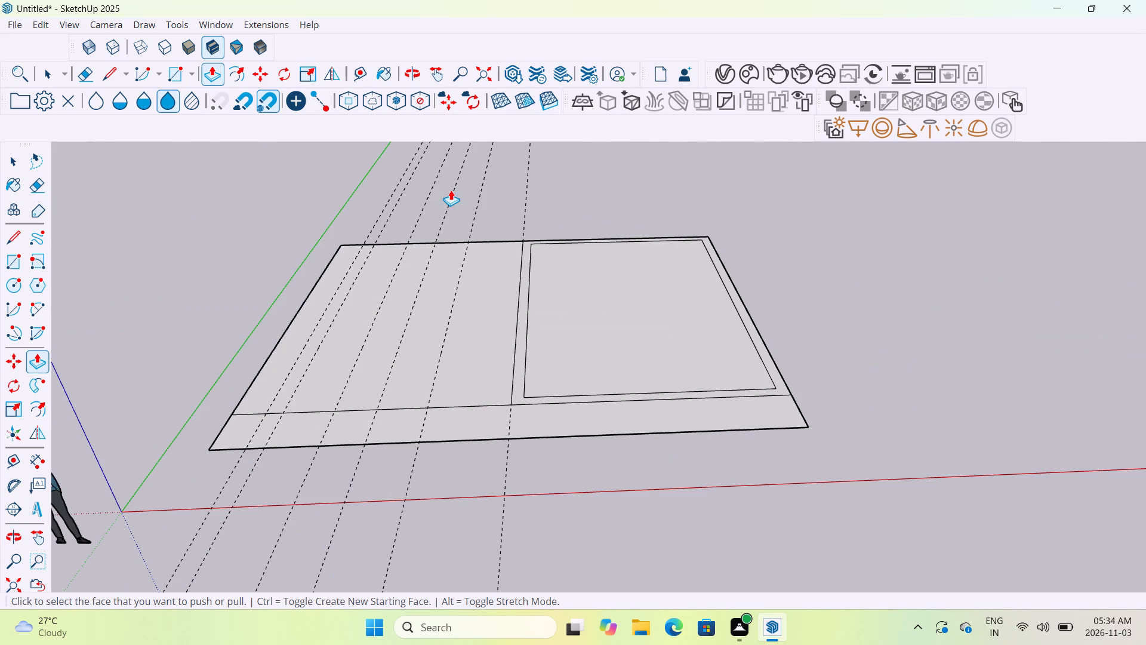
Select the whole flat plan together with its guide lines and make it a group.
middle_click_drag(428, 233, 445, 331)
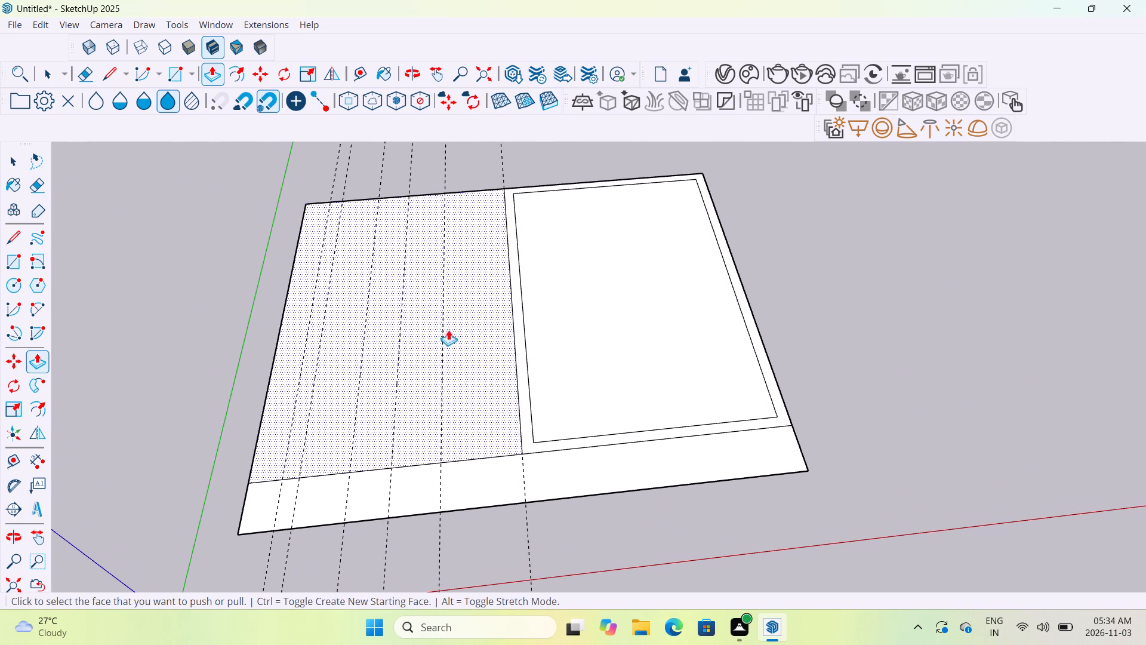
left_click(50, 69)
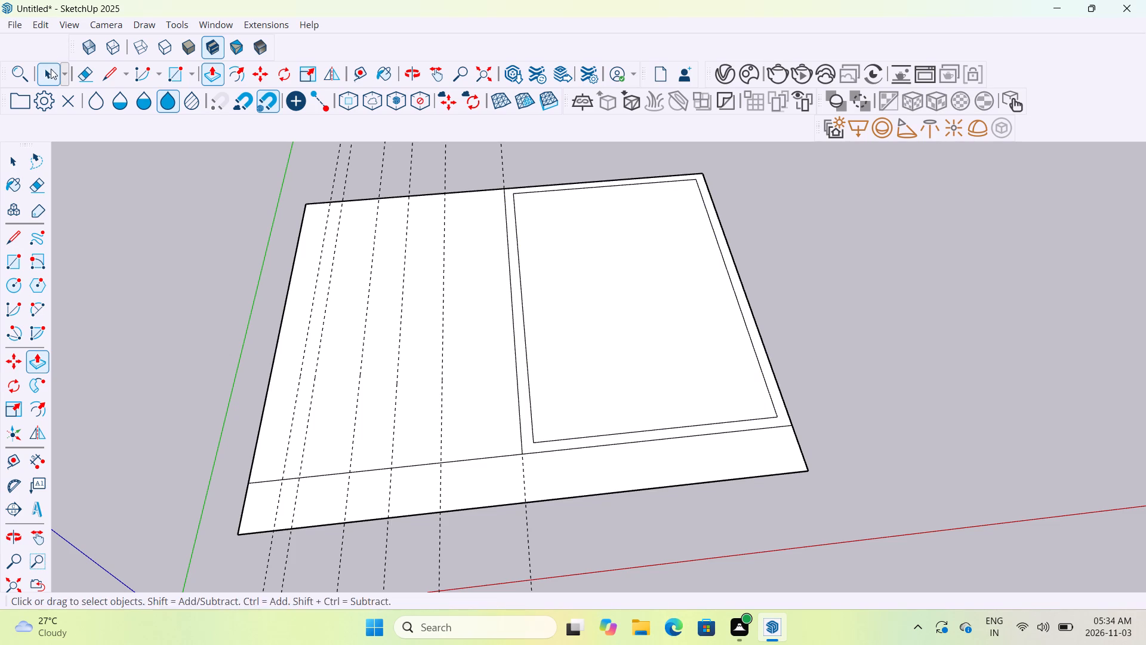
left_click_drag(288, 193, 755, 475)
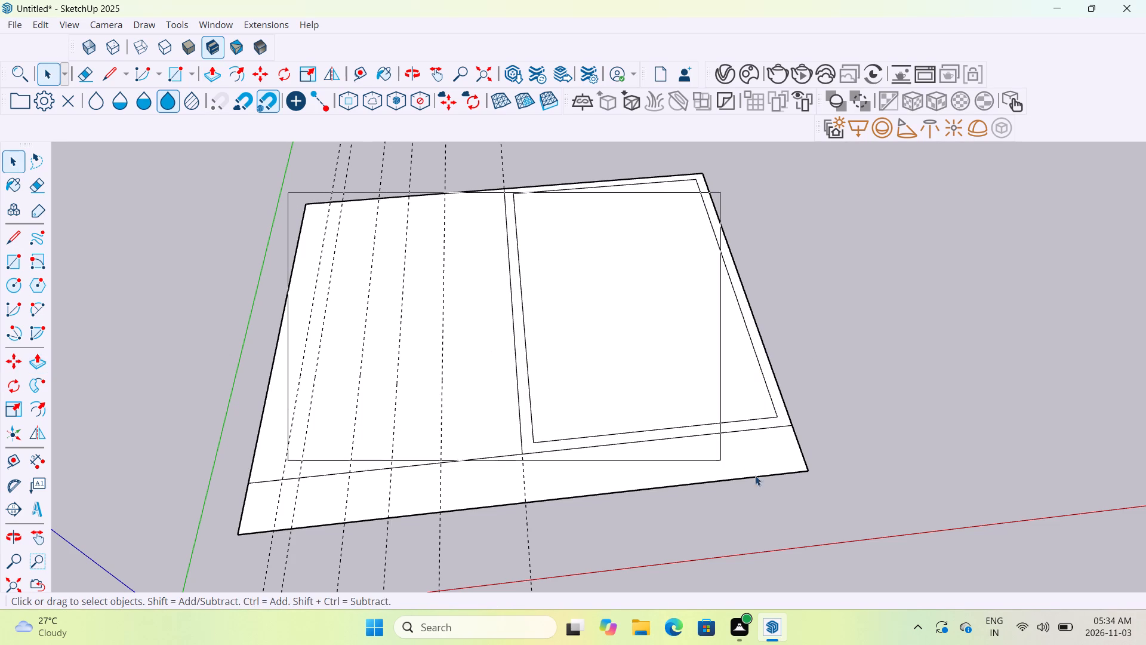
left_click_drag(755, 475, 797, 483)
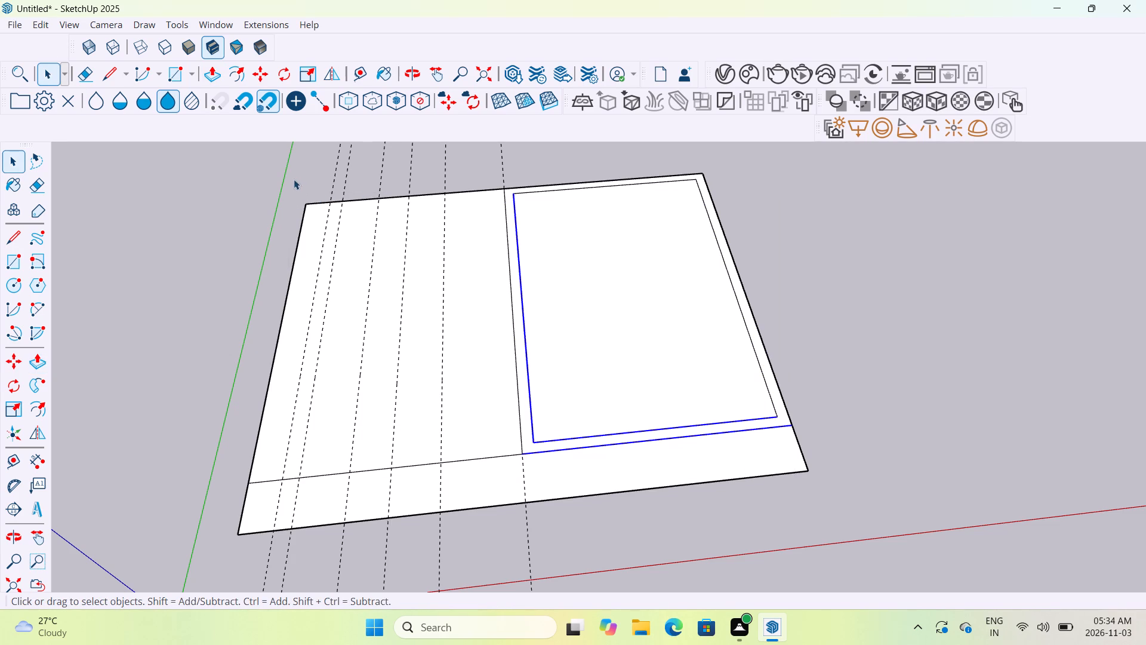
left_click_drag(294, 179, 817, 540)
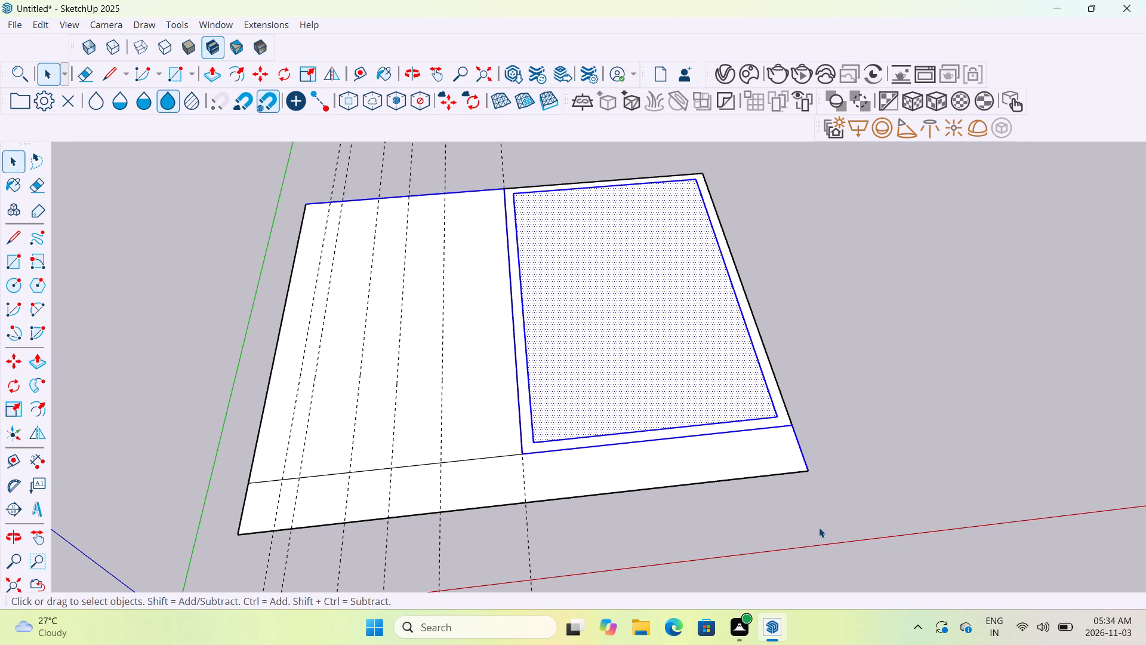
left_click_drag(822, 500, 161, 160)
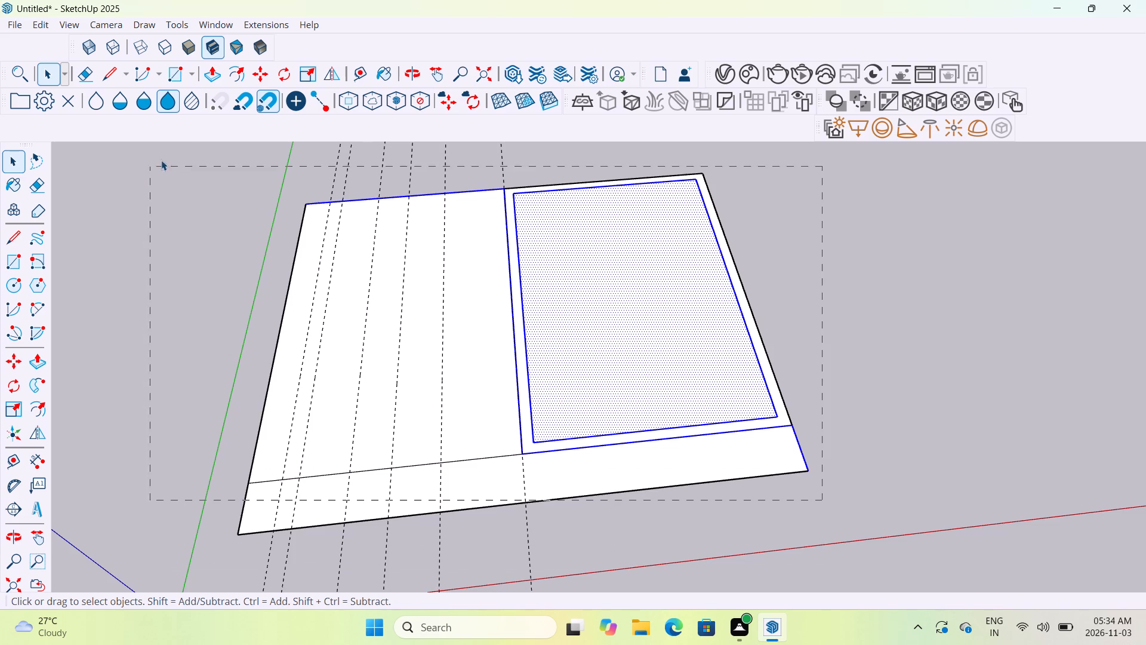
left_click_drag(161, 160, 210, 152)
right_click(554, 266)
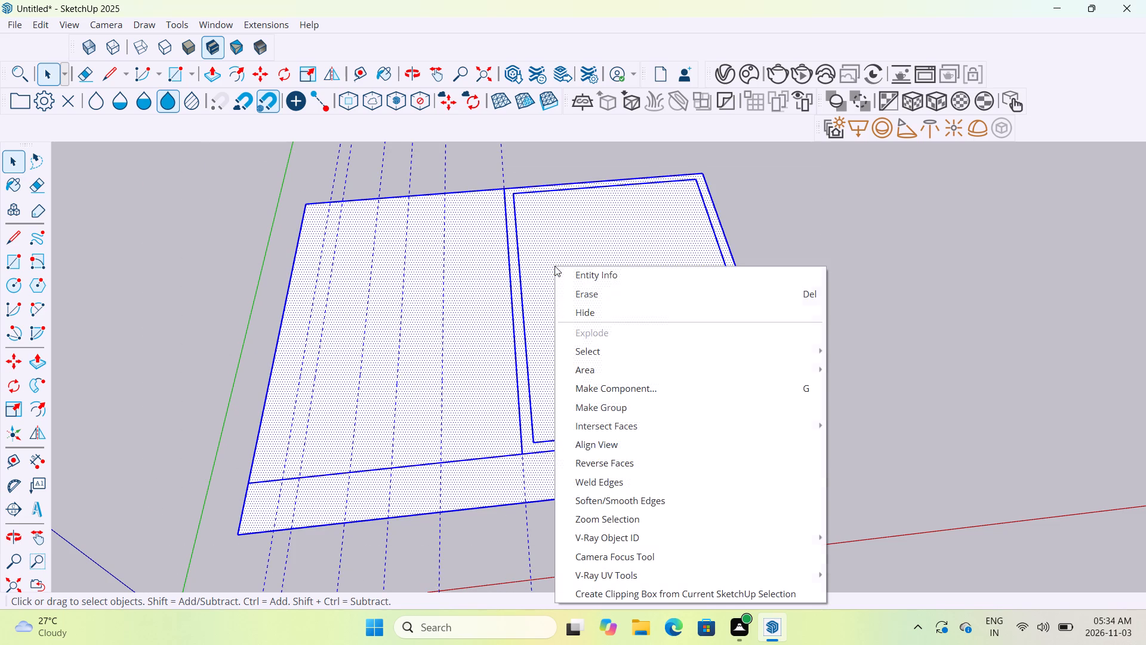
left_click(602, 408)
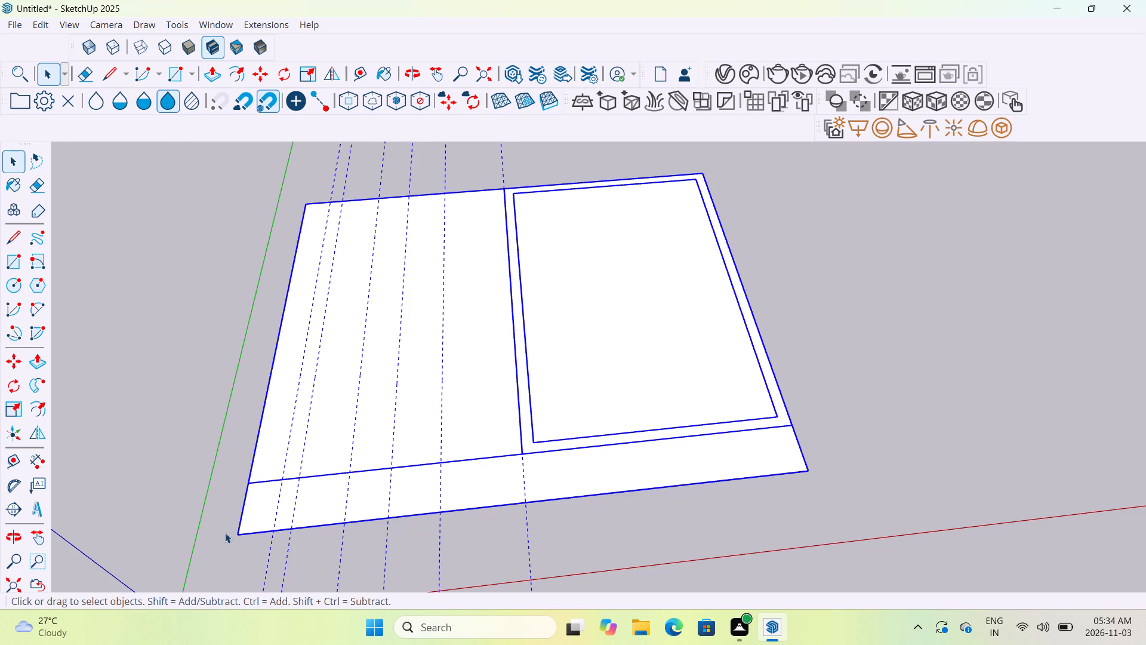
Copy the grouped plan from its corner near the origin to a clear spot beside the original, roughly along the red axis.
key("m")
left_click(240, 534)
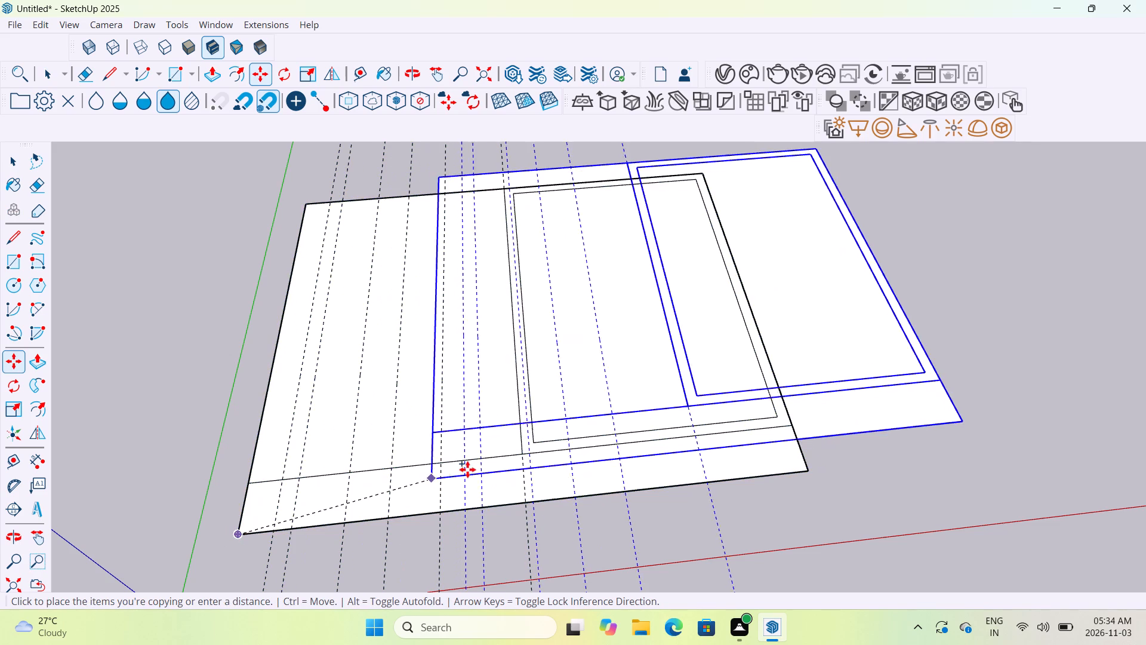
scroll(468, 469, "down", 16)
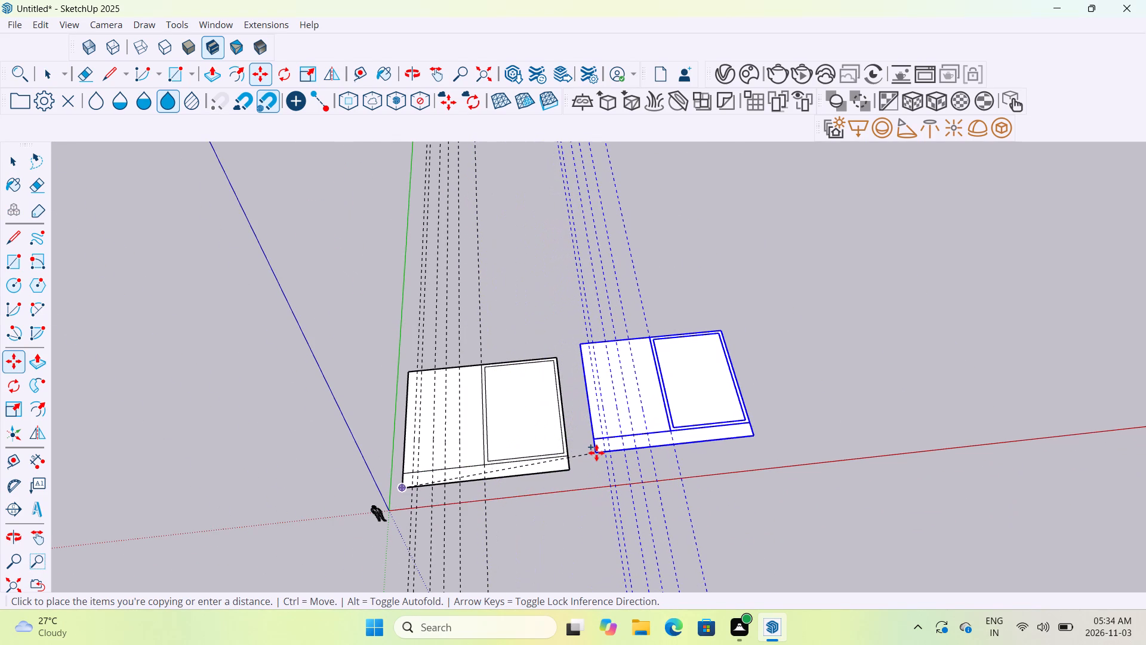
left_click(596, 453)
key("Escape")
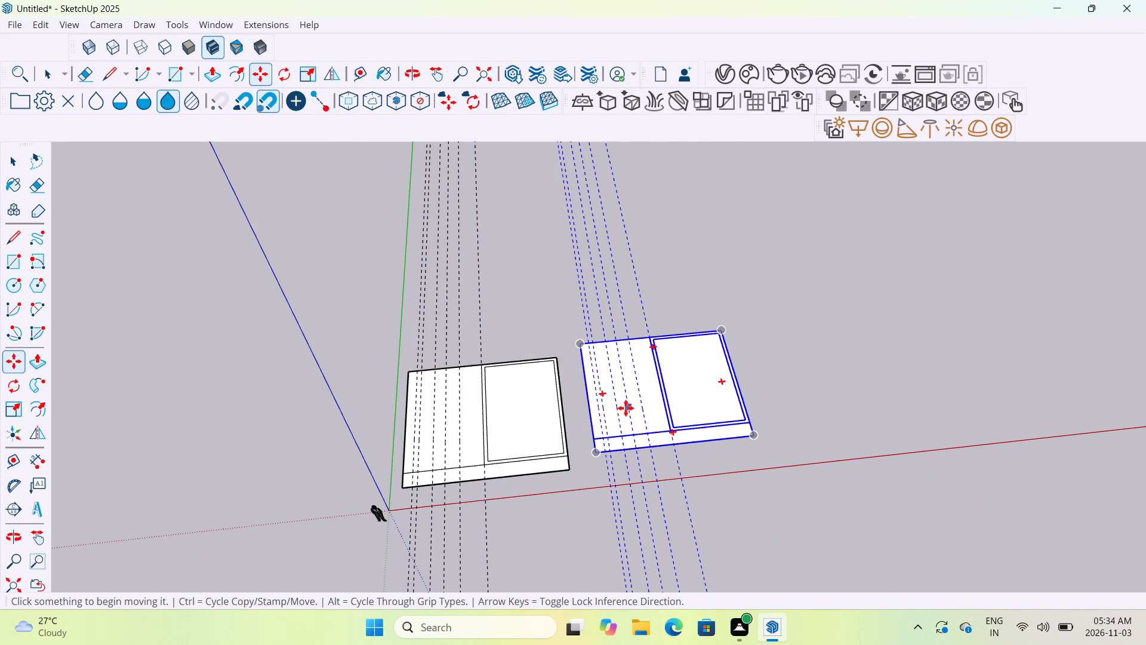
Explode the copied plan group.
right_click(626, 408)
left_click(688, 165)
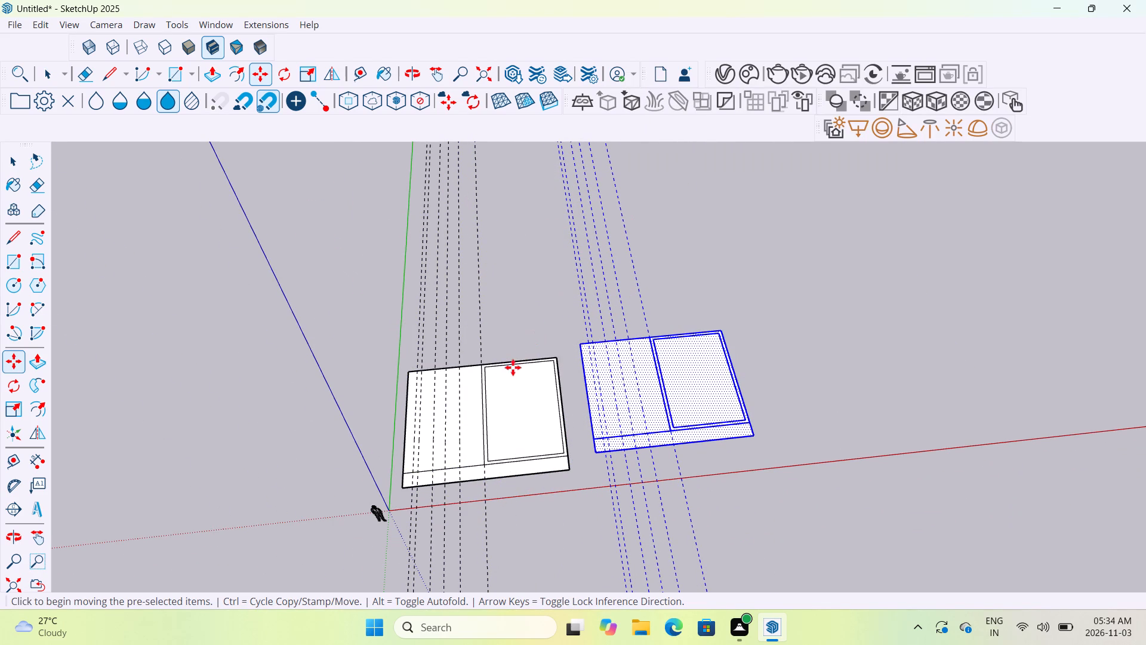
Move the exploded plan copy farther away from the original plan.
left_click(498, 392)
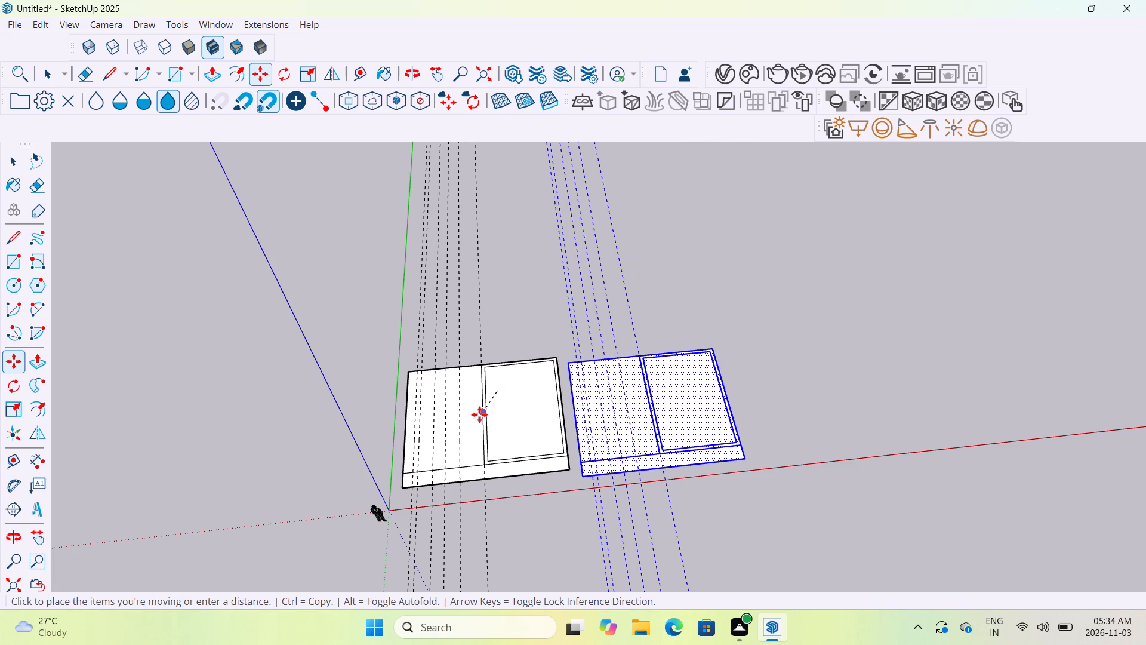
left_click(529, 375)
key("Escape")
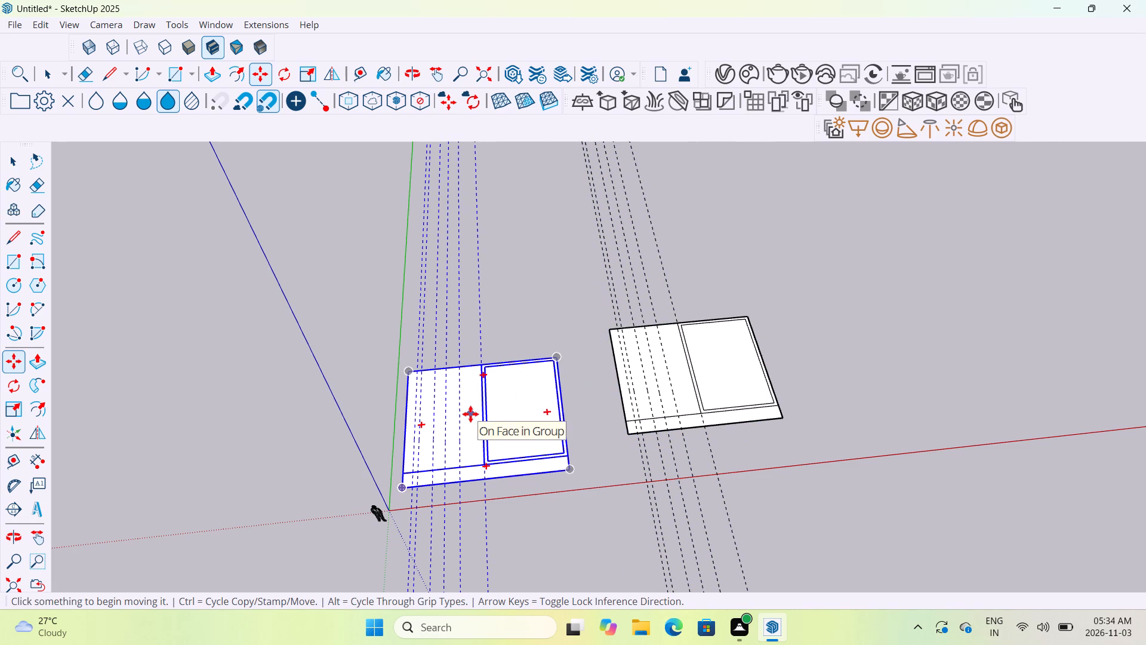
Explode the original plan group beside the green axis.
right_click(470, 414)
left_click(562, 173)
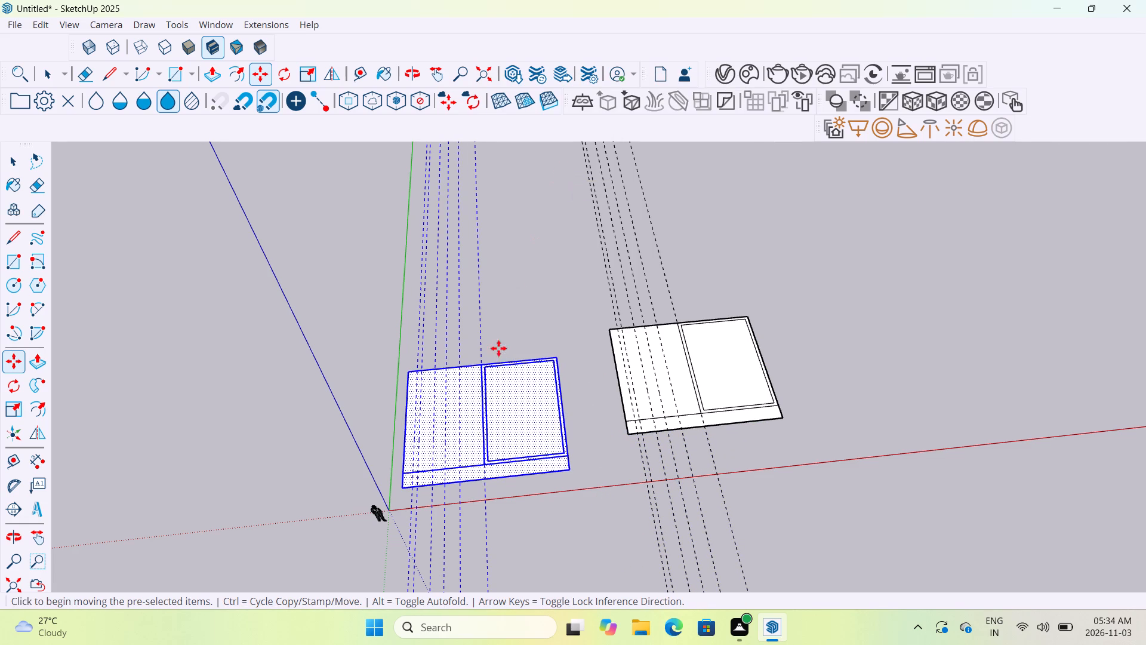
Erase the dashed guides, the dividing line and the adjacent inner offset line from the copied plan.
scroll(391, 506, "up", 11)
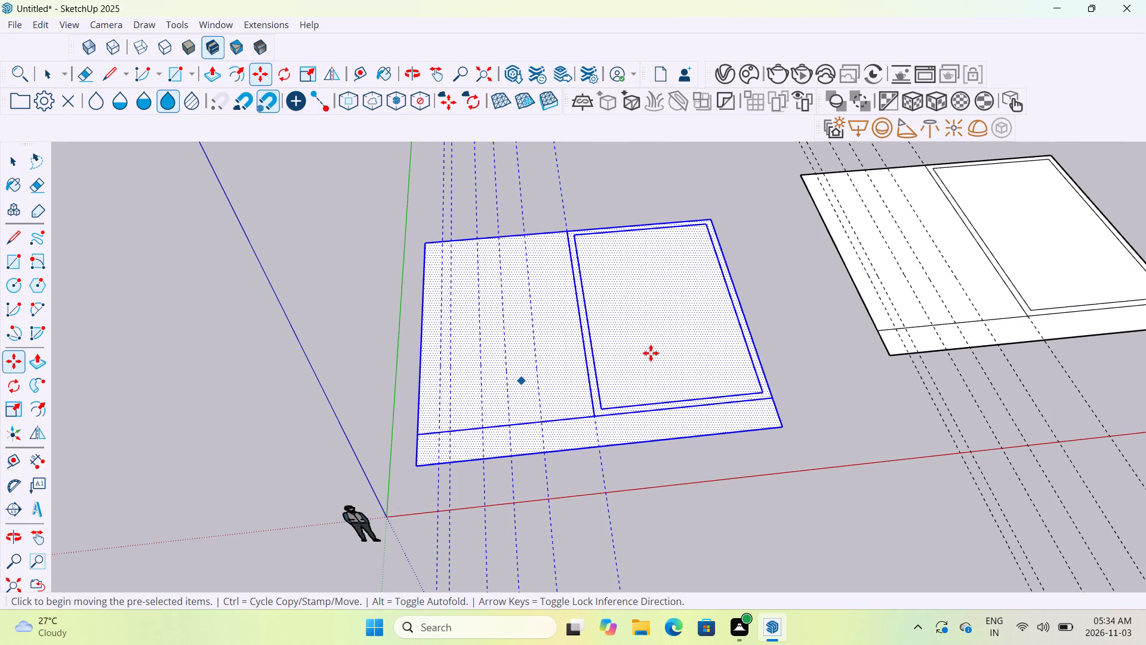
middle_click(974, 272)
scroll(974, 273, "down", 6)
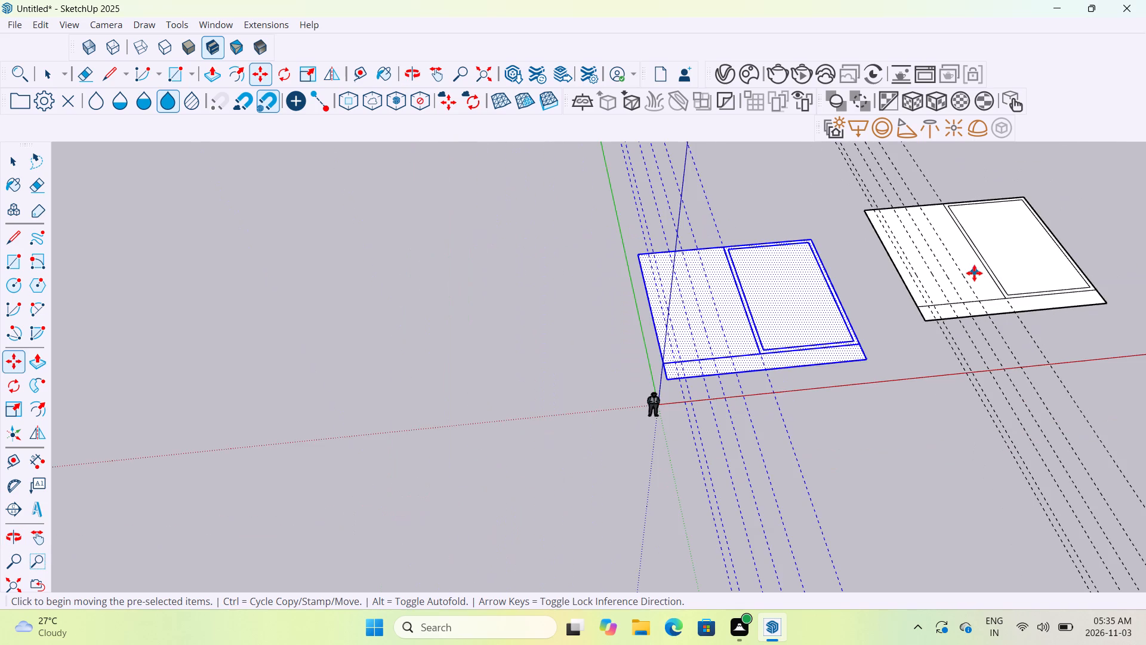
scroll(1048, 256, "up", 11)
scroll(1133, 239, "up", 1)
middle_click_drag(1092, 250, 1038, 263)
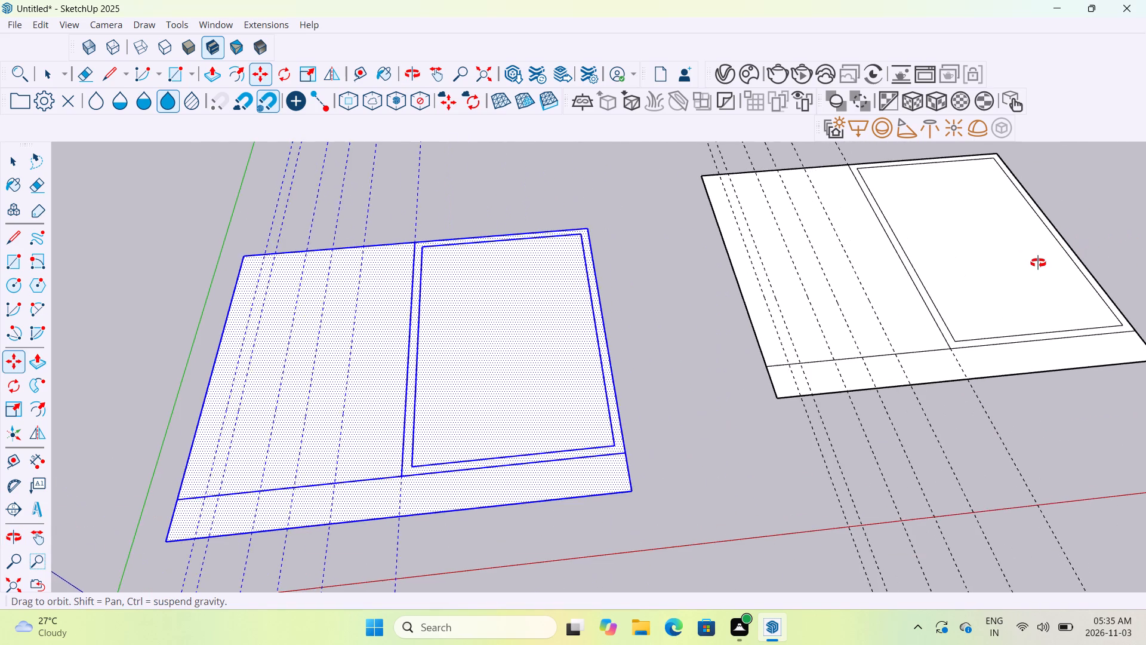
middle_click_drag(1038, 263, 1028, 265)
scroll(1028, 265, "down", 6)
middle_click_drag(920, 380, 1000, 373)
scroll(1067, 218, "up", 2)
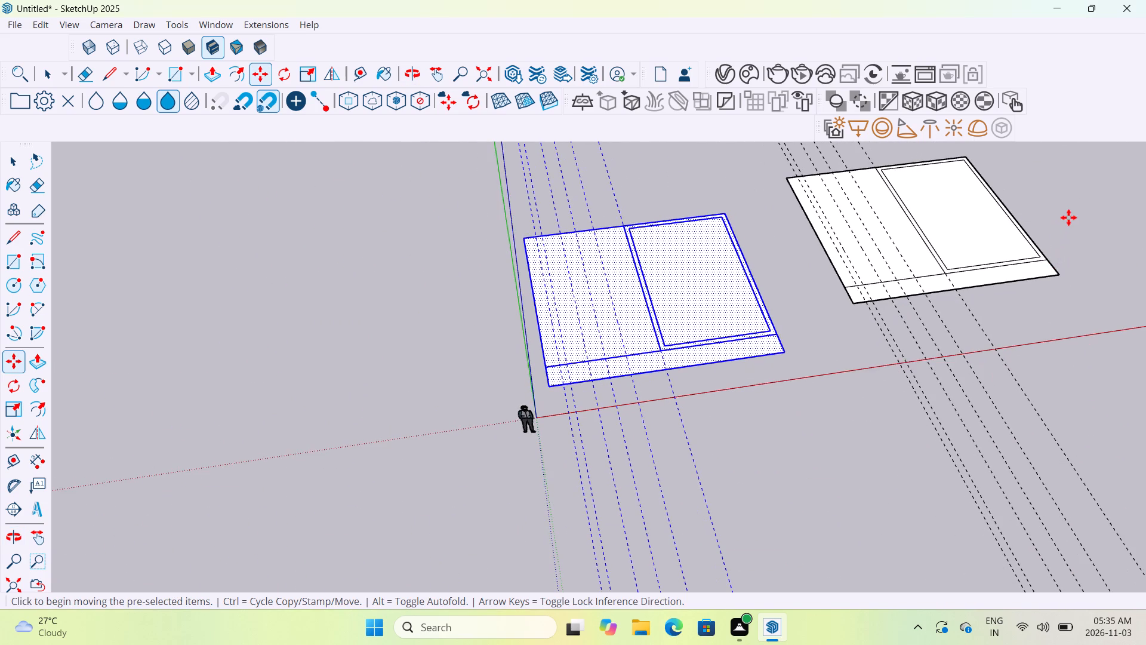
scroll(1068, 217, "up", 16)
middle_click_drag(996, 251, 999, 280)
scroll(999, 280, "down", 7)
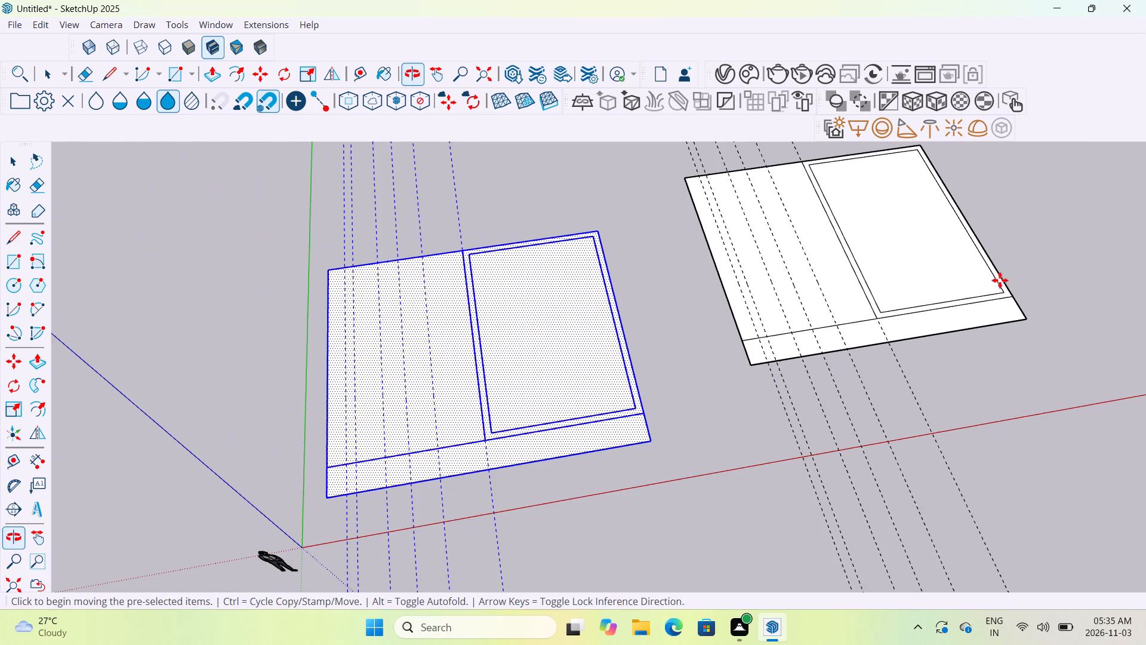
middle_click_drag(1040, 221, 1027, 244)
middle_click_drag(1018, 224, 1016, 291)
scroll(1016, 204, "up", 11)
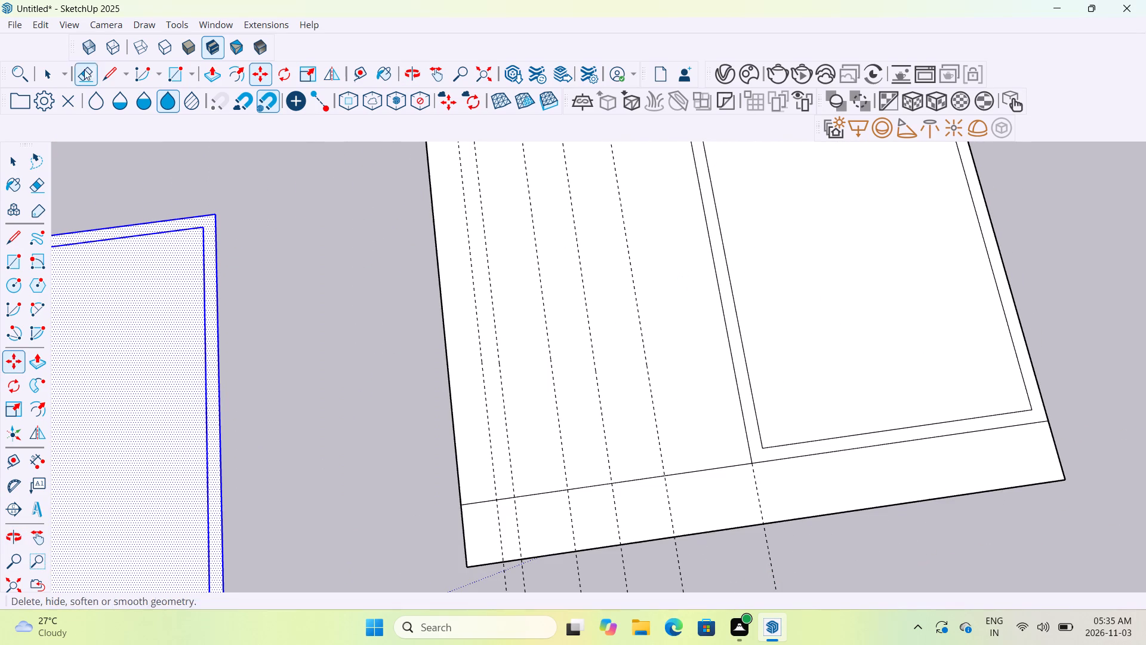
left_click(84, 68)
left_click_drag(454, 260, 466, 260)
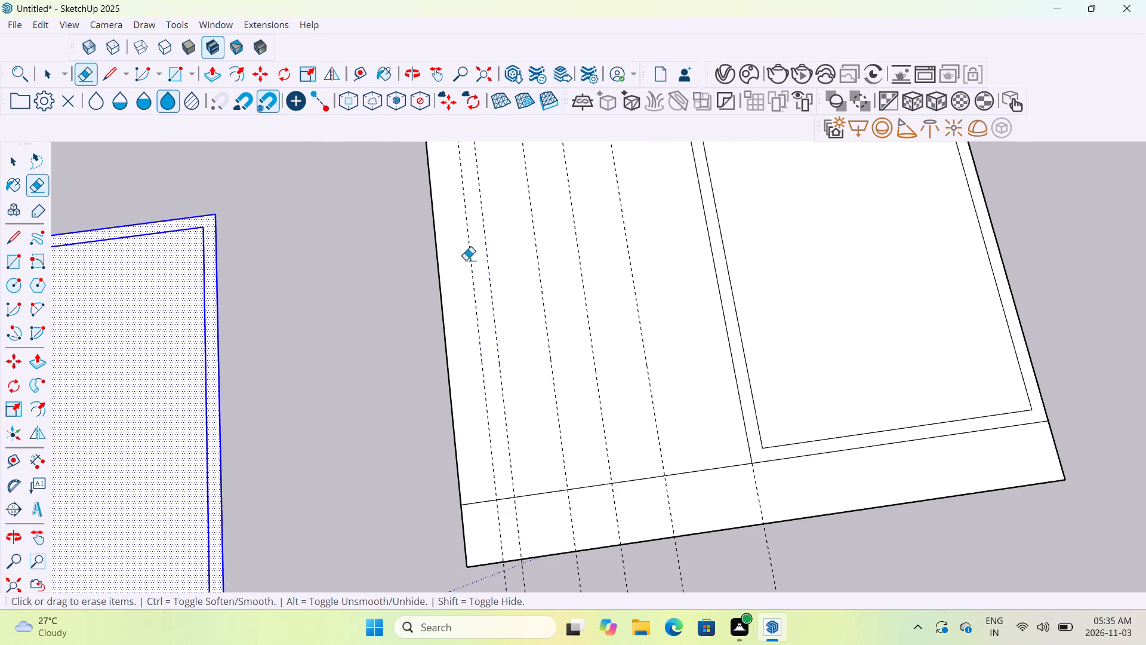
left_click_drag(466, 260, 791, 236)
Erase the leftover inner offset lines along the far edge and the outer side edge of the copied plan.
scroll(871, 272, "down", 7)
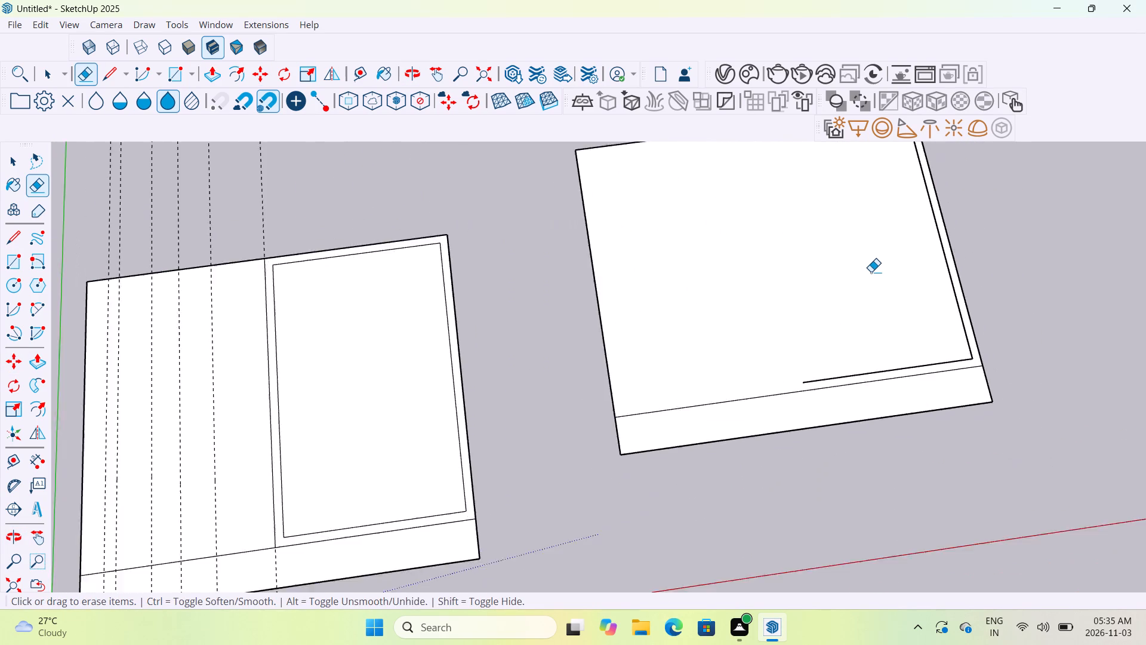
scroll(871, 272, "down", 6)
scroll(849, 178, "up", 6)
scroll(846, 180, "down", 1)
scroll(846, 180, "up", 13)
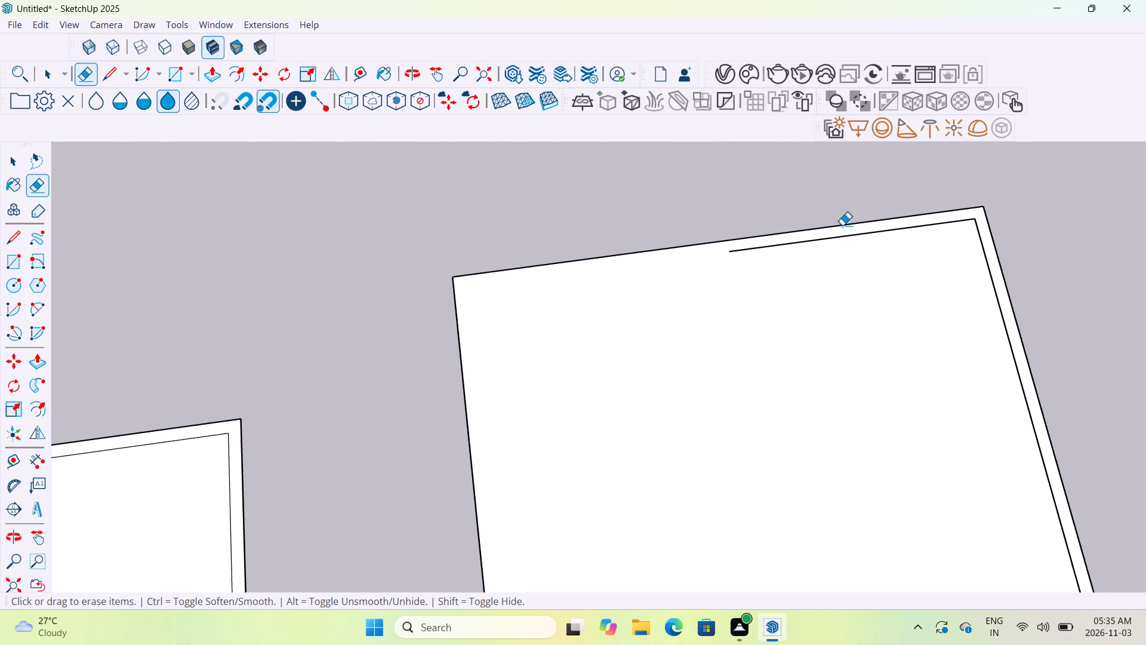
scroll(842, 225, "up", 10)
left_click_drag(829, 243, 825, 312)
scroll(825, 311, "down", 13)
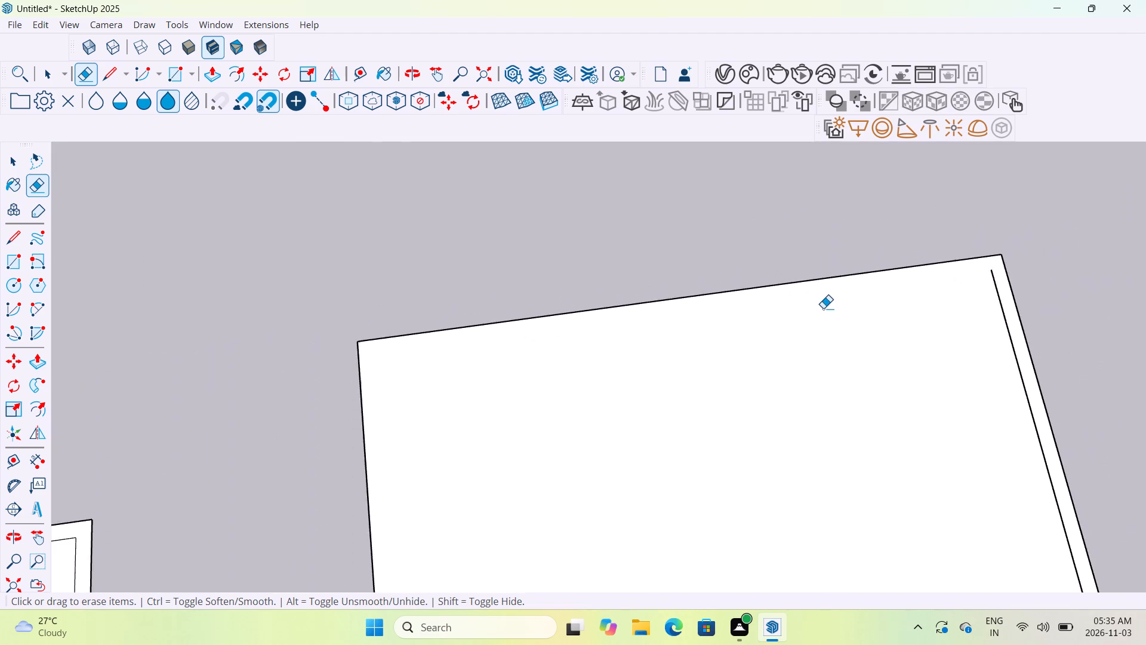
scroll(823, 308, "down", 5)
scroll(823, 308, "up", 1)
scroll(823, 308, "down", 5)
scroll(823, 308, "up", 1)
scroll(823, 308, "down", 5)
scroll(911, 364, "up", 15)
scroll(928, 333, "up", 6)
left_click_drag(943, 320, 984, 268)
Erase the last leftover inner offset line next to the front strip of the copied plan.
scroll(984, 268, "down", 18)
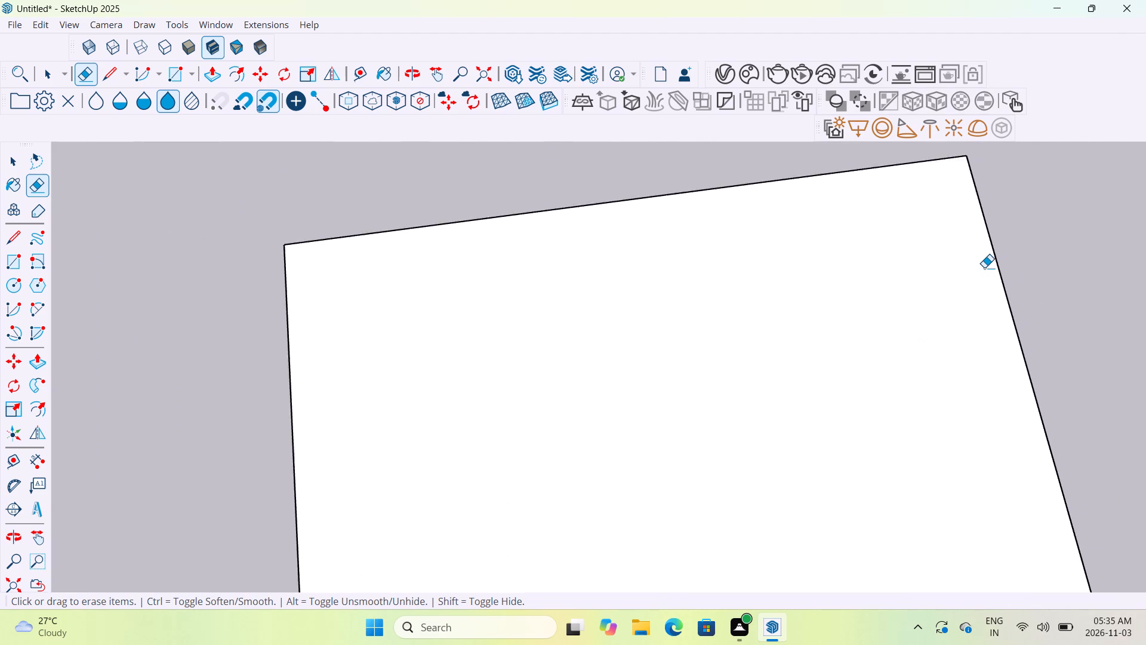
scroll(984, 268, "down", 4)
scroll(984, 268, "up", 1)
scroll(984, 268, "down", 15)
scroll(985, 263, "up", 1)
scroll(985, 263, "down", 1)
scroll(971, 372, "up", 2)
scroll(971, 372, "down", 1)
scroll(971, 372, "up", 7)
scroll(971, 371, "down", 1)
scroll(971, 371, "up", 7)
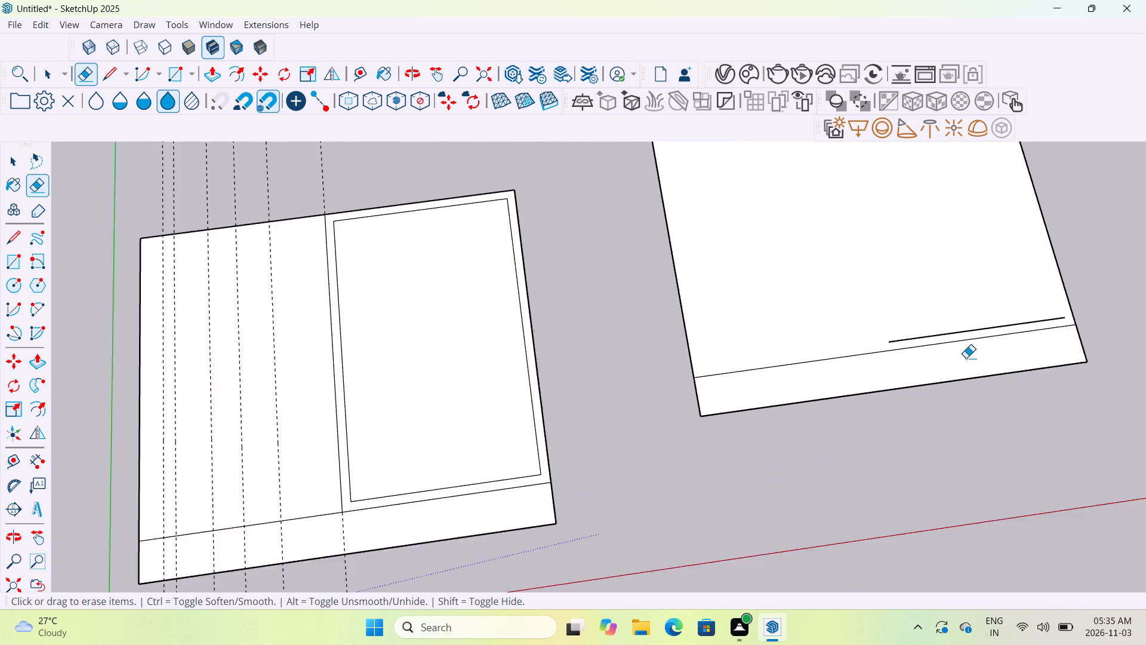
scroll(966, 358, "up", 8)
scroll(960, 338, "down", 1)
scroll(960, 338, "up", 8)
left_click_drag(931, 263, 935, 302)
scroll(935, 302, "down", 5)
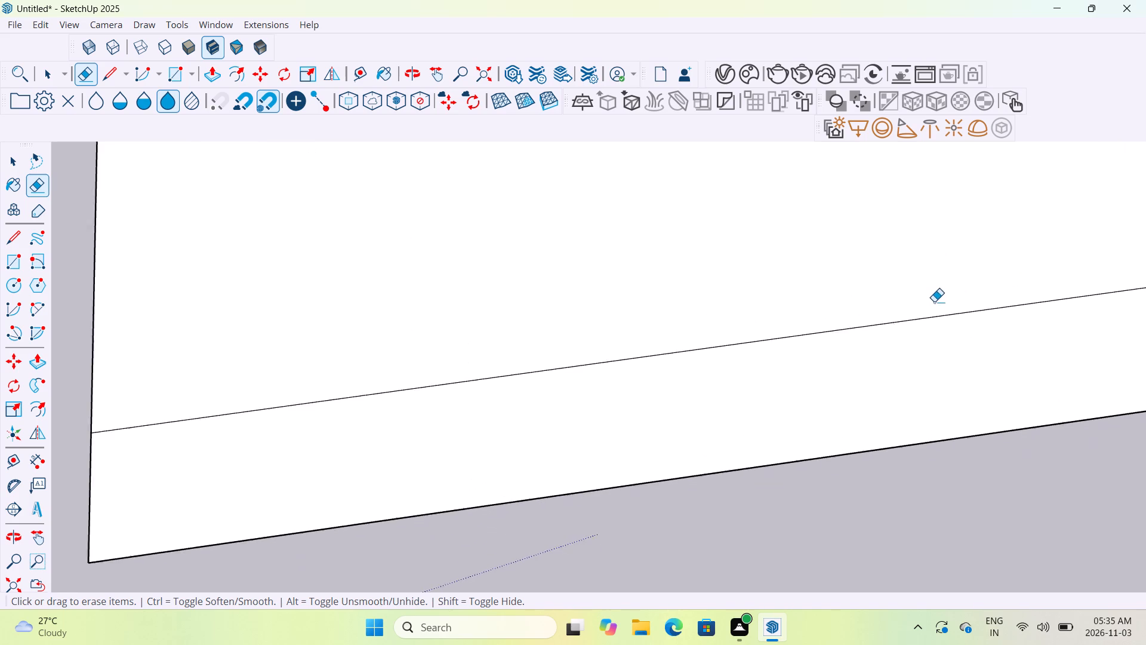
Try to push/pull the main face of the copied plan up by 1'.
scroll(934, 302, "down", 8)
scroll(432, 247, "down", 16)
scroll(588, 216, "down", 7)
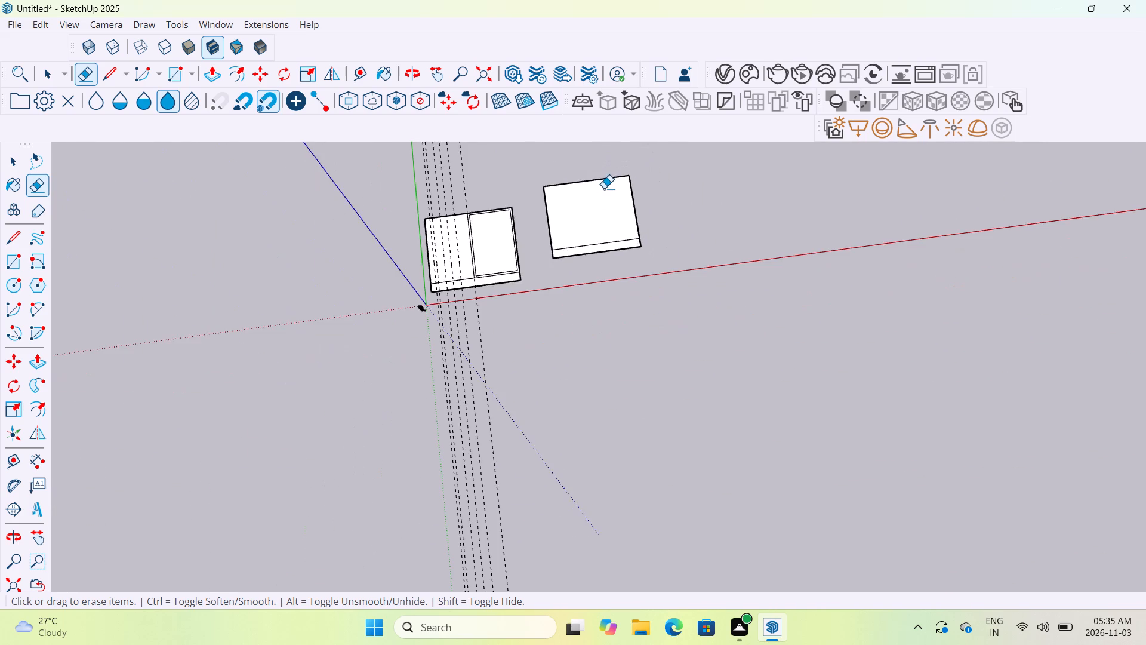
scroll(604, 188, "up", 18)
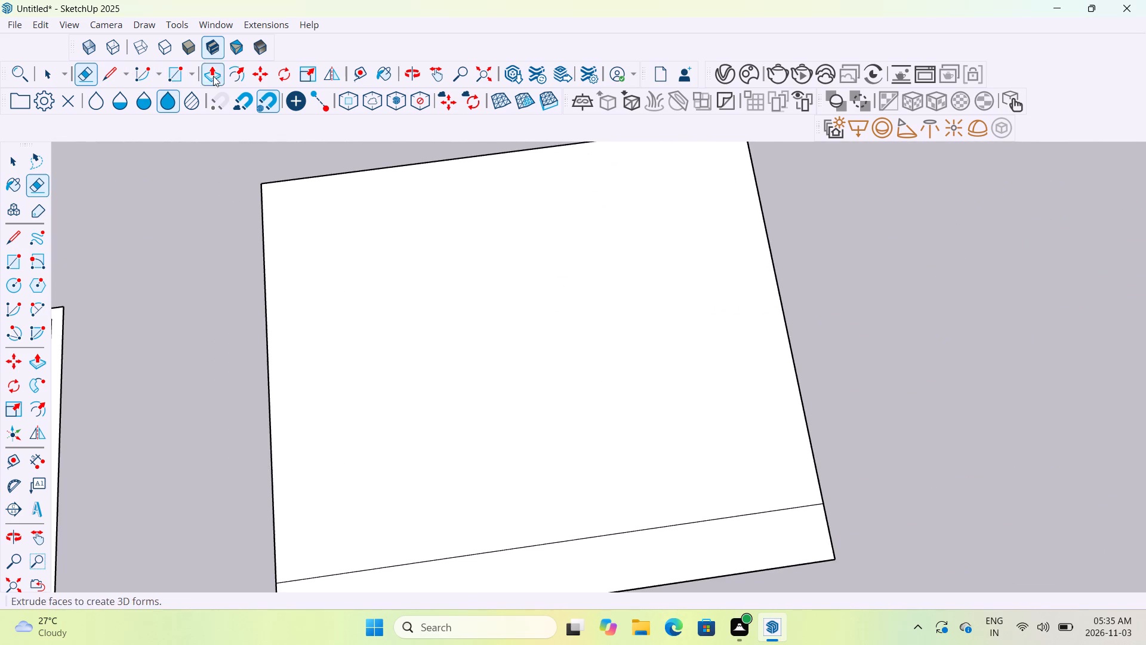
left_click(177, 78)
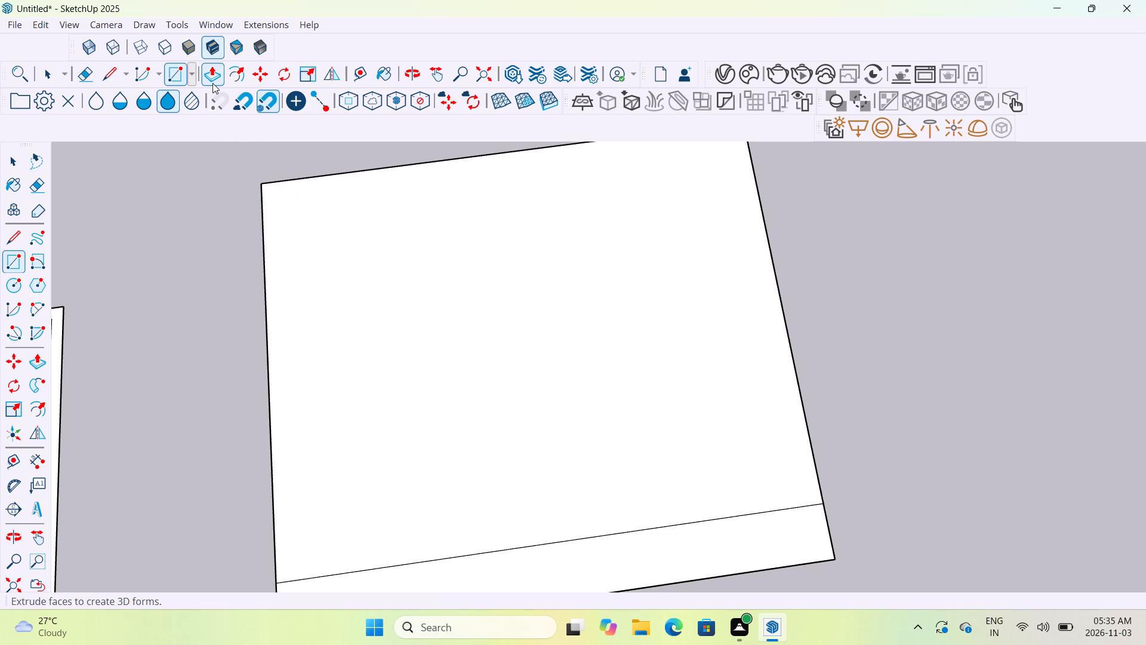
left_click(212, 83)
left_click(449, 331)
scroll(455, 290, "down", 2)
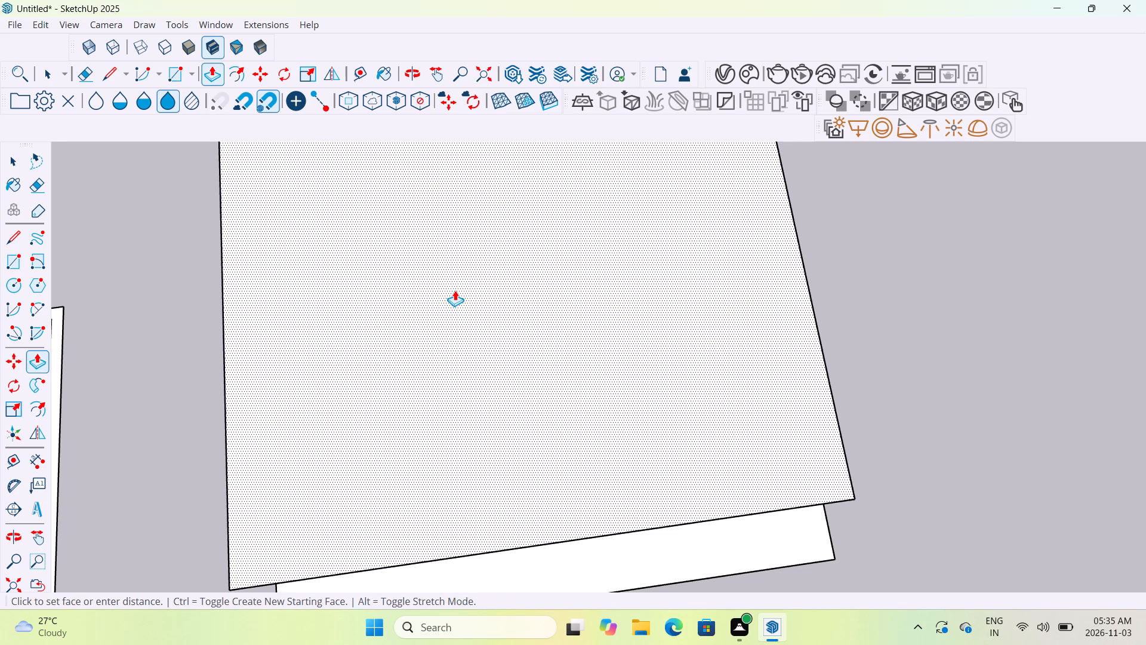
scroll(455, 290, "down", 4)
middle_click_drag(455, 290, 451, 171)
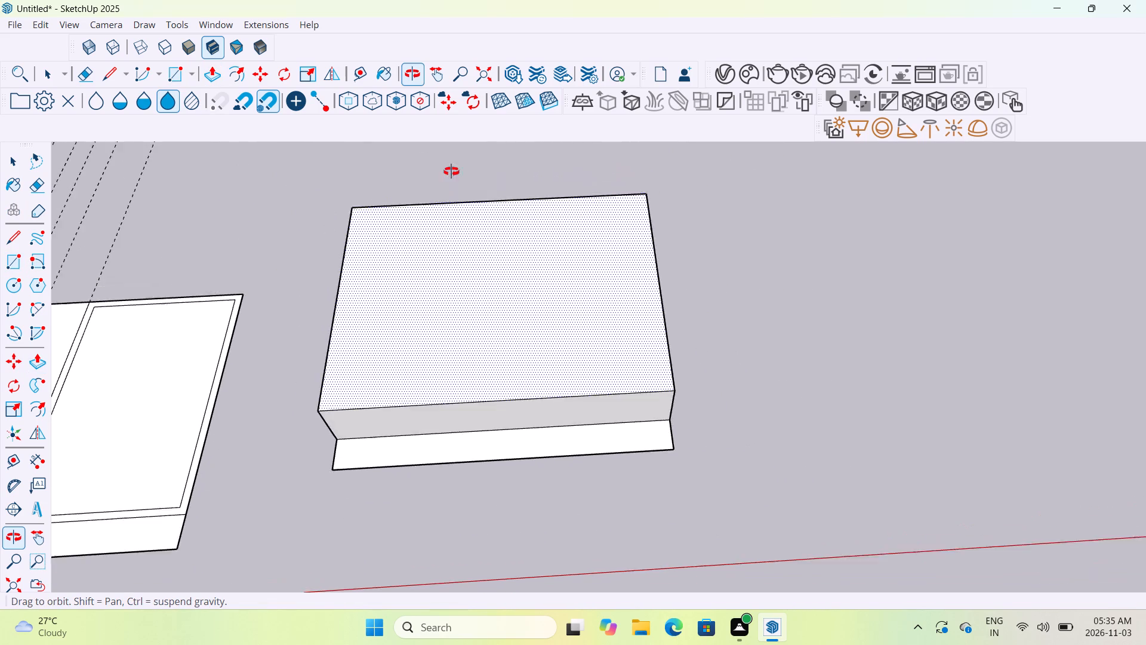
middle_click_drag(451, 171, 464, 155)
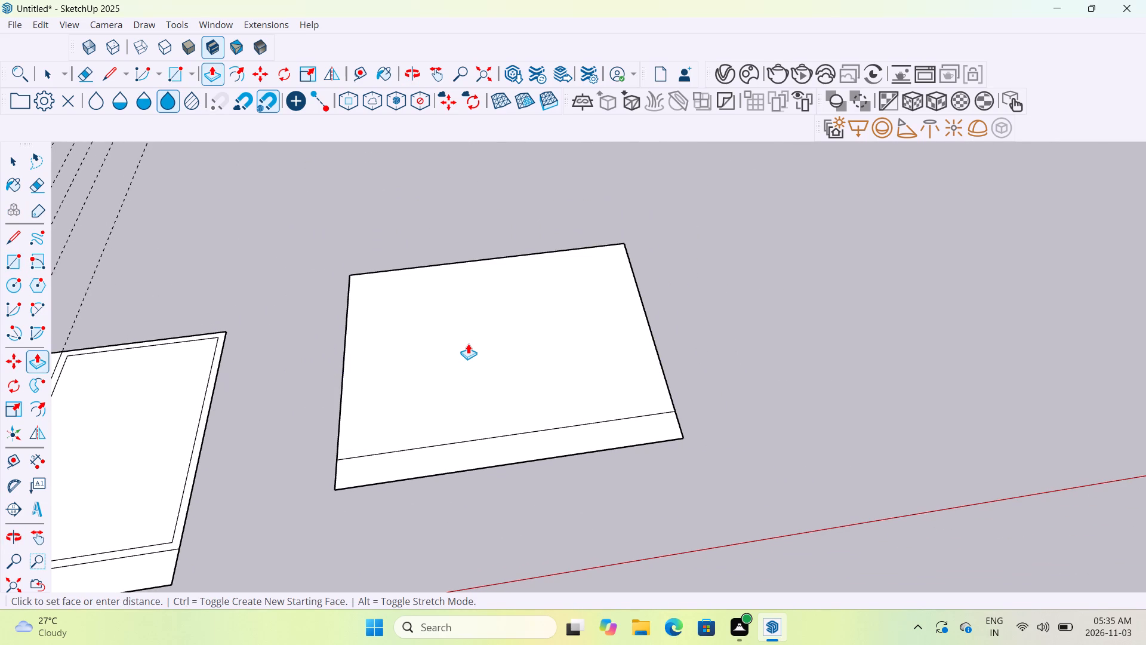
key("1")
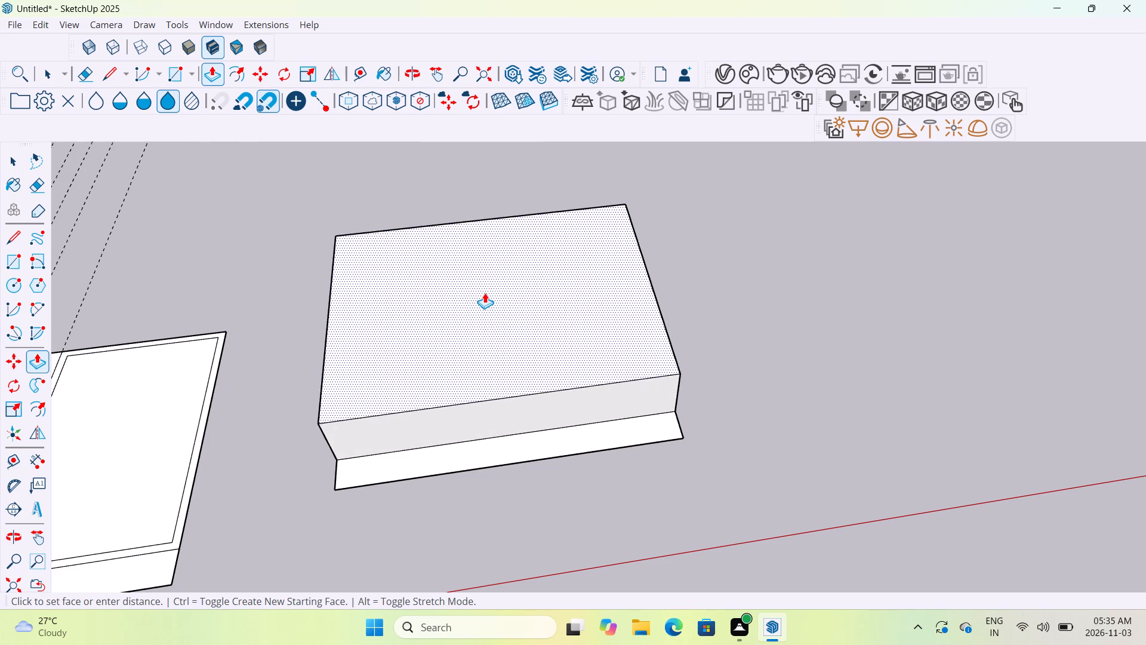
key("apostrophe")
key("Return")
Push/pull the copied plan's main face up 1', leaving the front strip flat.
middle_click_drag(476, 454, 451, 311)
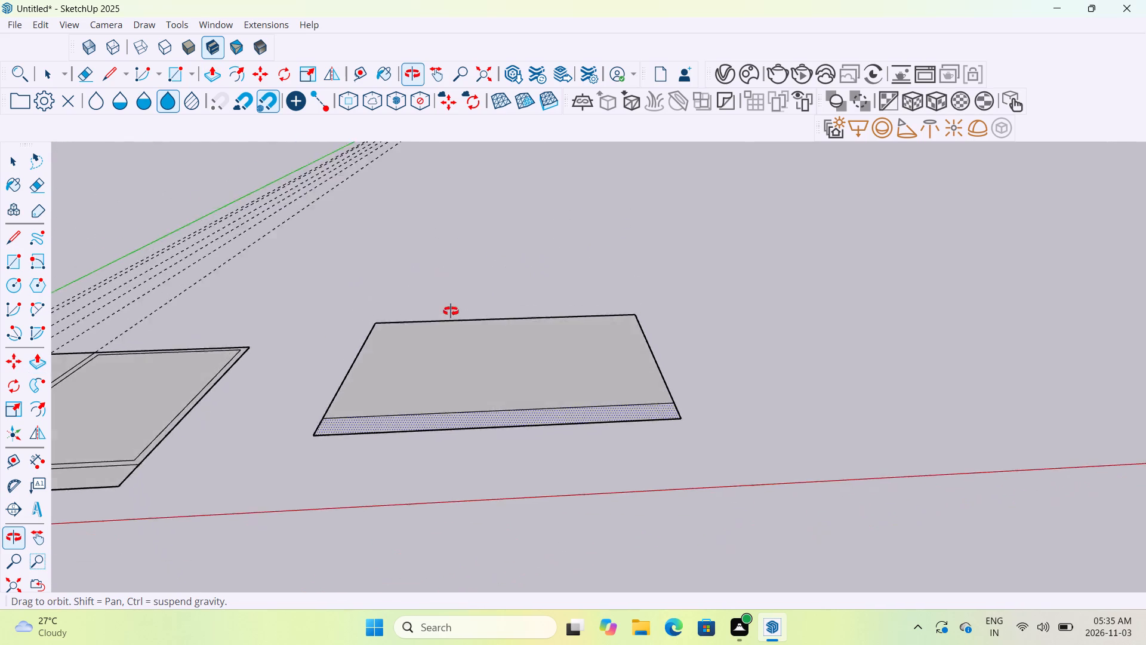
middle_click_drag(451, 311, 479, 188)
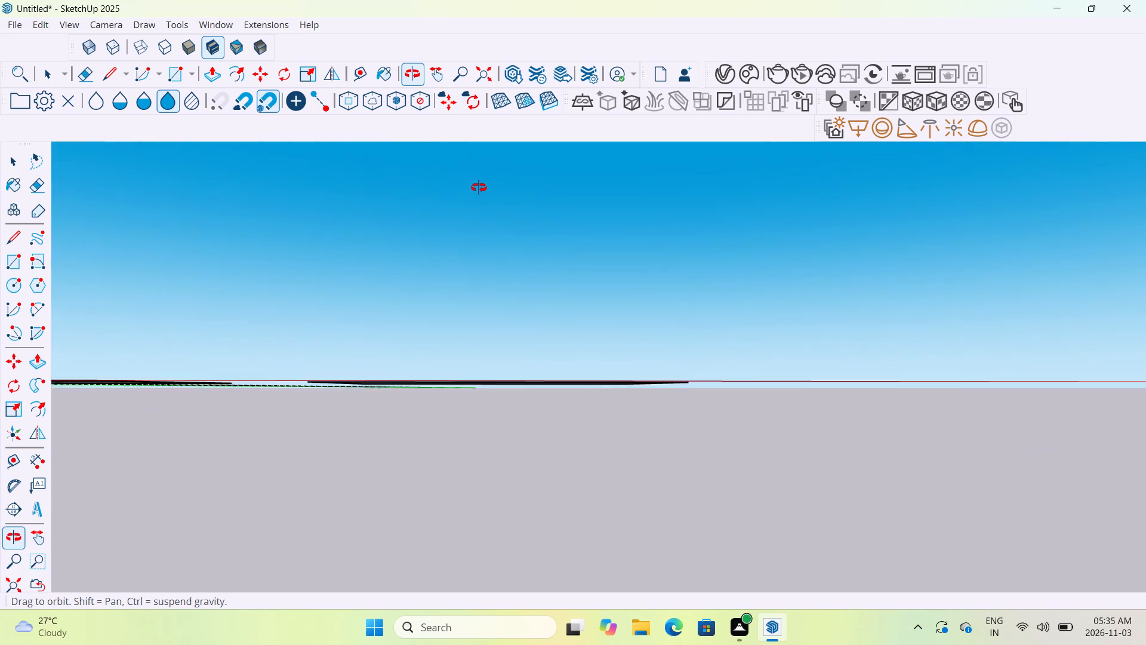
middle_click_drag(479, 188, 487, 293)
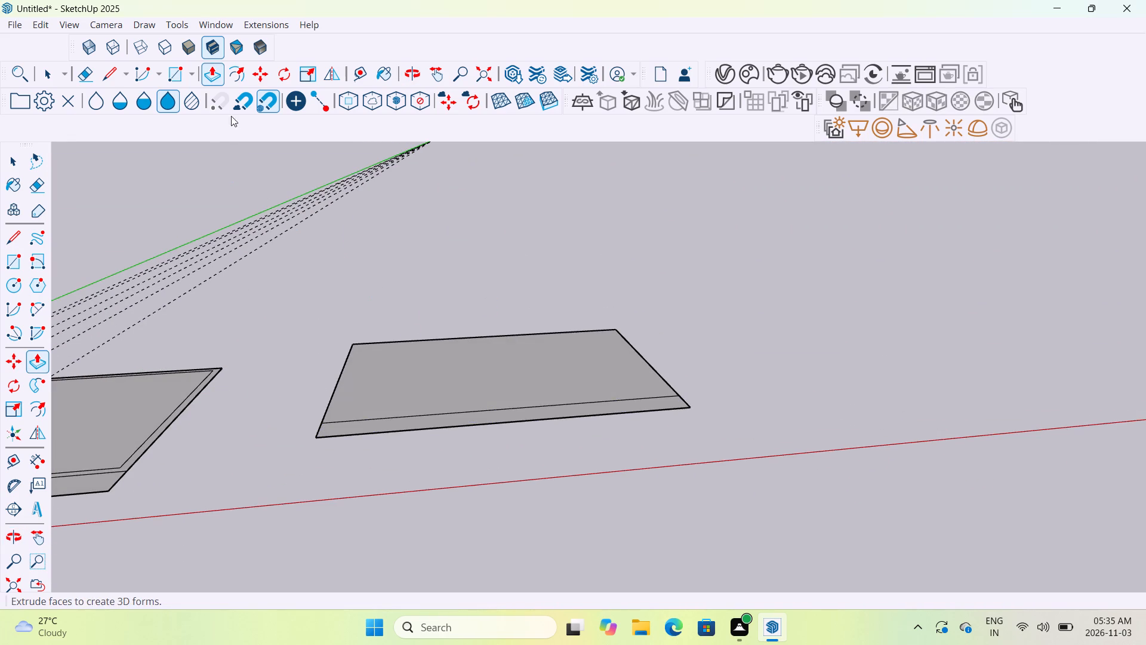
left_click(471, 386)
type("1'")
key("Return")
Examine the raised slab and its front strip alongside the original plan.
scroll(443, 414, "up", 5)
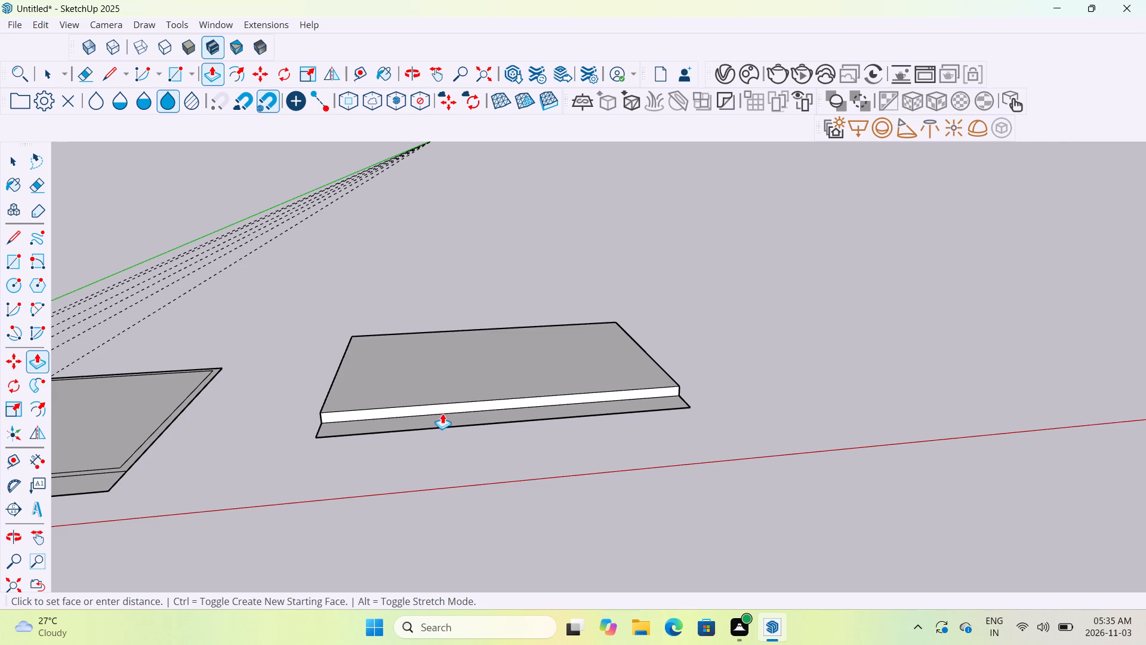
scroll(439, 407, "up", 6)
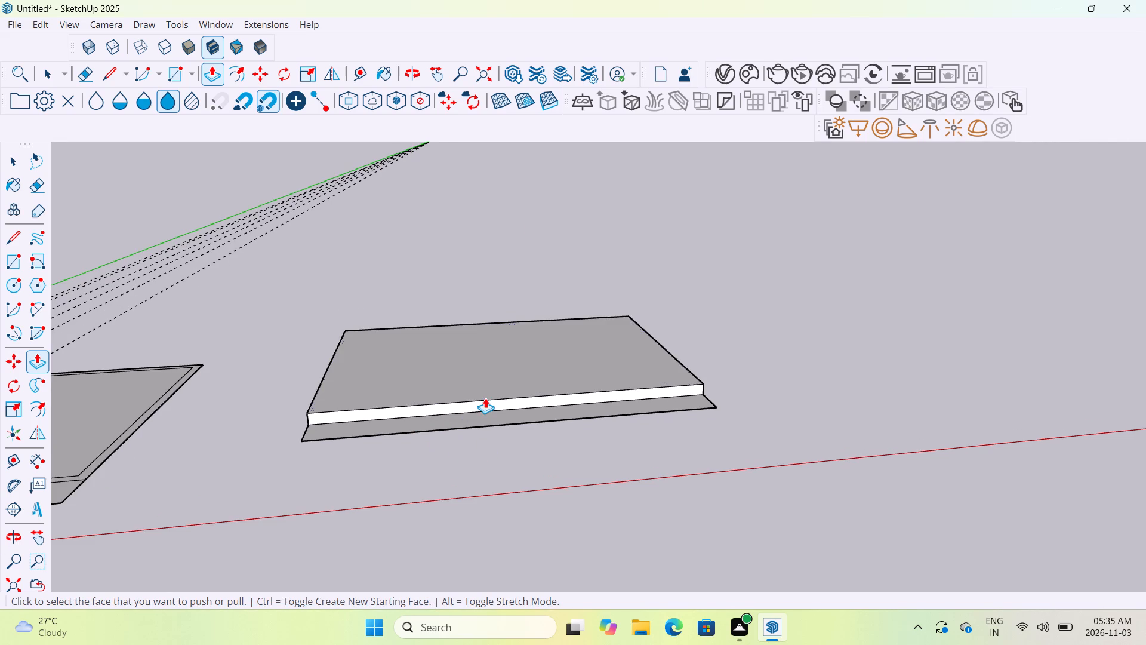
scroll(485, 398, "up", 11)
scroll(485, 397, "down", 6)
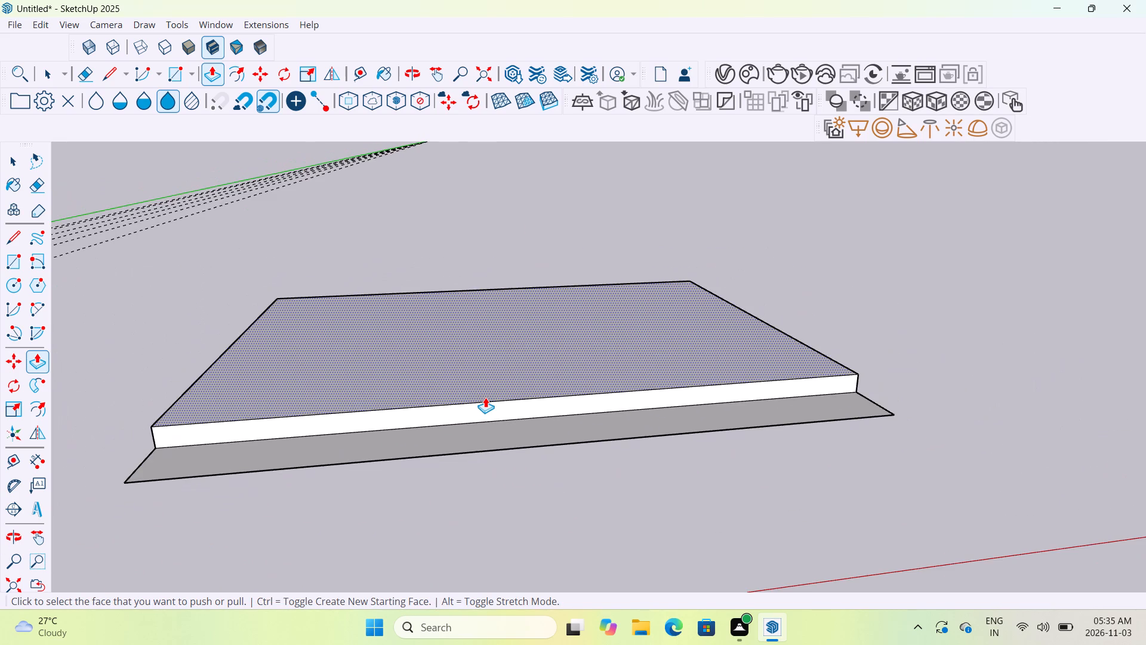
scroll(485, 397, "down", 18)
scroll(278, 424, "up", 2)
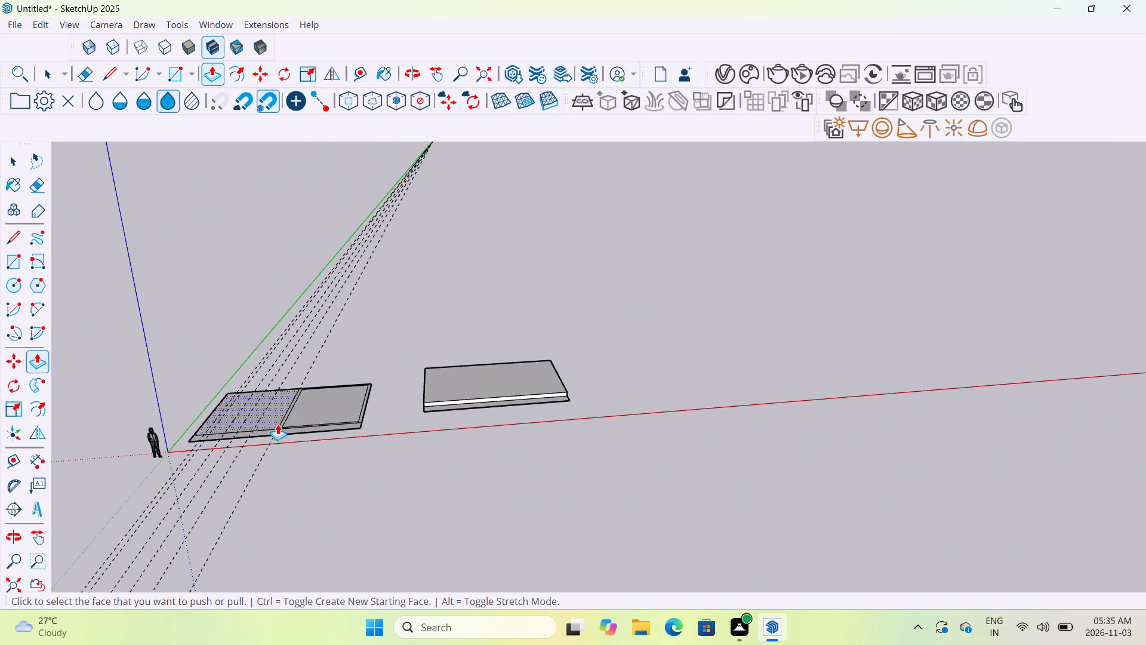
scroll(278, 424, "up", 9)
scroll(277, 424, "down", 6)
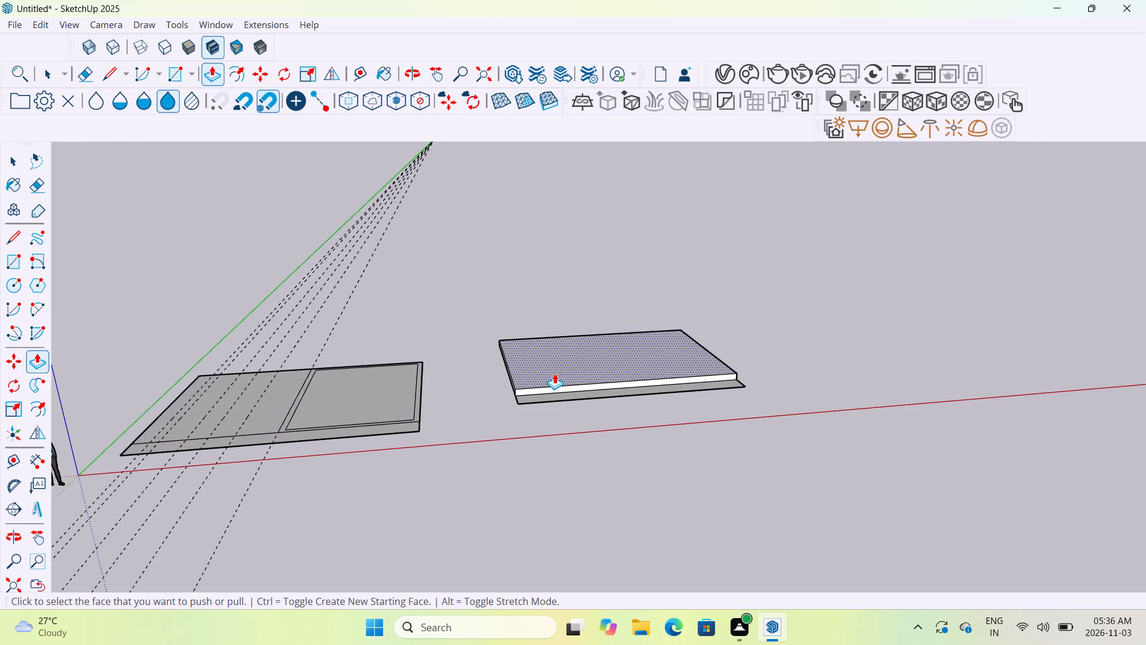
middle_click_drag(556, 371, 560, 440)
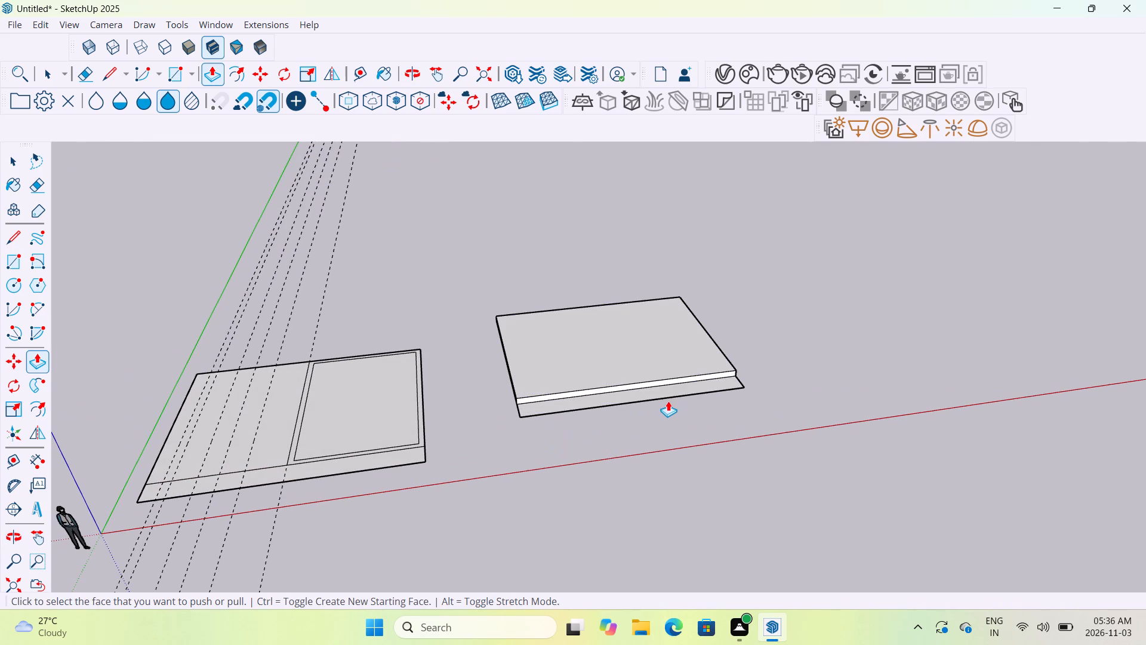
key("Escape")
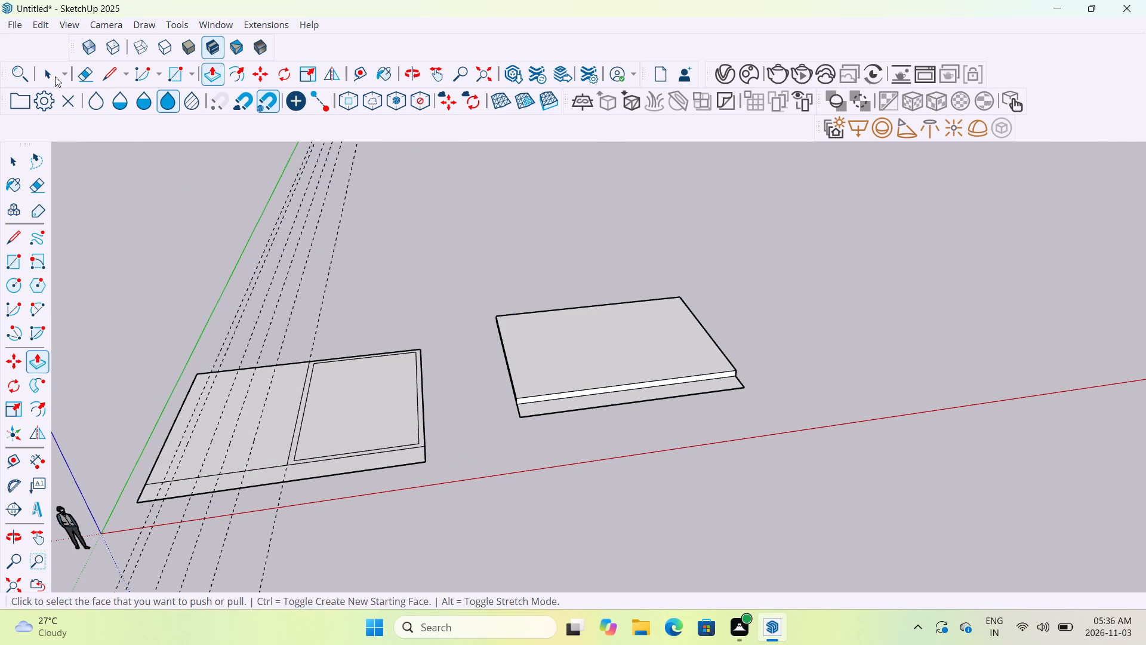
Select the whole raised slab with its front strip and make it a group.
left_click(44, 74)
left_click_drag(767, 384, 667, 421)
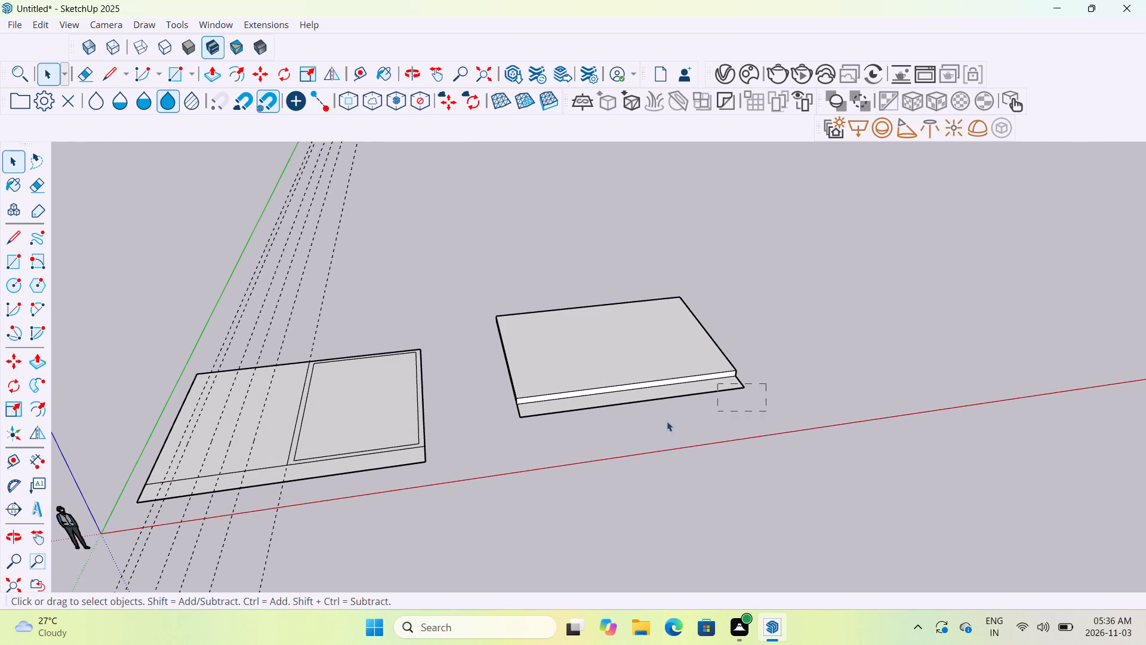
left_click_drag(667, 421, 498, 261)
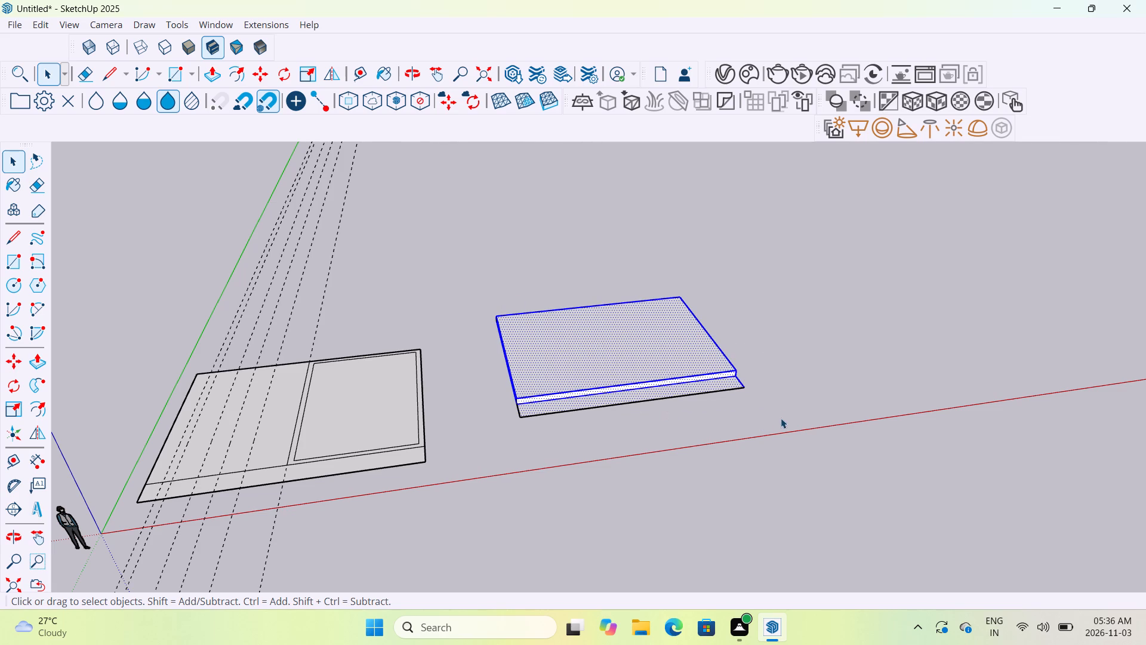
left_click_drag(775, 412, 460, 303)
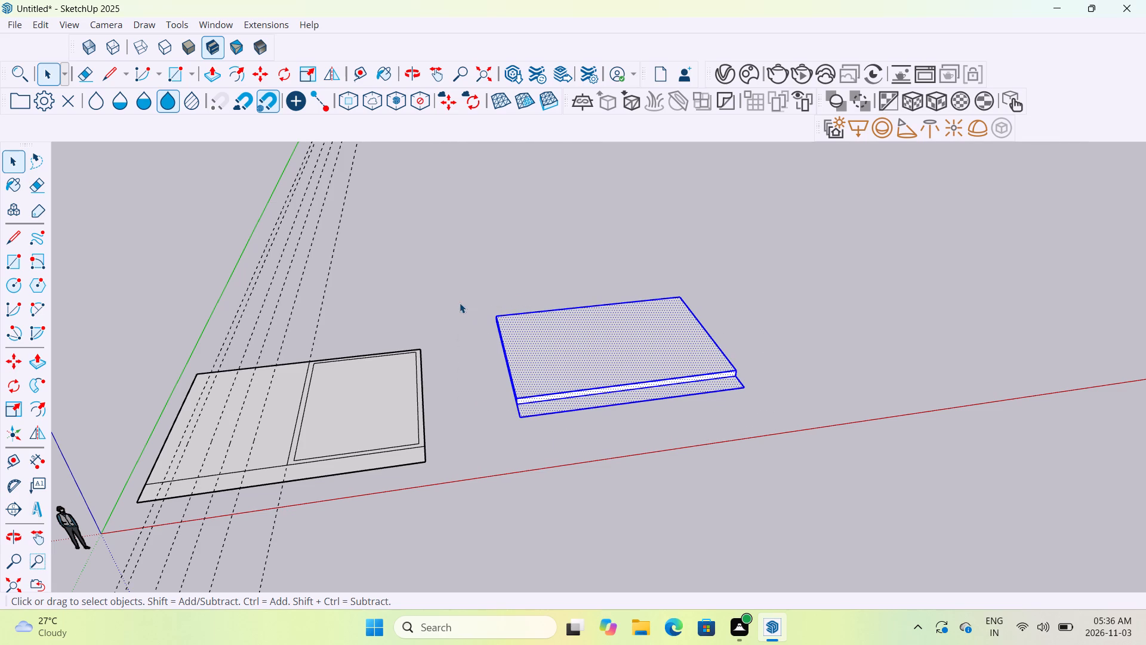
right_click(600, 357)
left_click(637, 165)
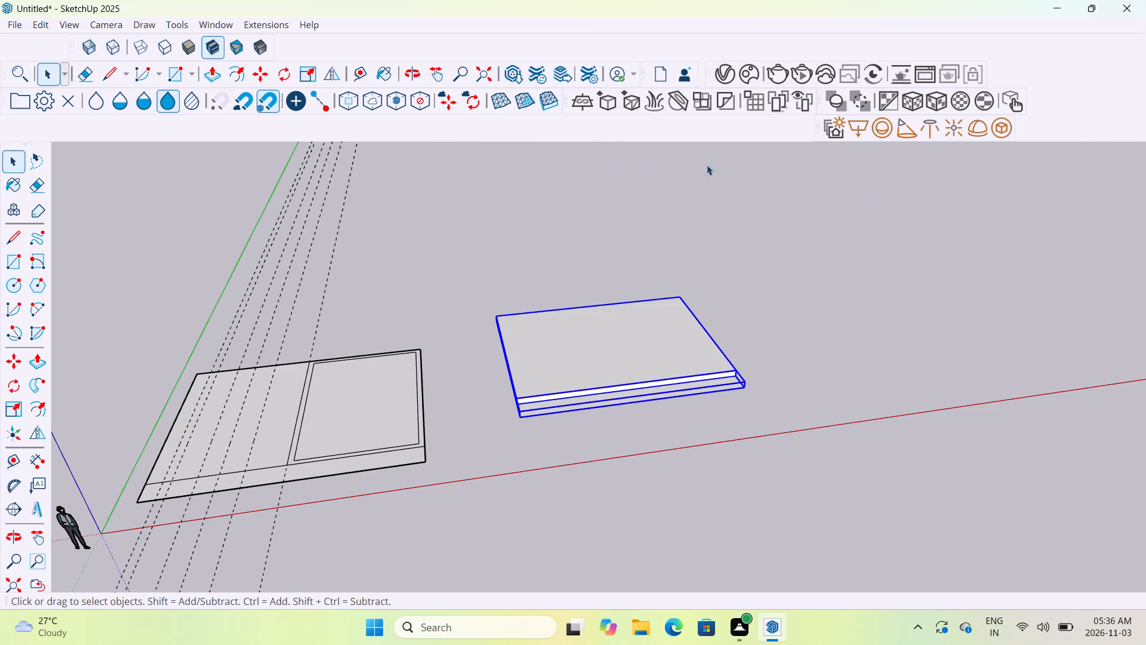
Undo the grouping, the extrusion and the erasures on the copied plan until its guides, dividing line and inner offset lines are back.
scroll(291, 460, "down", 5)
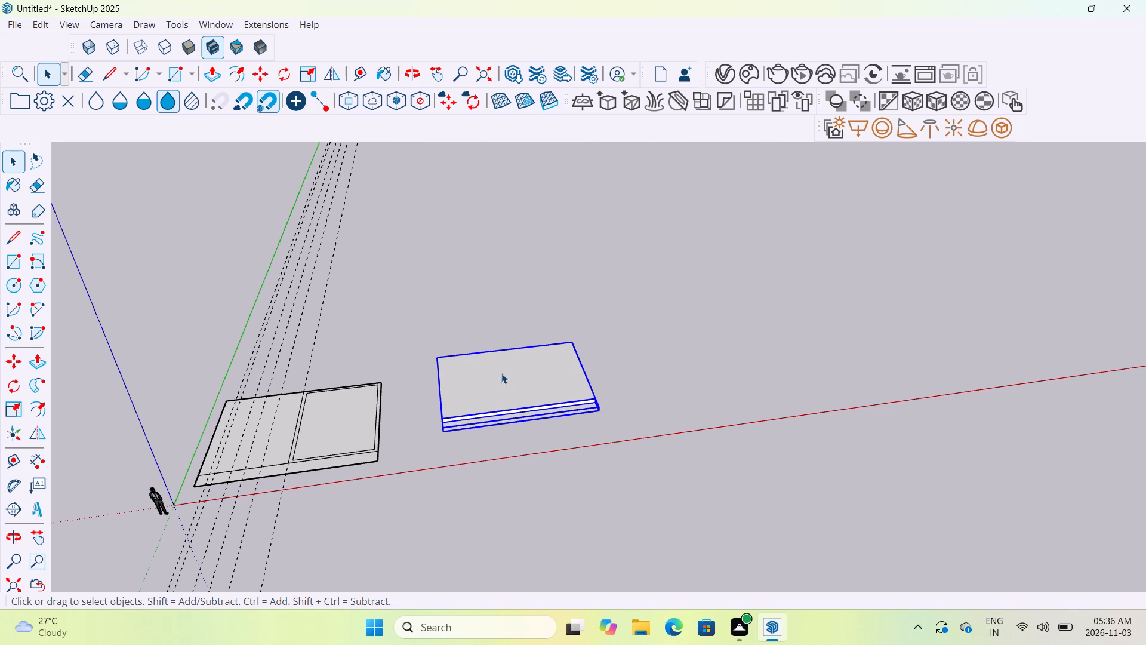
key("ctrl+z")
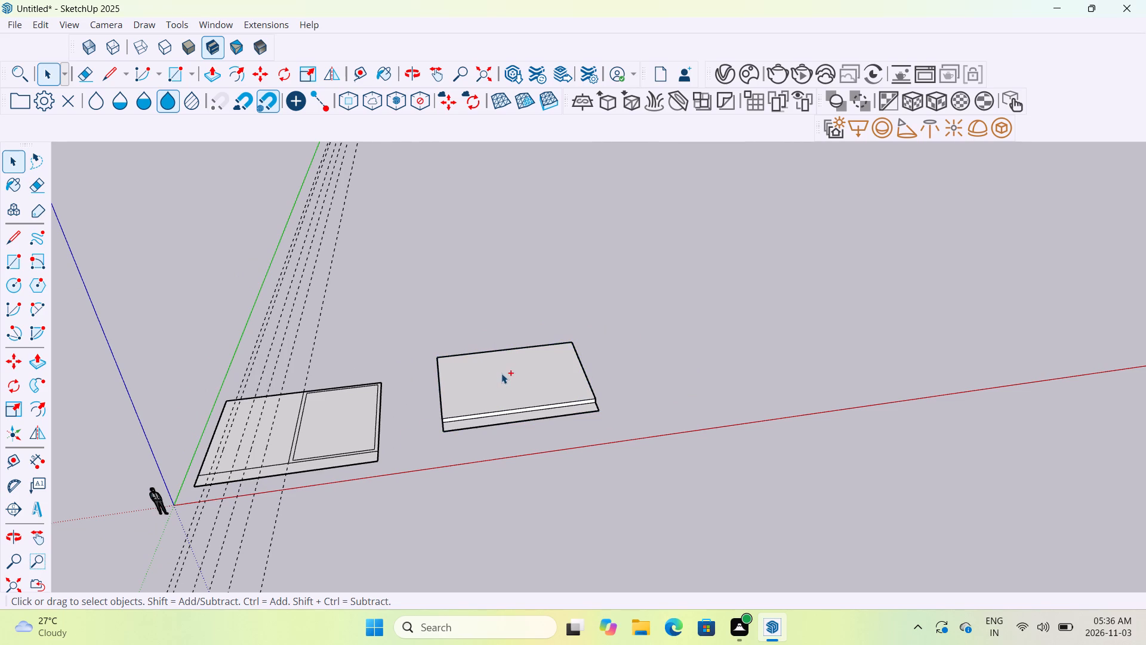
key("ctrl+z")
key("ctrl+z")
key("ctrl+z")
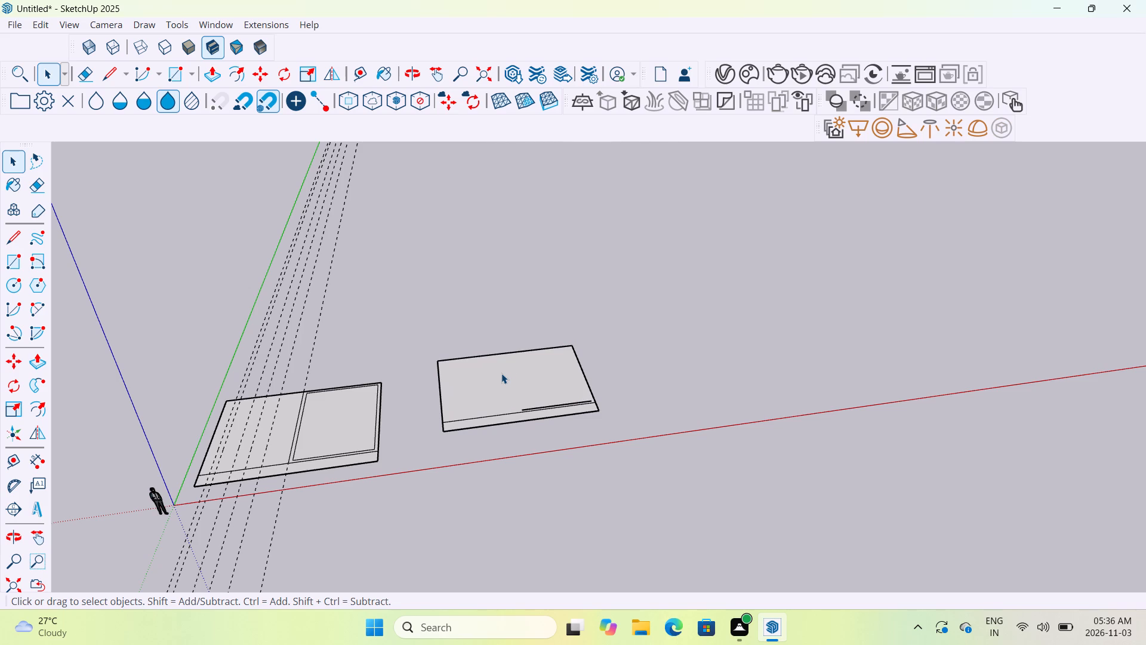
key("ctrl+z")
key("ctrl+z")
key("ctrl+z")
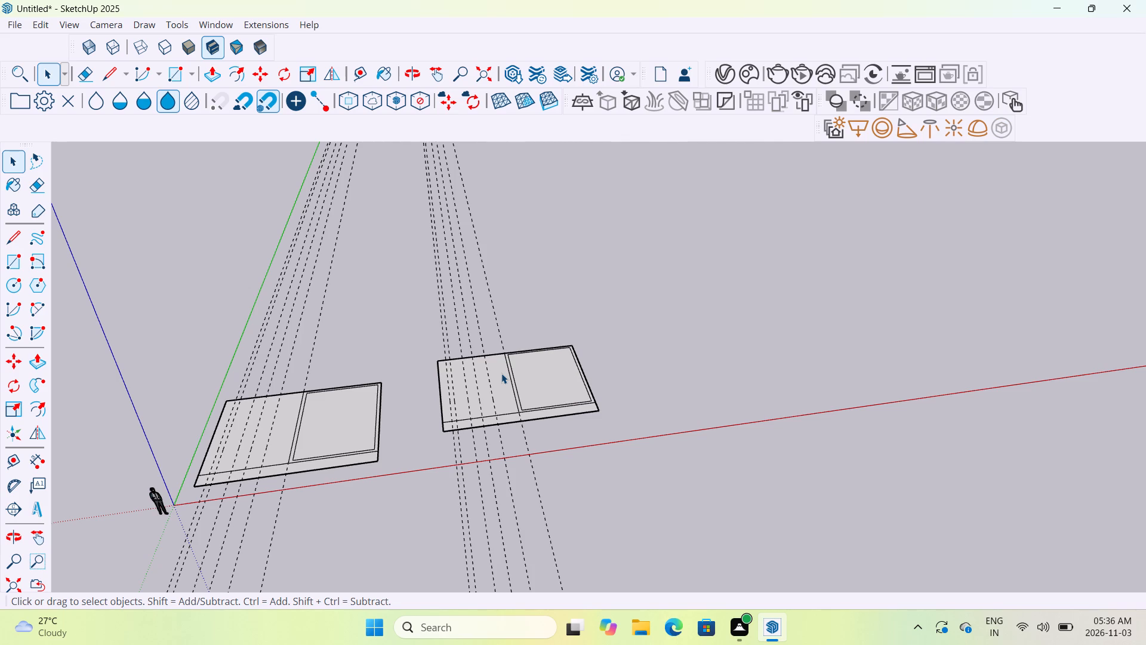
Erase the inner offset lines along the far edge and beside the dividing line of the copied plan, keeping the dividing line.
scroll(501, 373, "up", 12)
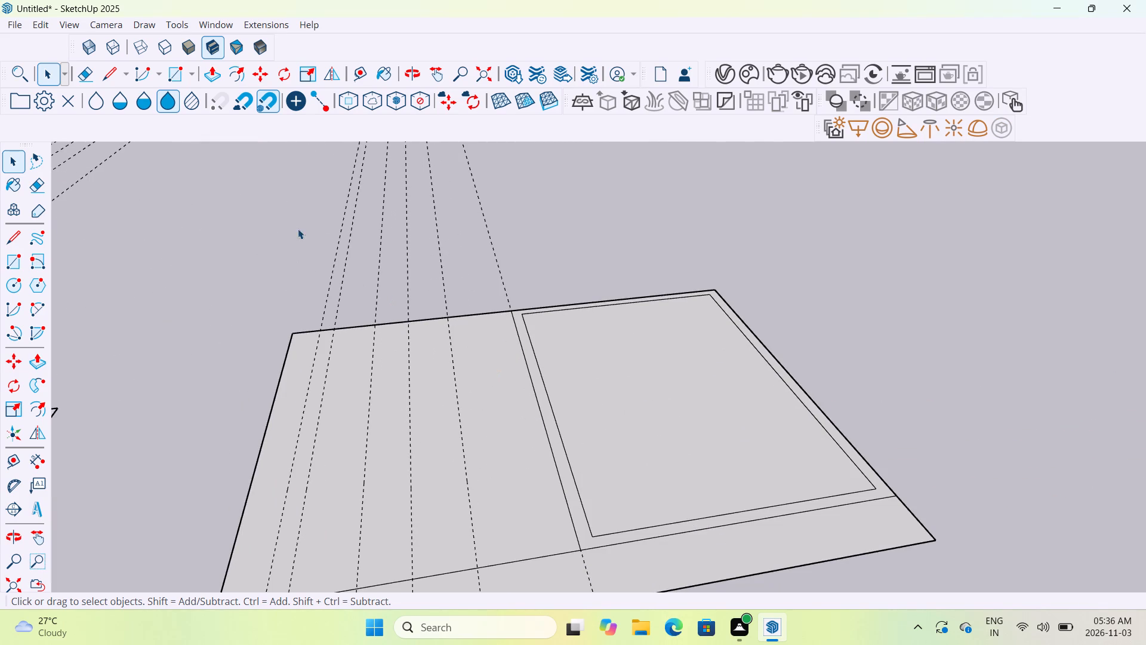
left_click(82, 70)
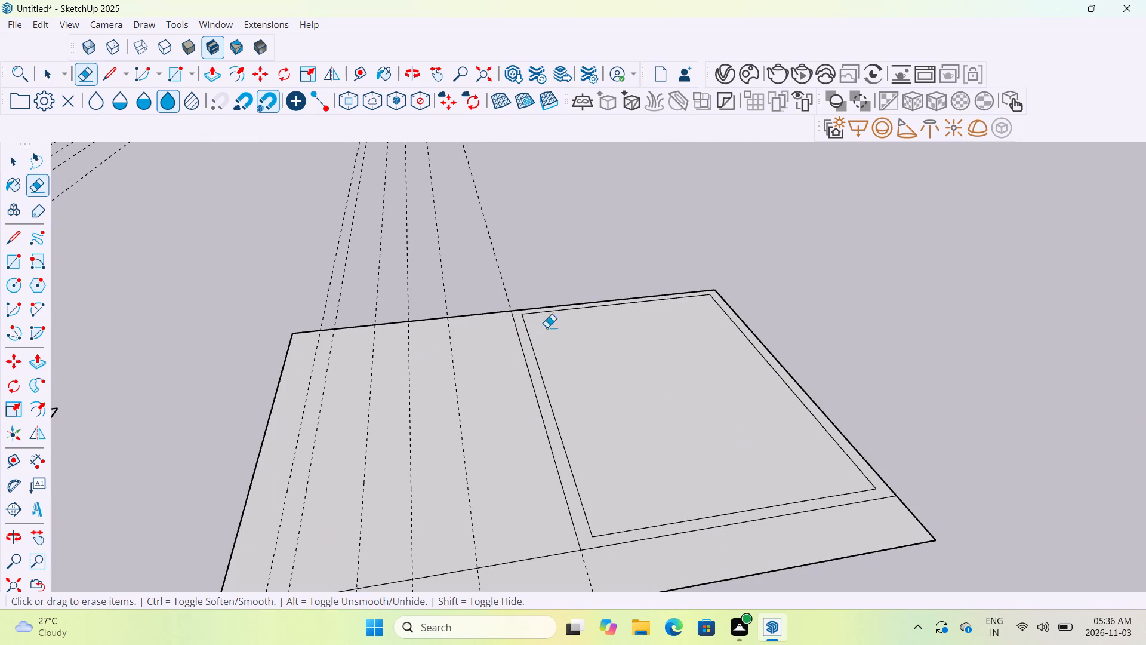
scroll(555, 320, "up", 15)
left_click_drag(562, 285, 562, 333)
scroll(562, 333, "down", 6)
left_click_drag(454, 384, 478, 373)
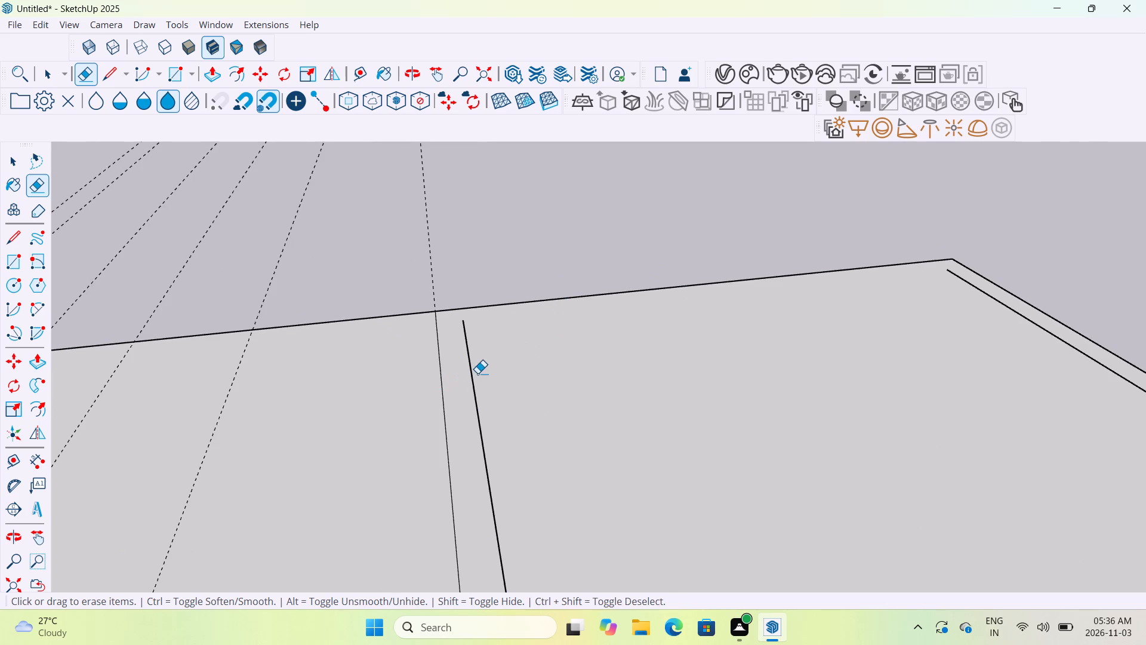
left_click_drag(478, 373, 479, 372)
Erase the remaining inner offset lines next to the front strip and along the outer side edge of the copied plan.
scroll(556, 409, "down", 14)
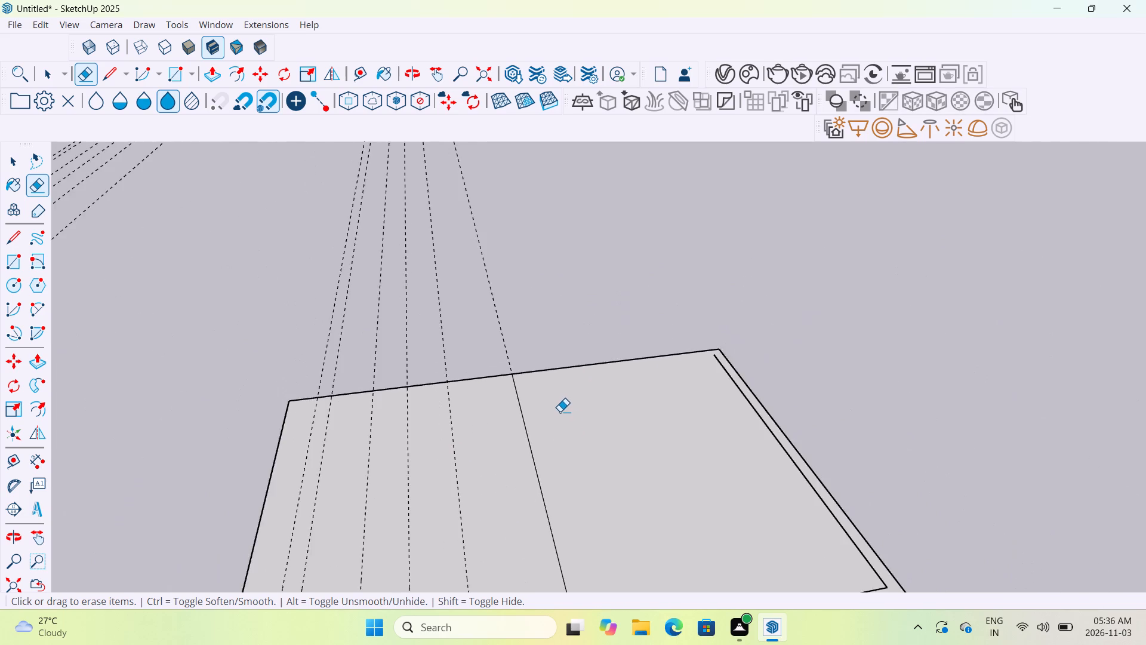
scroll(560, 411, "down", 12)
scroll(627, 469, "up", 1)
scroll(627, 469, "down", 1)
scroll(627, 469, "up", 18)
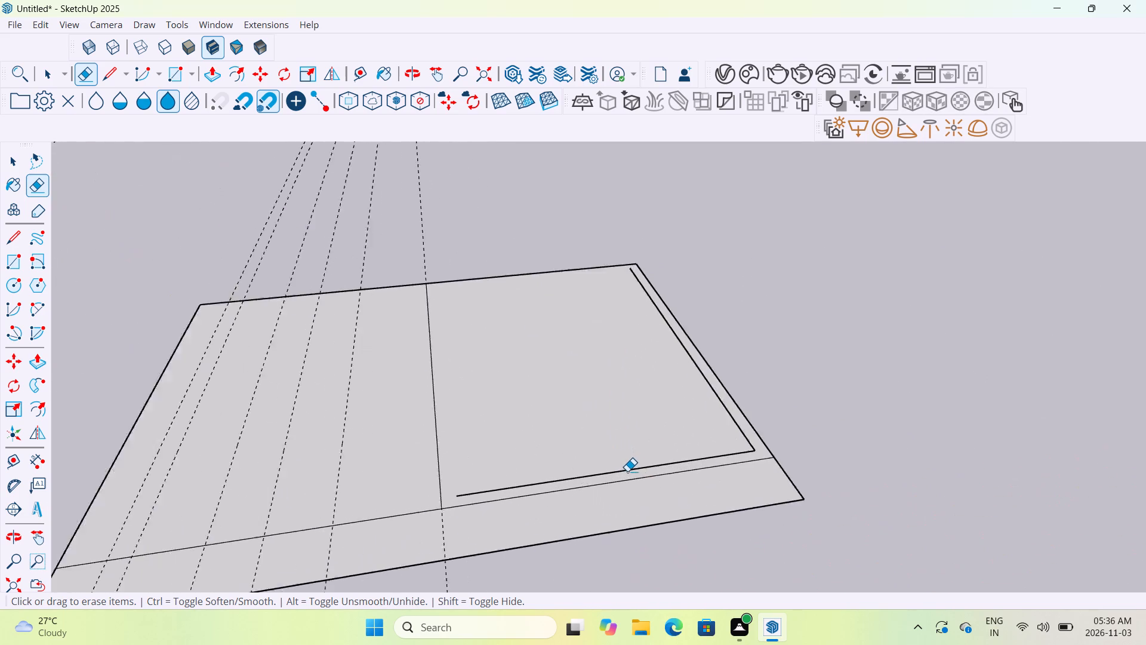
scroll(627, 471, "up", 7)
left_click_drag(627, 457, 626, 477)
left_click_drag(836, 381, 845, 360)
scroll(843, 370, "down", 20)
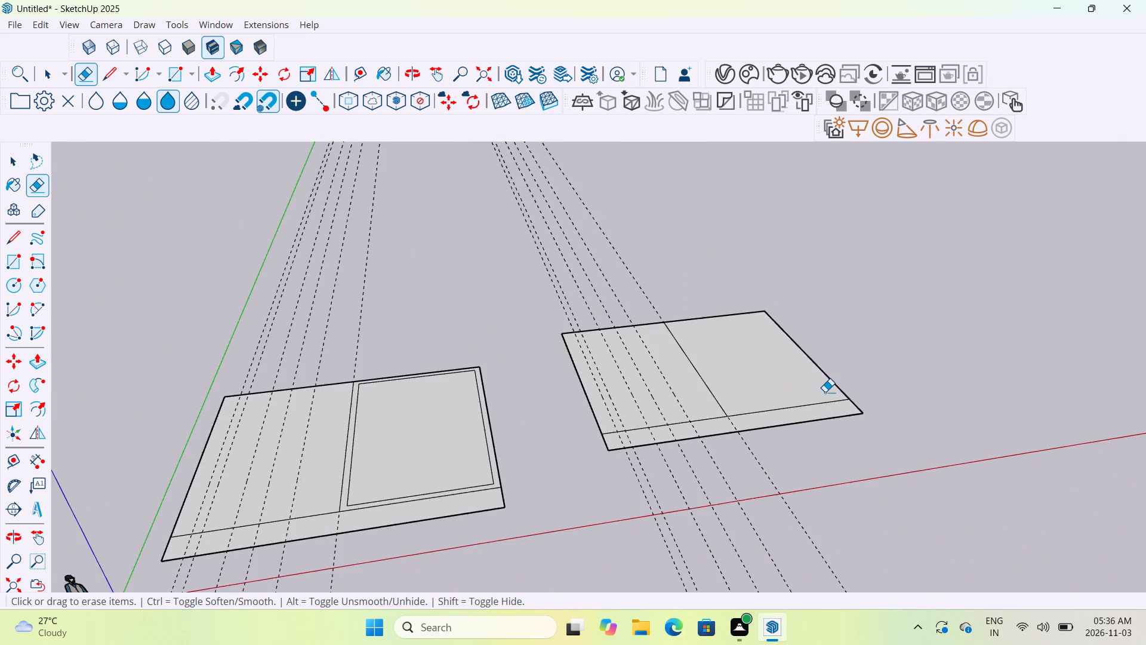
Extrude the copied plan's face on the outer side of the dividing line, behind the front strip, up 1'.
scroll(825, 392, "up", 6)
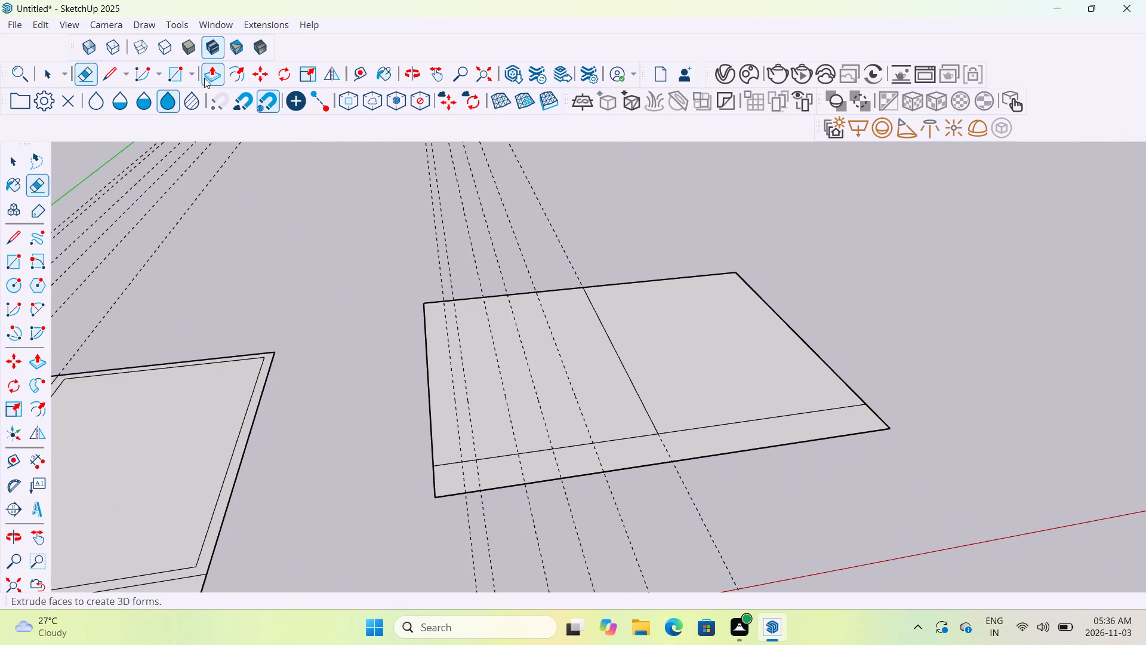
left_click(204, 78)
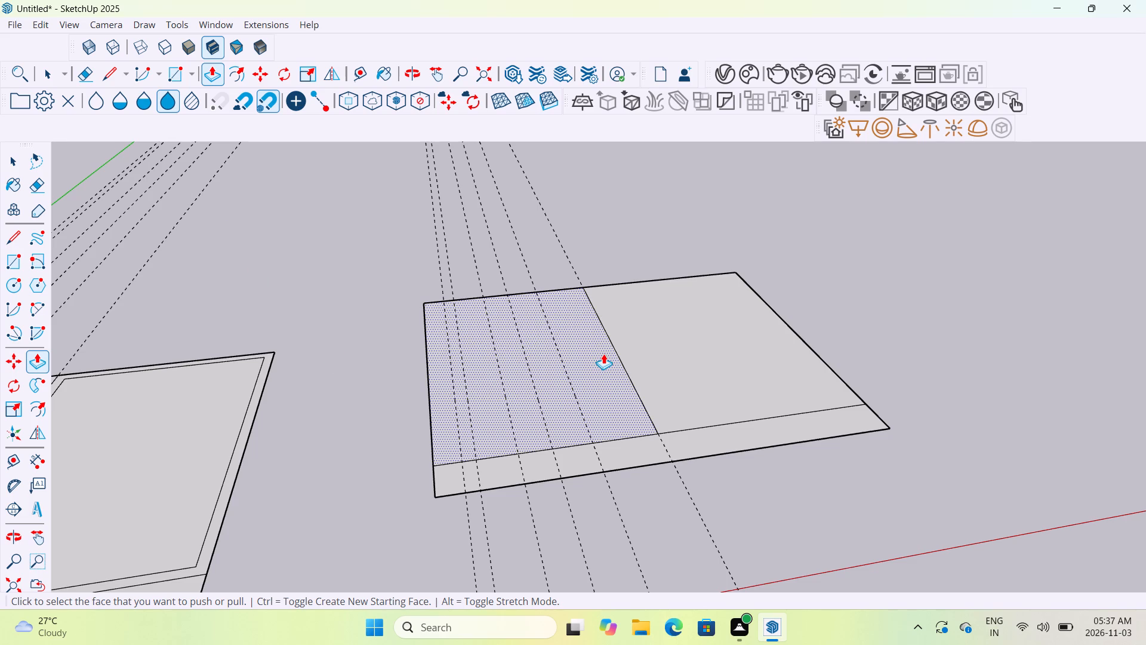
scroll(779, 474, "up", 8)
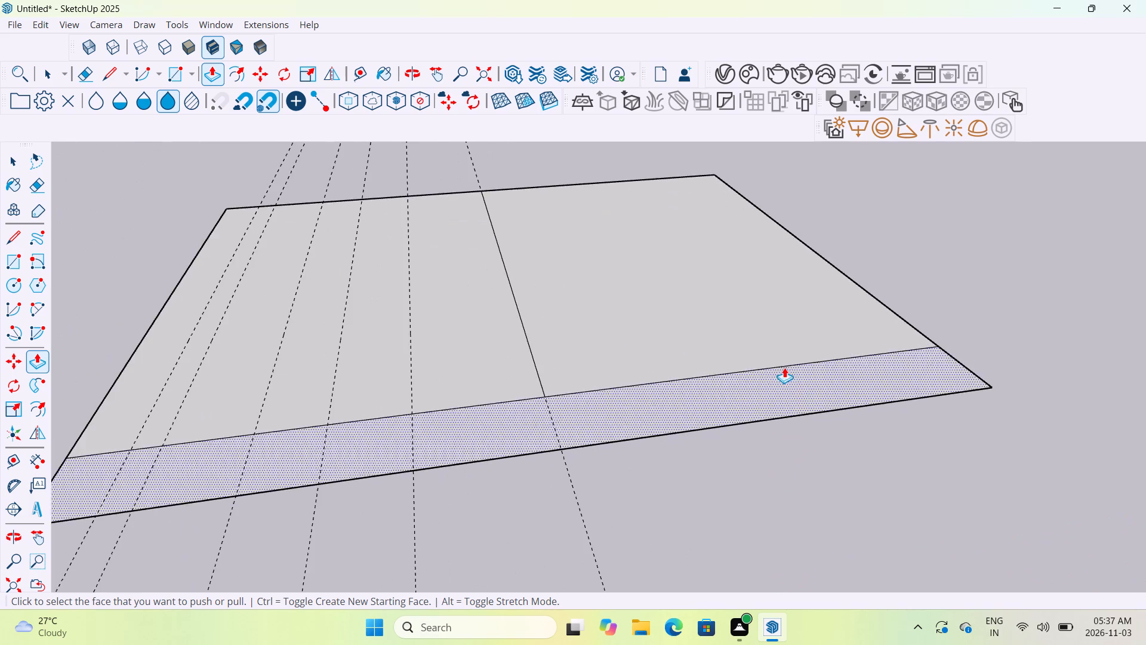
scroll(769, 343, "down", 5)
scroll(769, 343, "up", 1)
scroll(769, 343, "down", 5)
middle_click_drag(768, 345, 776, 510)
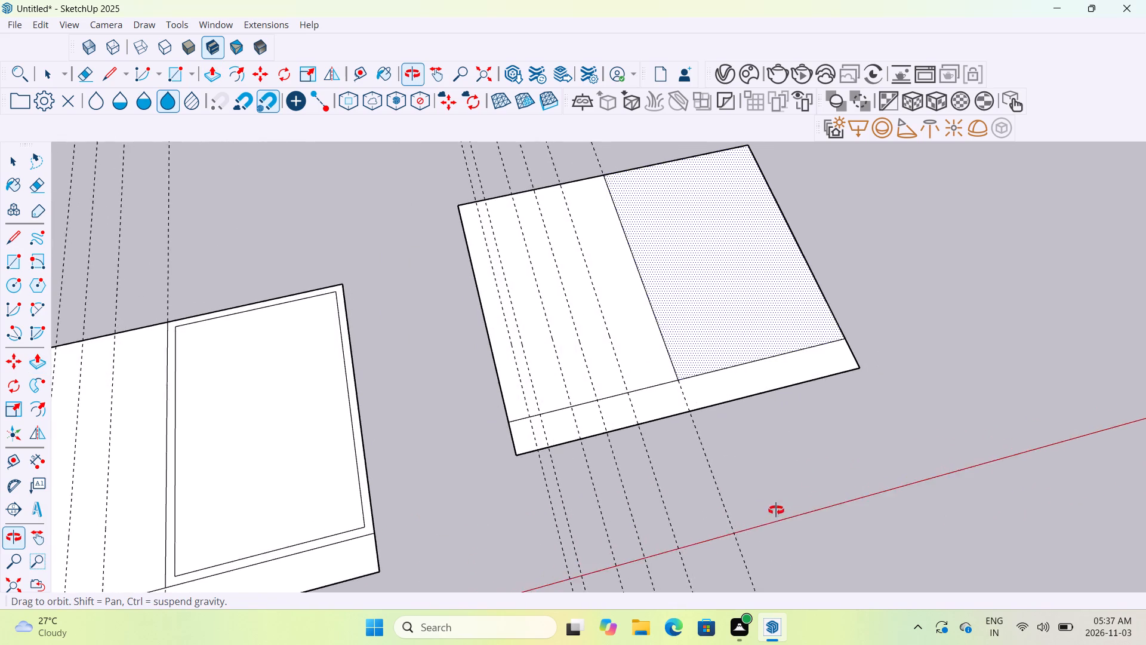
middle_click_drag(776, 510, 765, 520)
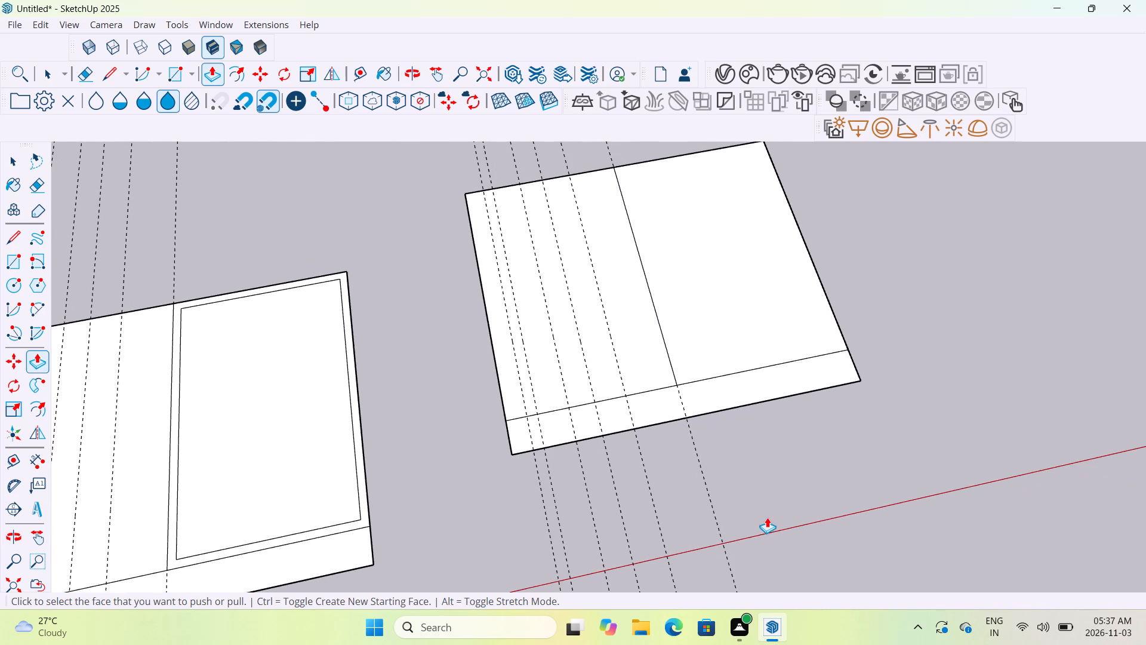
scroll(762, 396, "up", 2)
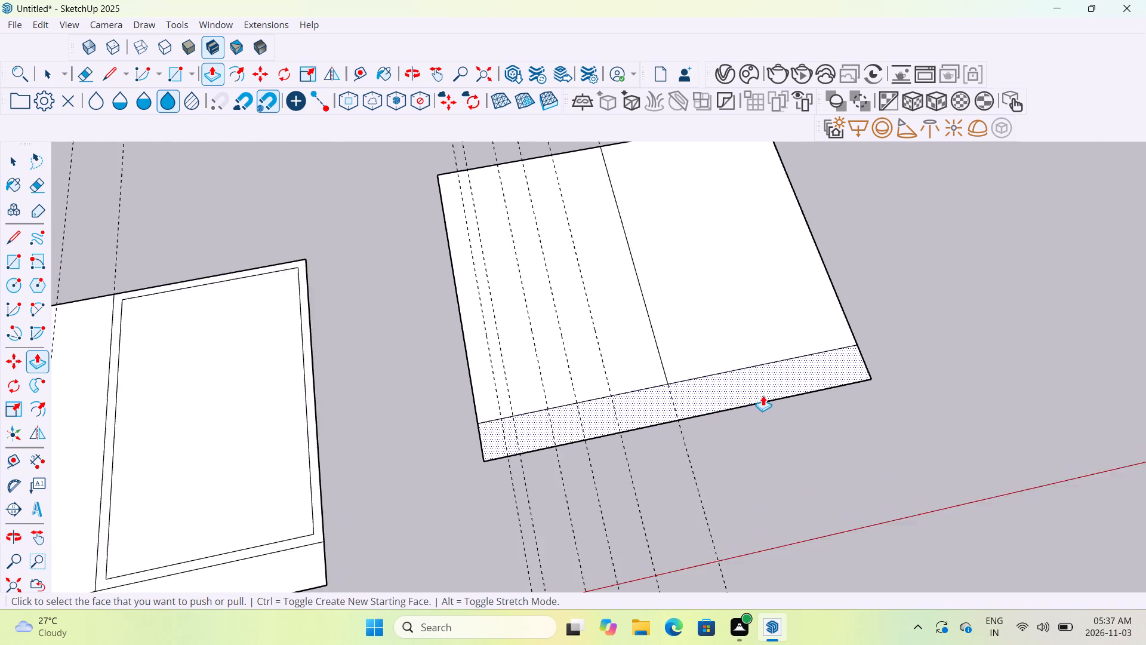
scroll(763, 395, "up", 3)
middle_click_drag(882, 390, 883, 392)
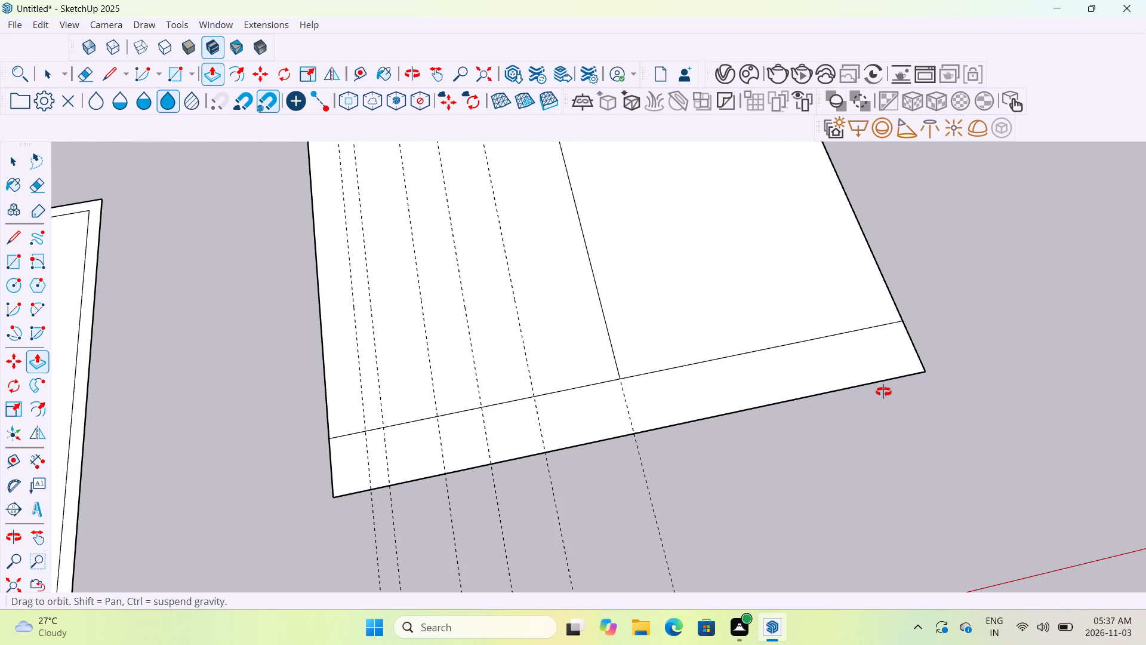
middle_click_drag(883, 392, 869, 409)
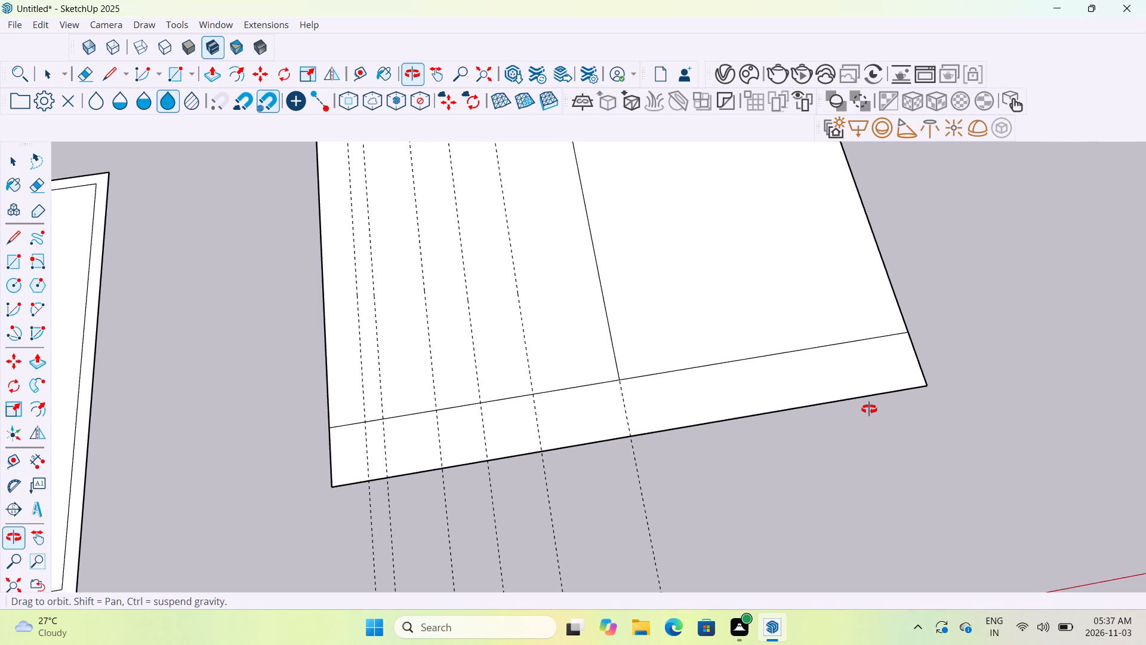
middle_click_drag(869, 409, 867, 413)
scroll(867, 413, "down", 4)
left_click(791, 329)
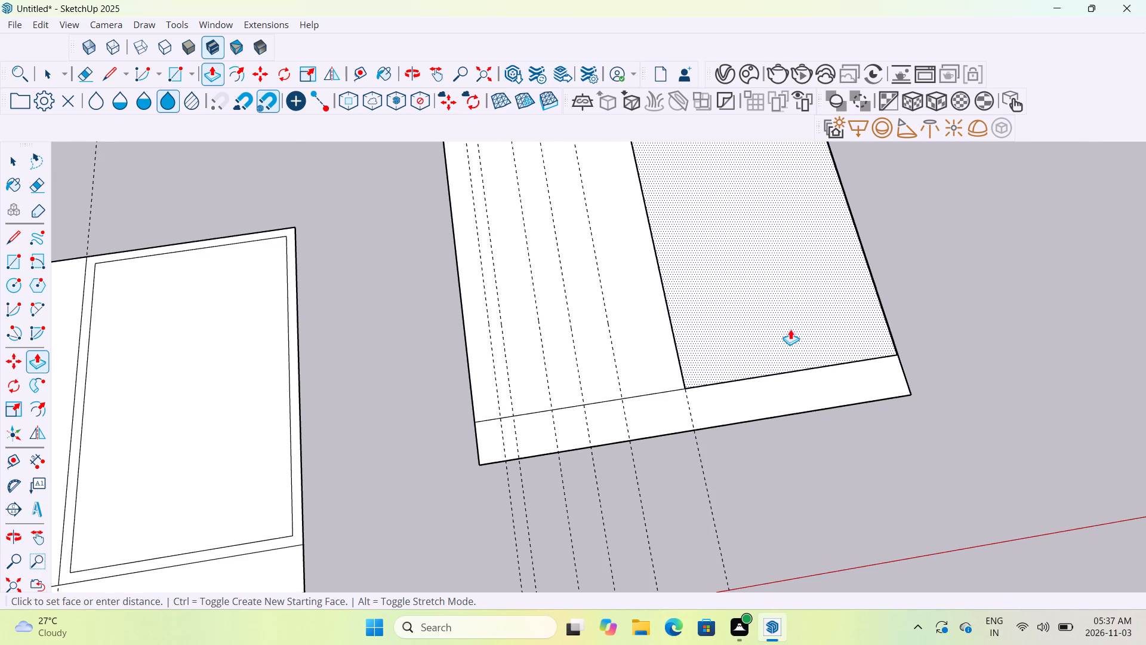
type("1'")
key("Return")
middle_click_drag(830, 411, 768, 309)
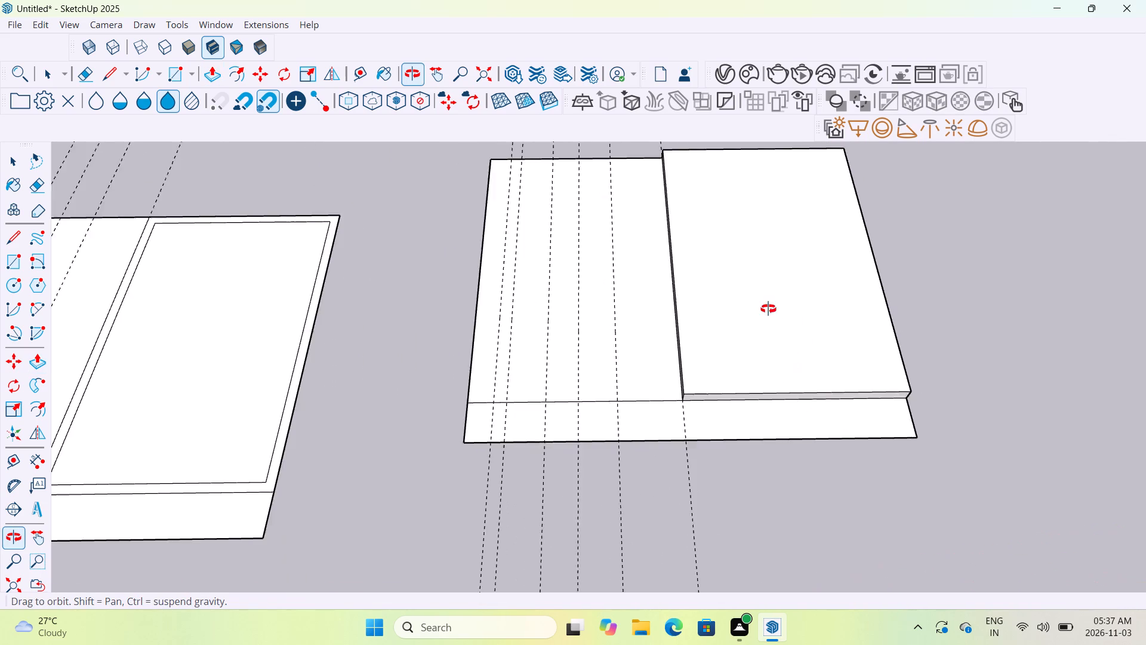
middle_click_drag(768, 309, 770, 248)
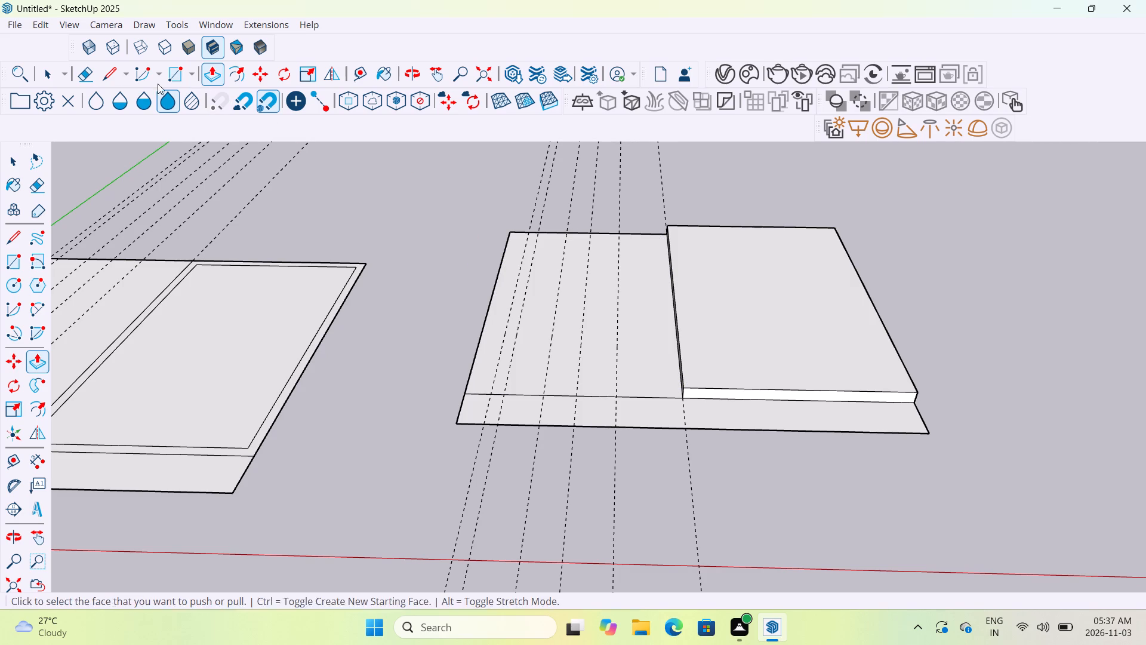
Erase the dashed guide lines crossing the copied plan.
left_click(85, 74)
left_click_drag(485, 194, 514, 185)
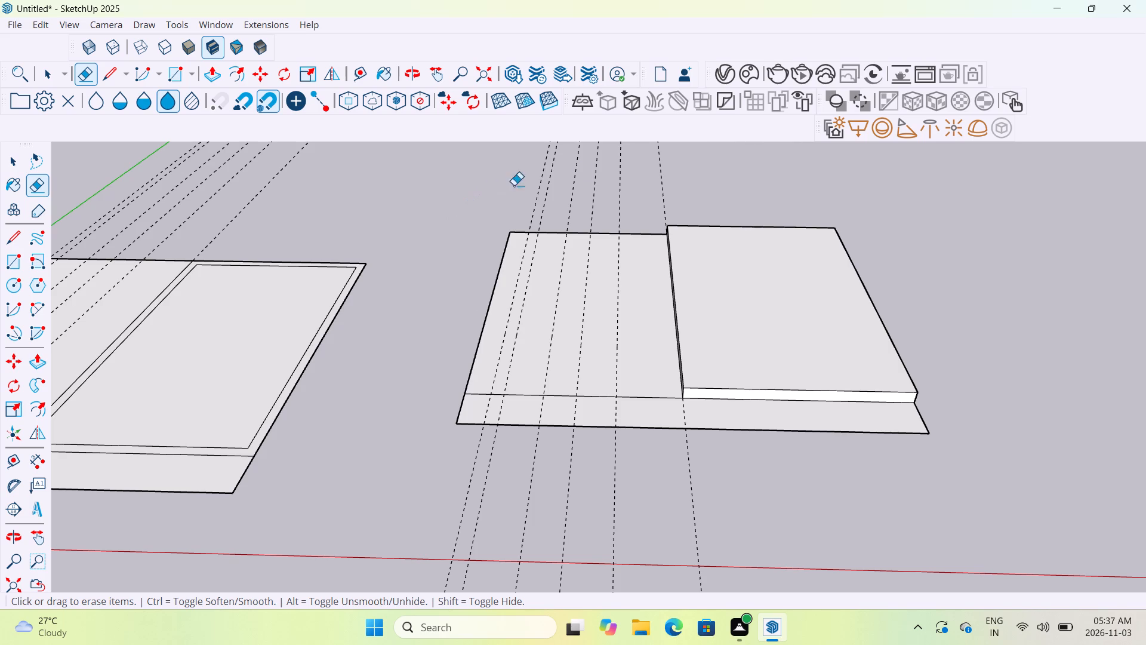
left_click_drag(514, 185, 664, 167)
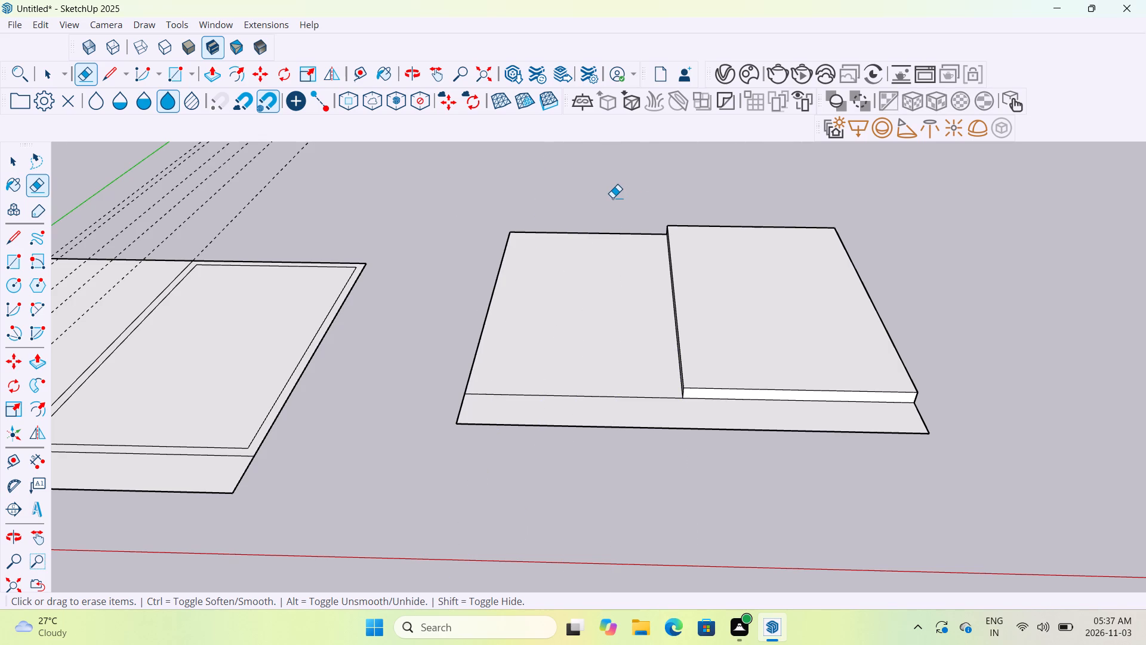
Erase the flat half and the front strip of the copied plan, keeping only the raised slab.
left_click_drag(600, 225, 587, 324)
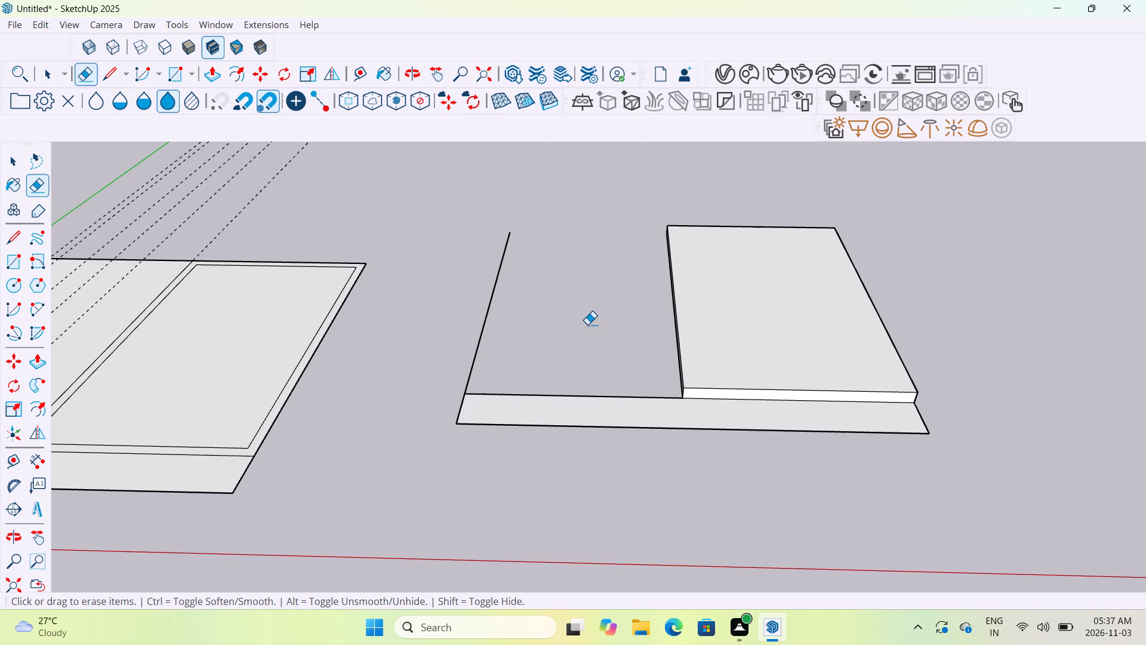
left_click_drag(465, 324, 520, 314)
left_click(557, 376)
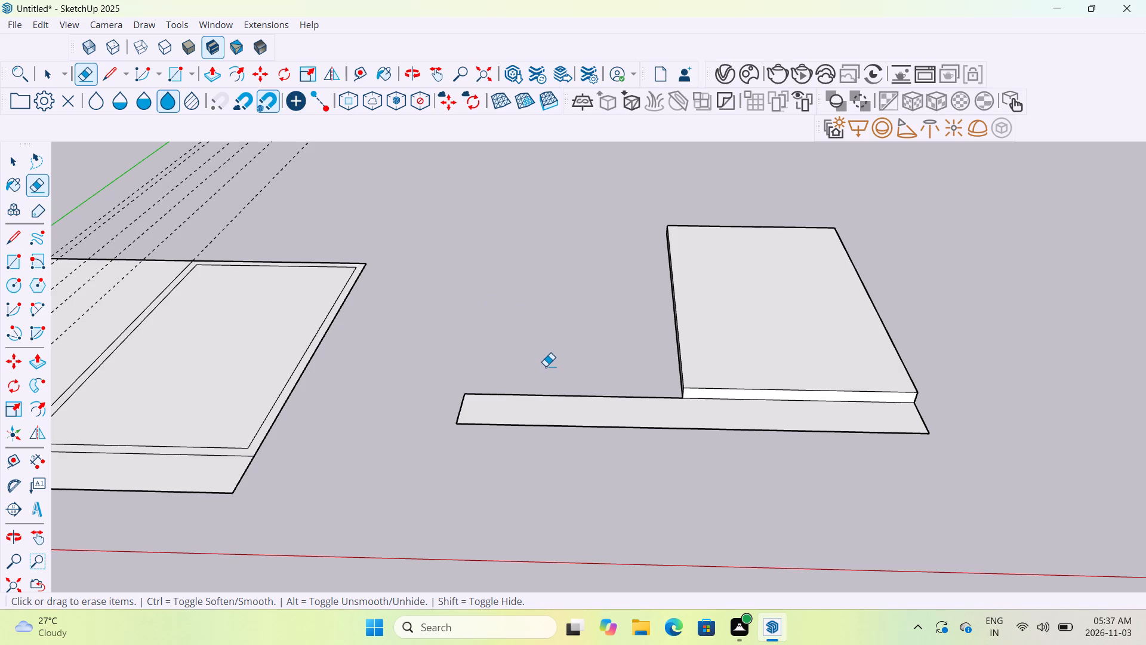
left_click_drag(578, 371, 578, 381)
left_click(106, 82)
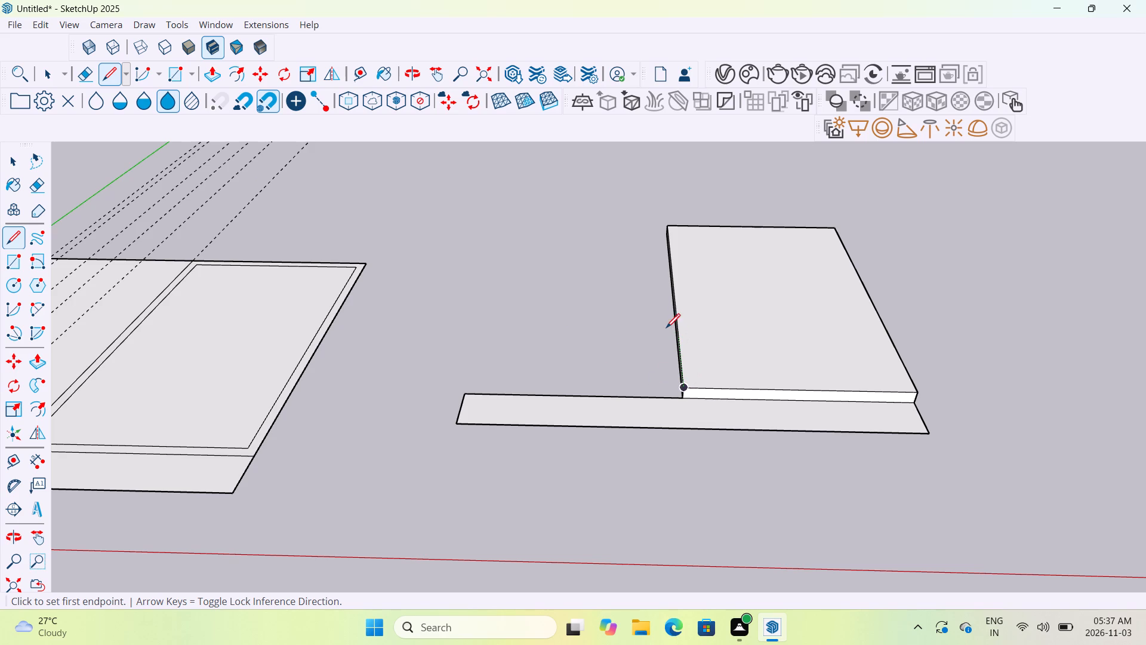
left_click(88, 80)
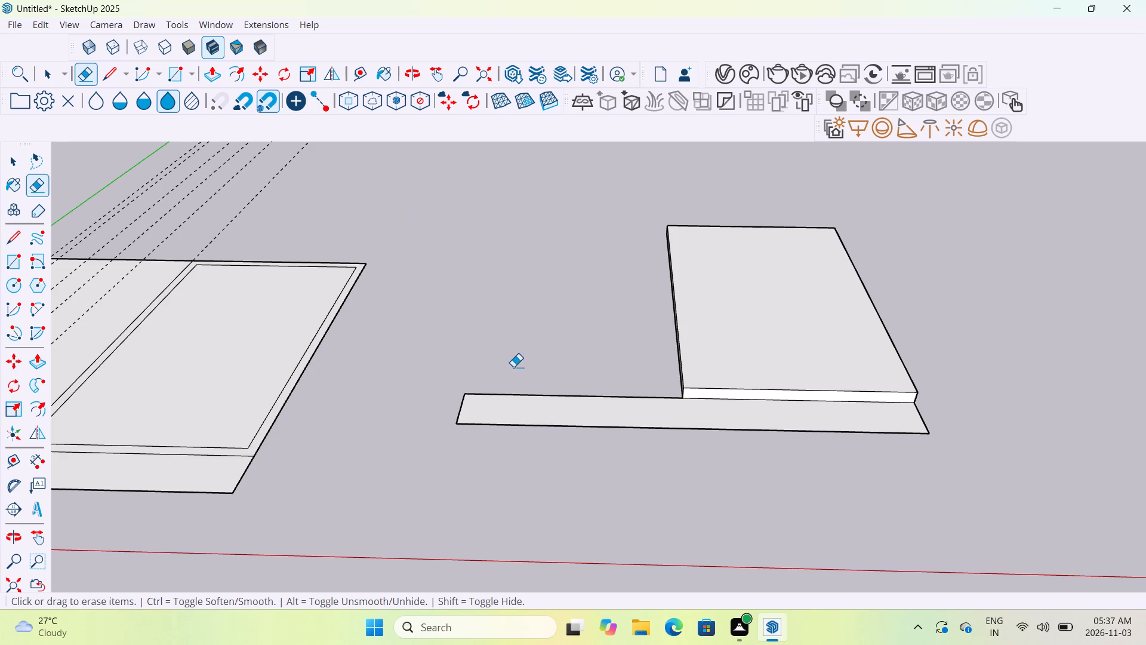
left_click_drag(513, 367, 520, 468)
left_click_drag(376, 412, 468, 391)
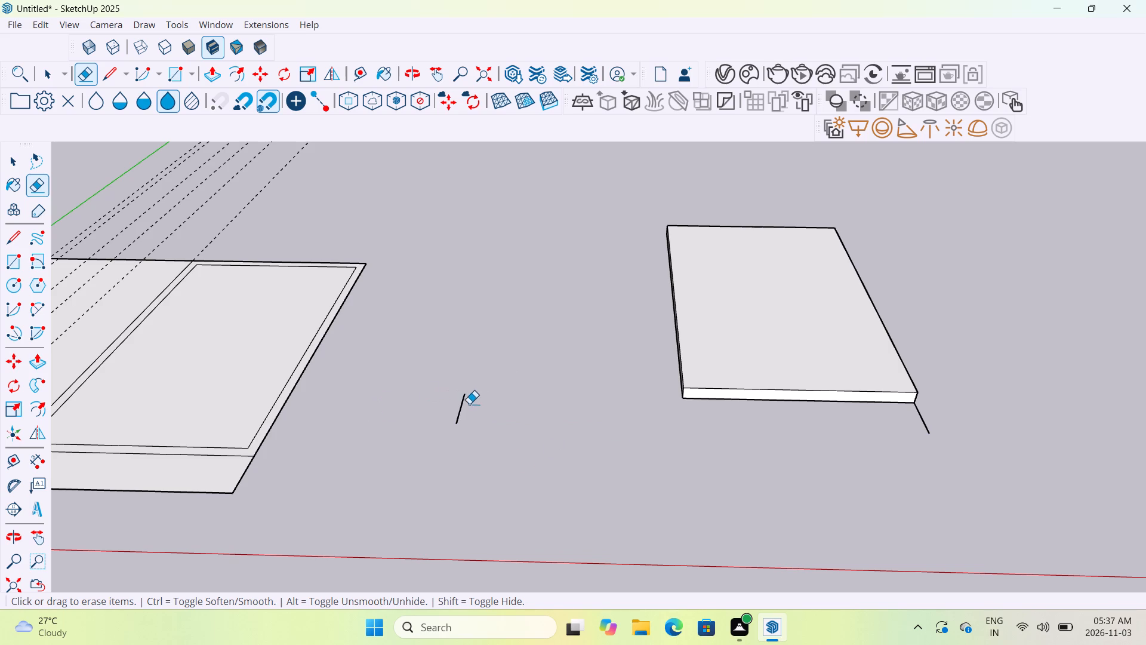
left_click_drag(454, 413, 473, 398)
left_click_drag(900, 416, 962, 404)
Select the whole remaining slab and make it a group.
left_click(55, 74)
left_click_drag(962, 439, 624, 272)
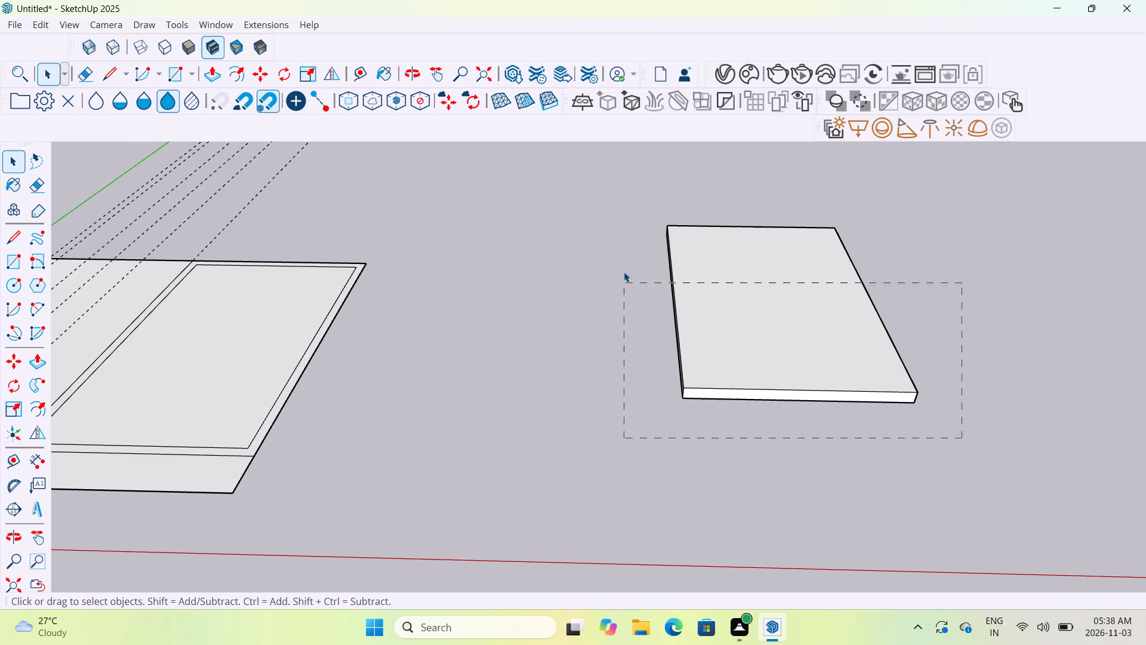
left_click_drag(624, 272, 633, 192)
middle_click_drag(718, 251, 725, 426)
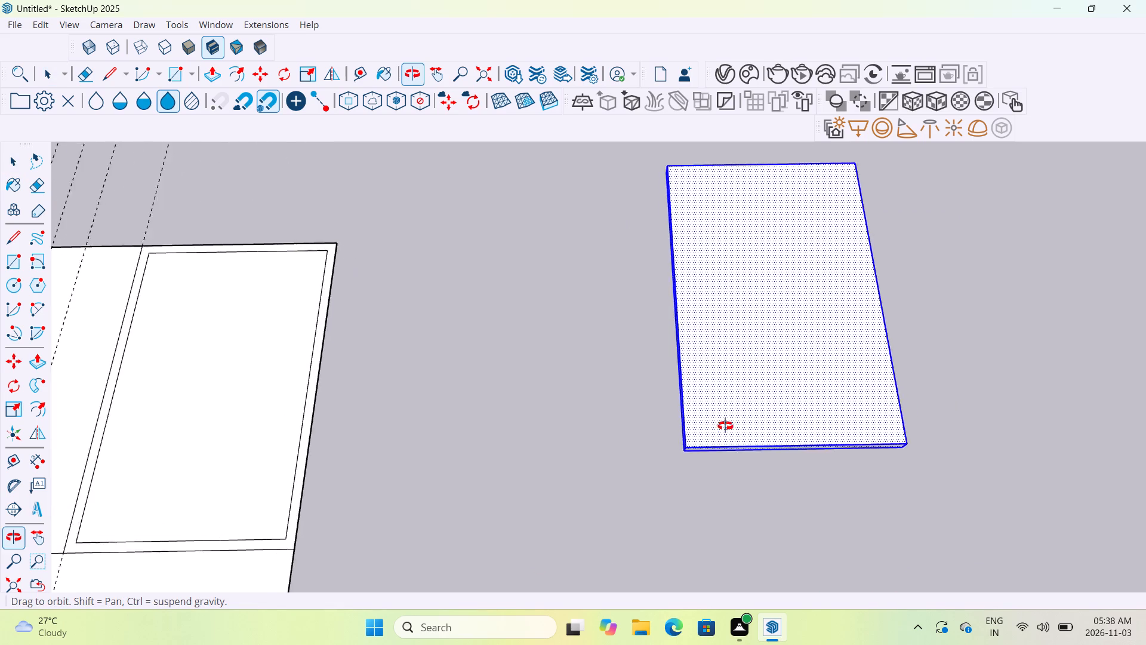
middle_click_drag(725, 426, 725, 430)
scroll(725, 430, "down", 5)
scroll(743, 205, "up", 11)
middle_click_drag(740, 253, 751, 373)
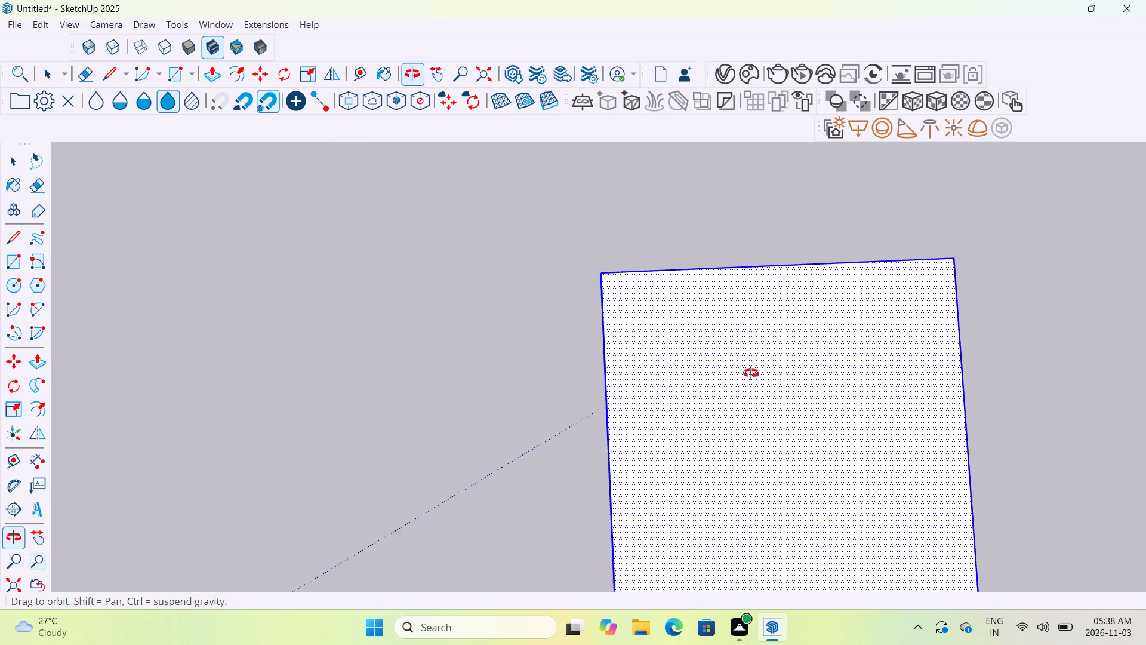
middle_click_drag(751, 373, 742, 322)
scroll(742, 323, "down", 11)
scroll(742, 317, "up", 1)
scroll(742, 317, "down", 6)
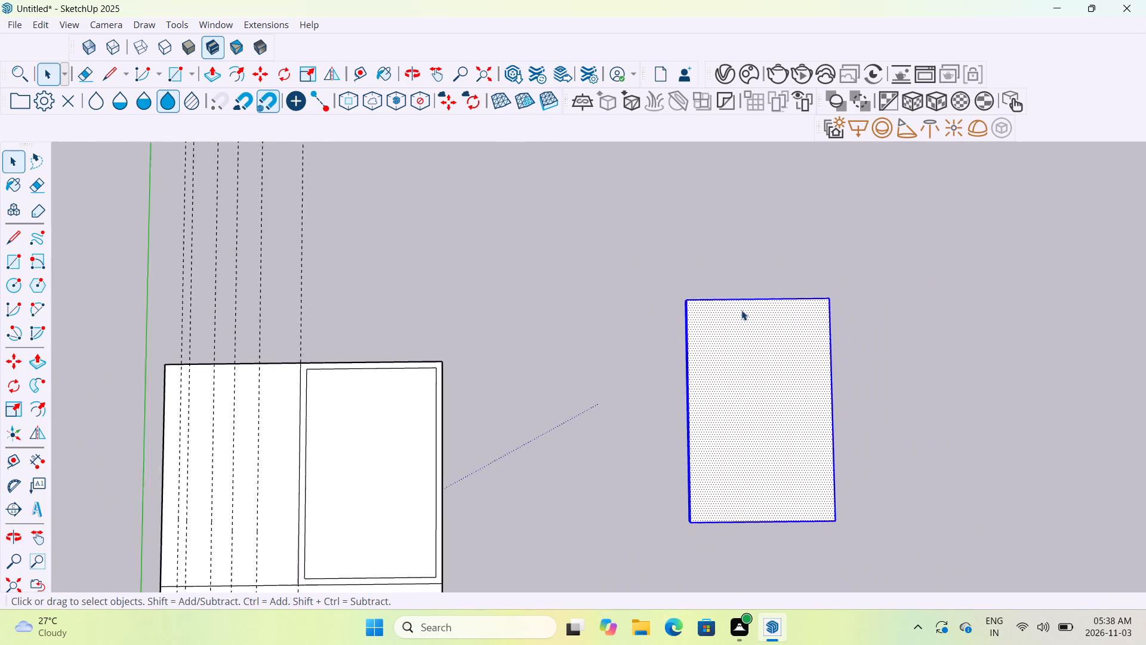
scroll(741, 310, "down", 2)
right_click(752, 336)
left_click(791, 146)
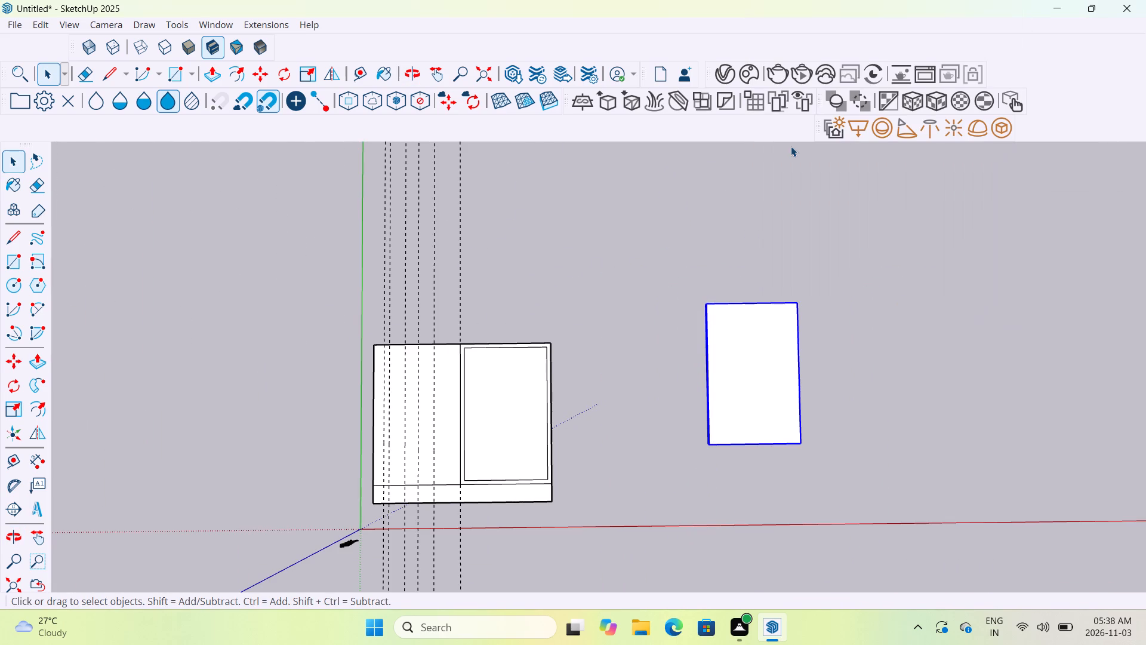
Extrude the 9" wall ring around the room on the original plan up 10'.
scroll(487, 498, "up", 6)
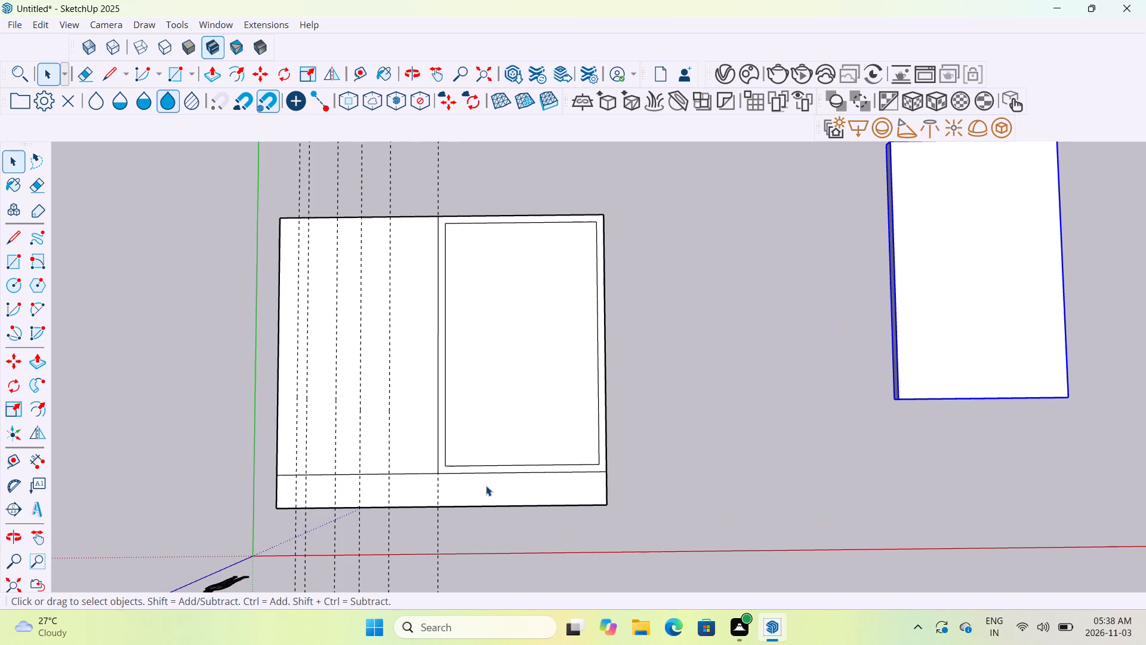
middle_click_drag(491, 479, 482, 280)
middle_click_drag(452, 459, 472, 371)
scroll(421, 436, "up", 6)
left_click(427, 444)
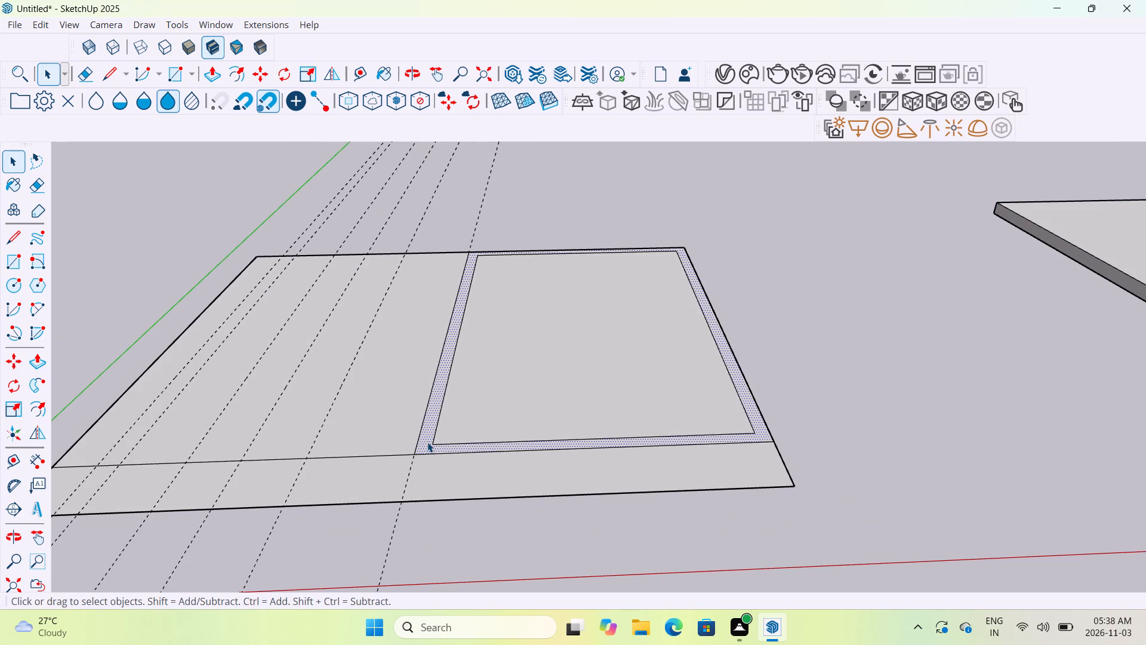
left_click(213, 72)
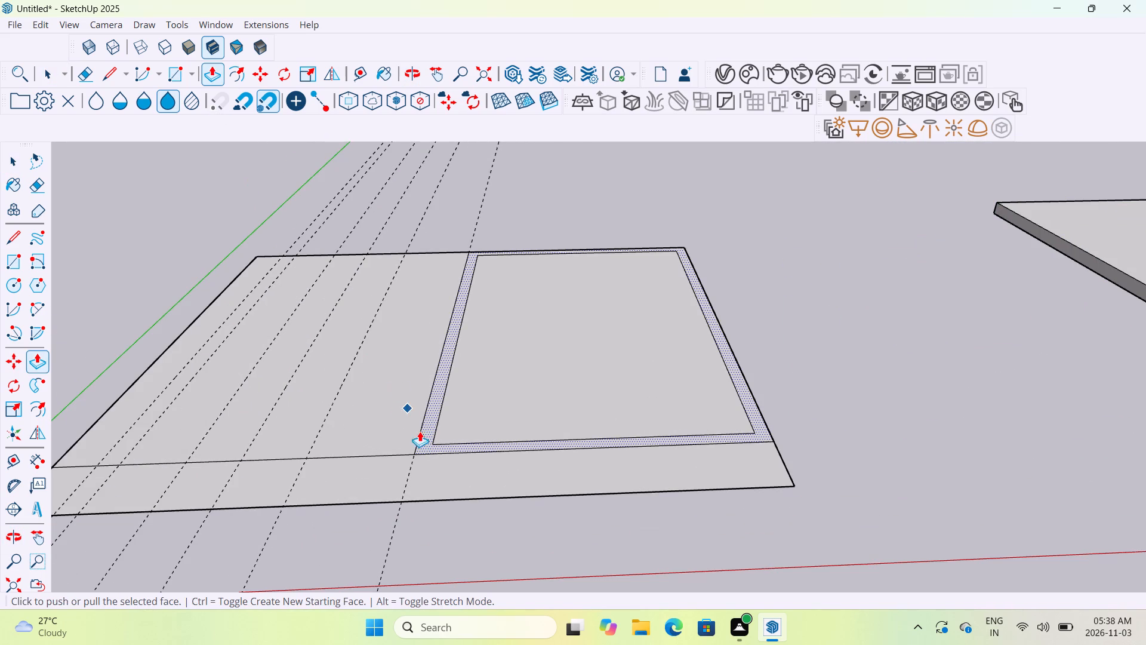
left_click(423, 435)
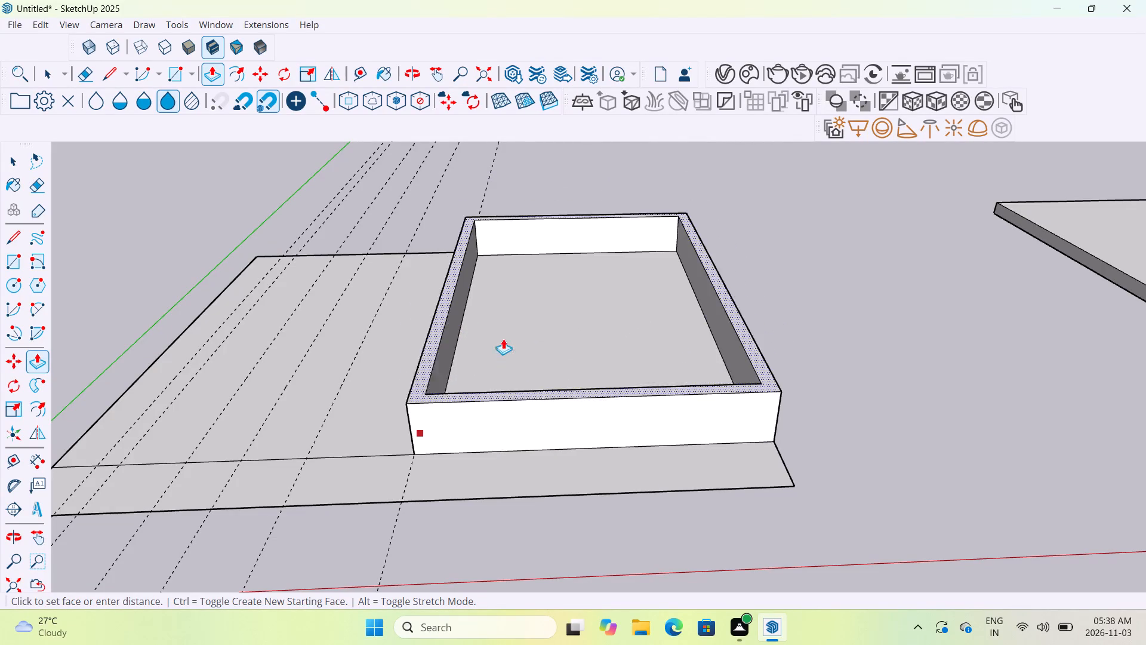
type("10'")
key("Return")
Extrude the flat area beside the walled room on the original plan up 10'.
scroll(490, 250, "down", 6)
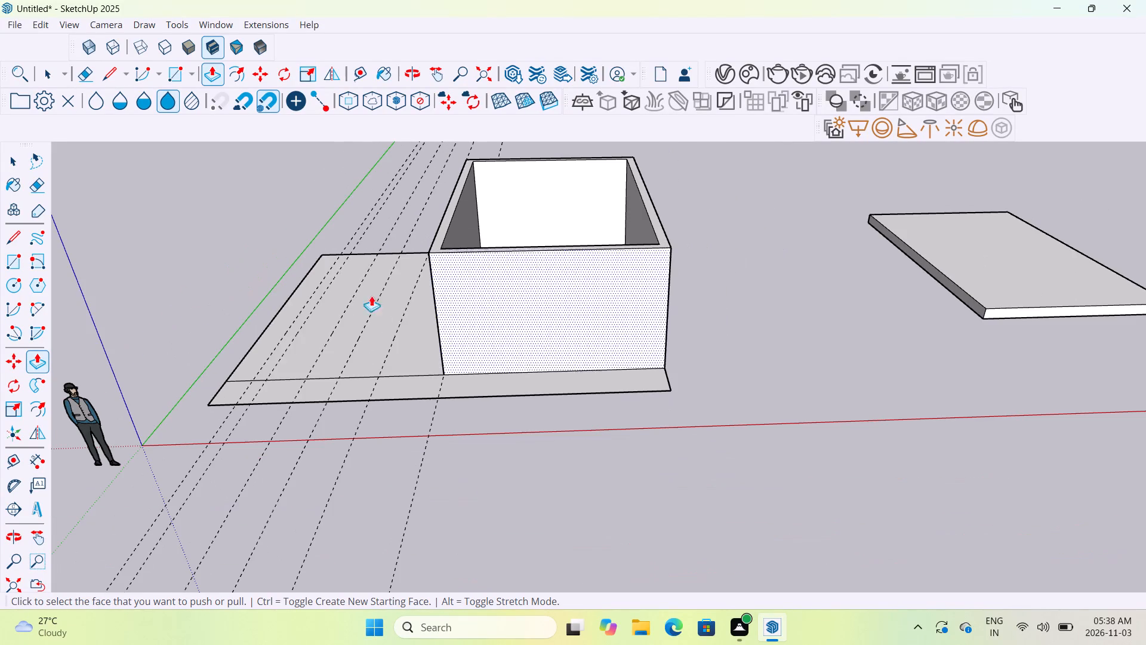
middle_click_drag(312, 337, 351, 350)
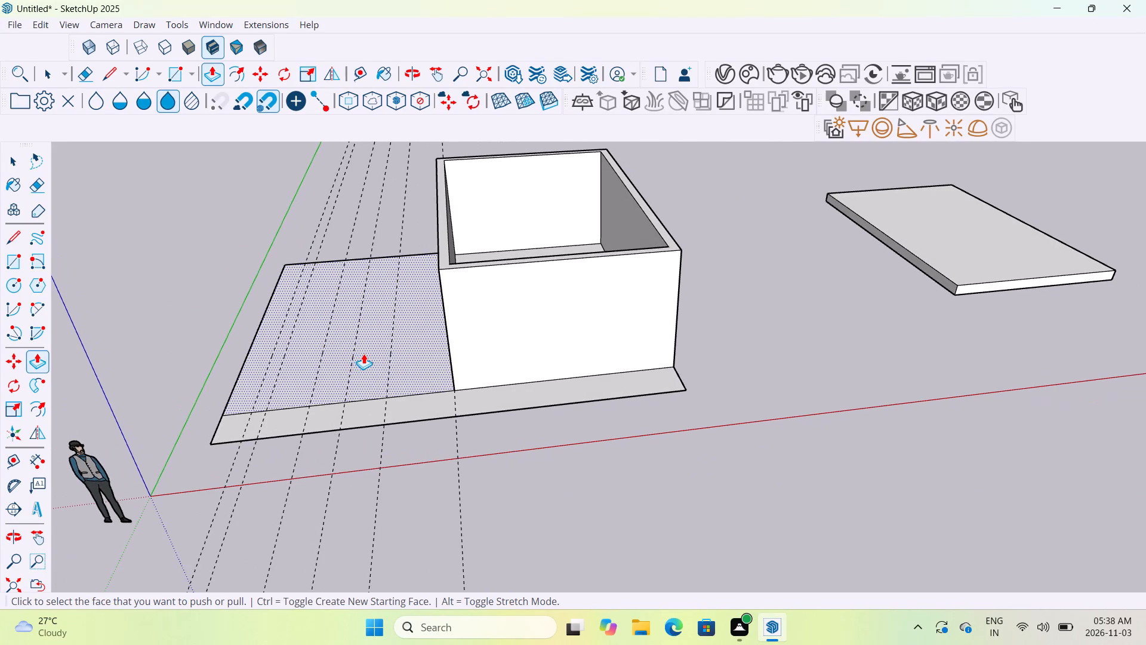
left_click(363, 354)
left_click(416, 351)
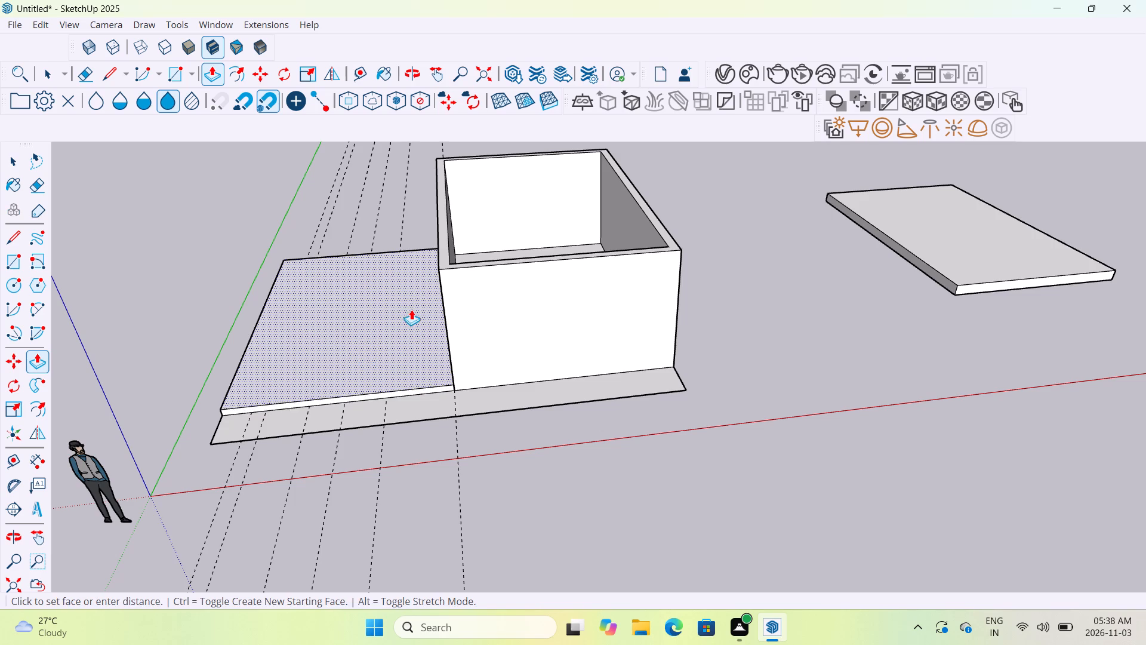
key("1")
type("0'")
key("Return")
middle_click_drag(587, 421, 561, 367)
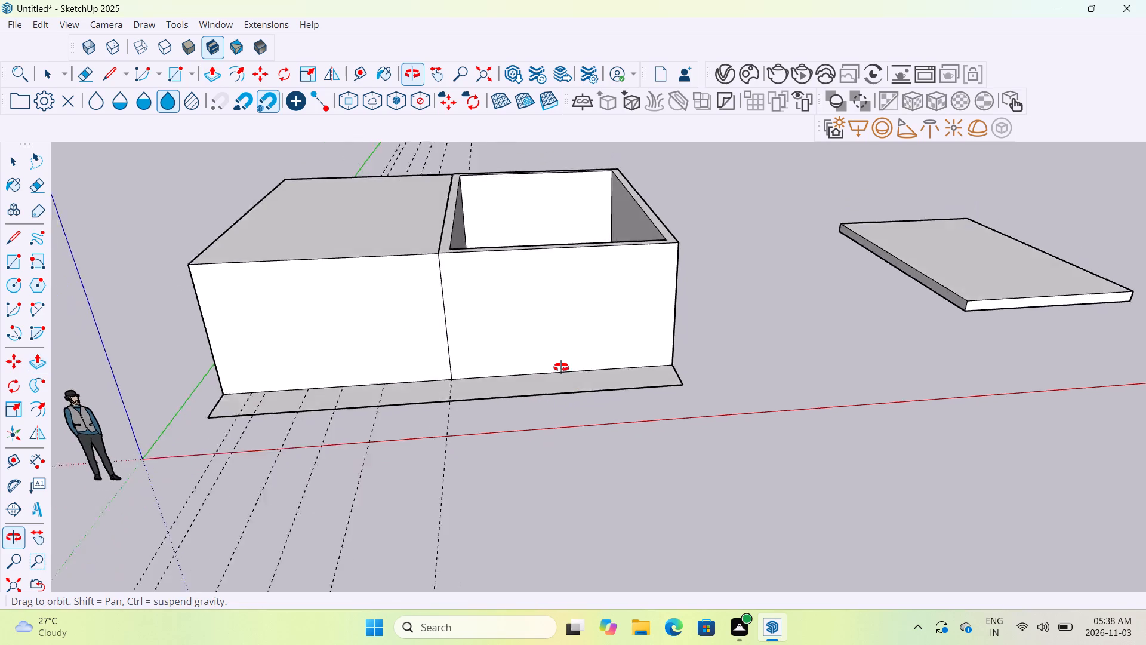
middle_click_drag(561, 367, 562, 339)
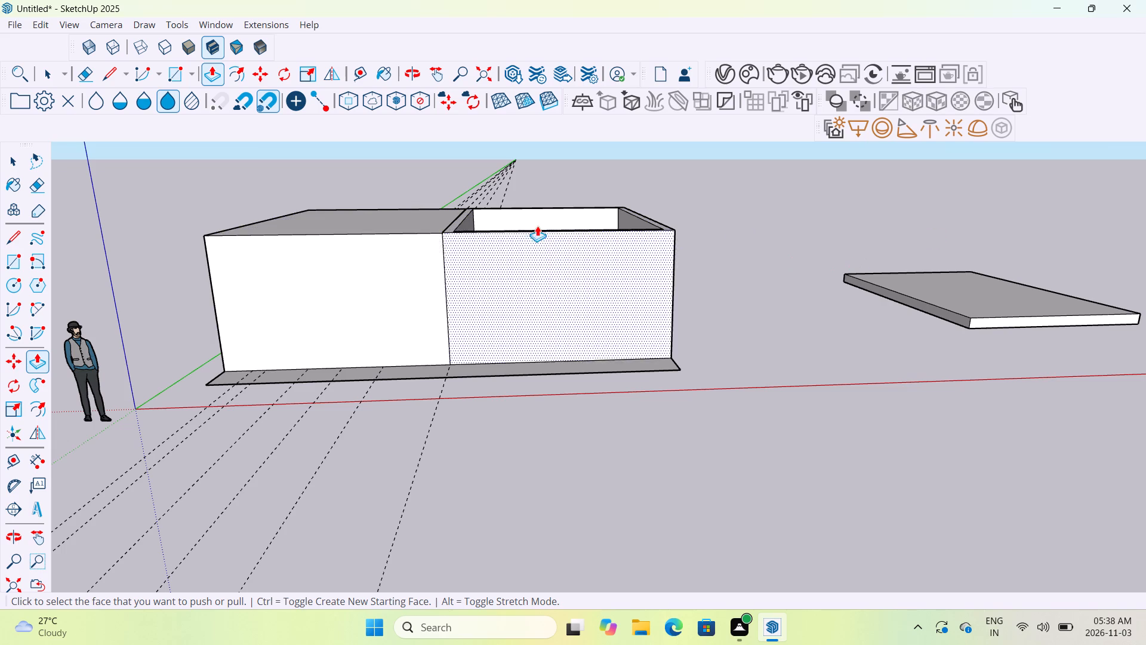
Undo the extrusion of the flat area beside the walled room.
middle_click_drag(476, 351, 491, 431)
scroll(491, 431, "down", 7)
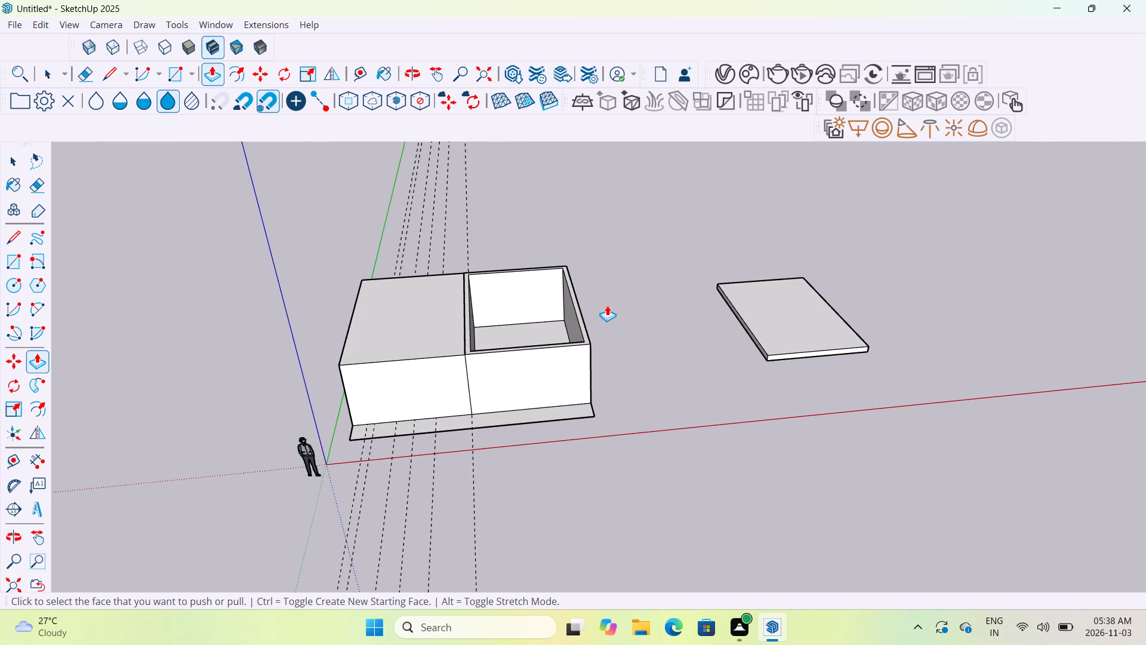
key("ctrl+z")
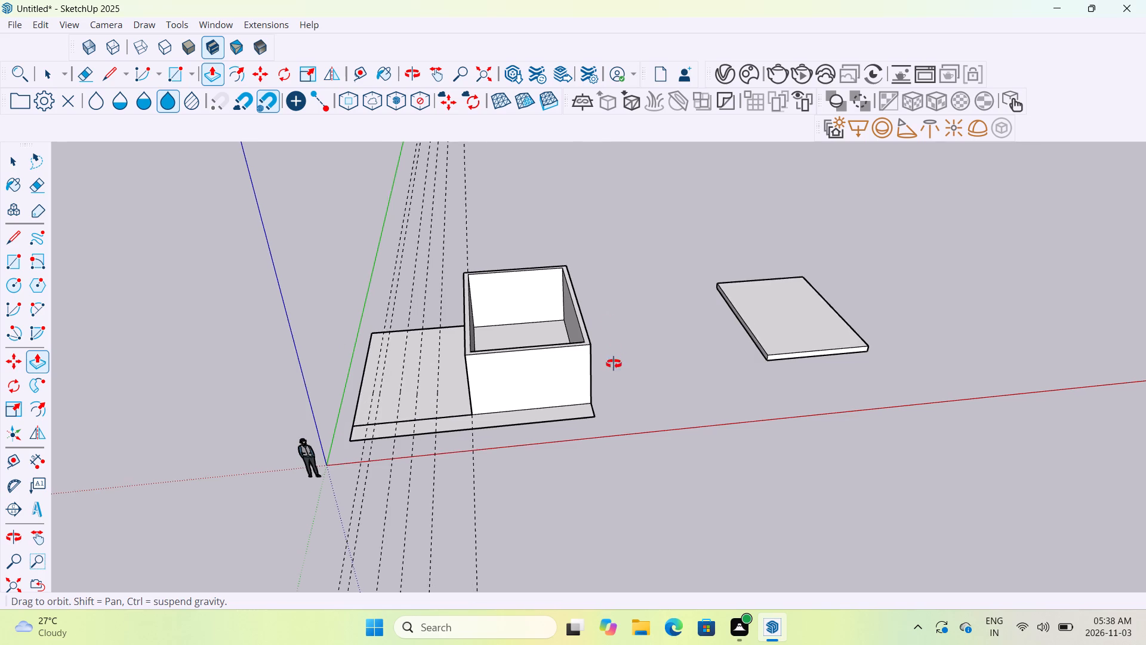
Select the whole original plan with its walled room and guide lines, and make it a group.
scroll(616, 447, "down", 5)
middle_click_drag(624, 377, 625, 434)
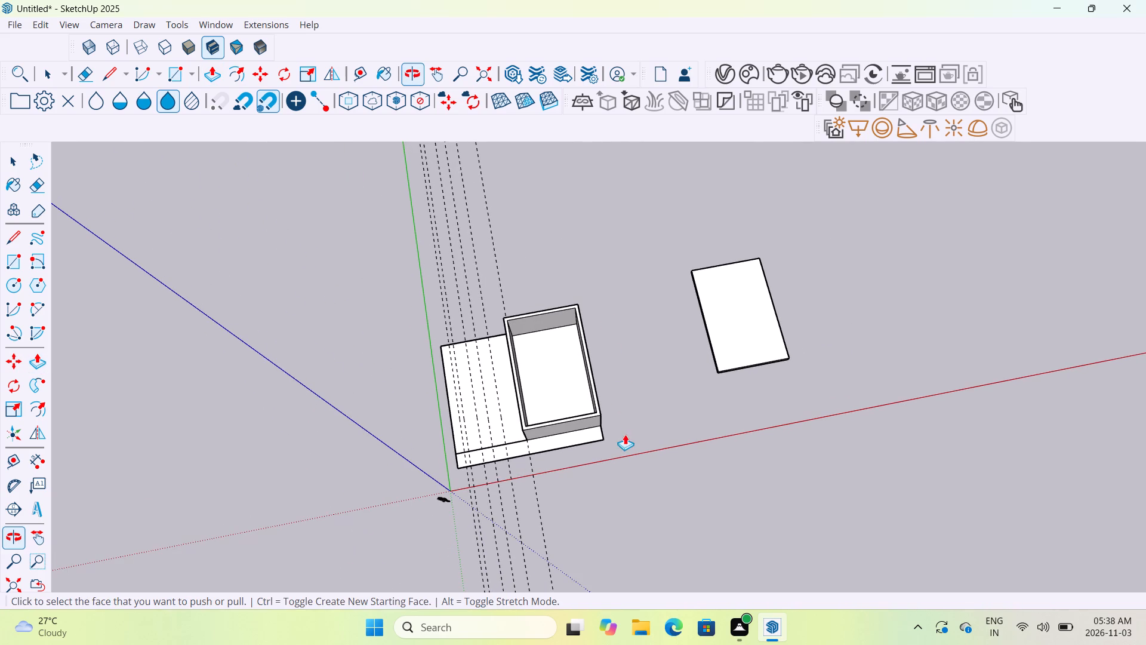
left_click(81, 70)
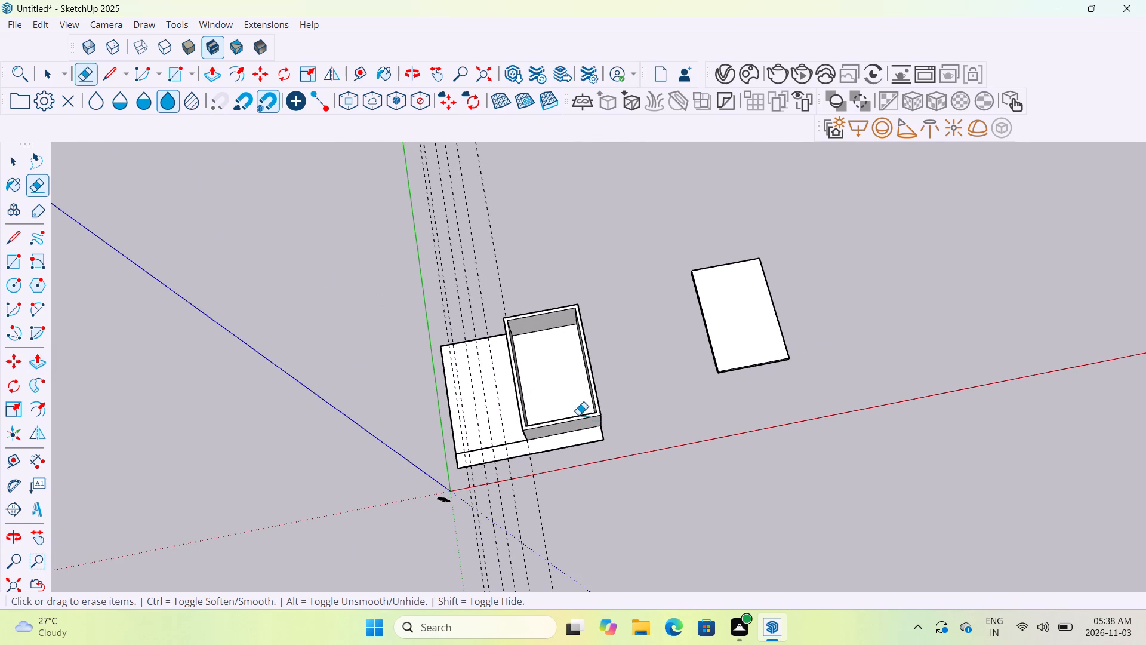
left_click(46, 72)
left_click_drag(617, 436, 613, 445)
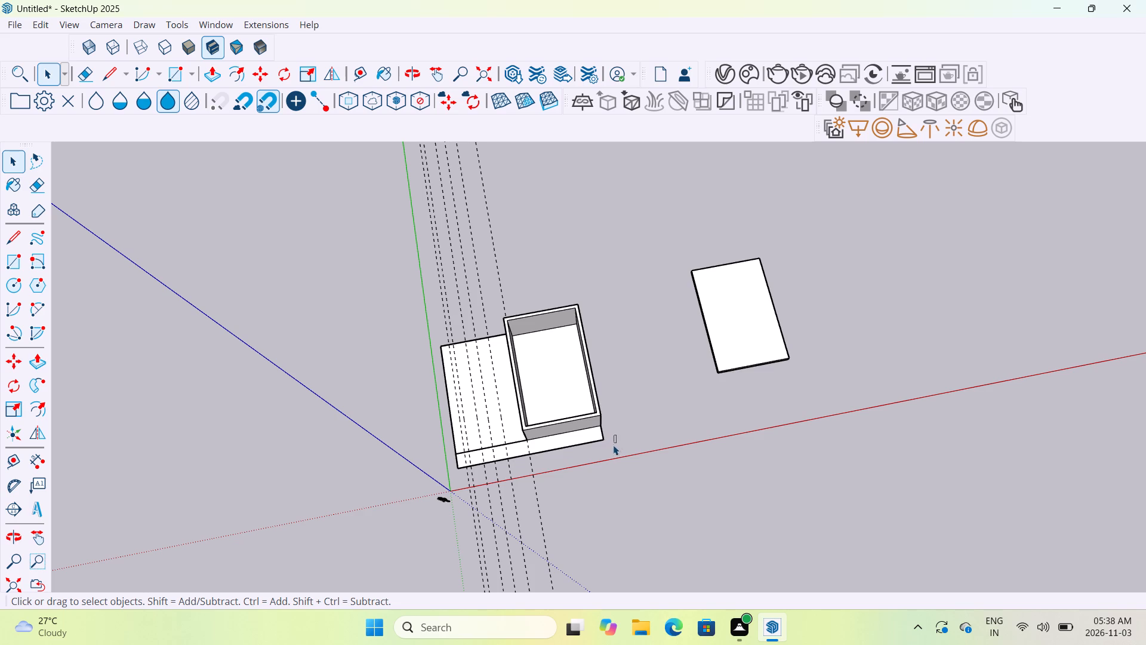
left_click_drag(613, 445, 612, 446)
left_click_drag(612, 446, 432, 326)
left_click_drag(432, 326, 434, 303)
scroll(565, 376, "down", 7)
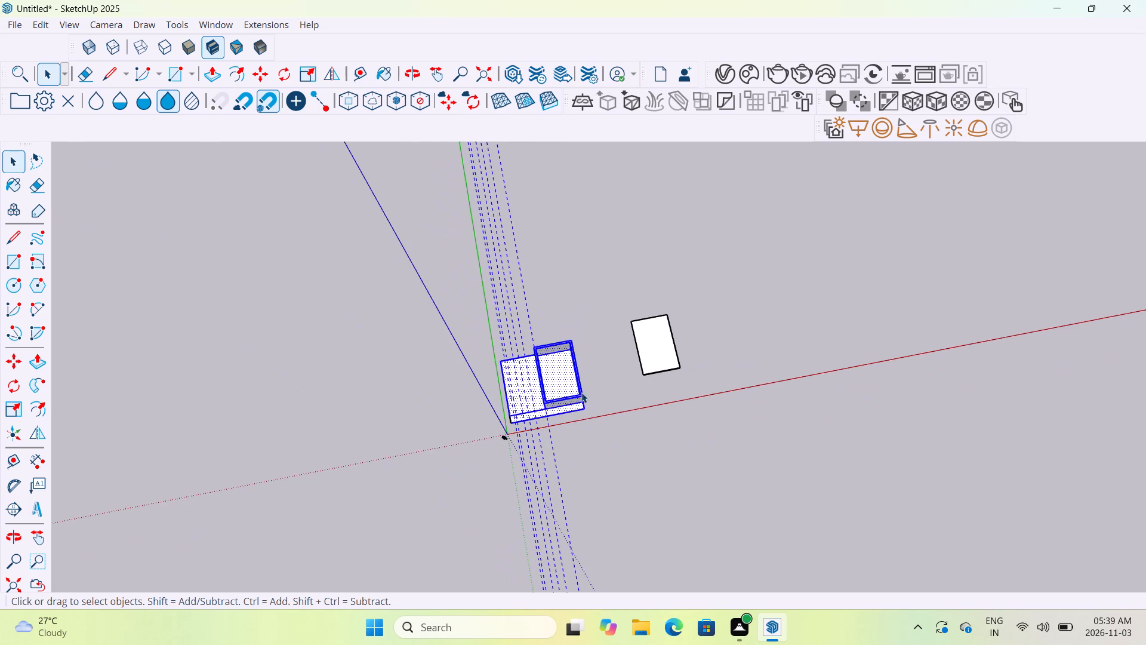
middle_click_drag(586, 429, 547, 385)
middle_click_drag(547, 413, 546, 391)
scroll(546, 387, "up", 12)
middle_click_drag(588, 446, 592, 402)
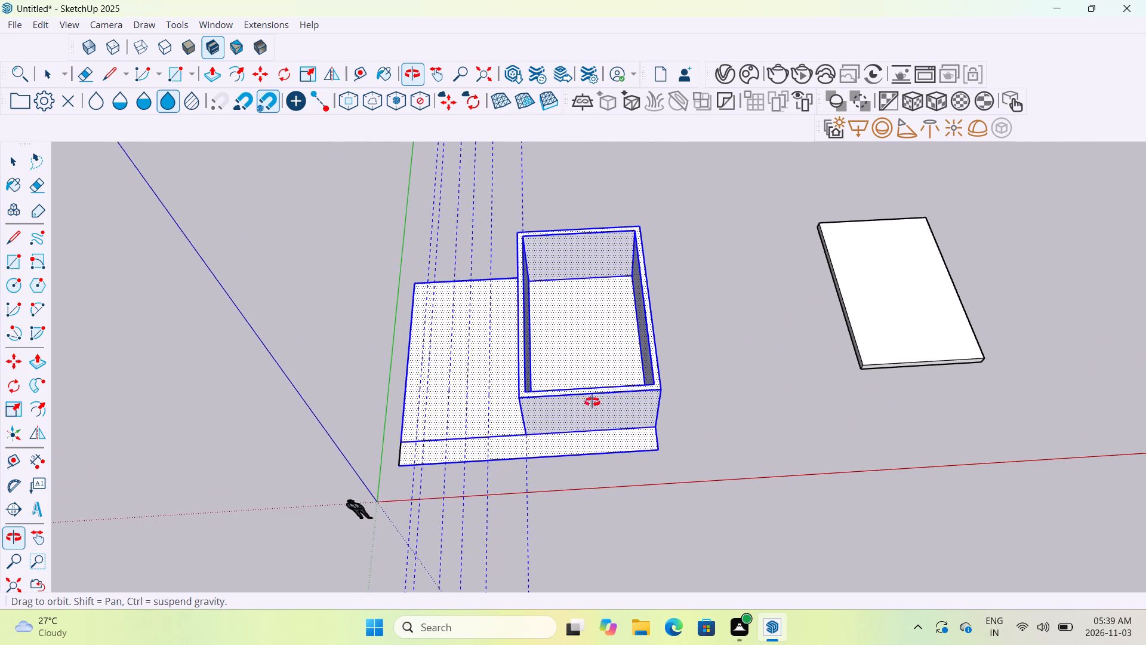
middle_click_drag(592, 402, 592, 351)
right_click(586, 364)
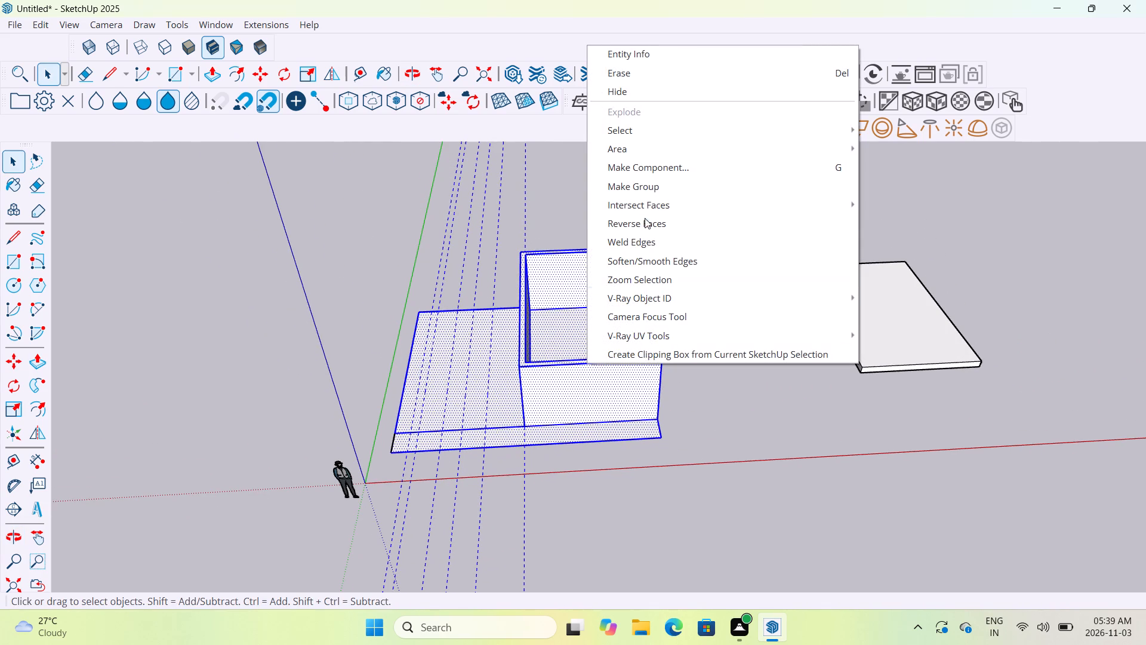
left_click(650, 192)
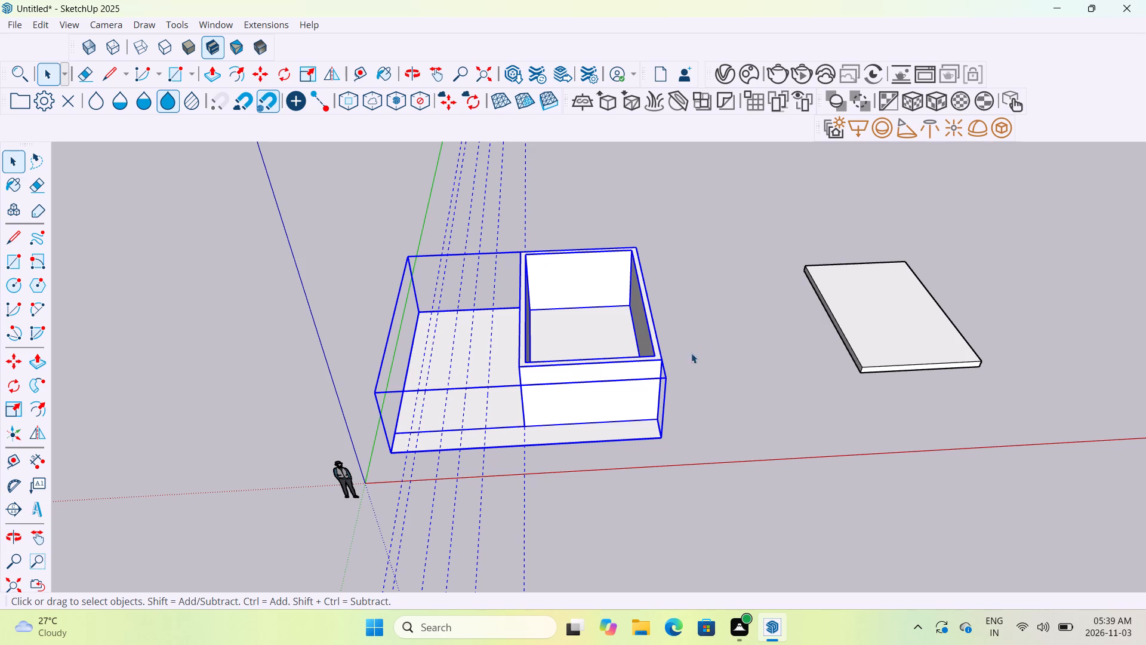
Copy the grouped plan and walled room diagonally to open ground behind the original, using its front base corner as reference.
key("m")
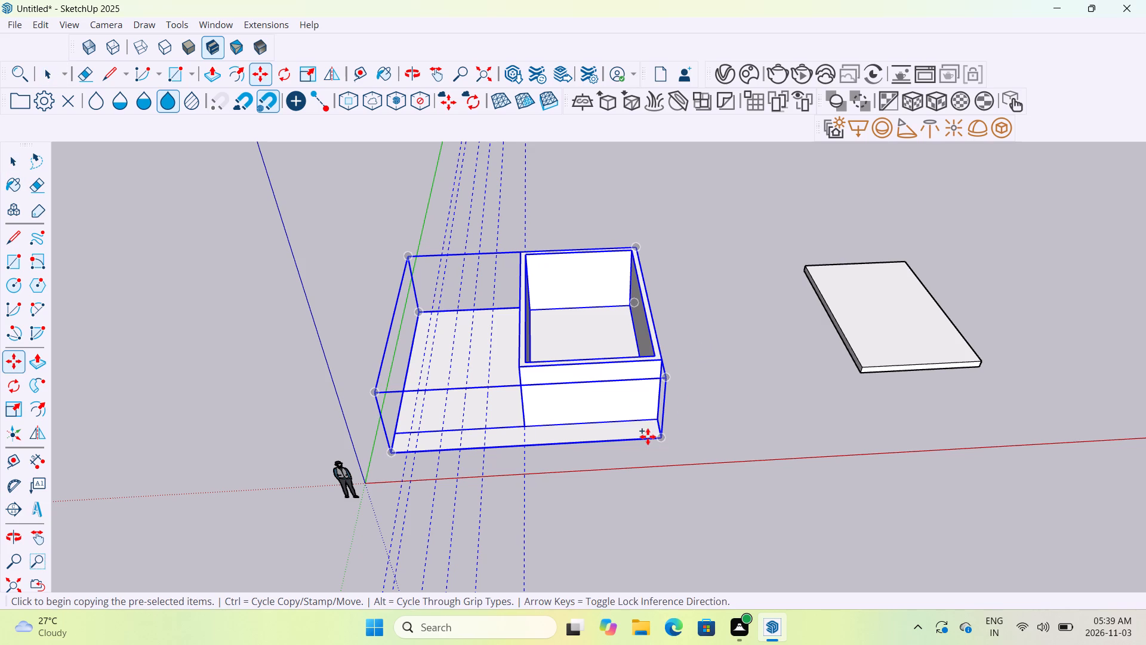
left_click(661, 435)
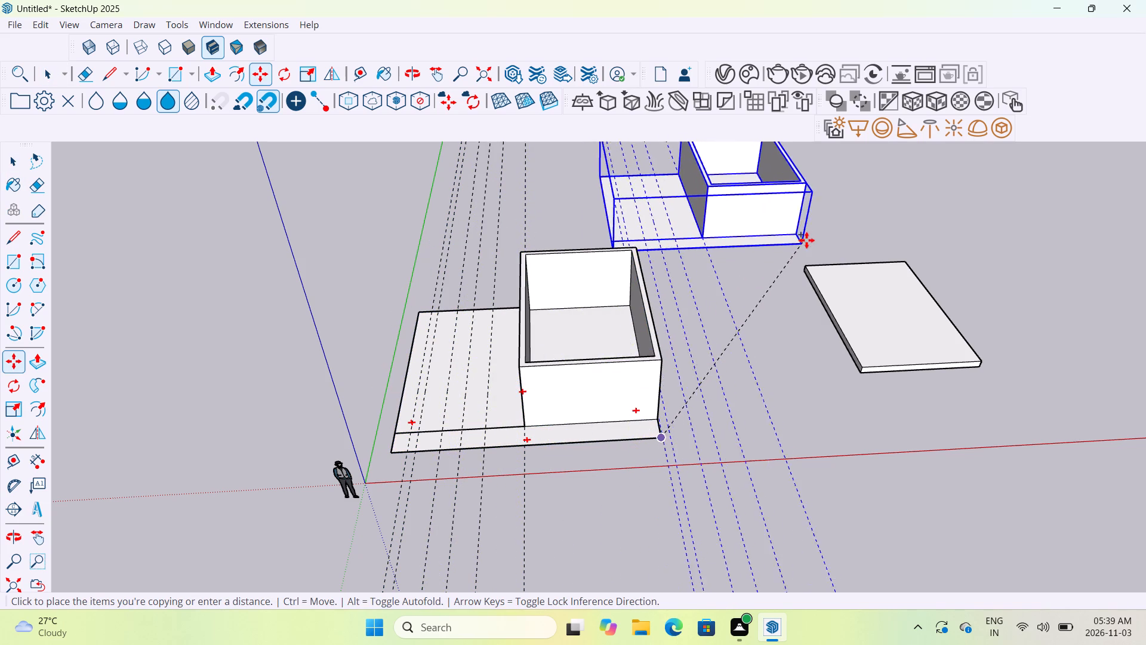
left_click(822, 229)
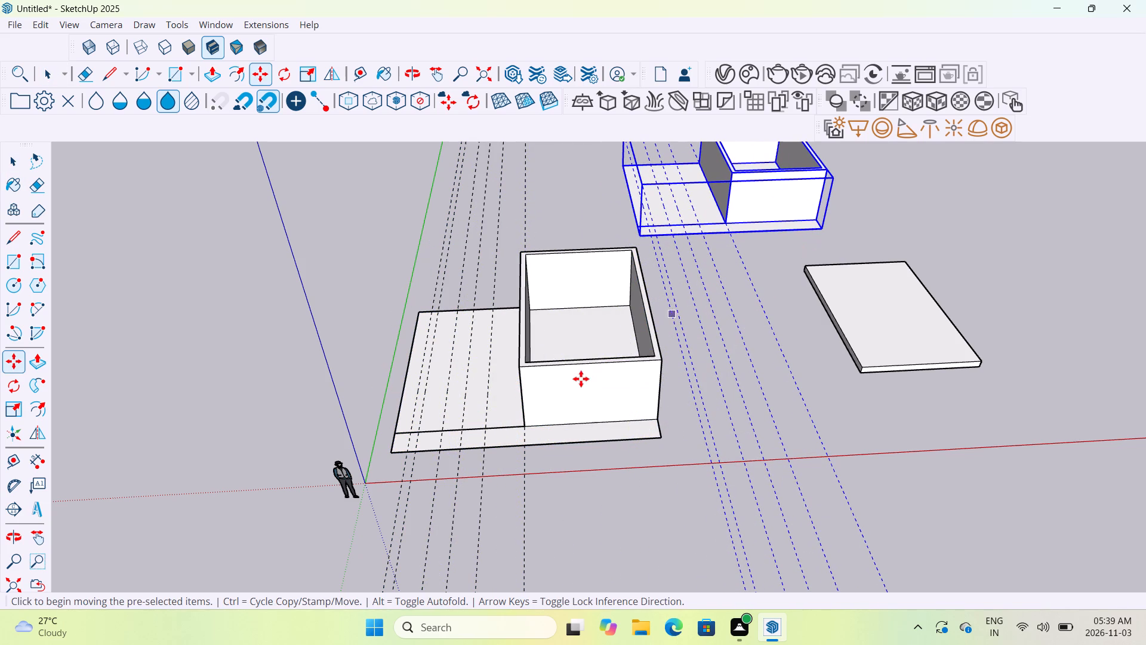
key("Escape")
Explode the original group of the plan and walled room.
right_click(557, 382)
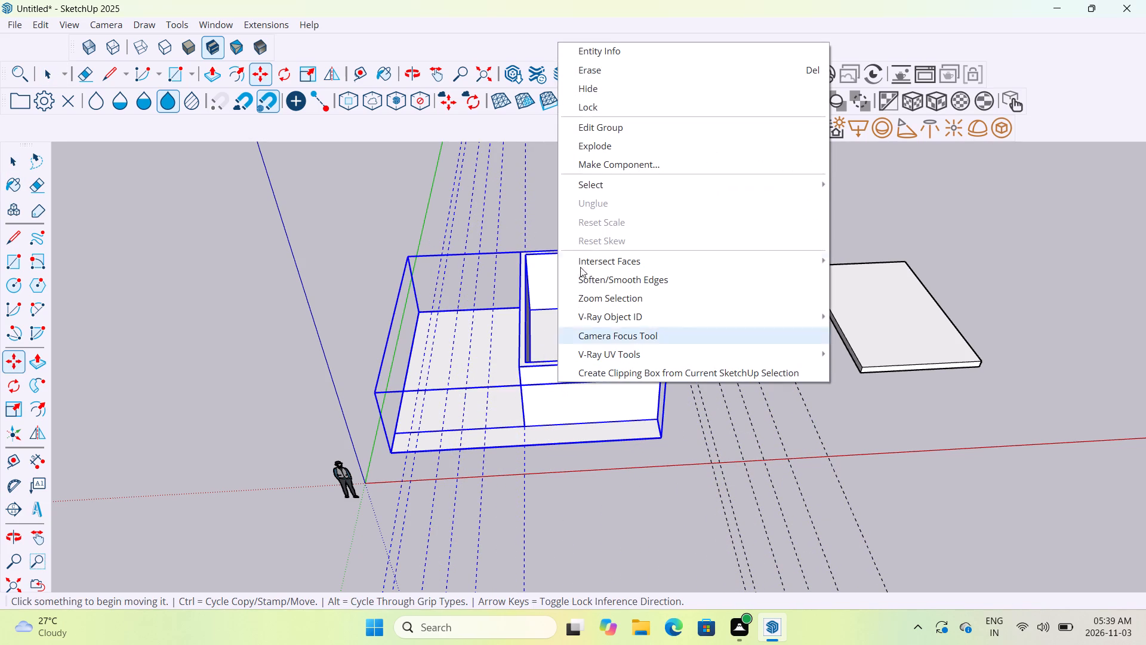
left_click(630, 148)
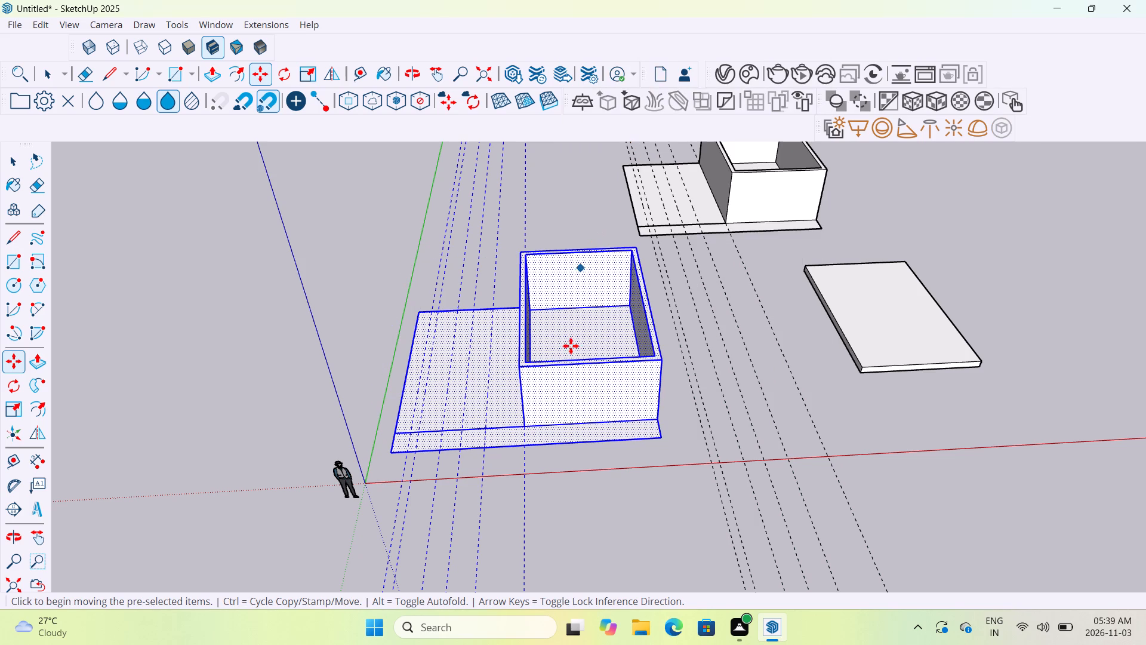
Shift the exploded plan, walled room and guides slightly toward the red axis, and clear the selection.
middle_click_drag(613, 469, 593, 403)
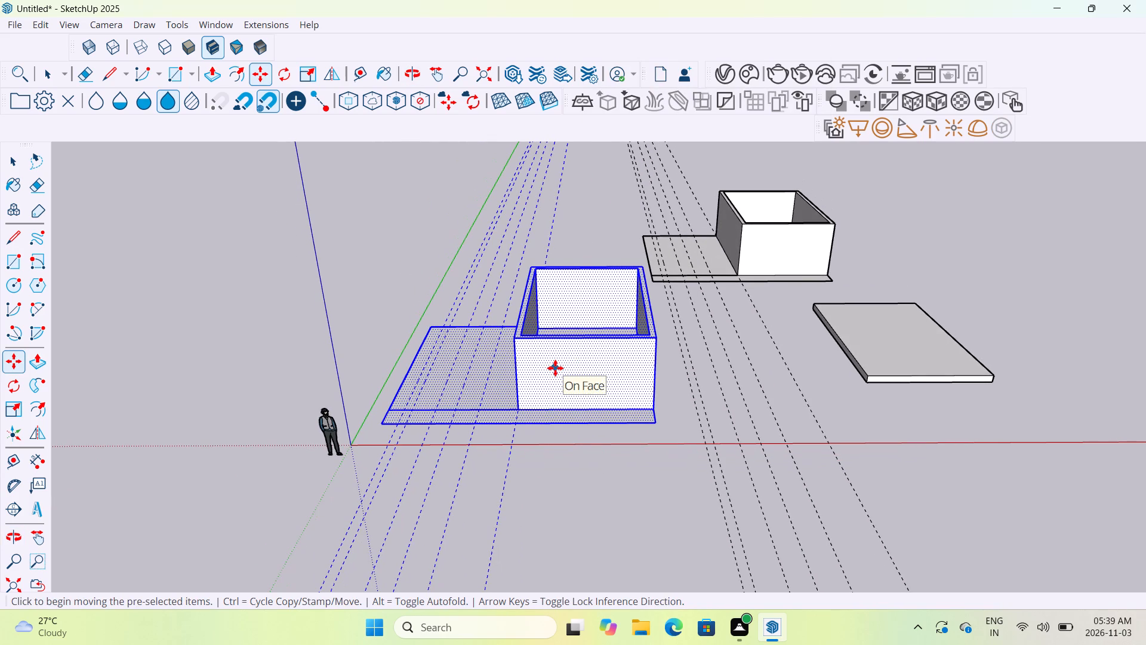
right_click(555, 368)
left_click(557, 453)
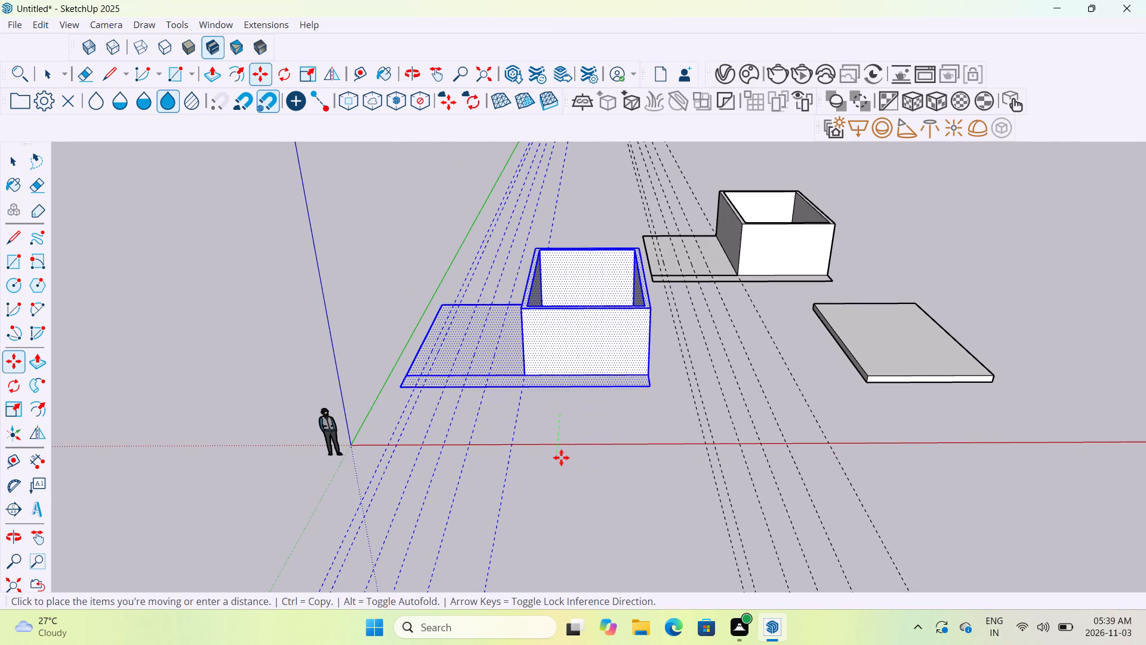
left_click(562, 462)
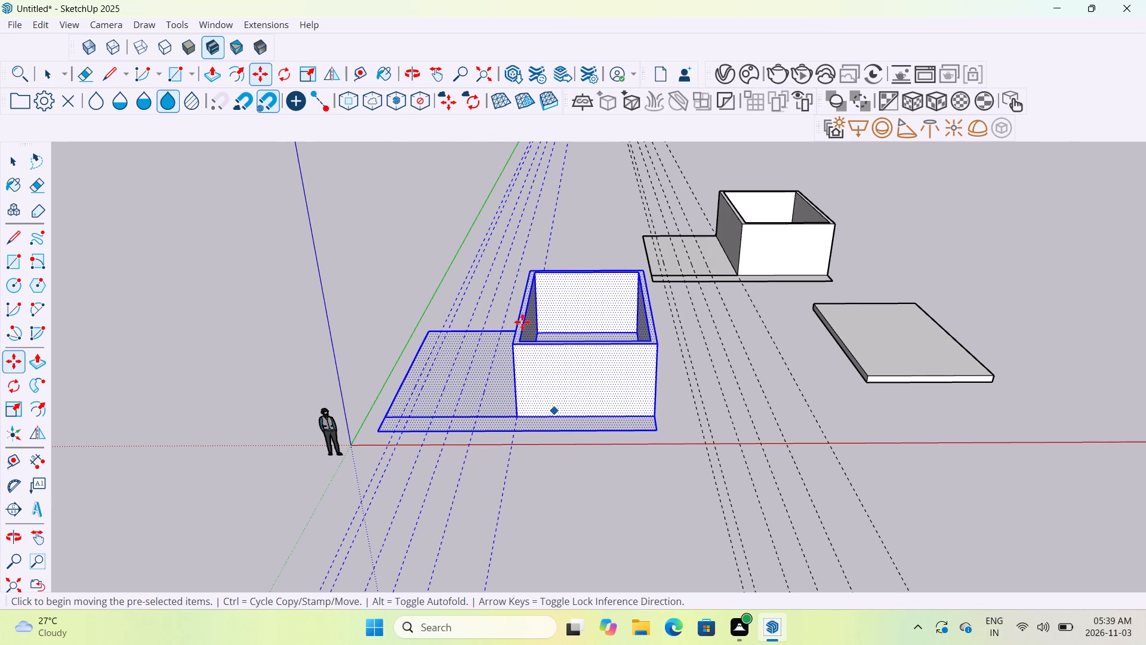
left_click(106, 73)
left_click(56, 79)
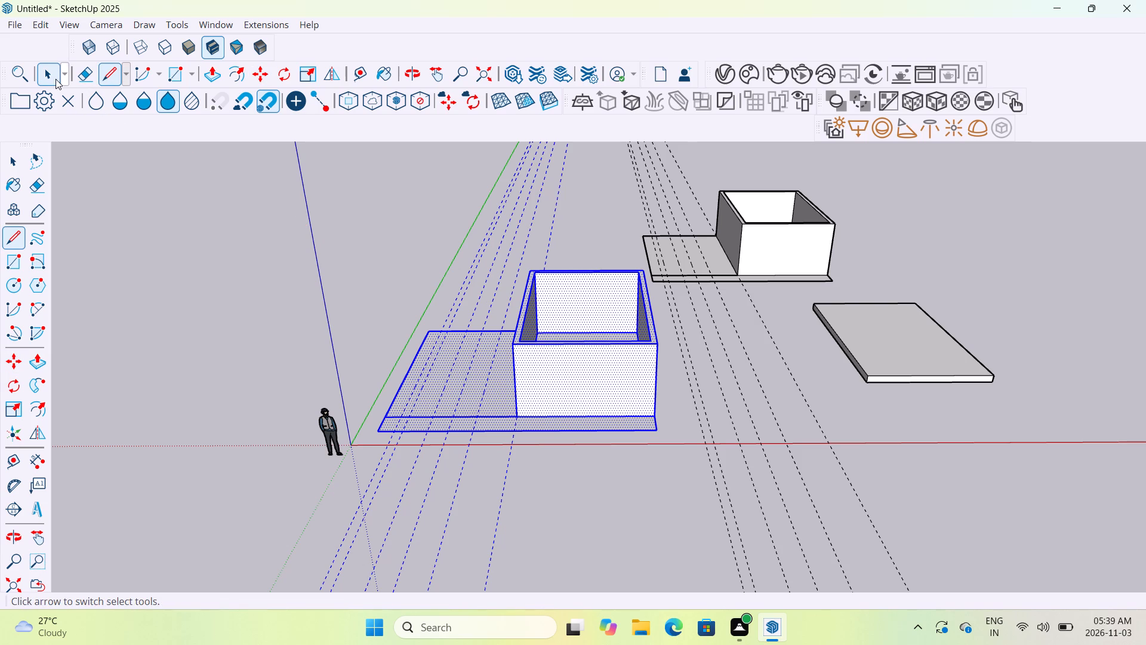
key("Escape")
left_click(386, 328)
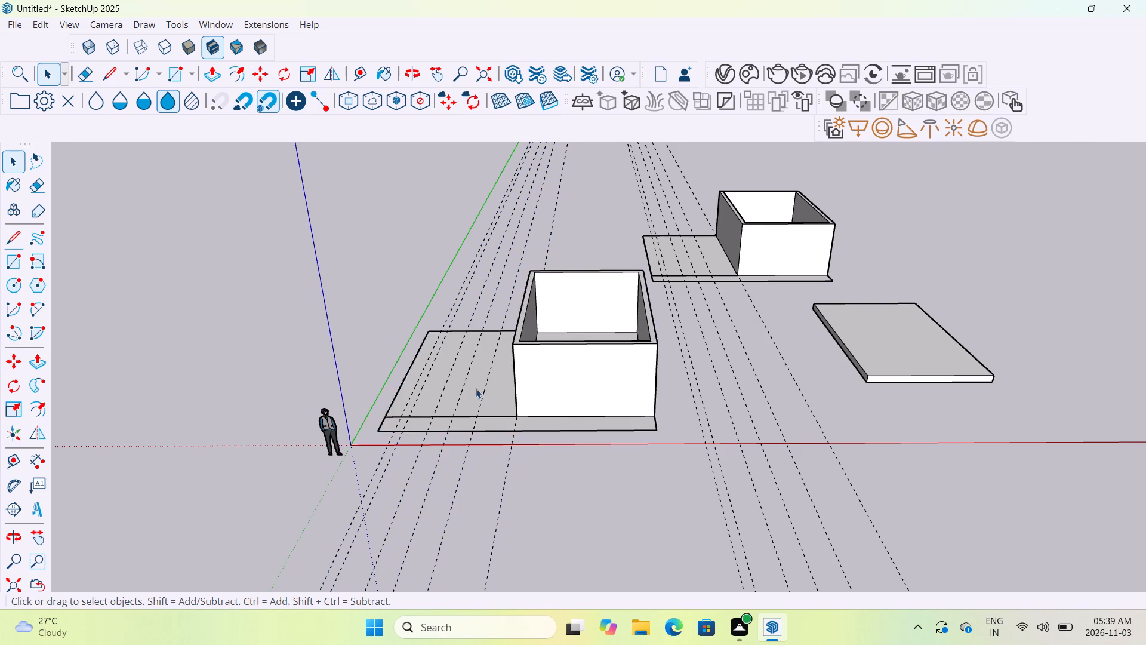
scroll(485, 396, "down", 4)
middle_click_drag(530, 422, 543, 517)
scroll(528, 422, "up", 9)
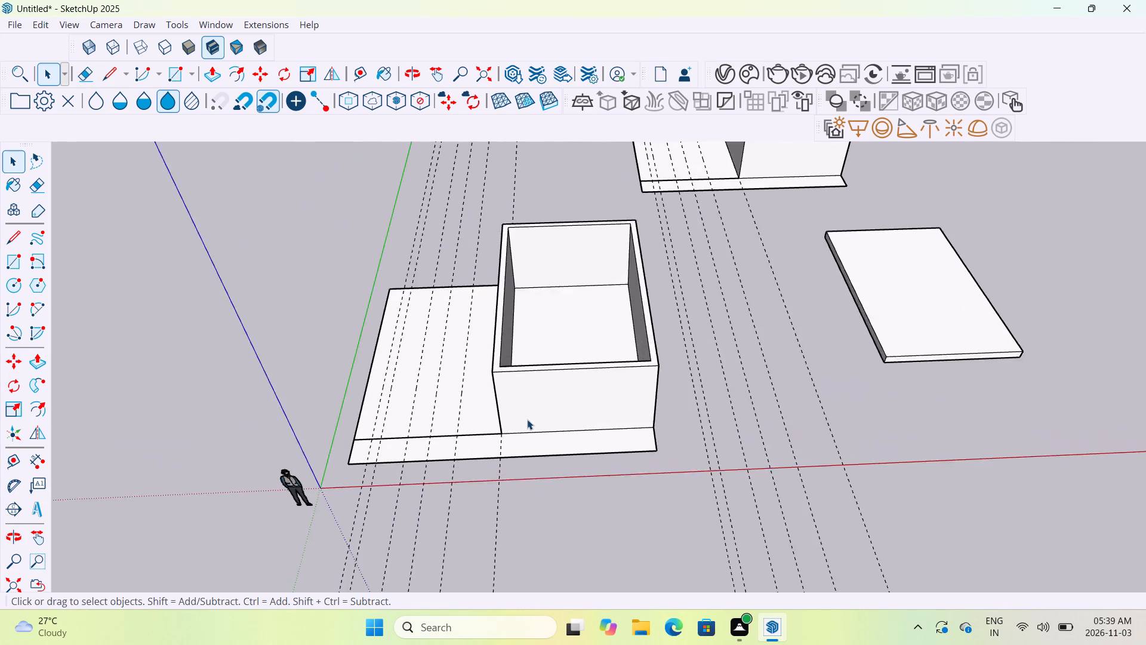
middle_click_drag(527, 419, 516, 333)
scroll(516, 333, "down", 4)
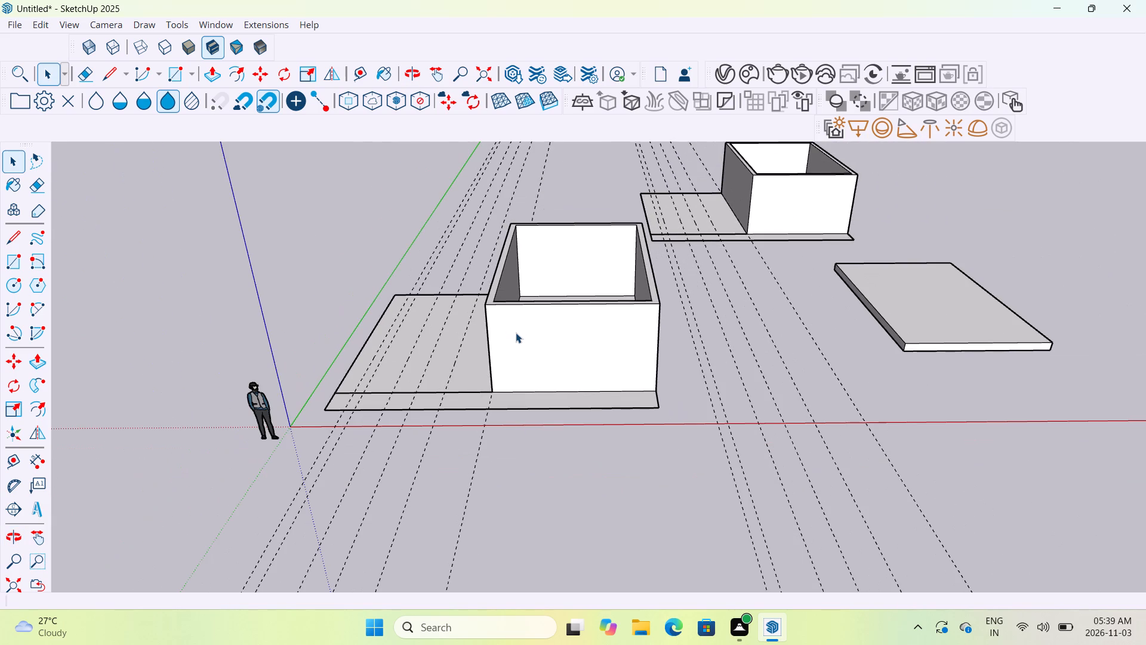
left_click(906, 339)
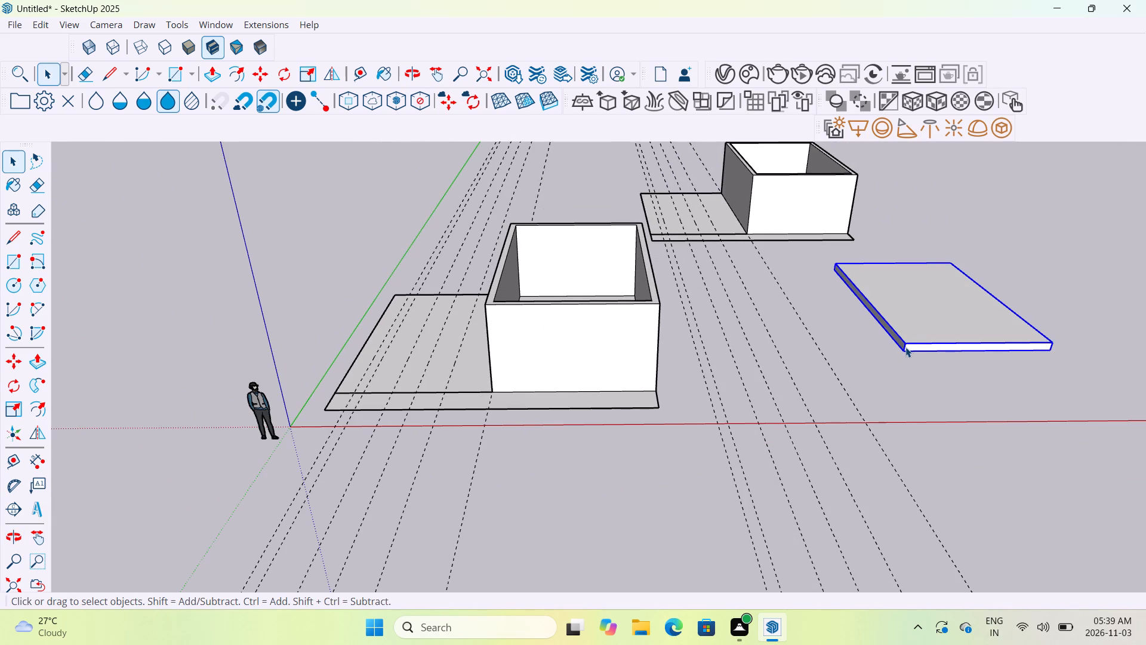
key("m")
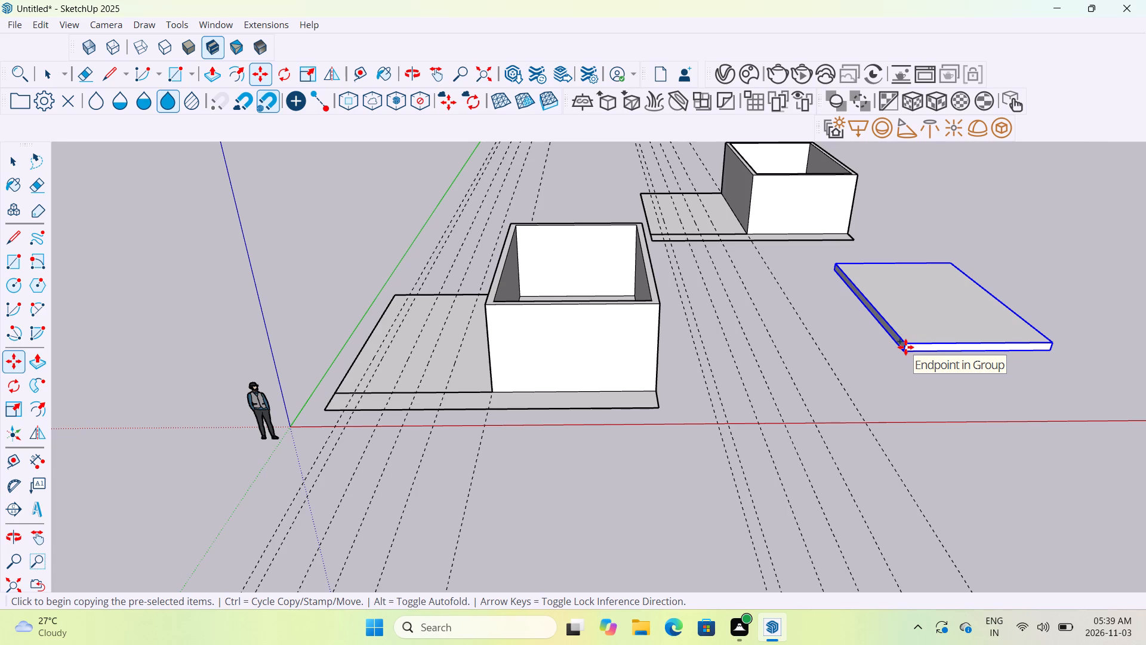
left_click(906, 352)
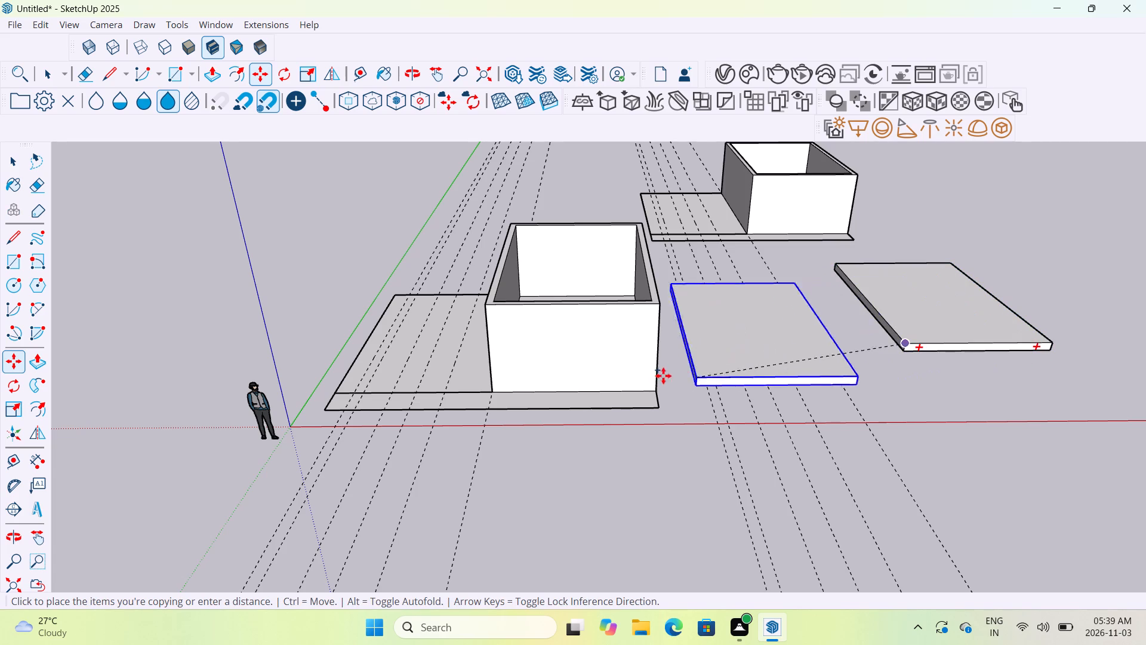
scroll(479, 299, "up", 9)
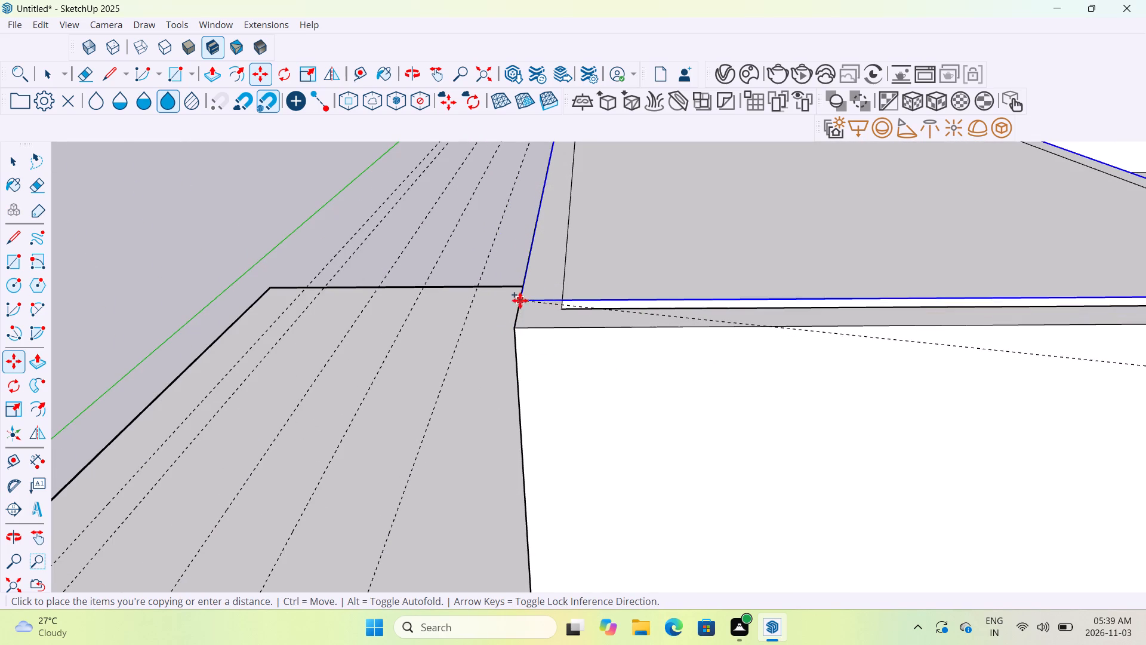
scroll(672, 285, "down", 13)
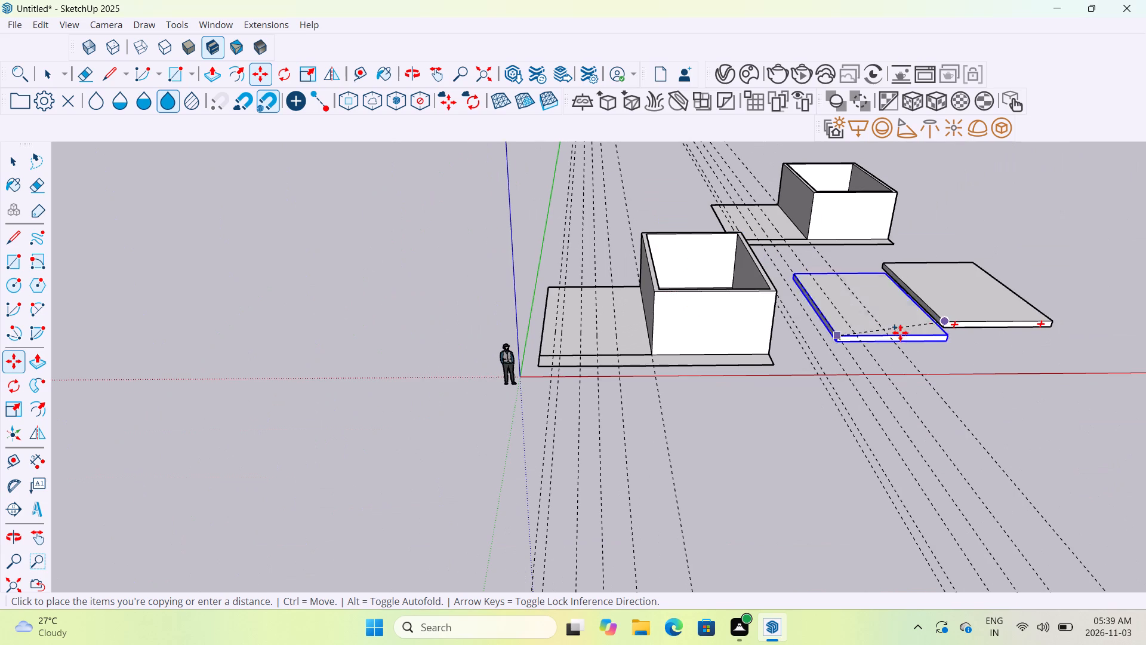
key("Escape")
Copy the grouped slab from its bottom front corner onto the matching top wall corner of the original room as a roof.
scroll(947, 325, "up", 7)
scroll(947, 325, "down", 1)
scroll(947, 325, "up", 7)
scroll(947, 325, "down", 1)
scroll(947, 325, "up", 3)
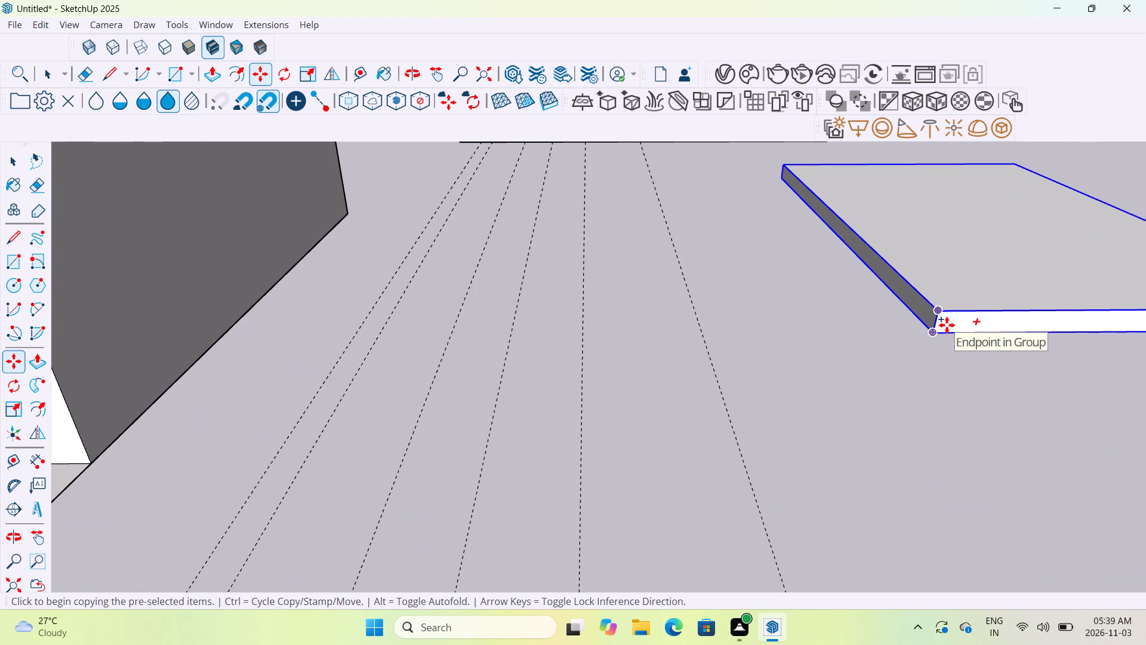
left_click(934, 334)
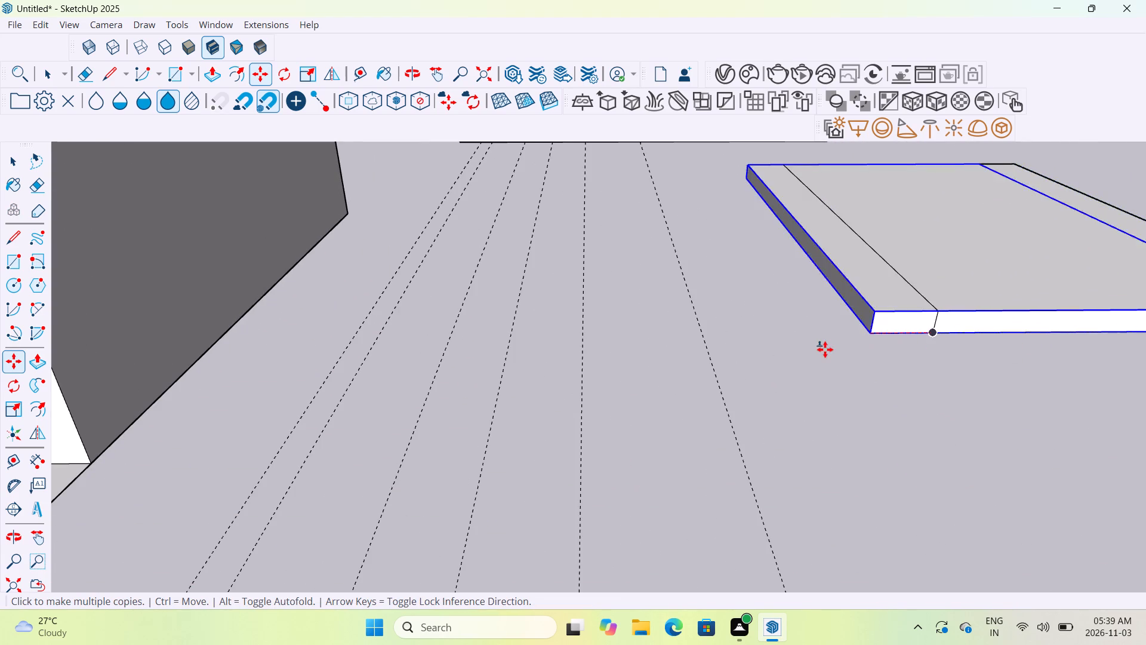
scroll(822, 351, "down", 12)
scroll(822, 350, "up", 1)
scroll(822, 350, "down", 2)
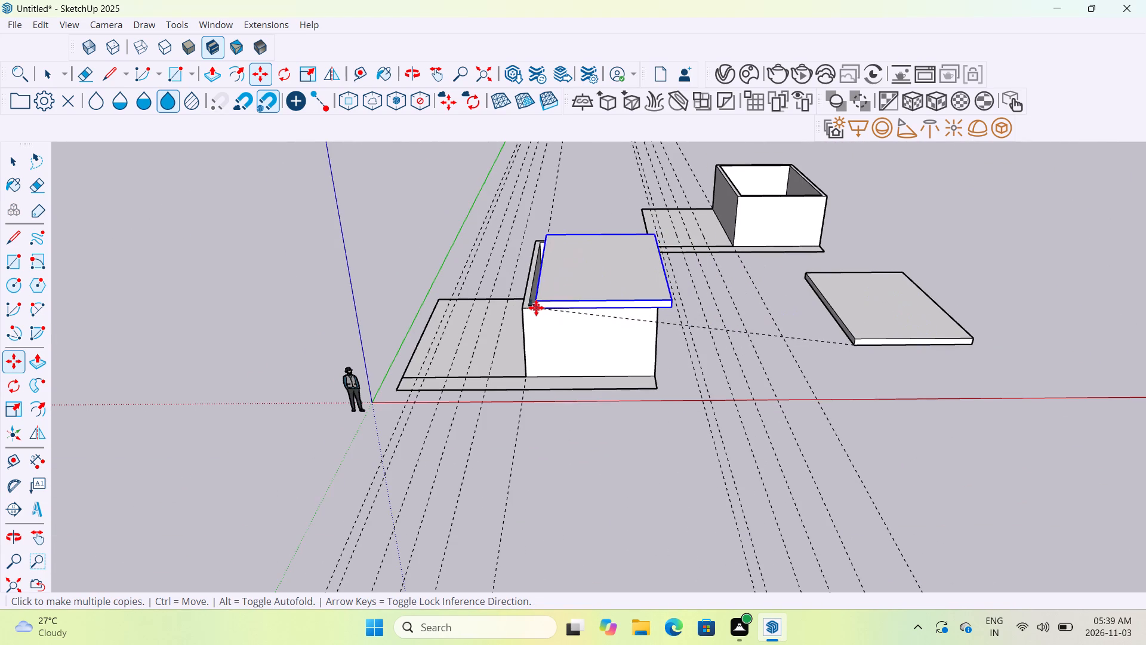
scroll(526, 312, "up", 20)
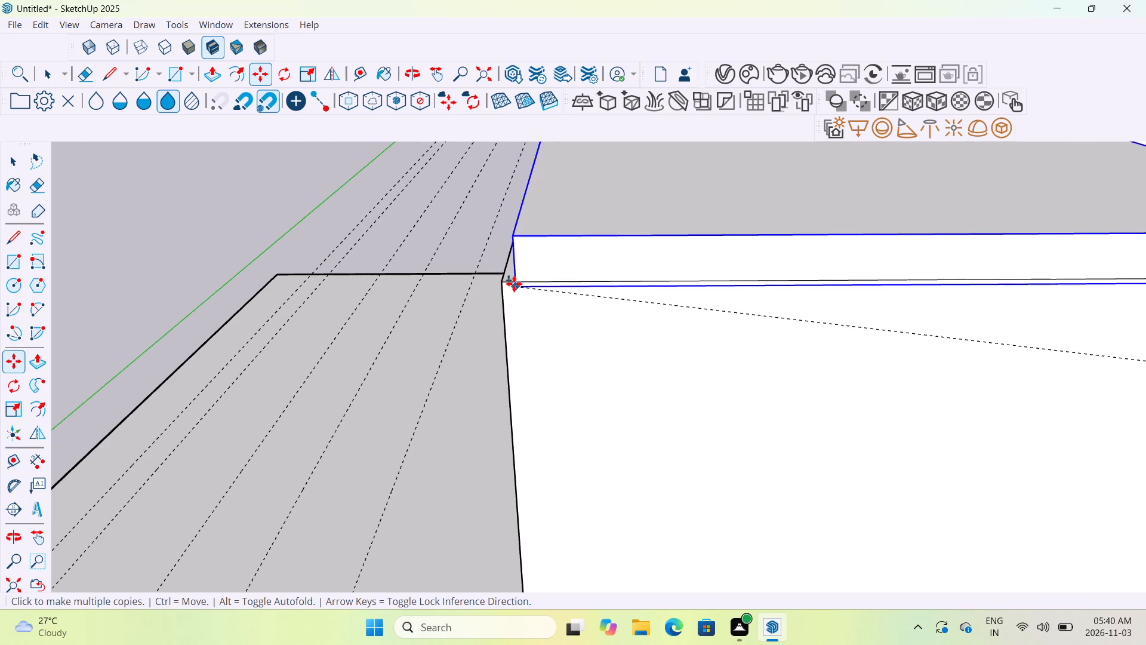
left_click(507, 282)
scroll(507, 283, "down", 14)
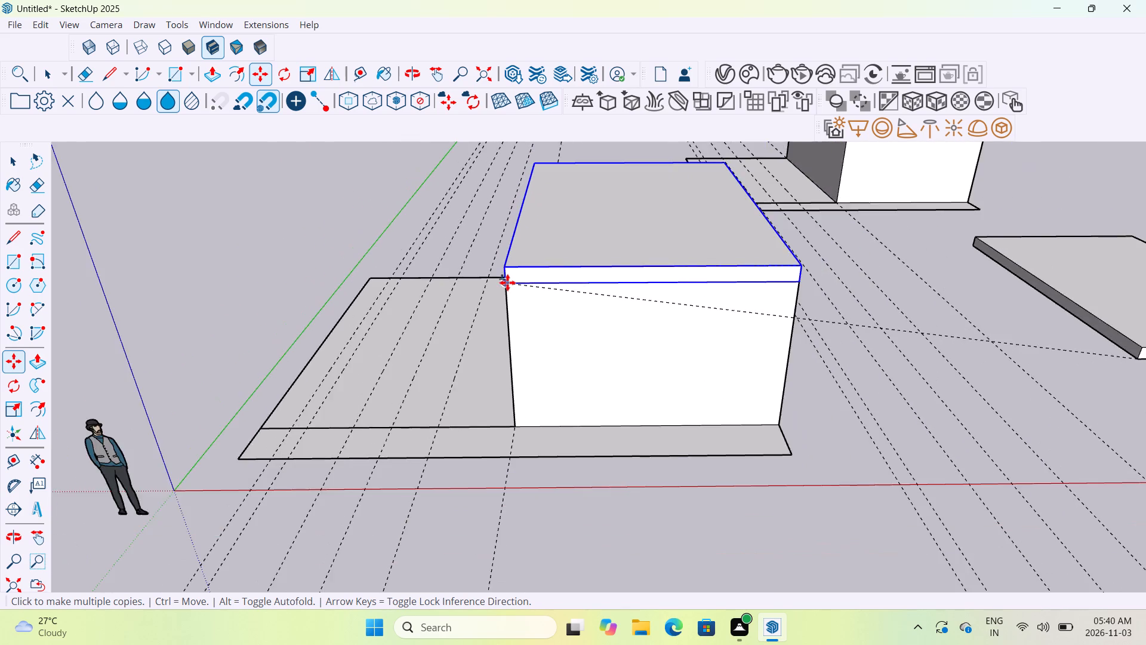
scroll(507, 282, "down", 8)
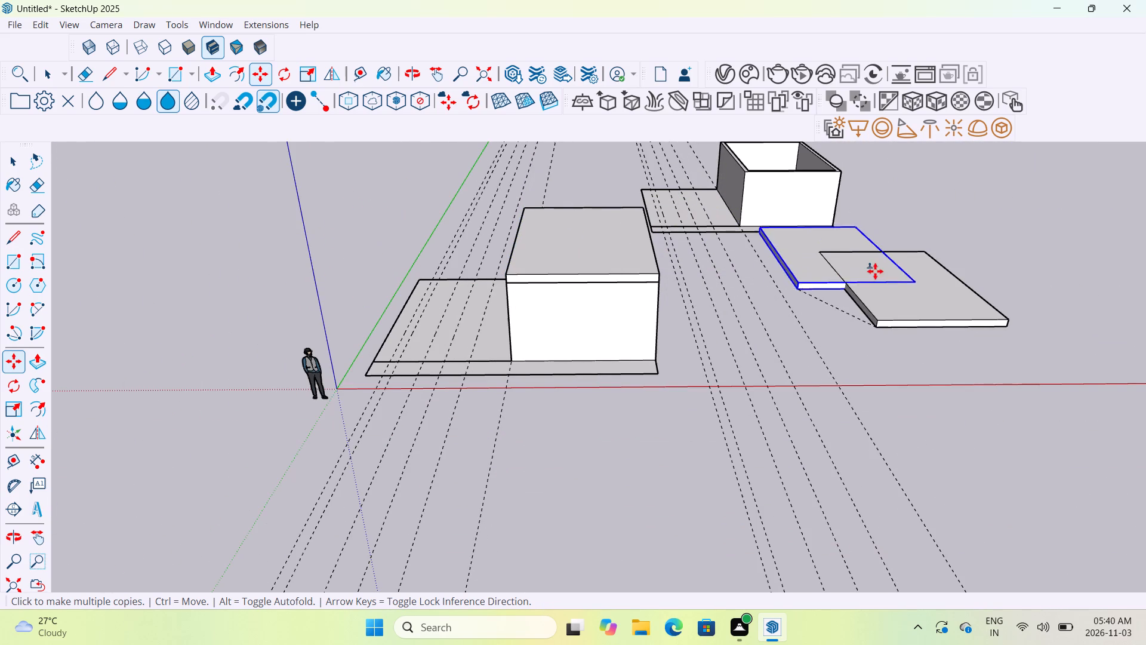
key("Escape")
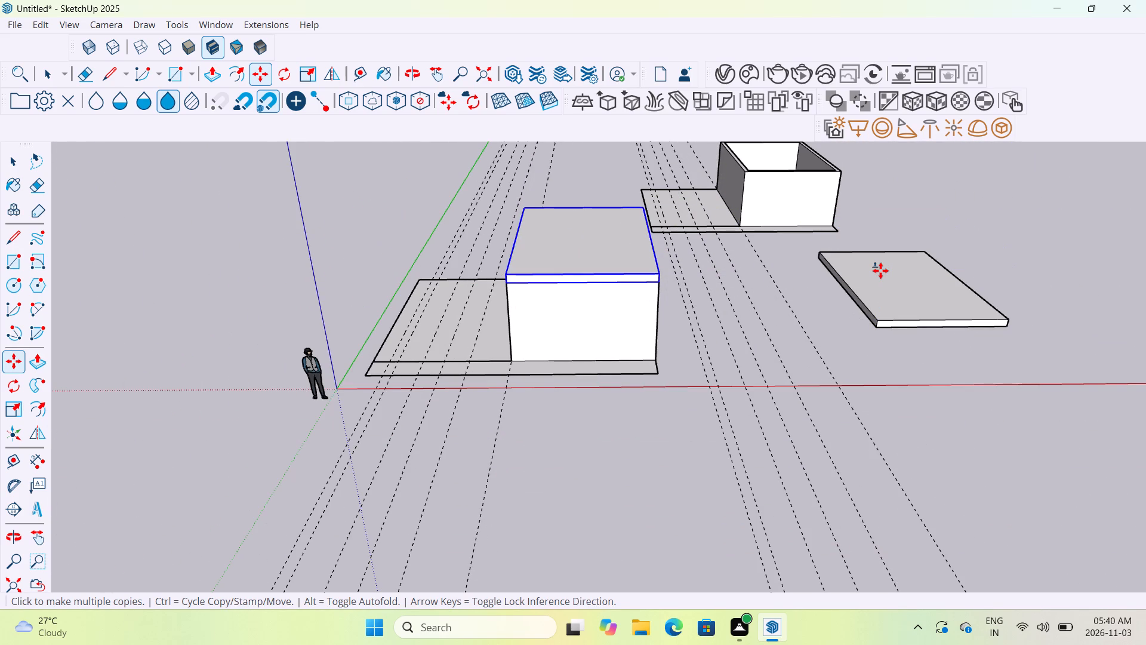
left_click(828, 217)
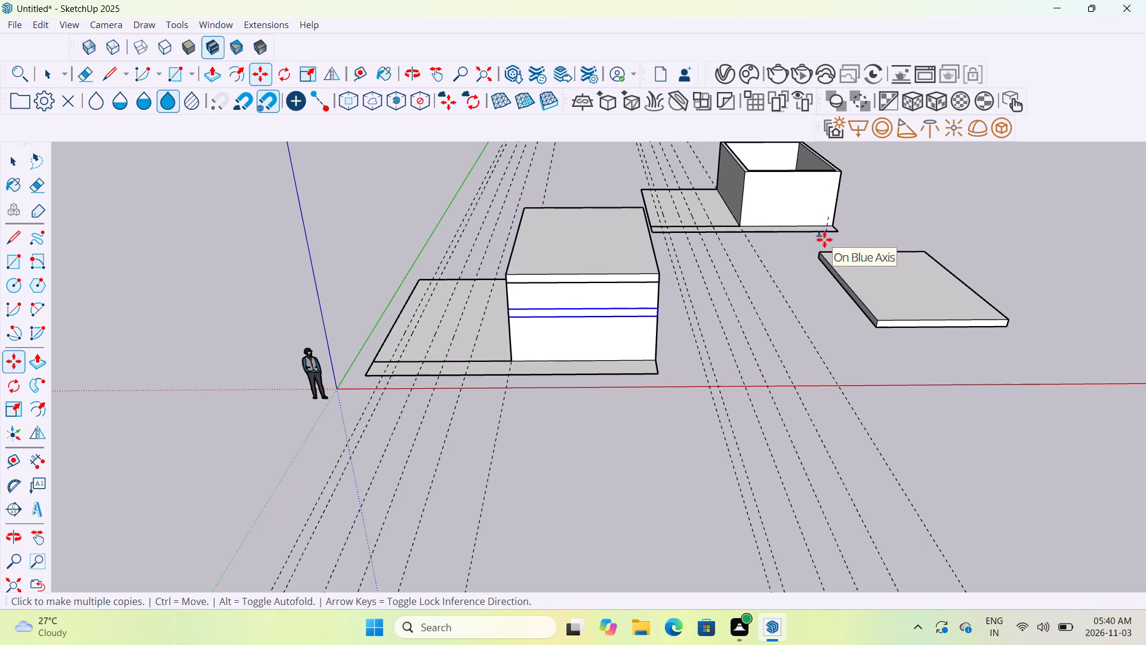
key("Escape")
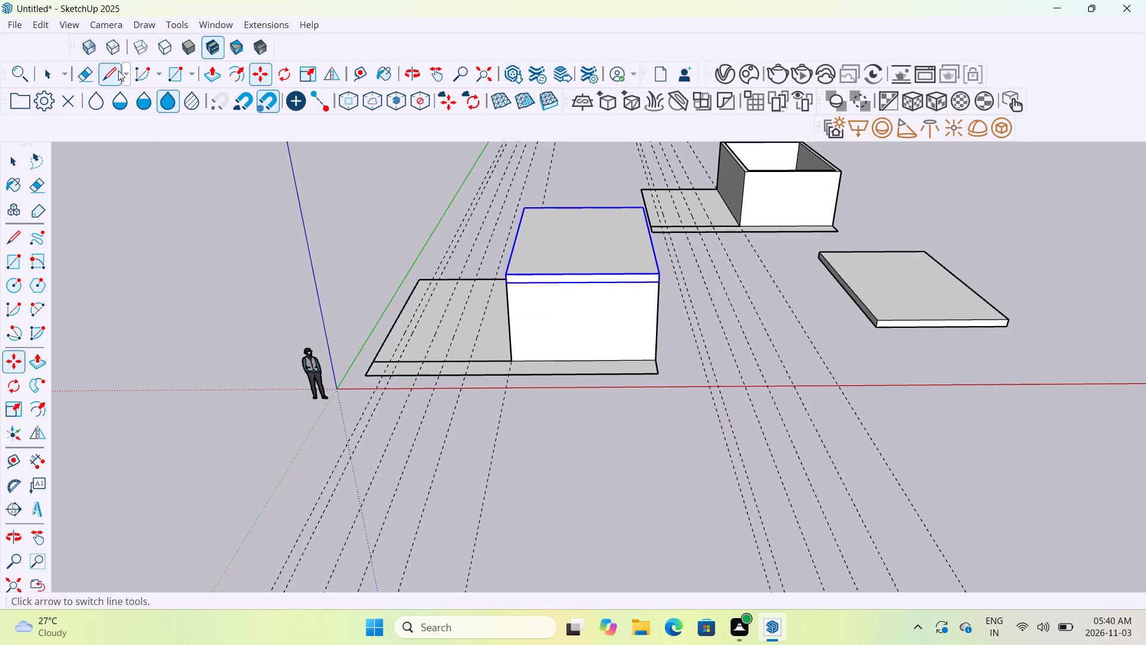
Push/Pull the open floor area beside the walled room up to the level of the roof slab's top face.
left_click(205, 79)
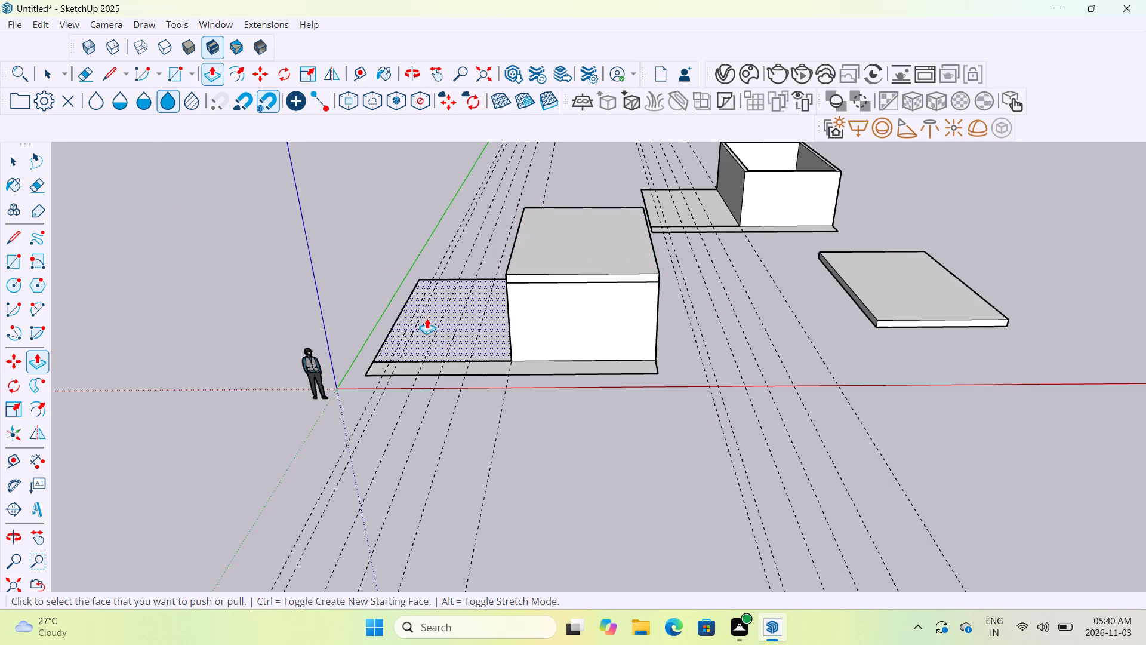
left_click(441, 331)
scroll(444, 284, "up", 4)
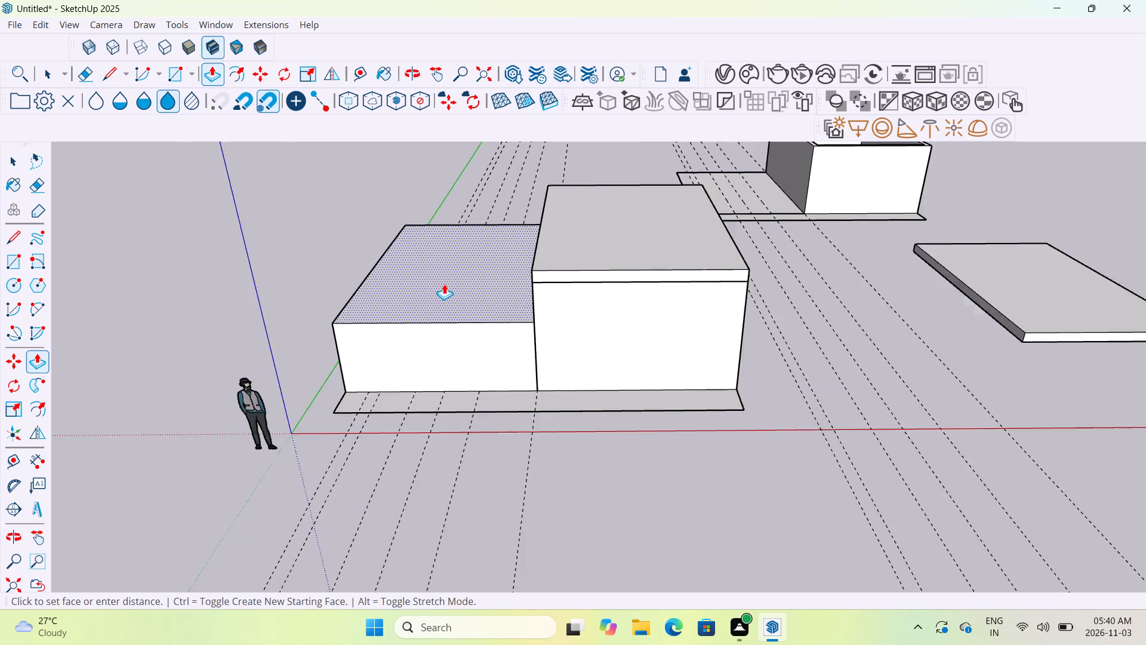
middle_click_drag(444, 284, 467, 229)
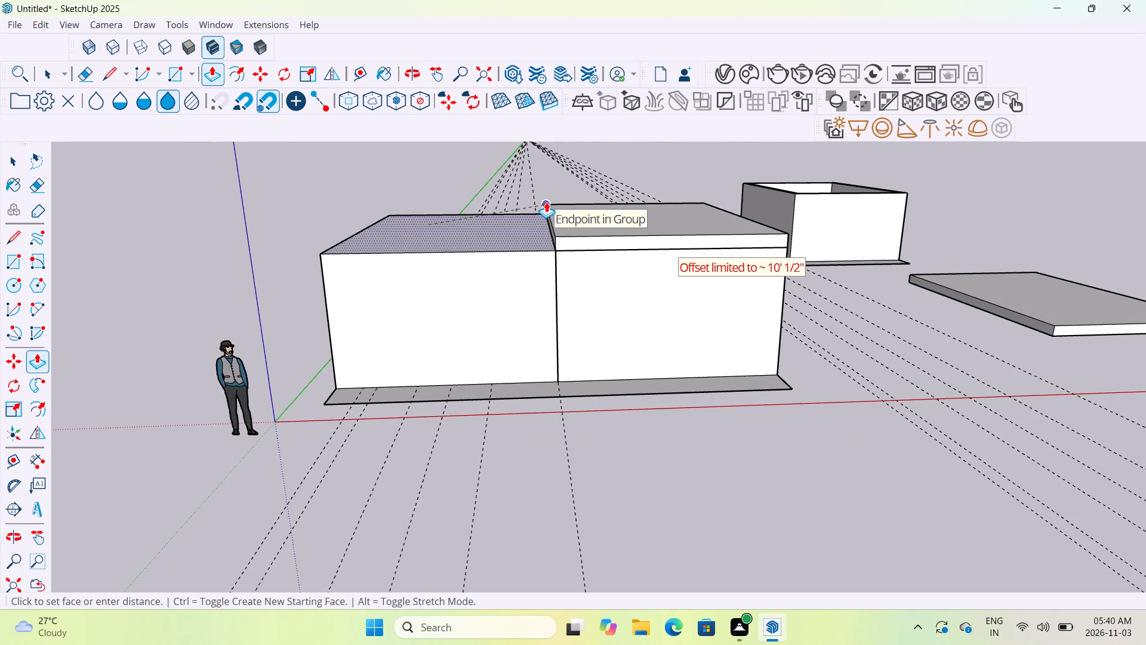
left_click(580, 227)
left_click(542, 275)
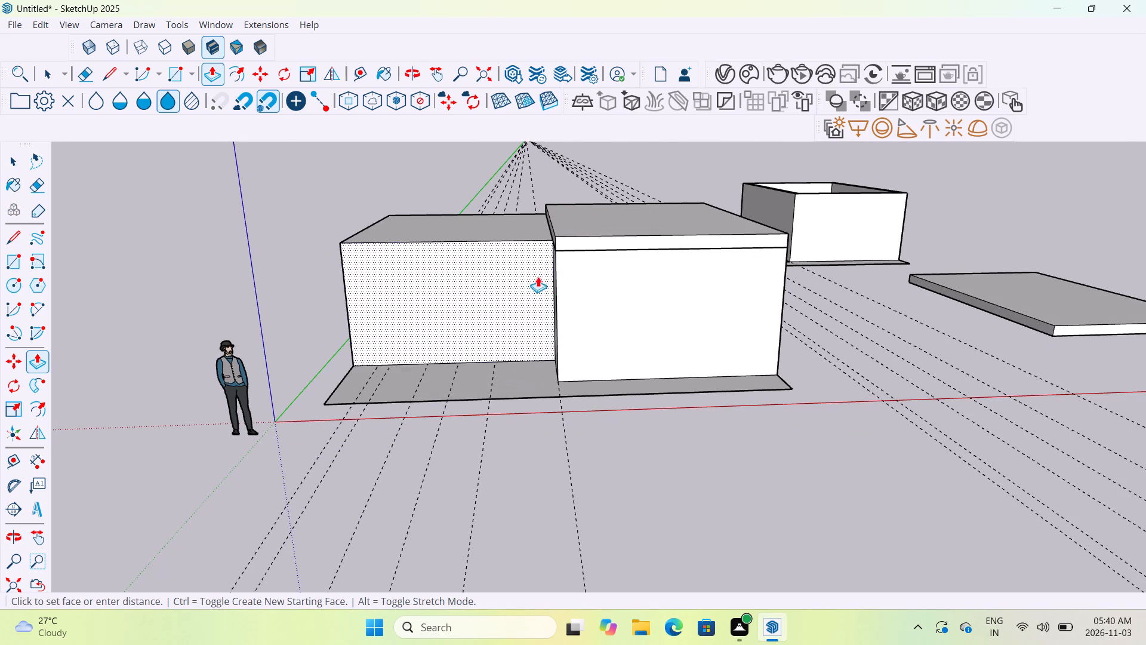
key("Escape")
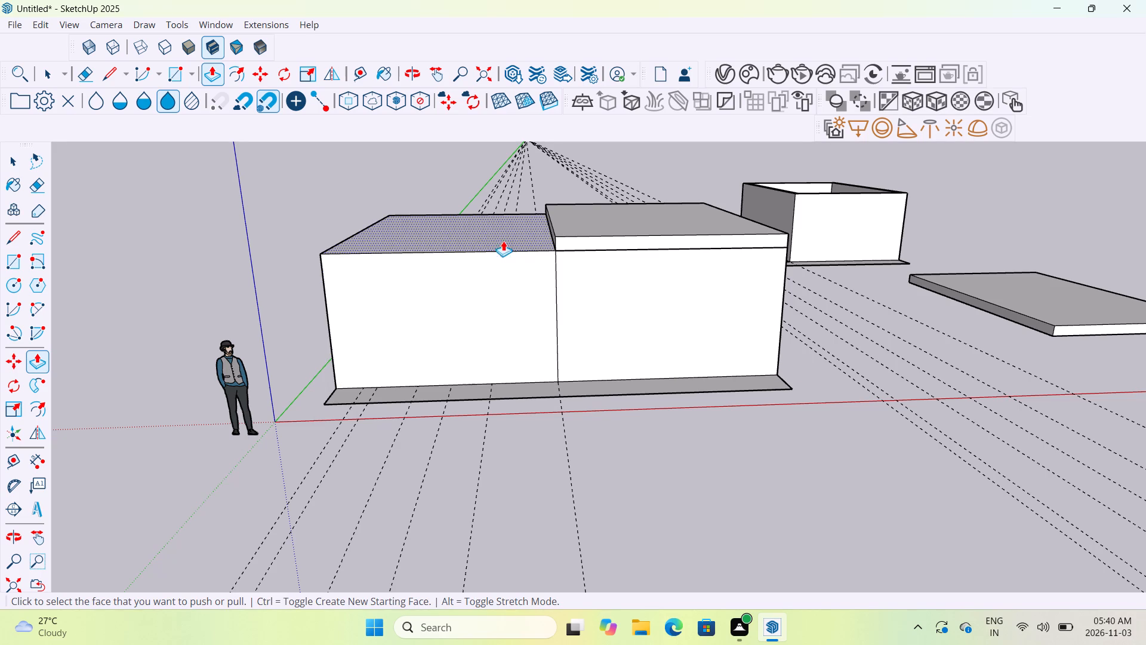
middle_click_drag(506, 290, 508, 352)
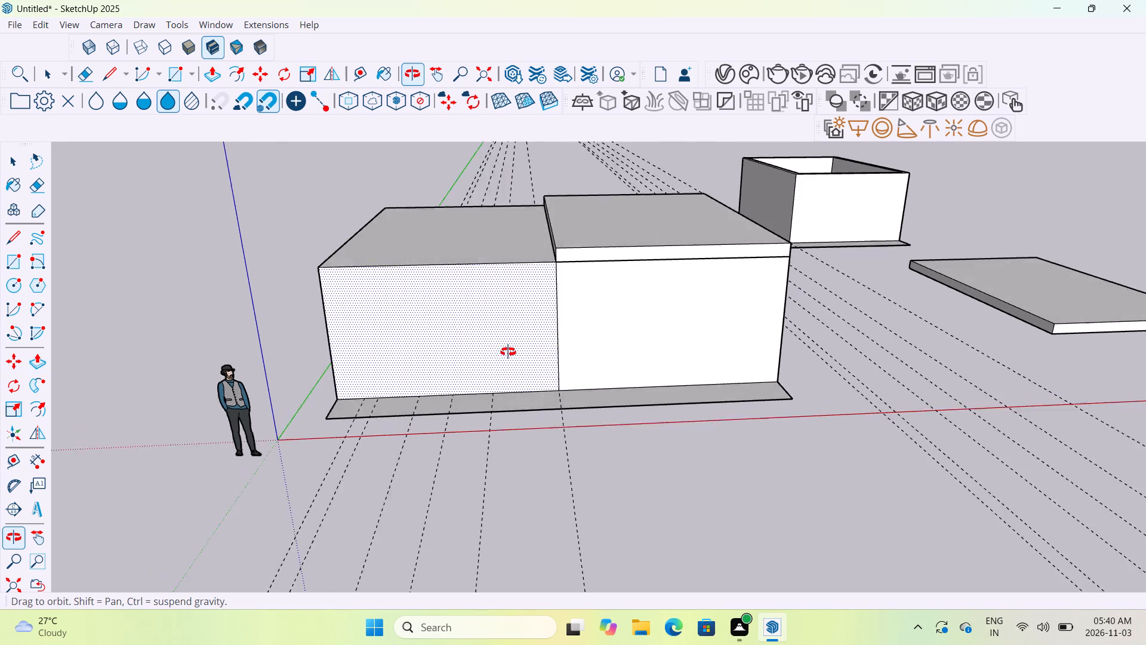
middle_click_drag(508, 352, 506, 374)
left_click(502, 284)
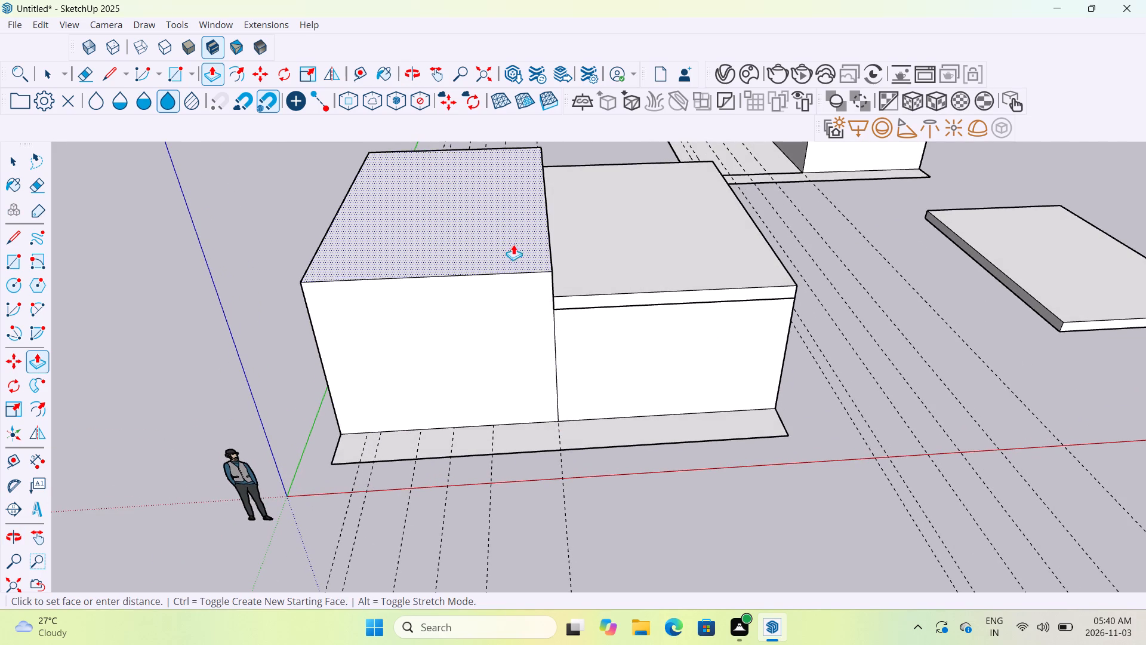
scroll(516, 238, "down", 5)
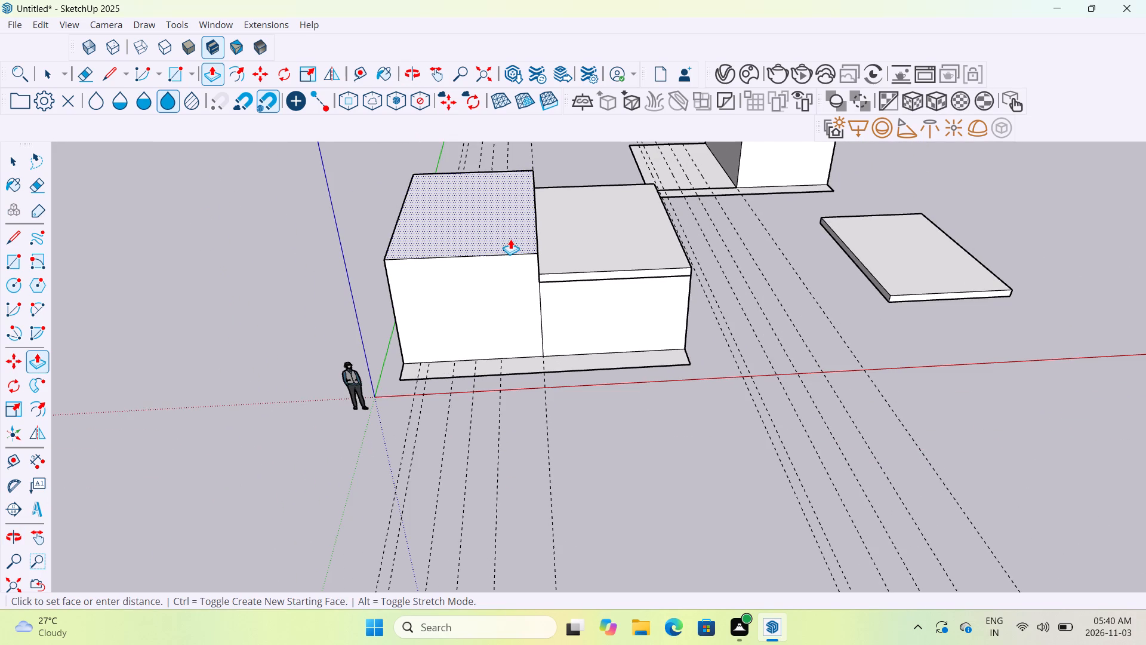
left_click(555, 253)
scroll(495, 300, "up", 5)
scroll(494, 288, "down", 5)
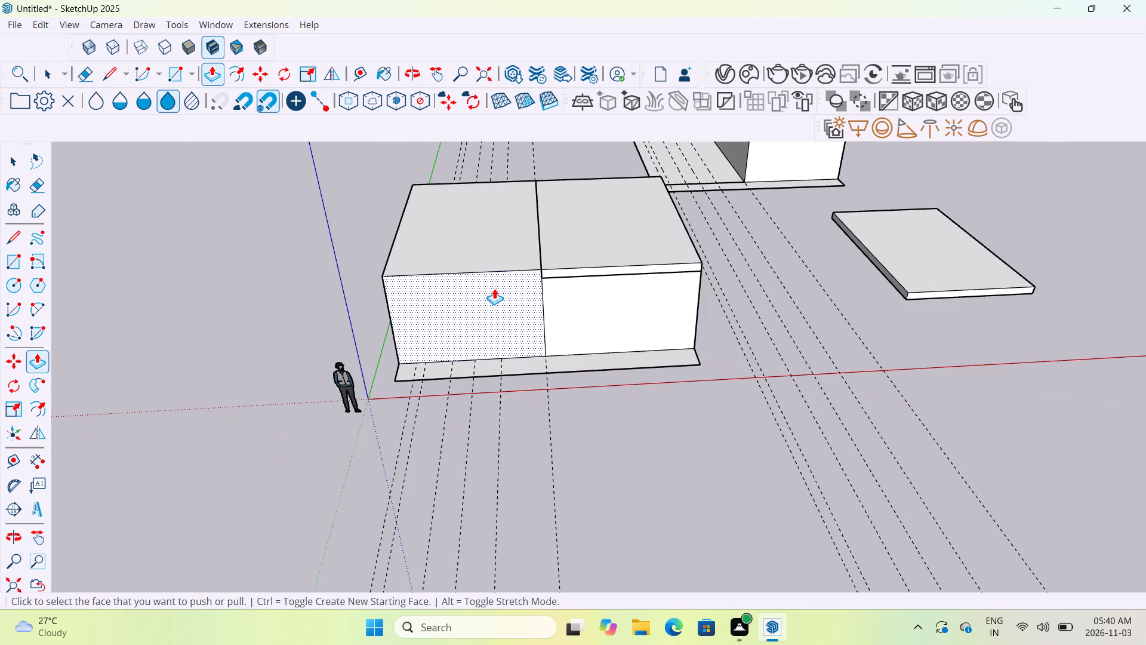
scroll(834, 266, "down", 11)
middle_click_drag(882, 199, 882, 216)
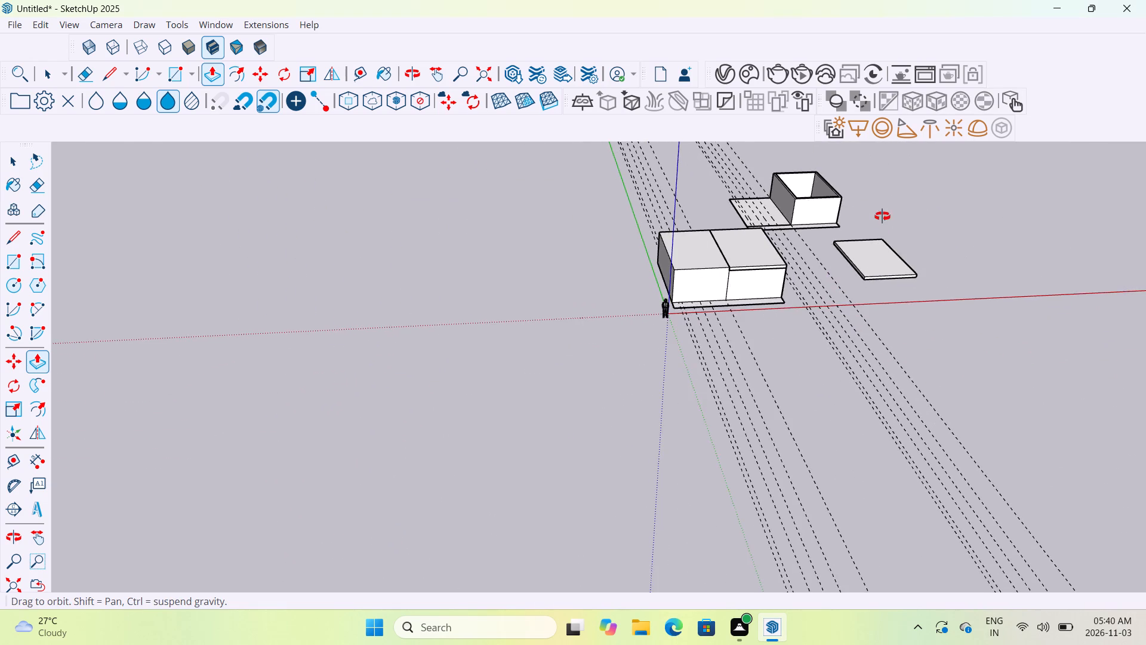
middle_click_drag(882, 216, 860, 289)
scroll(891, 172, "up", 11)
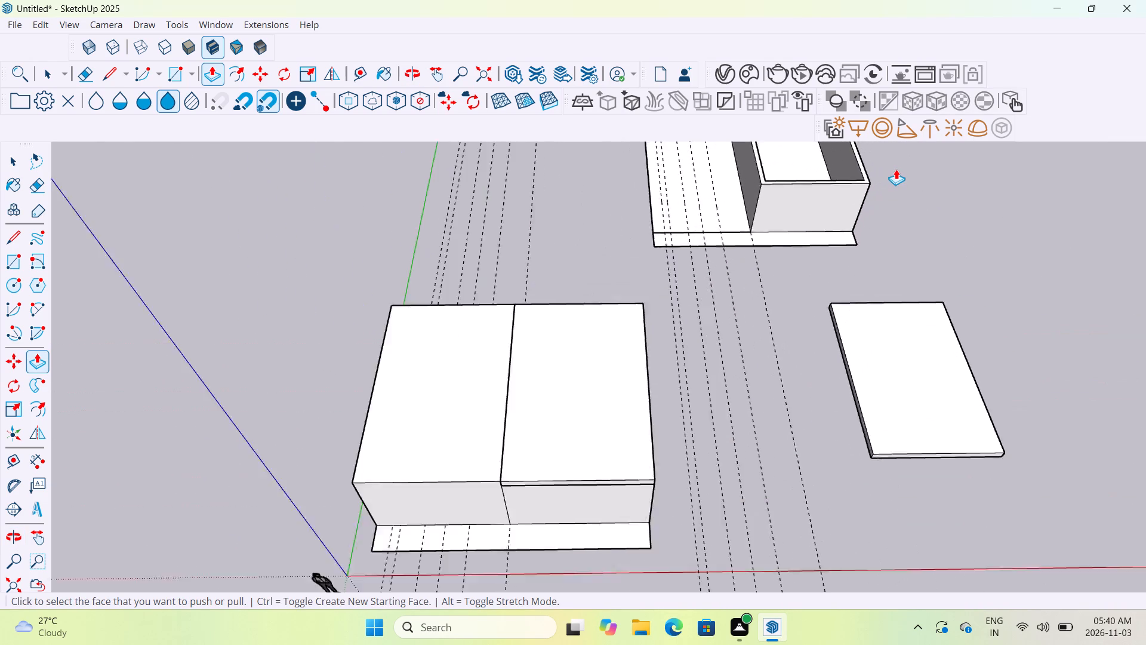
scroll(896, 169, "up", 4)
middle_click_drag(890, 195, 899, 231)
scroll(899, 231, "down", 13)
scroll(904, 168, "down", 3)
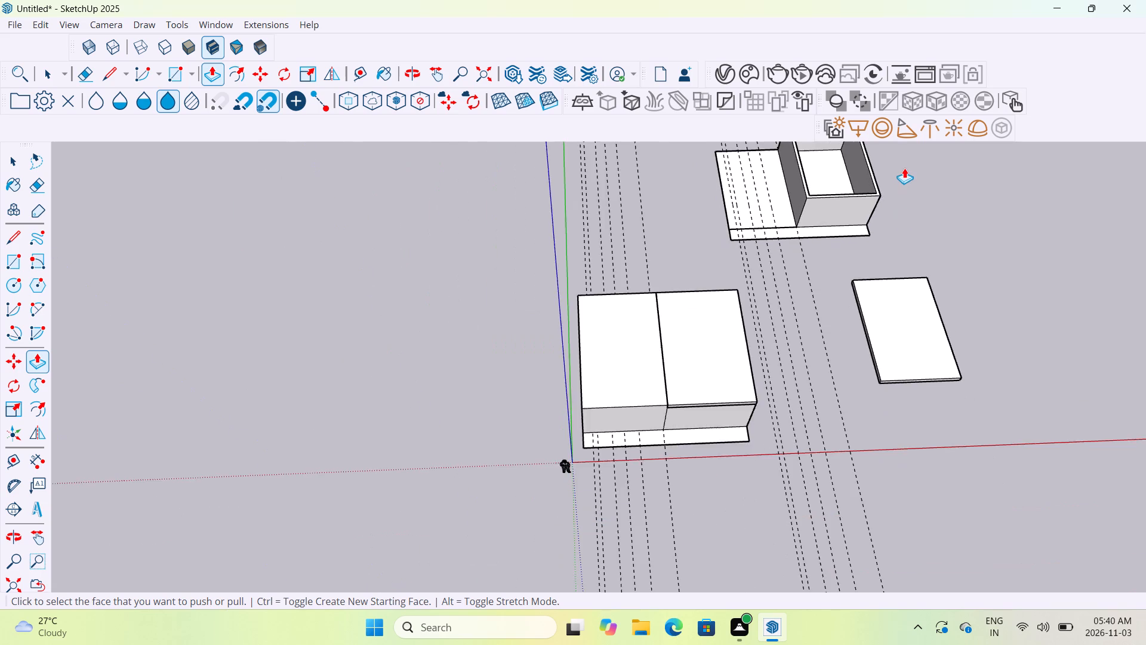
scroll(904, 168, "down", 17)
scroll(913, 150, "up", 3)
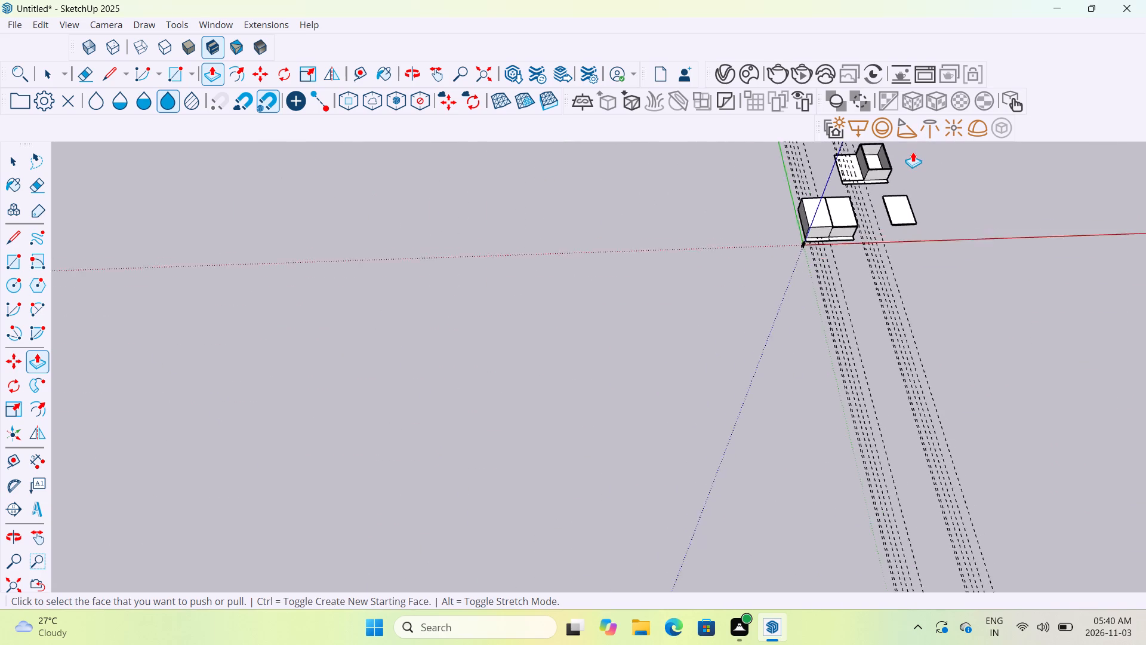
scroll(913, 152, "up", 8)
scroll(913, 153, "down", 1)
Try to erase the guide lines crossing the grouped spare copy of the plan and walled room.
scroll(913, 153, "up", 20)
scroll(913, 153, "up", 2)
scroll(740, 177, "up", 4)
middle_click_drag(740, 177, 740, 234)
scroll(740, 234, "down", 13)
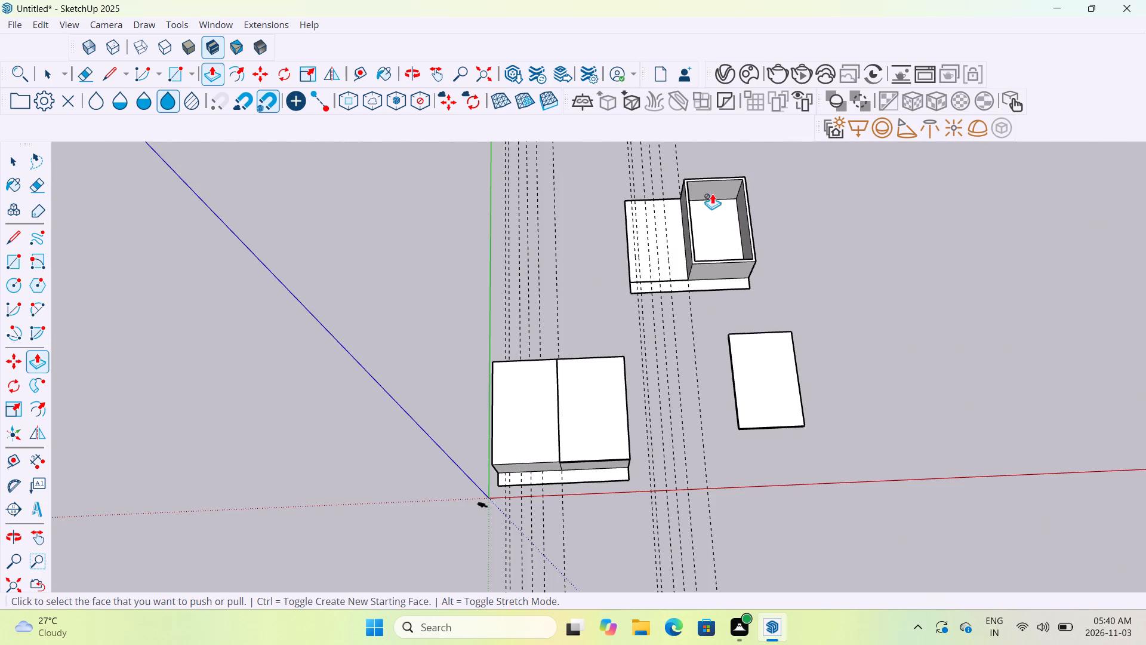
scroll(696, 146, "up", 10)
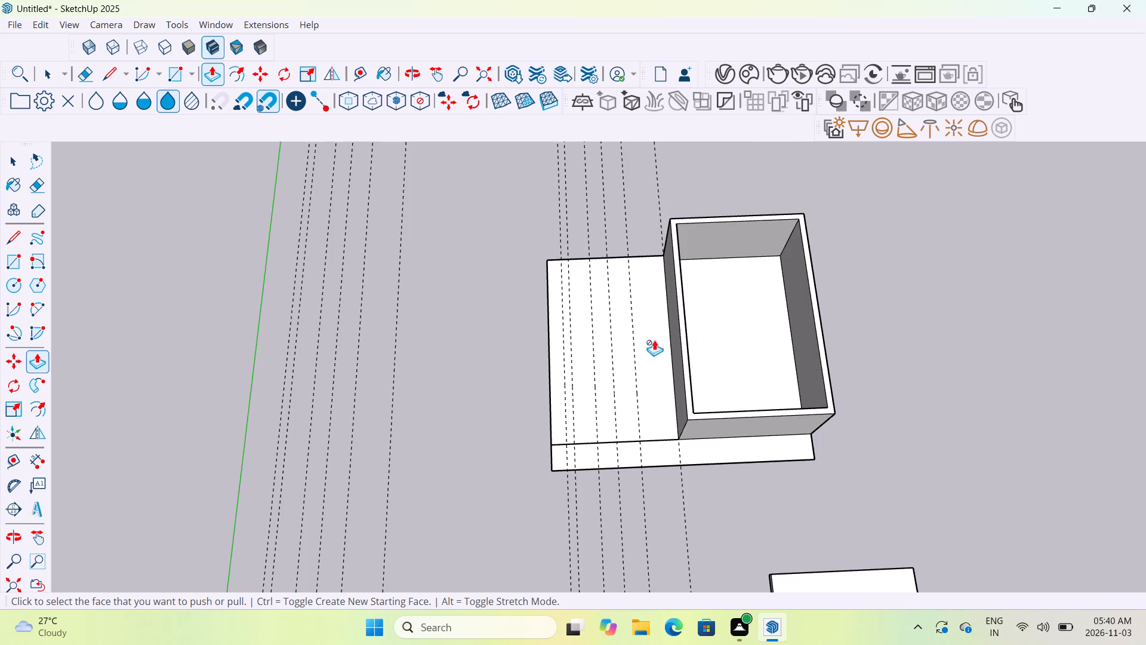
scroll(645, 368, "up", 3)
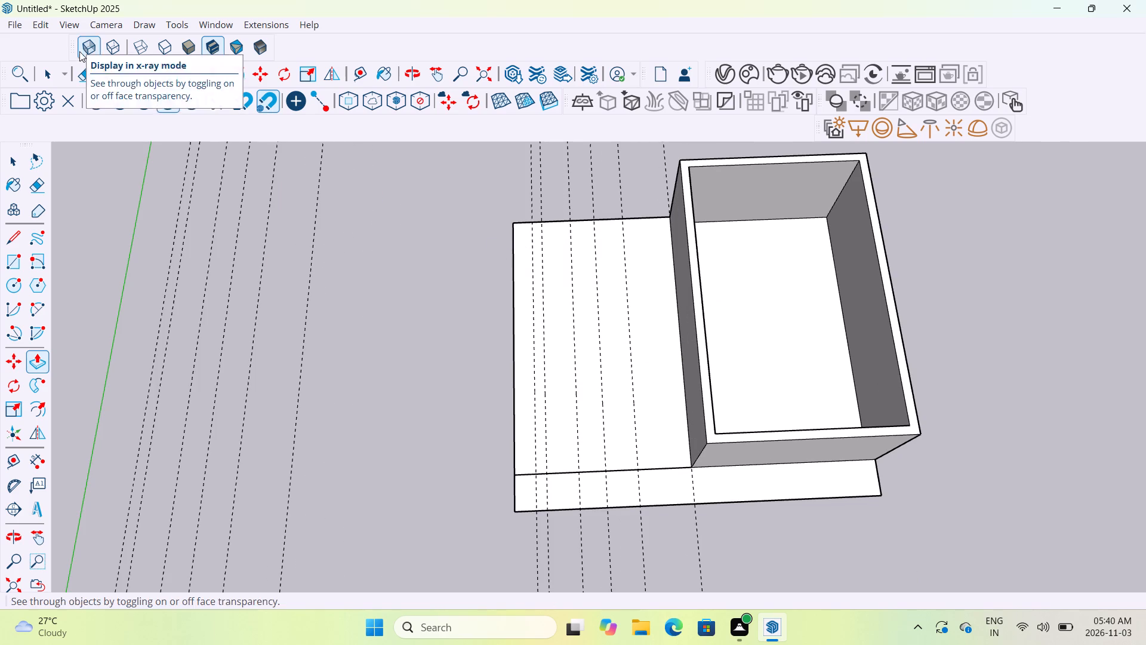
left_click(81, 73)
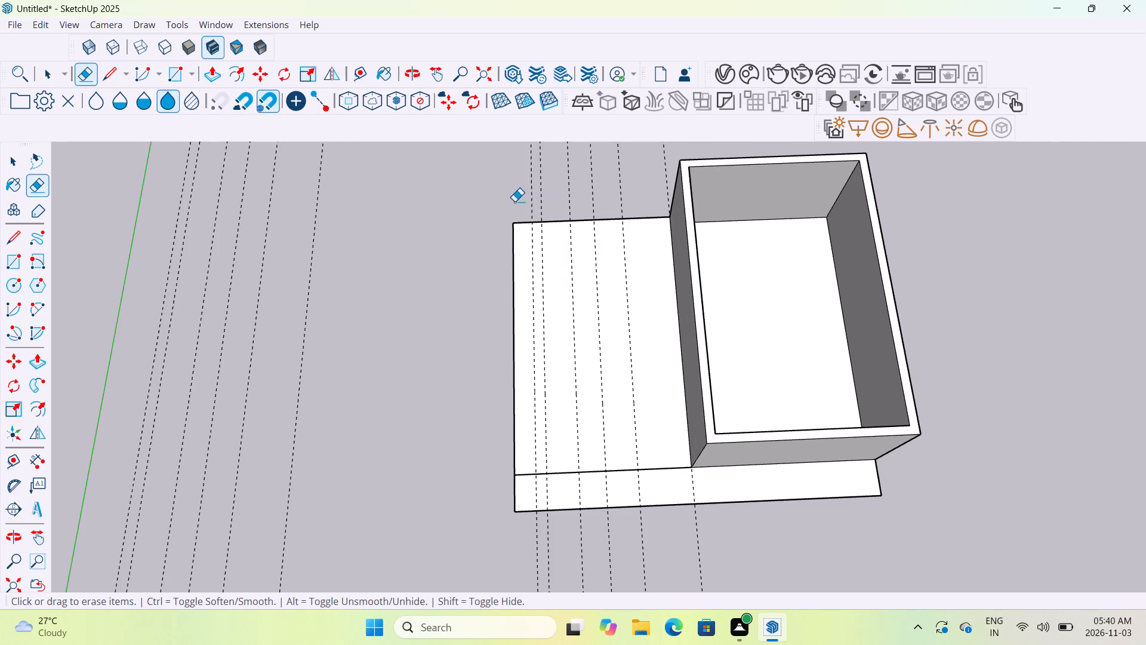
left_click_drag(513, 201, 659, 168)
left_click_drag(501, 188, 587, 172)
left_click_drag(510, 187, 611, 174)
Explode the spare copy group of the plan and walled room.
right_click(699, 248)
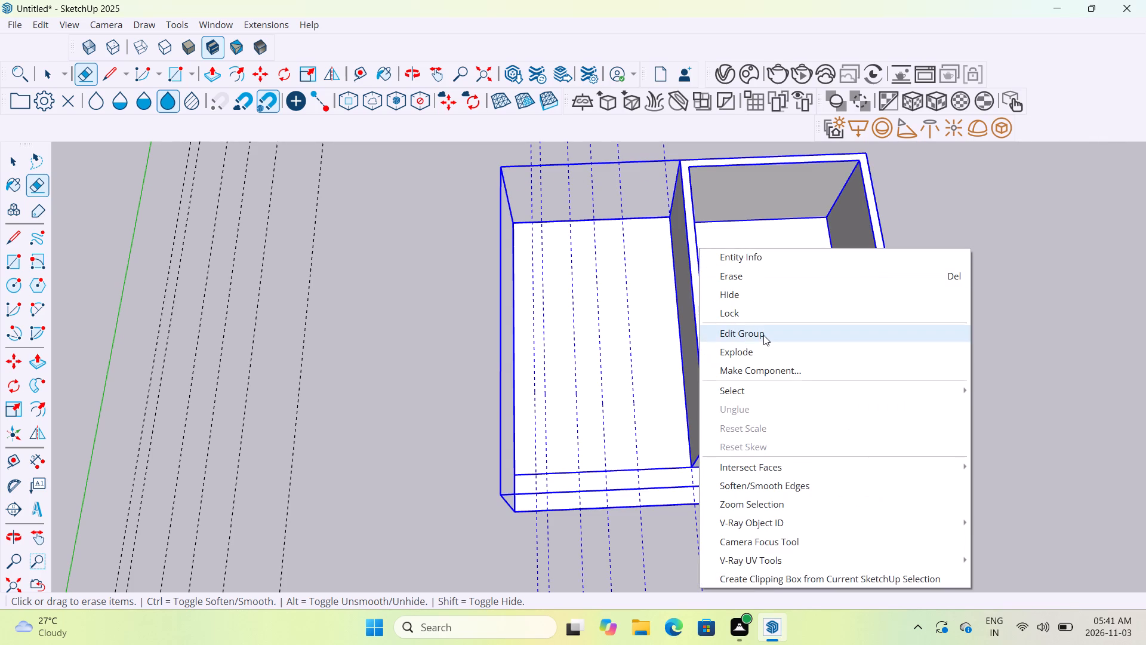
left_click(763, 350)
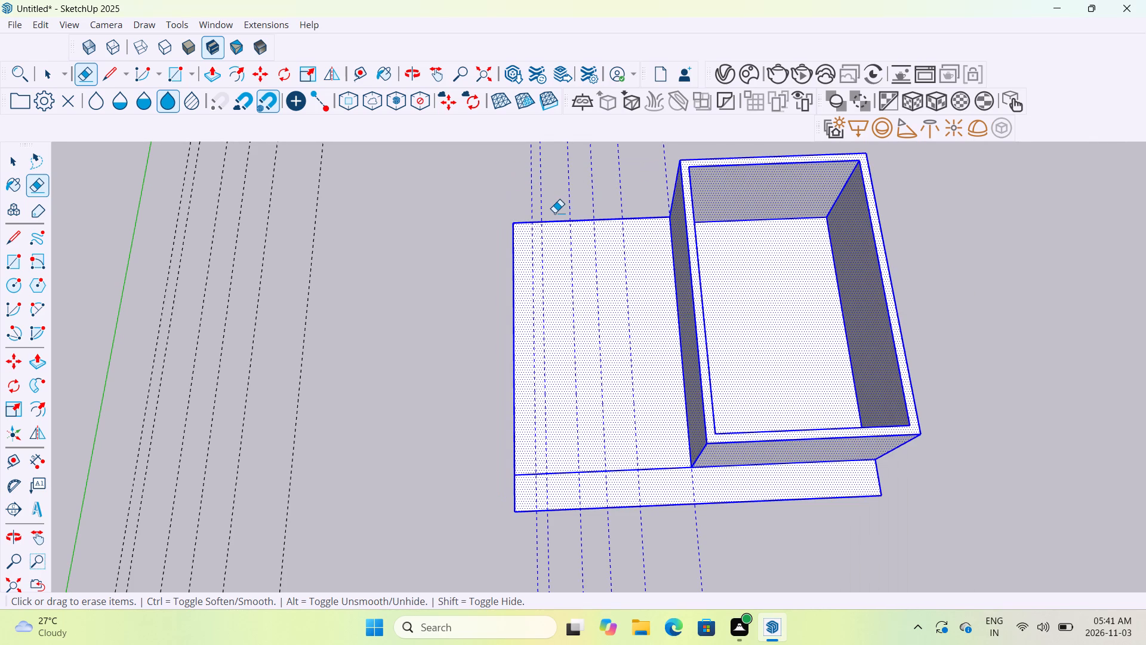
Erase the guides and surrounding floor-plan edges of the exploded spare copy, leaving only the walled room.
left_click_drag(518, 199, 644, 153)
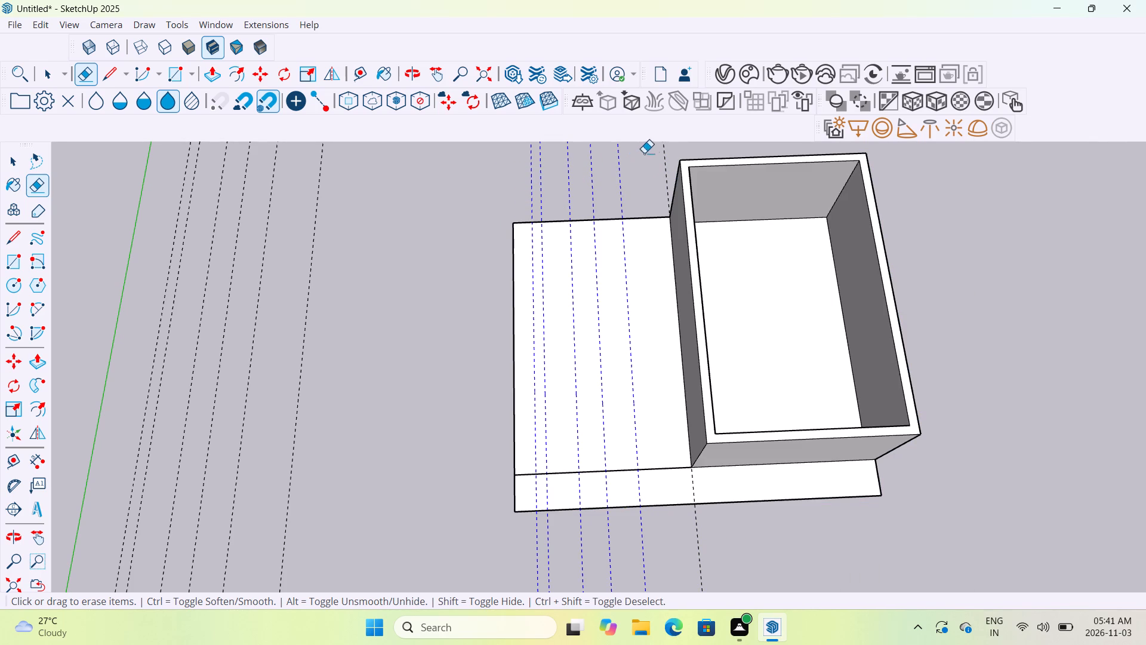
left_click_drag(644, 153, 668, 146)
left_click_drag(606, 186, 581, 426)
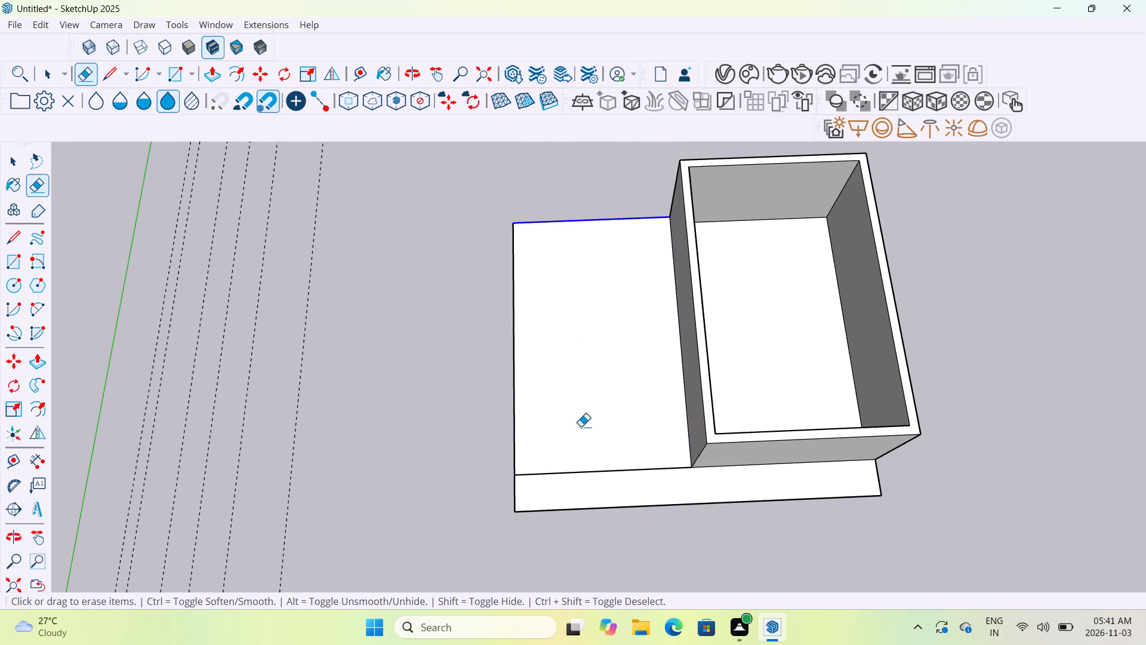
left_click_drag(581, 426, 580, 513)
left_click_drag(493, 431, 532, 384)
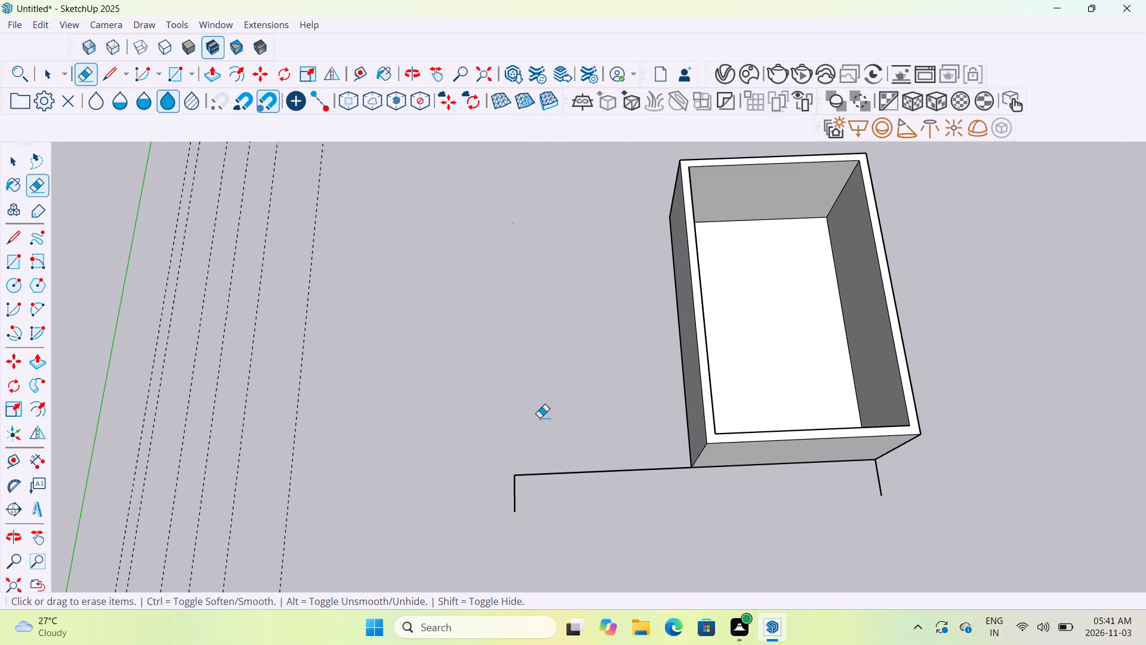
left_click_drag(557, 431, 565, 501)
left_click_drag(478, 502, 517, 487)
left_click_drag(851, 493, 901, 474)
key("Escape")
key("Escape")
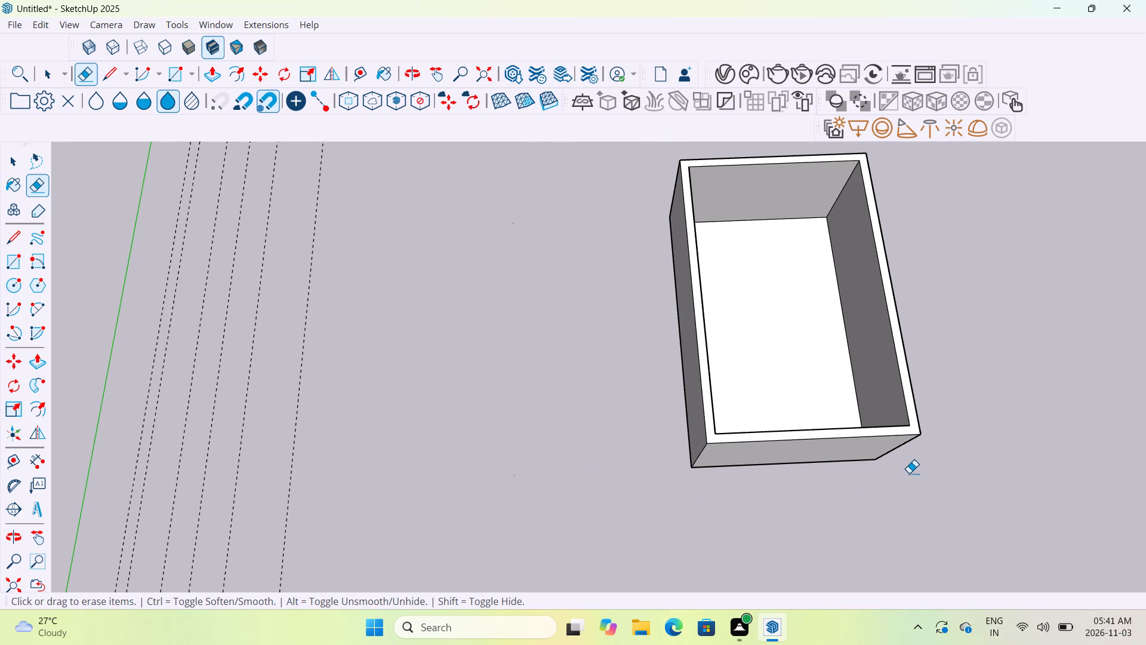
key("Escape")
key("Escape")
Select the whole spare walled room and make it a group.
scroll(920, 474, "down", 2)
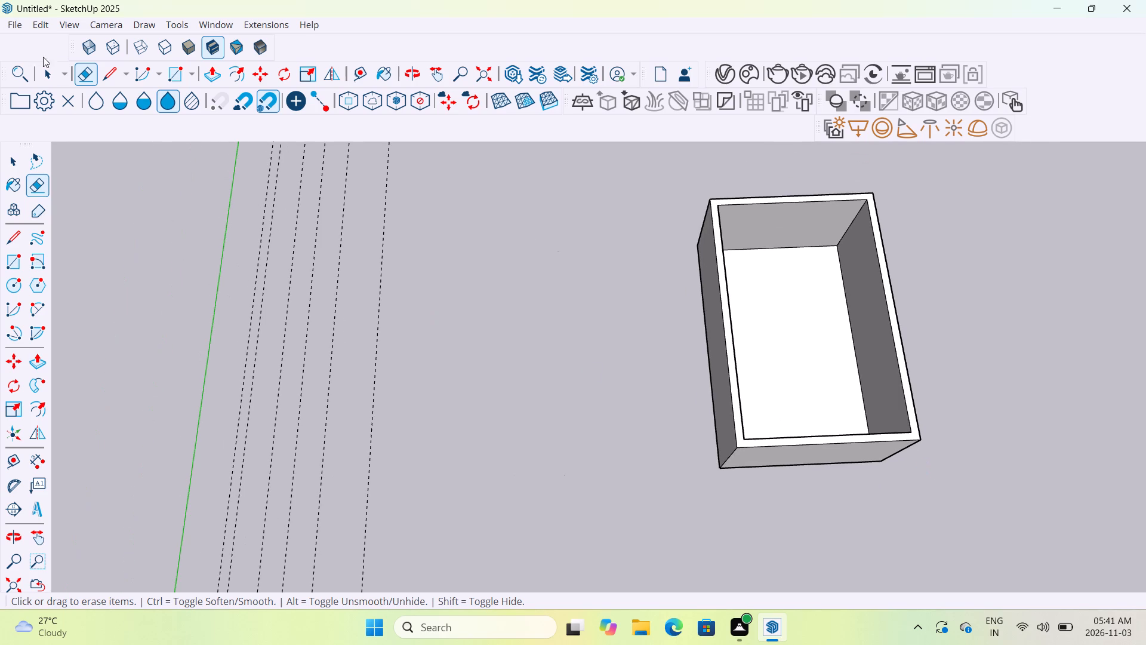
left_click(54, 77)
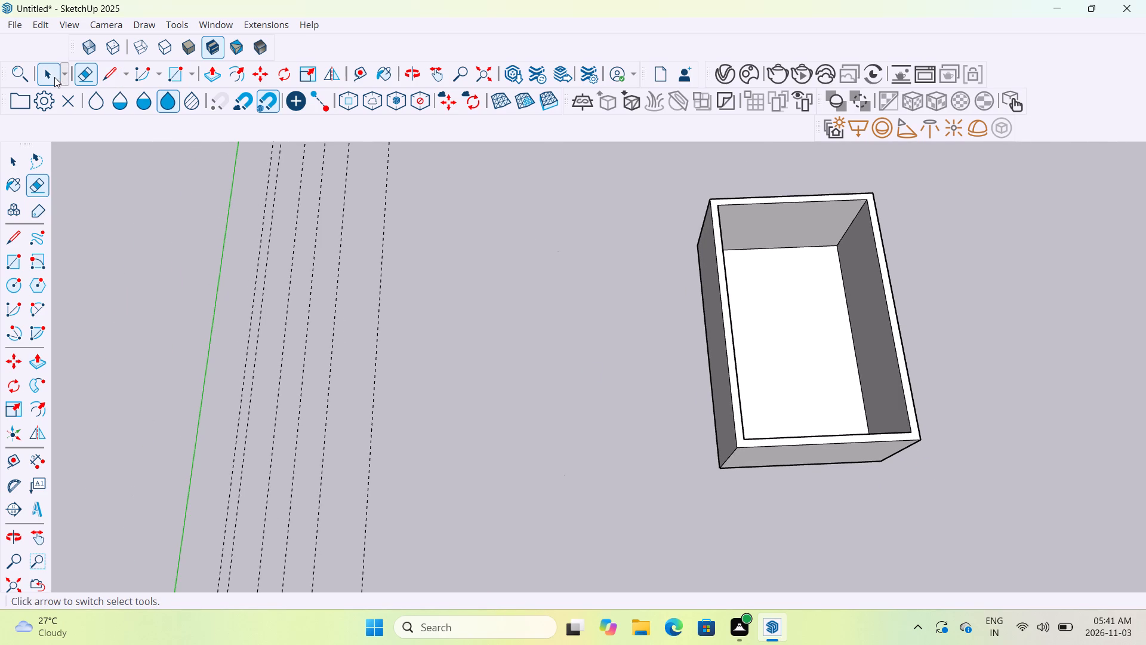
left_click_drag(917, 463, 682, 259)
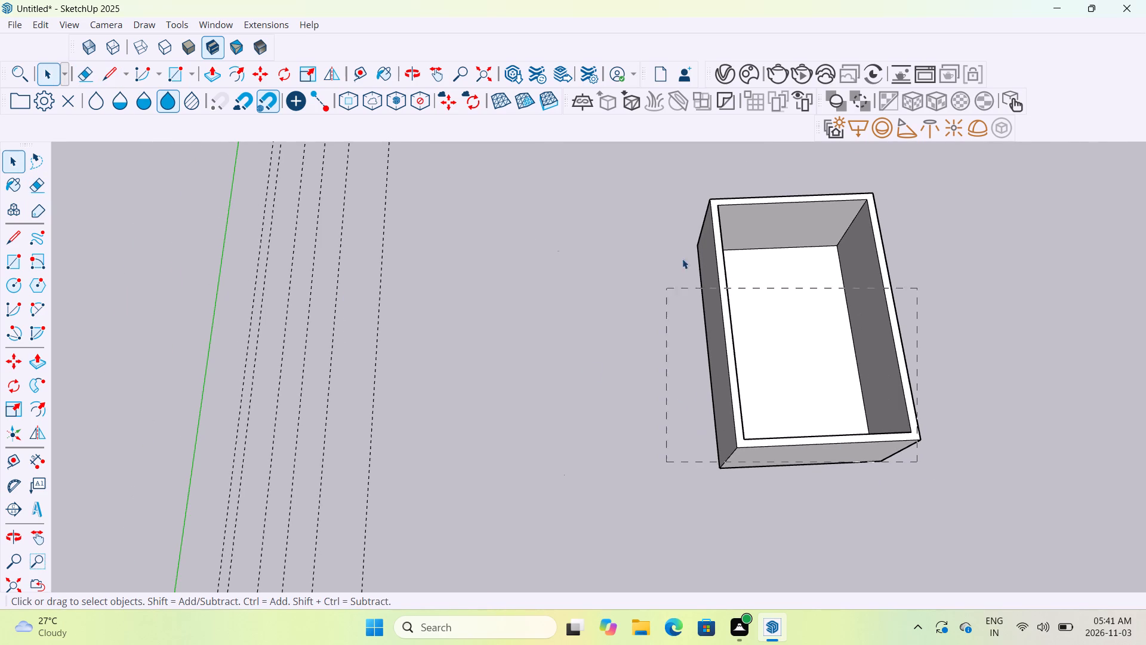
left_click_drag(682, 259, 677, 178)
right_click(821, 266)
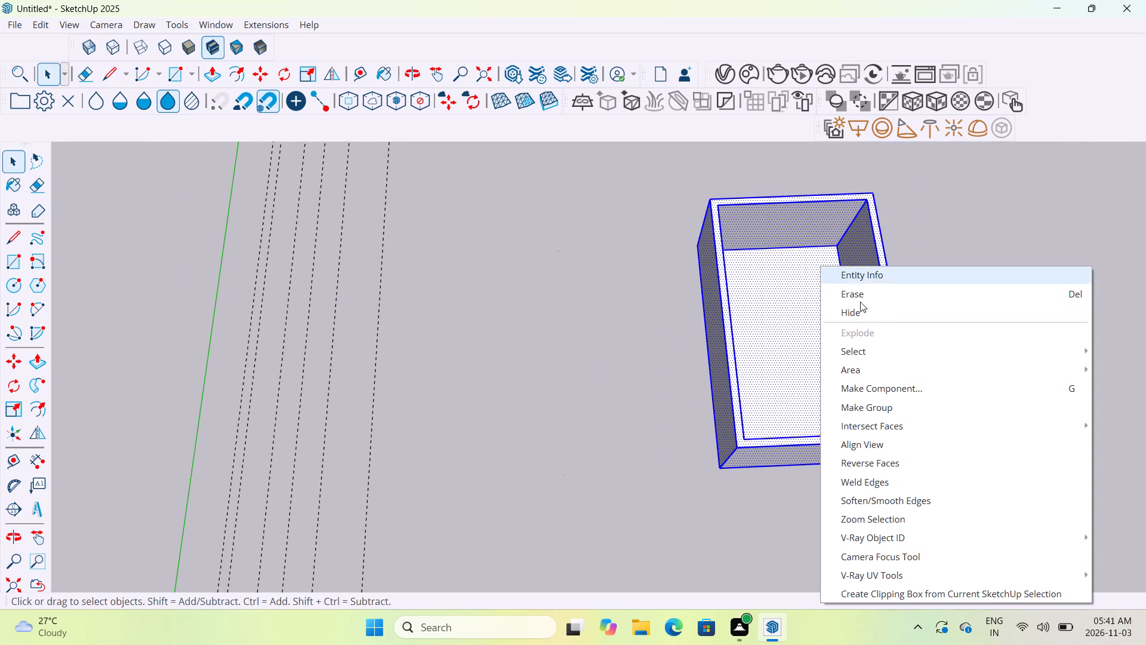
left_click(868, 408)
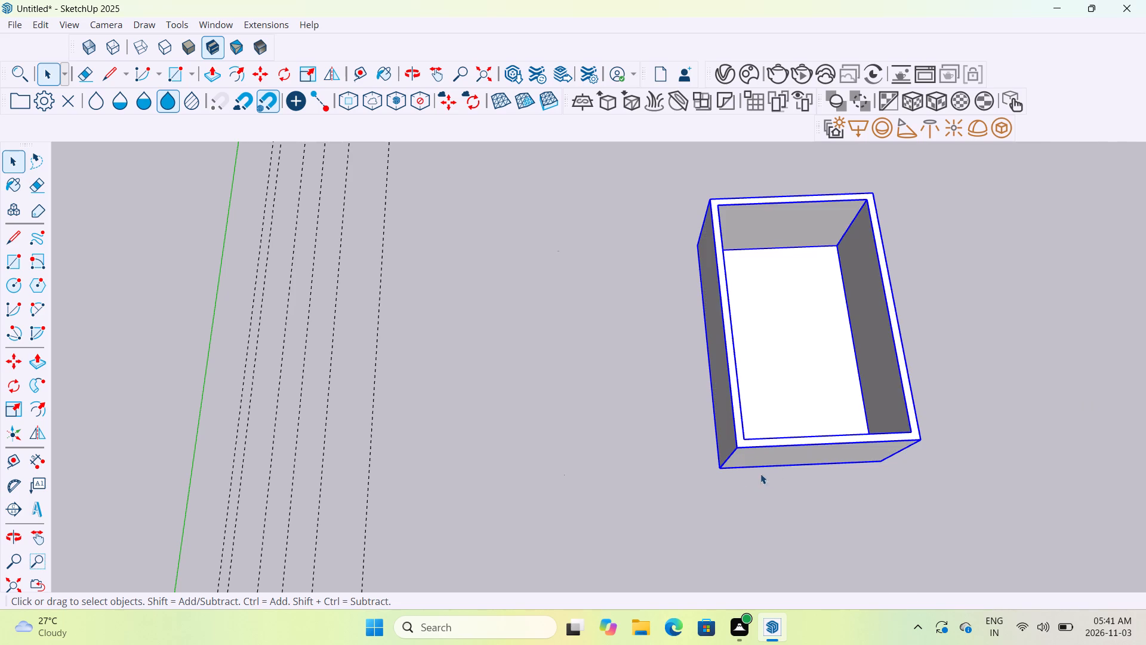
Copy the grouped walled room from its bottom front corner onto the roof slab's top front corner beside the raised block, as an upper storey.
scroll(728, 490, "up", 4)
key("m")
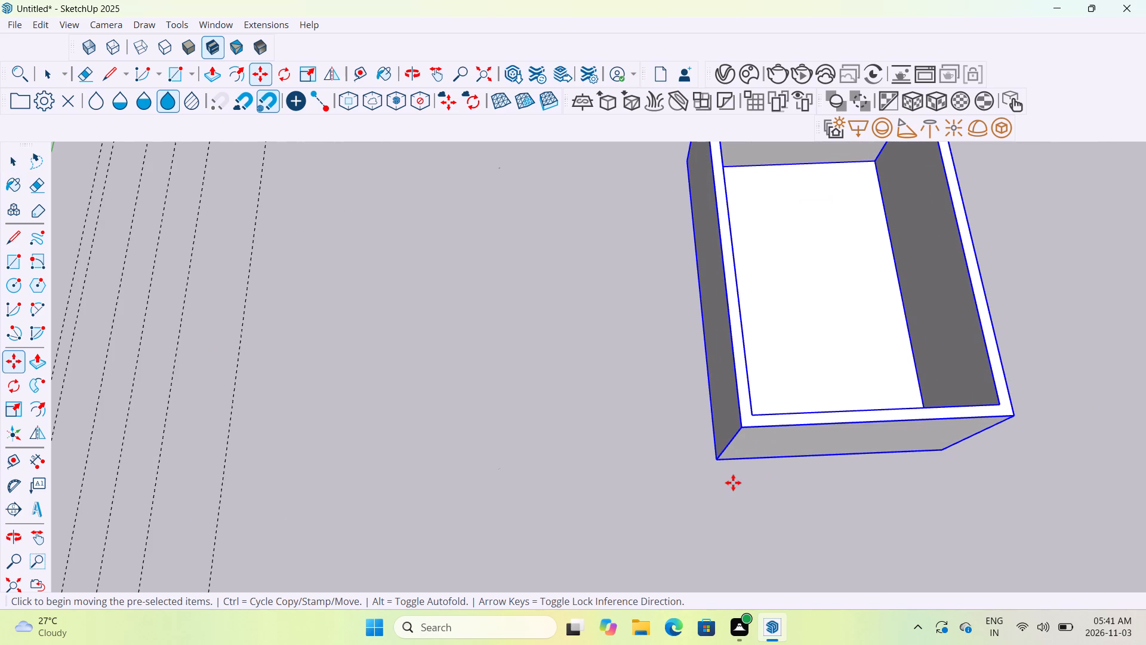
left_click(713, 458)
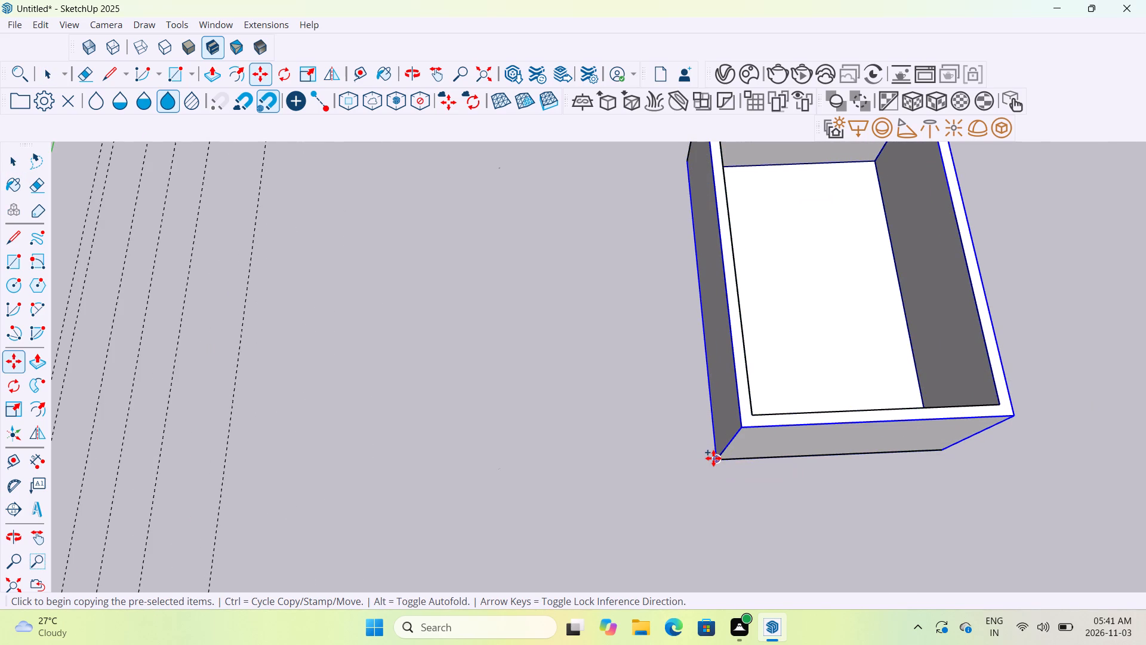
scroll(670, 486, "down", 6)
scroll(670, 486, "down", 17)
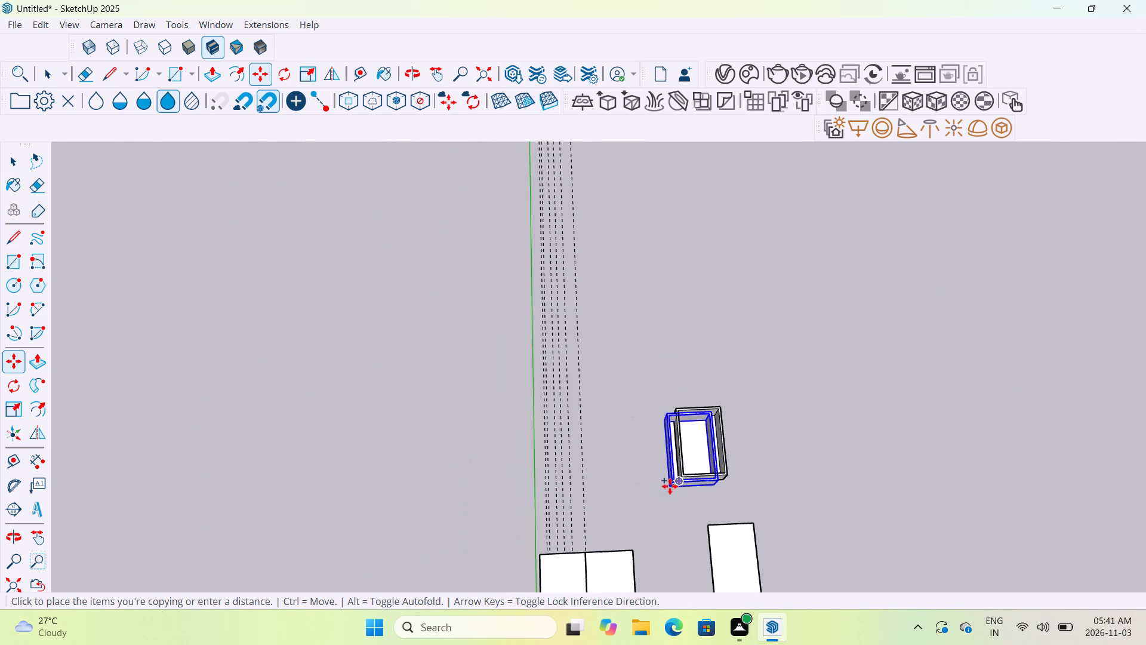
scroll(670, 486, "down", 13)
scroll(654, 528, "up", 14)
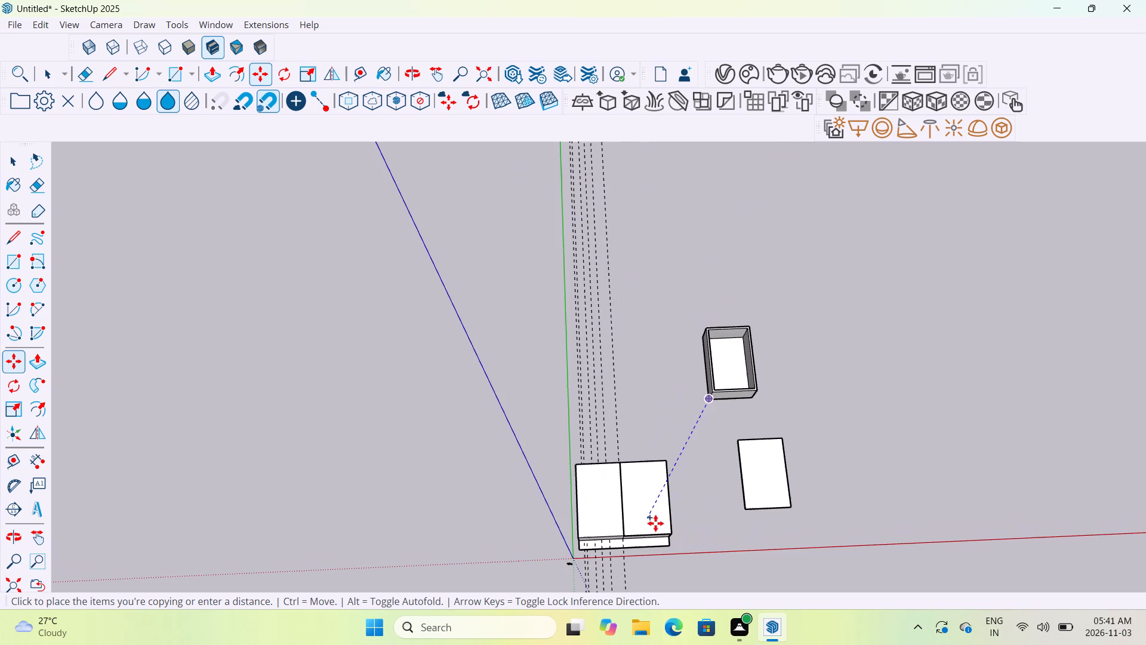
middle_click_drag(652, 542, 645, 277)
scroll(633, 462, "up", 13)
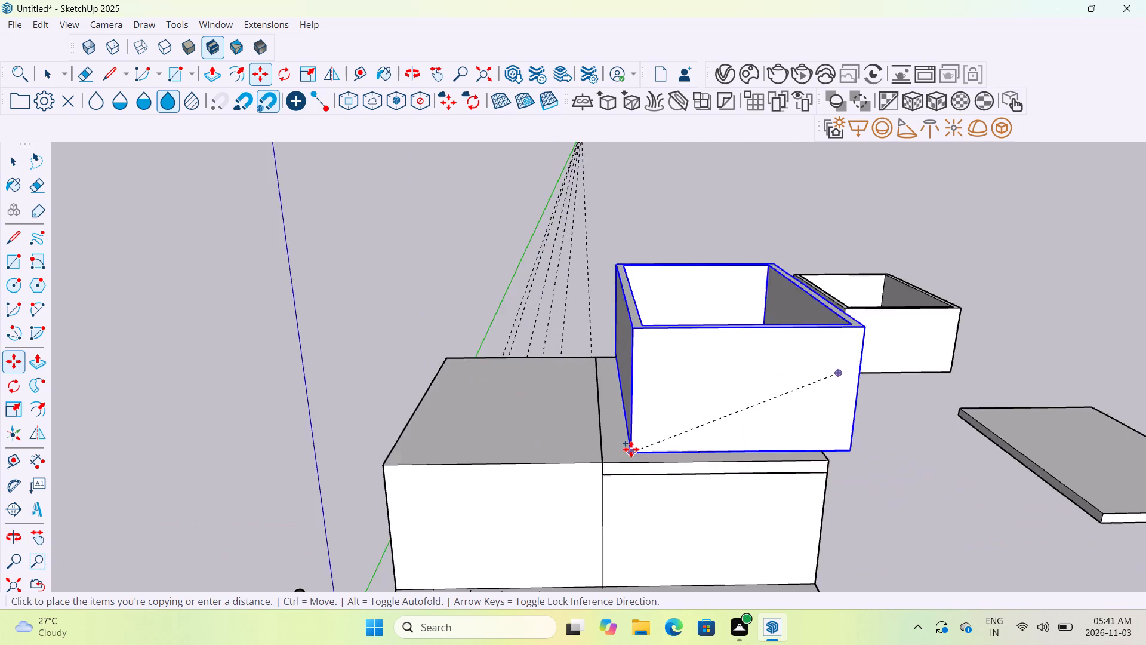
scroll(631, 449, "up", 6)
left_click(572, 475)
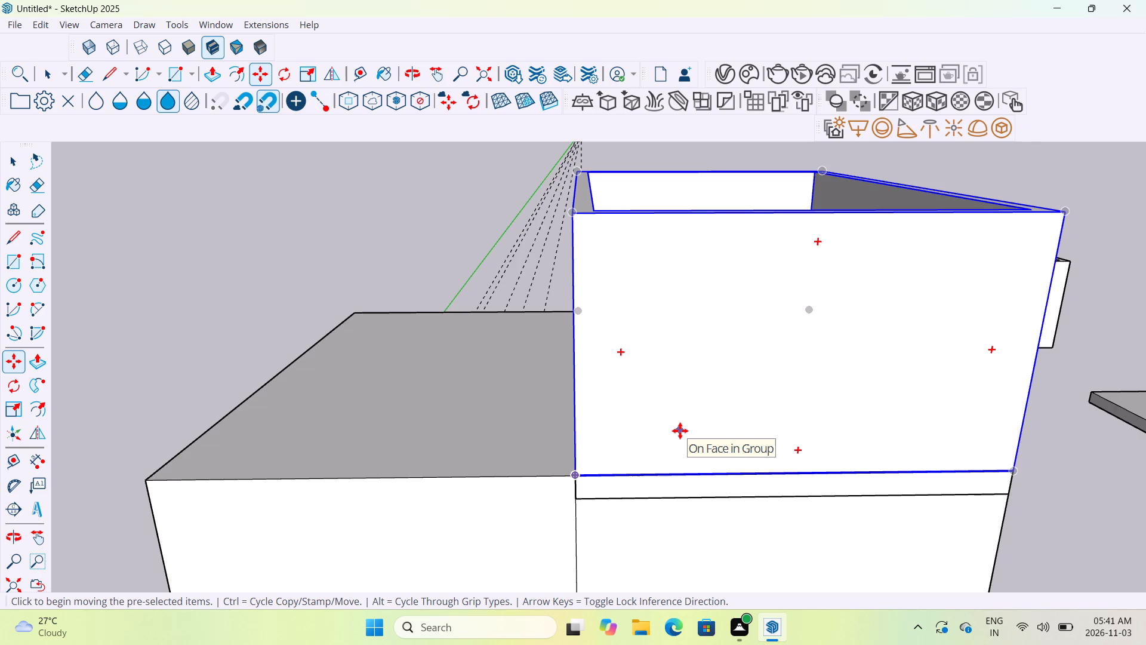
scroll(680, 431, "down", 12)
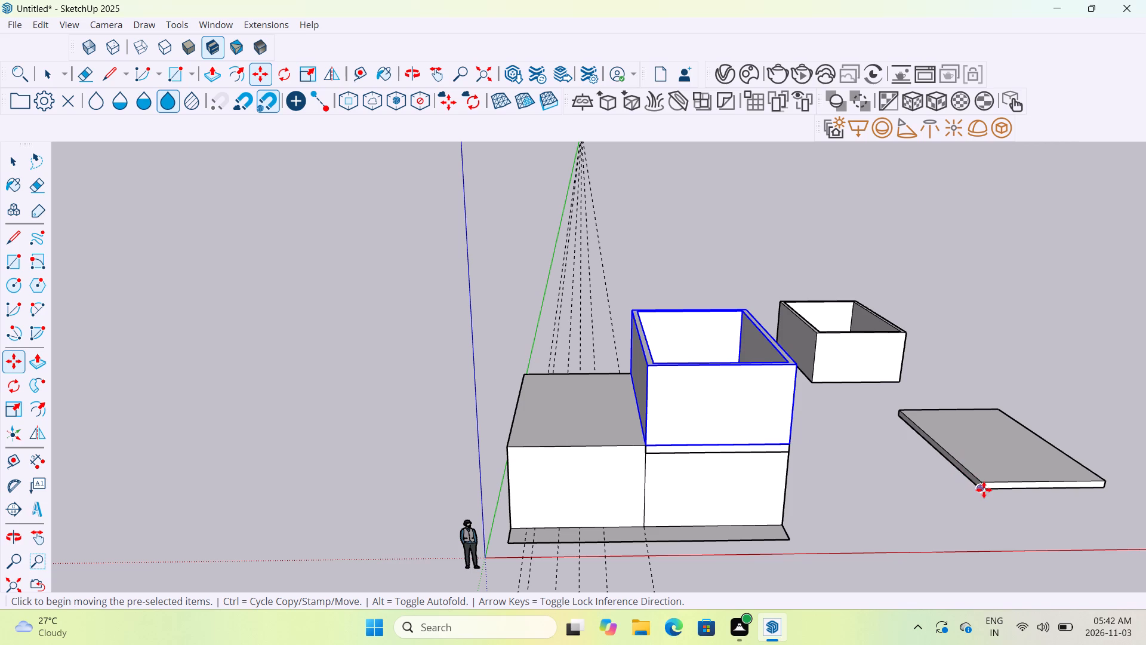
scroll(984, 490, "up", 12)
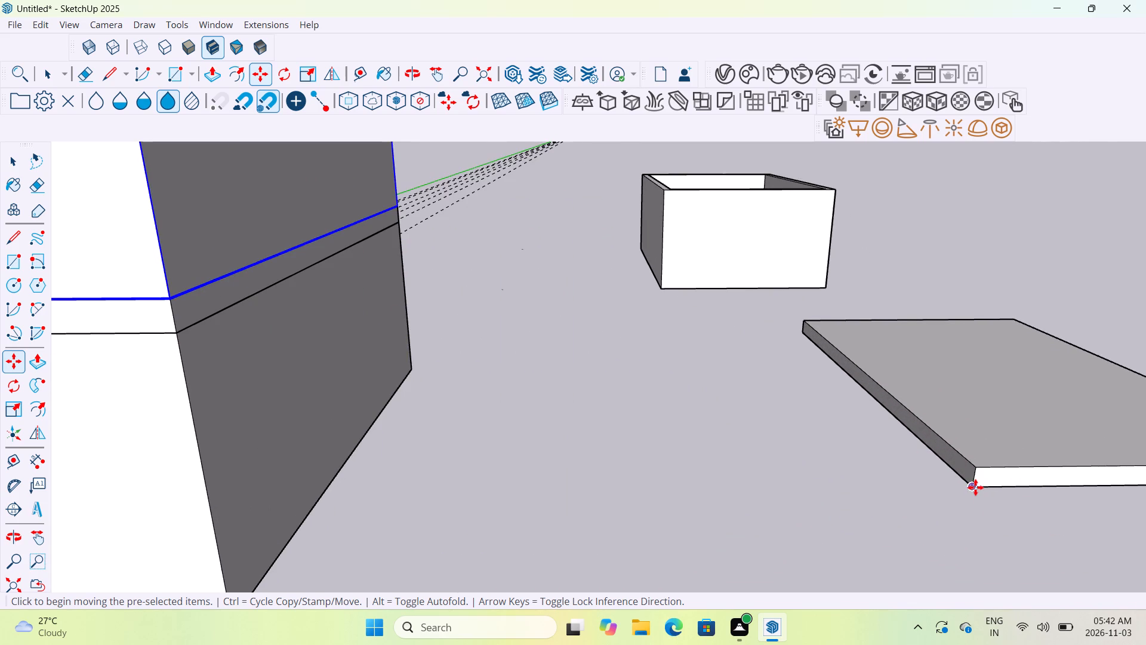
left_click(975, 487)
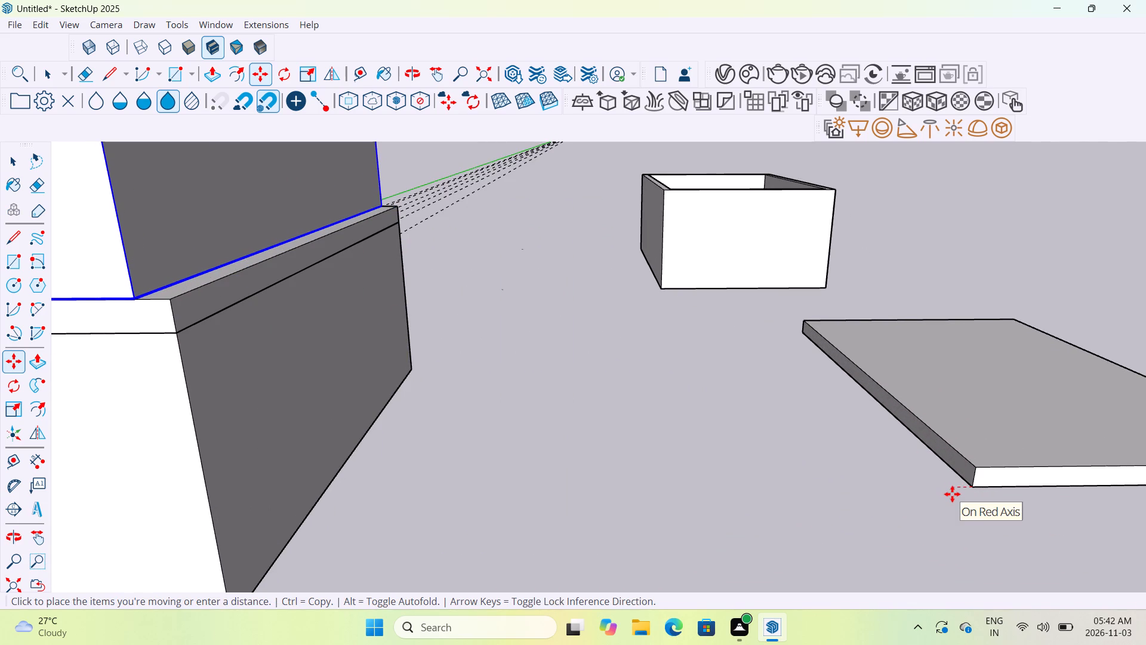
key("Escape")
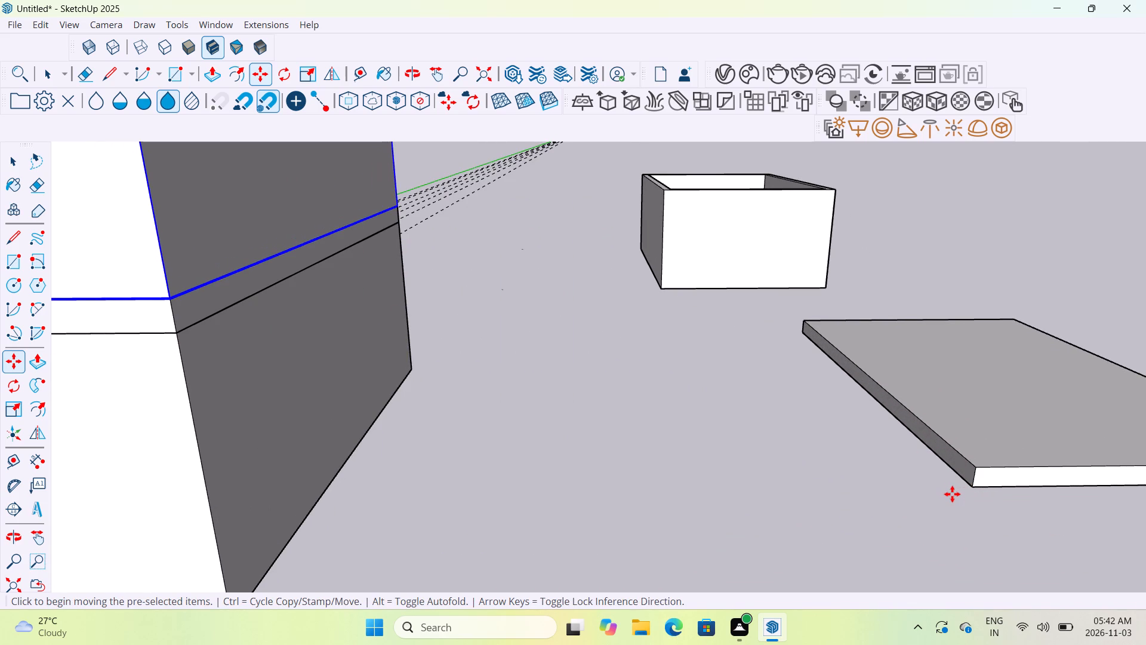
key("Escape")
Copy the spare roof slab from its bottom front corner onto the upper room's top front corner, covering its walls.
left_click(977, 478)
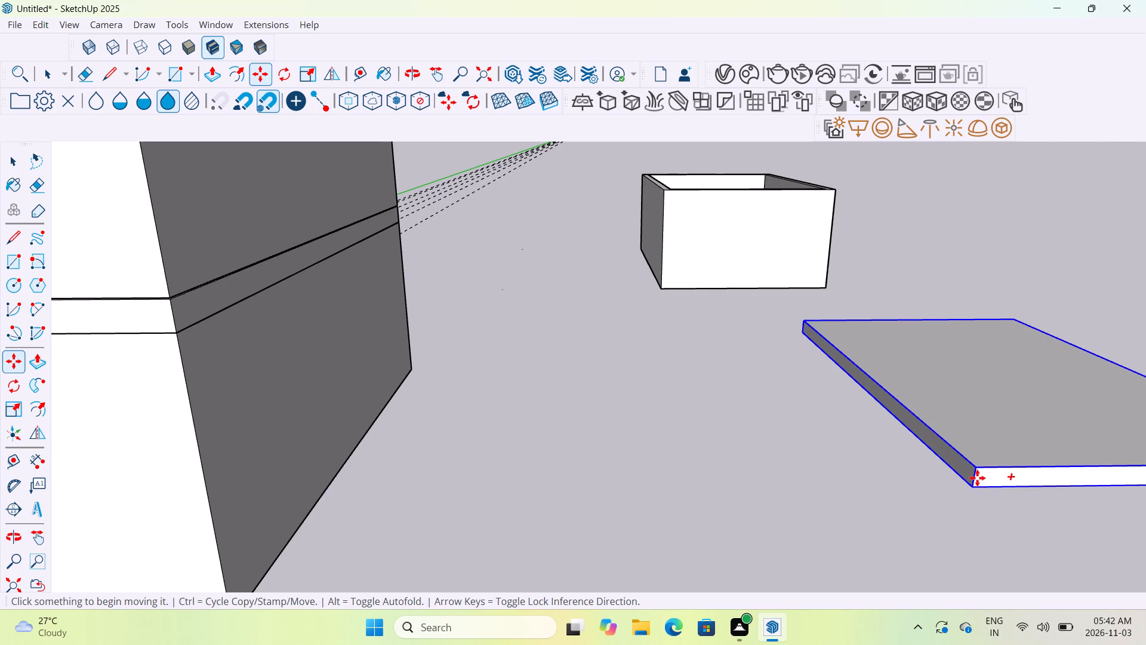
key("m")
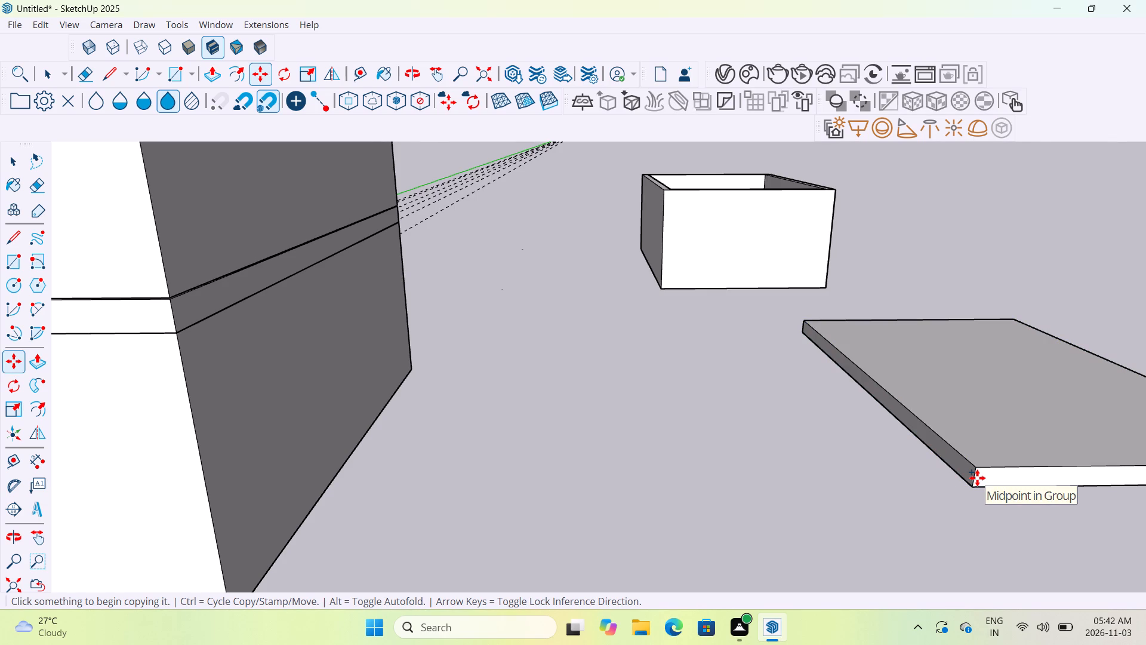
scroll(998, 493, "up", 6)
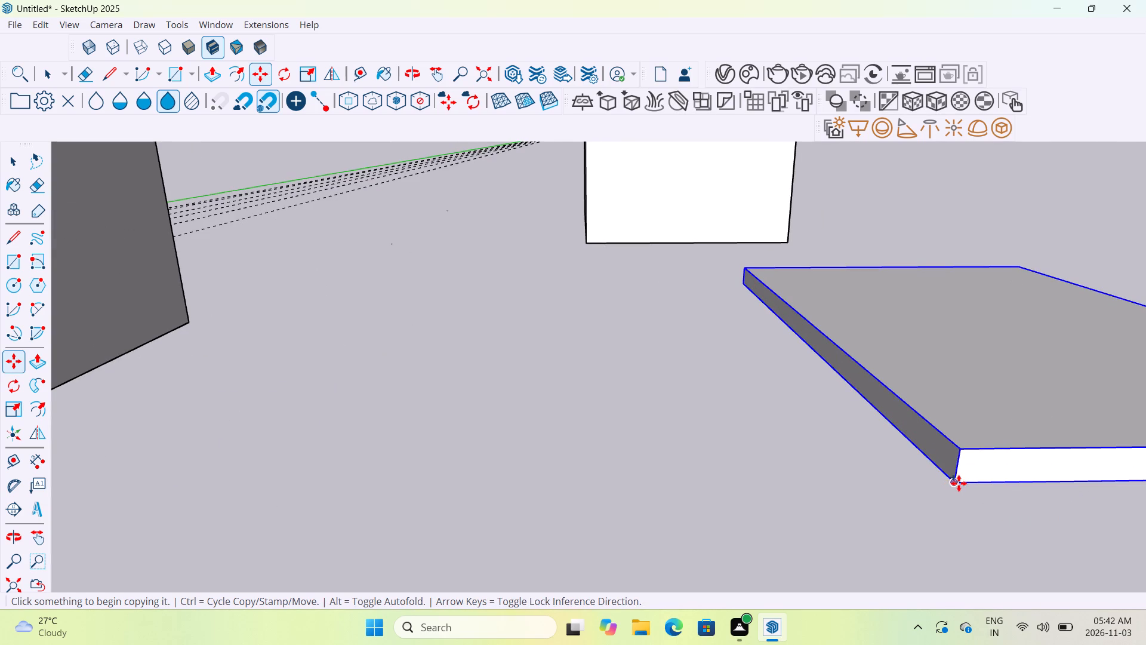
left_click(959, 483)
scroll(566, 518, "down", 7)
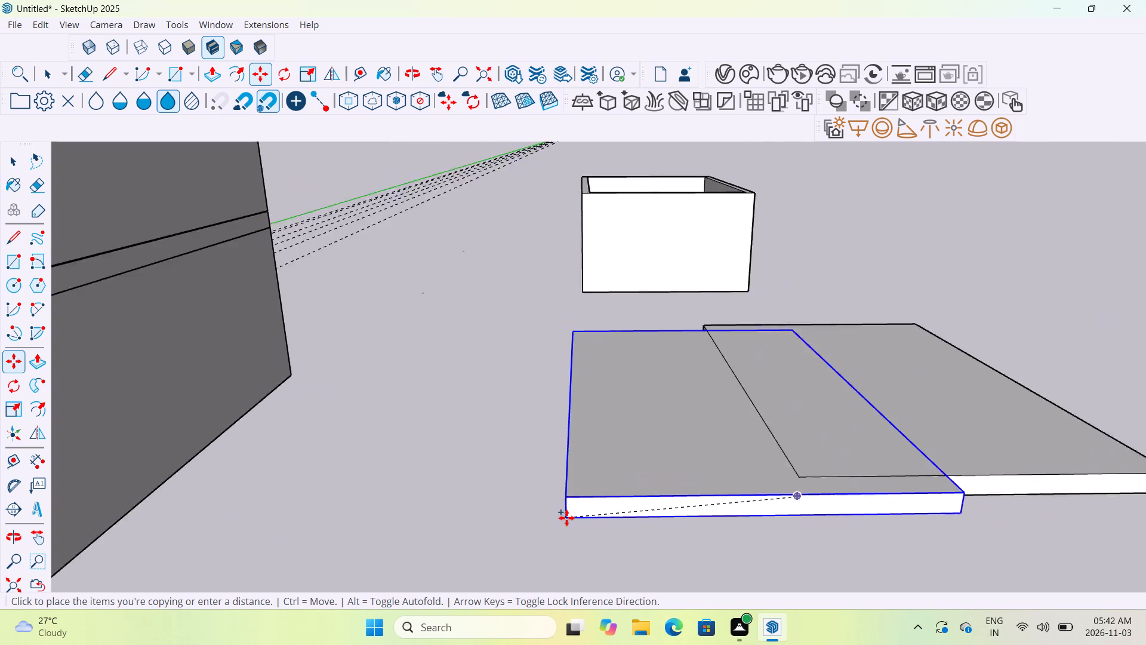
scroll(566, 518, "down", 16)
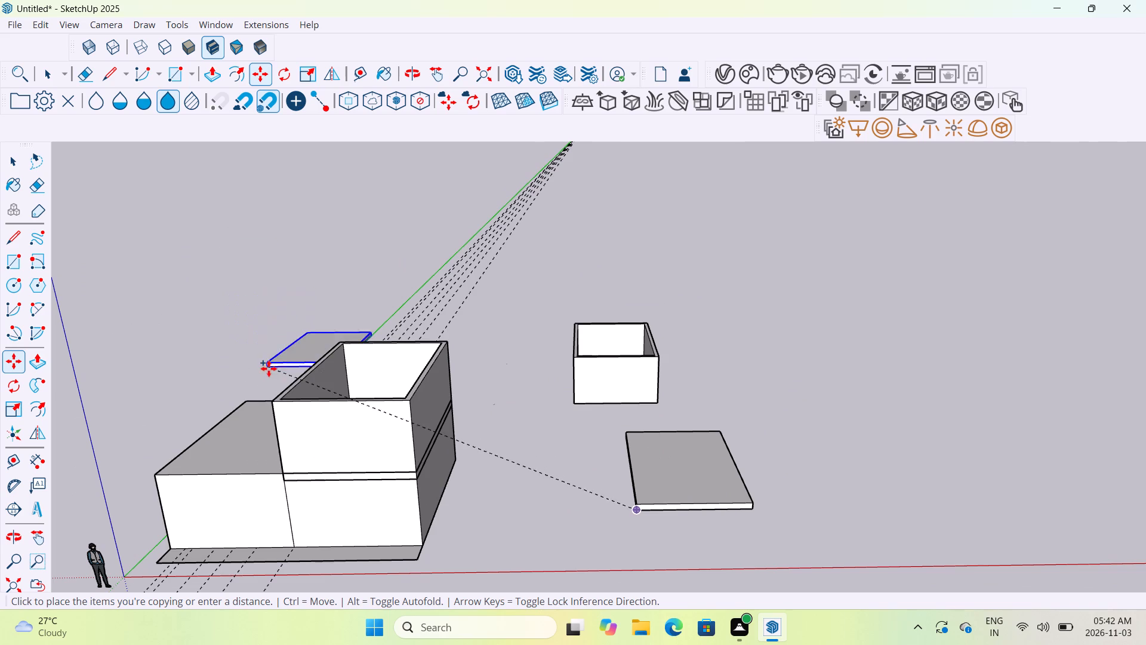
scroll(274, 399, "up", 14)
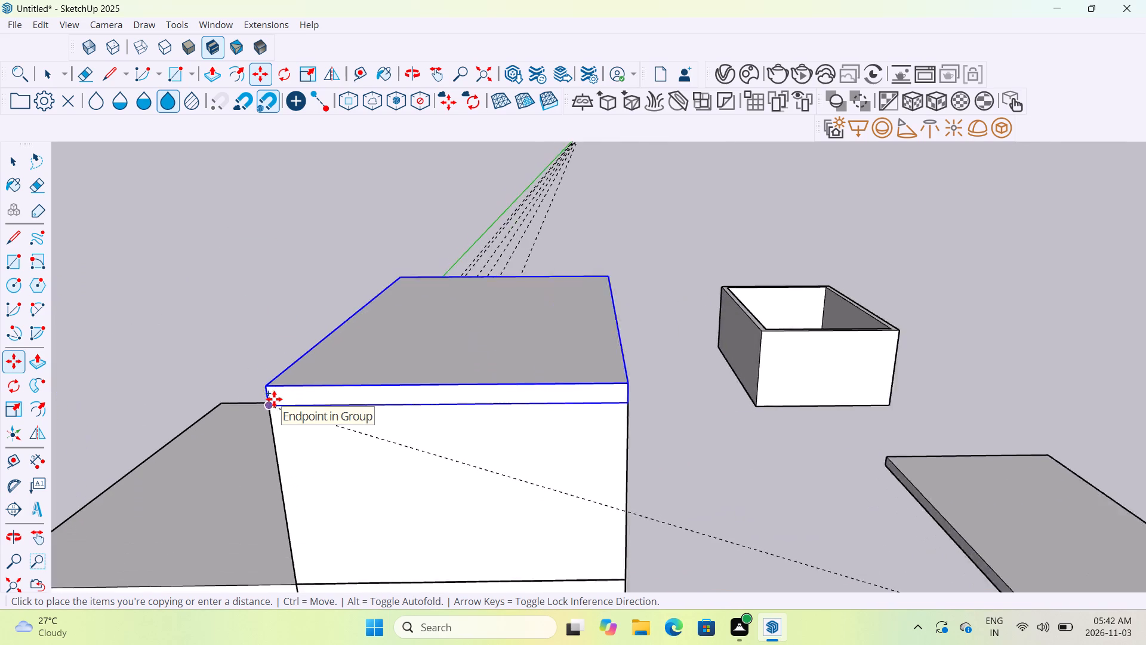
left_click(269, 406)
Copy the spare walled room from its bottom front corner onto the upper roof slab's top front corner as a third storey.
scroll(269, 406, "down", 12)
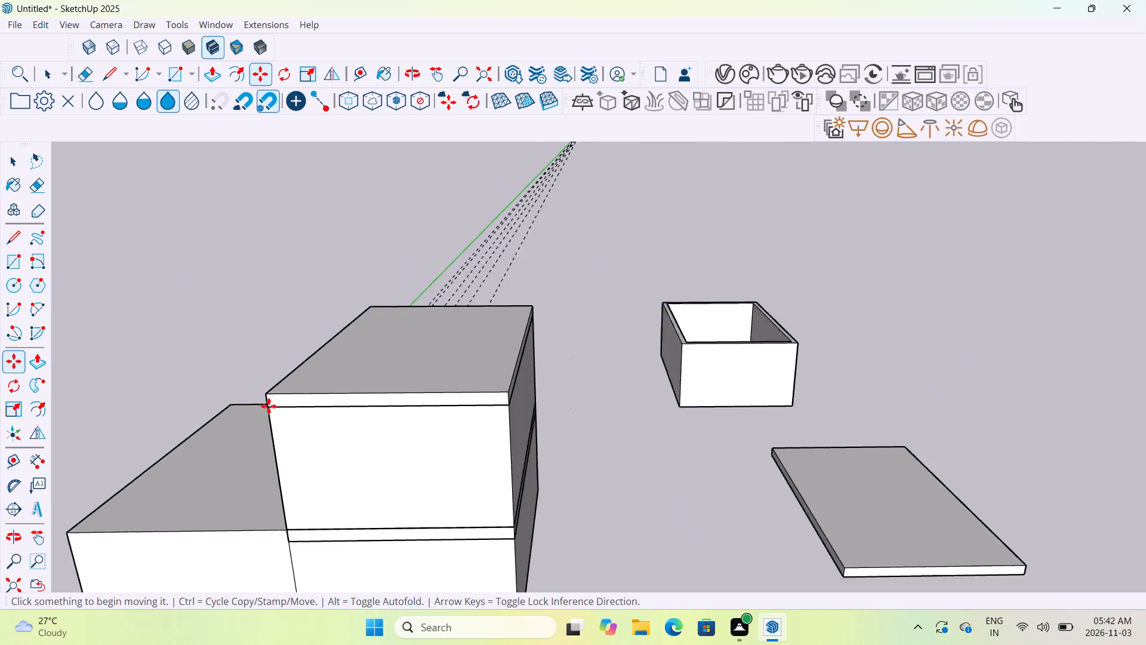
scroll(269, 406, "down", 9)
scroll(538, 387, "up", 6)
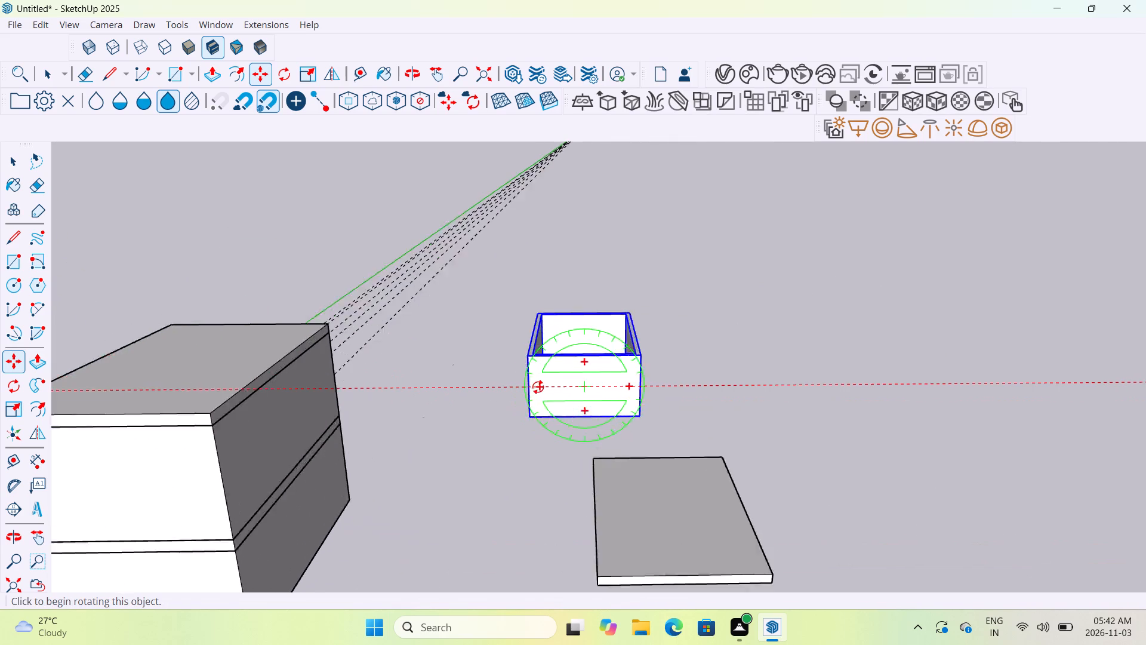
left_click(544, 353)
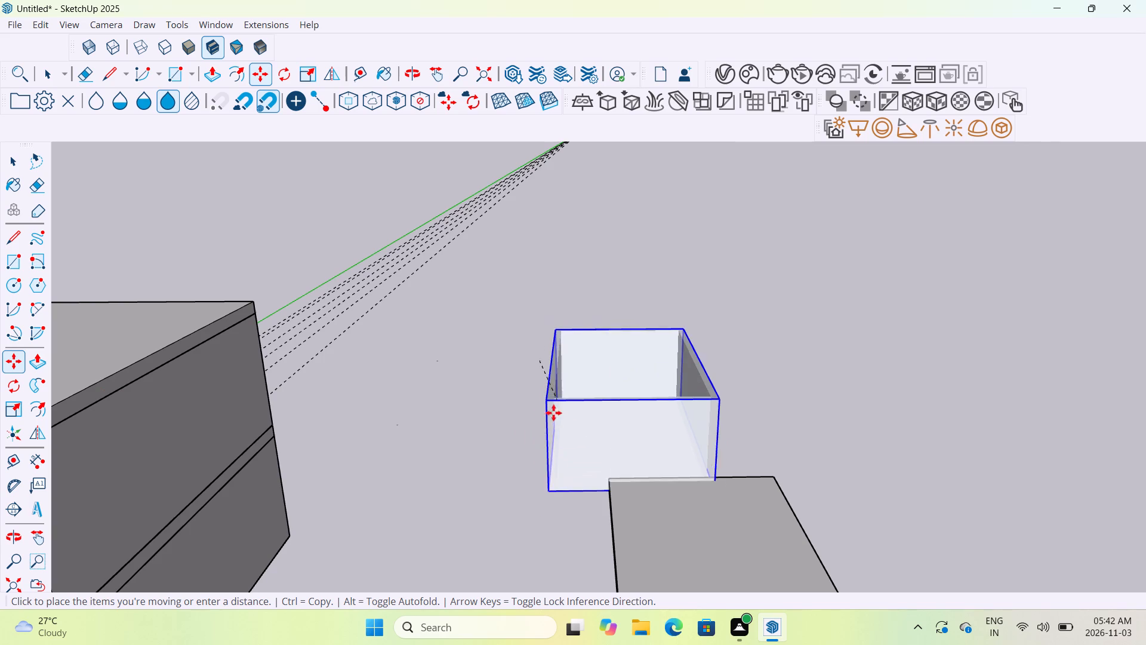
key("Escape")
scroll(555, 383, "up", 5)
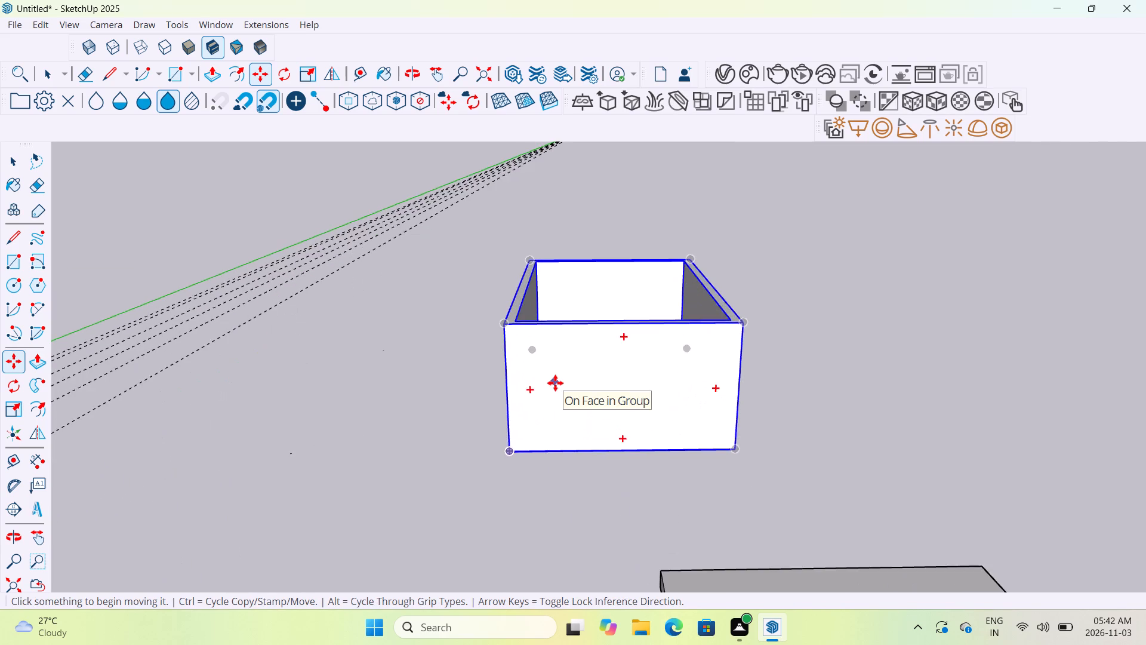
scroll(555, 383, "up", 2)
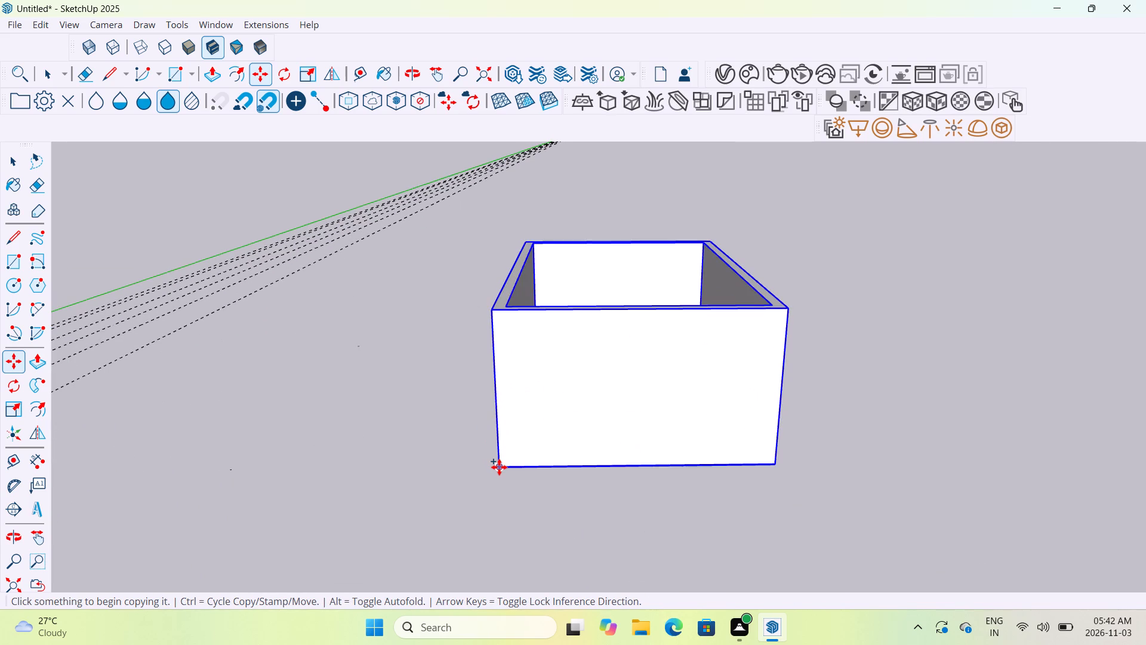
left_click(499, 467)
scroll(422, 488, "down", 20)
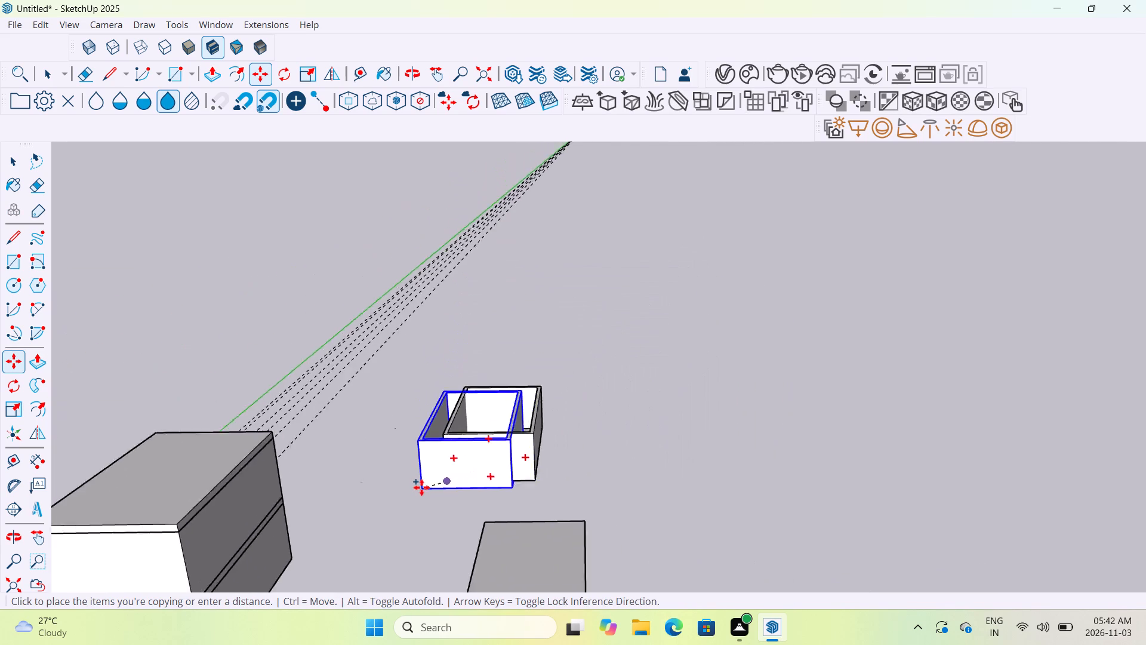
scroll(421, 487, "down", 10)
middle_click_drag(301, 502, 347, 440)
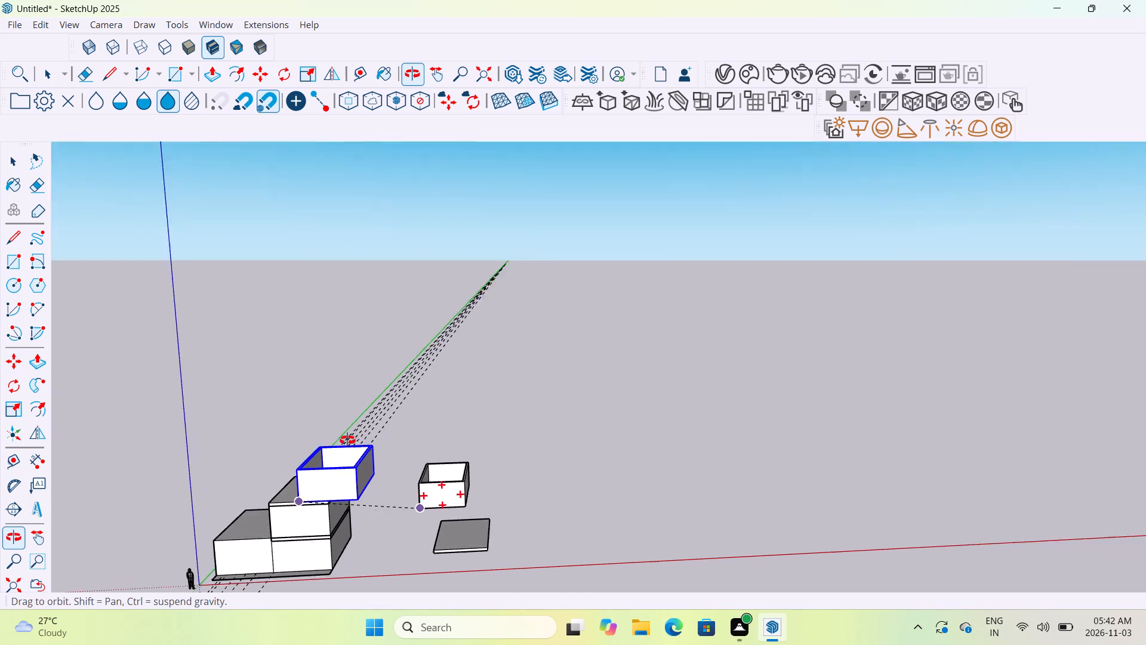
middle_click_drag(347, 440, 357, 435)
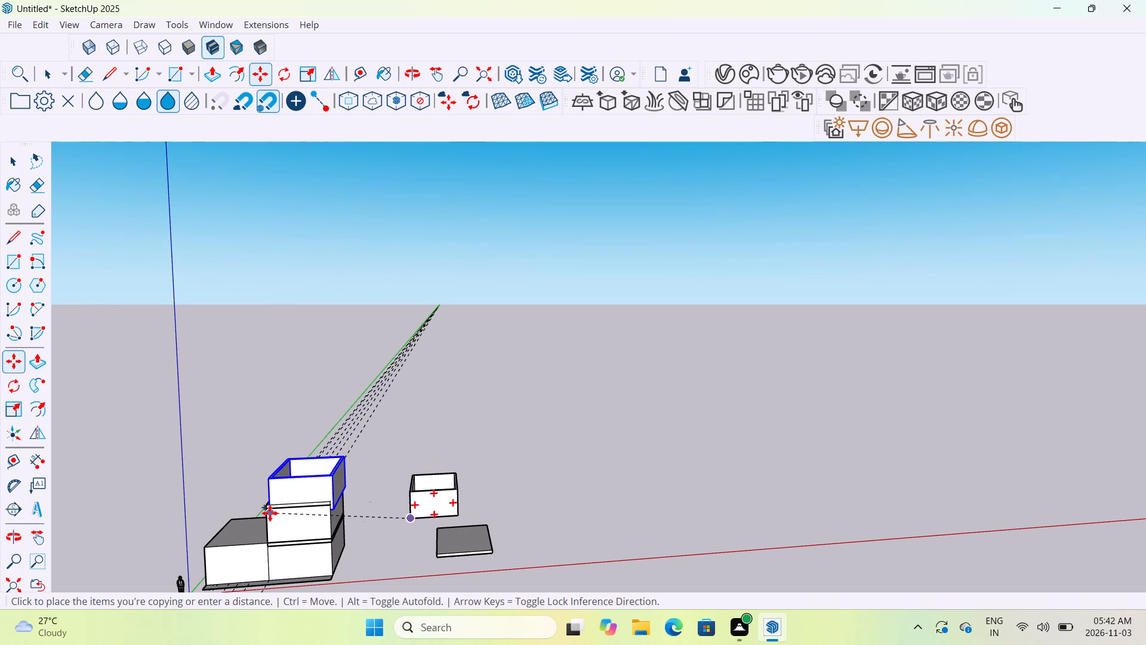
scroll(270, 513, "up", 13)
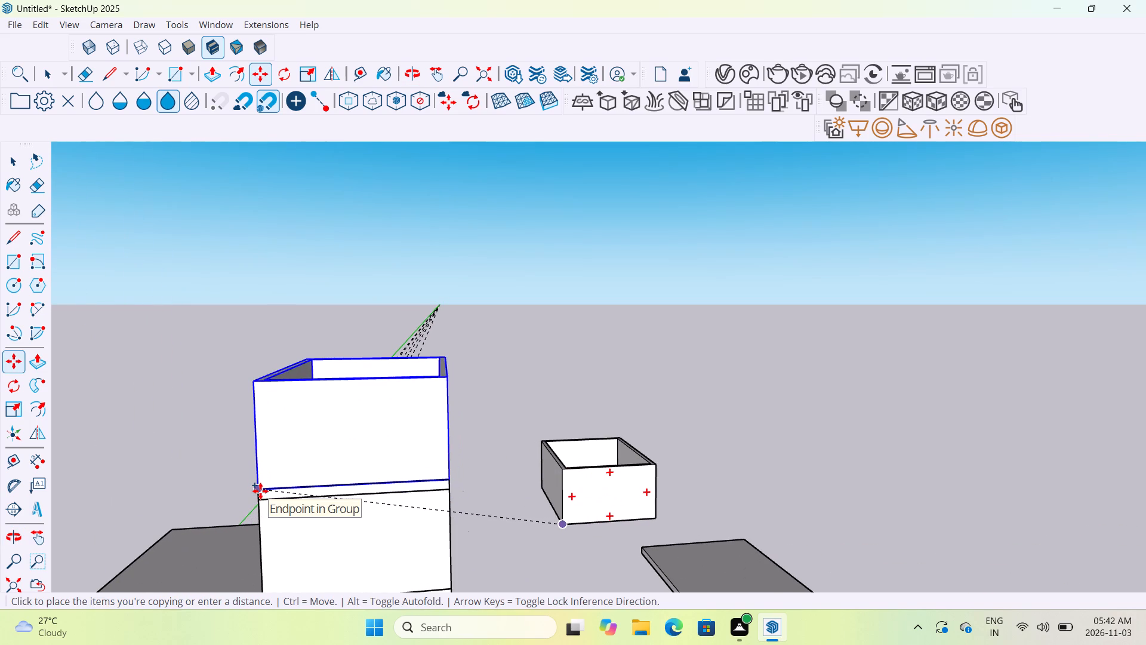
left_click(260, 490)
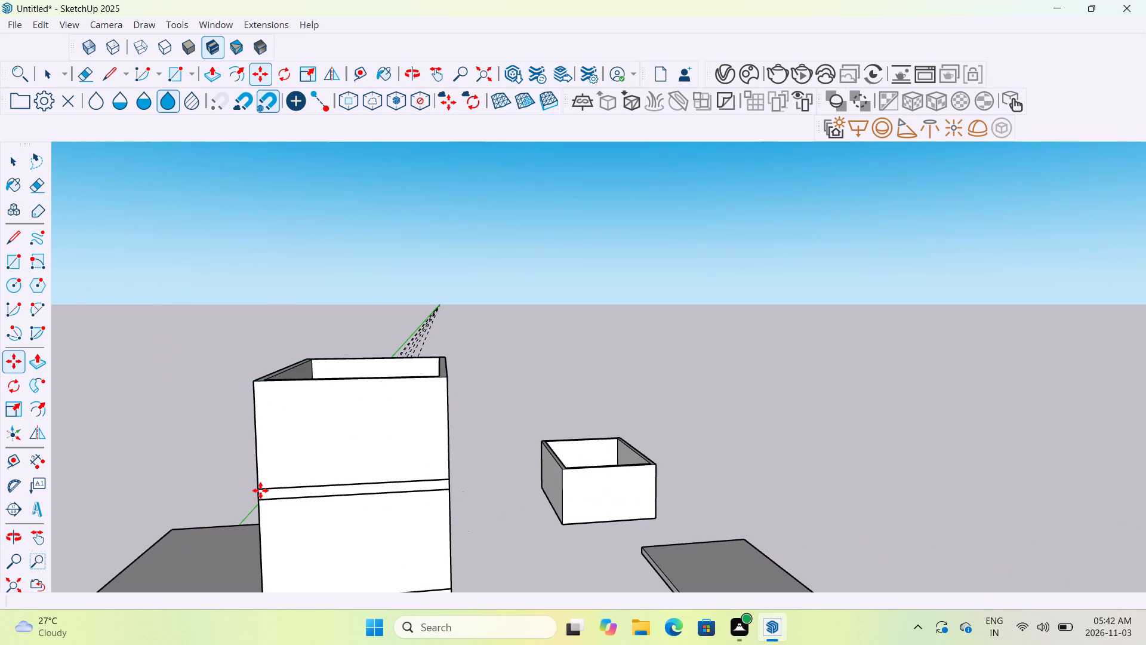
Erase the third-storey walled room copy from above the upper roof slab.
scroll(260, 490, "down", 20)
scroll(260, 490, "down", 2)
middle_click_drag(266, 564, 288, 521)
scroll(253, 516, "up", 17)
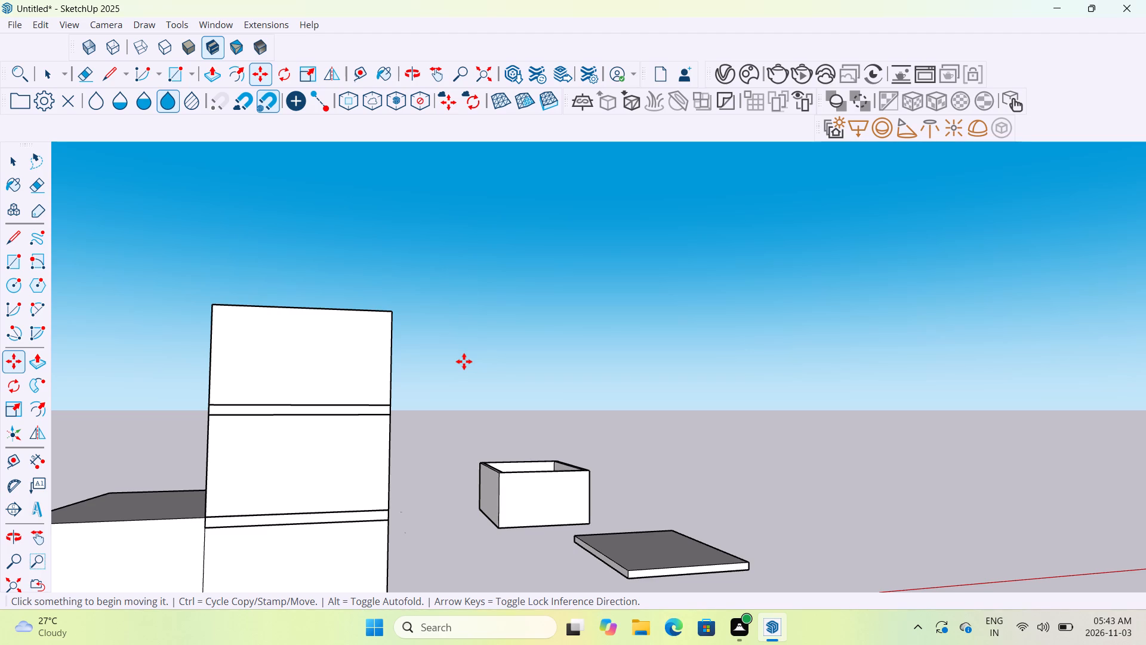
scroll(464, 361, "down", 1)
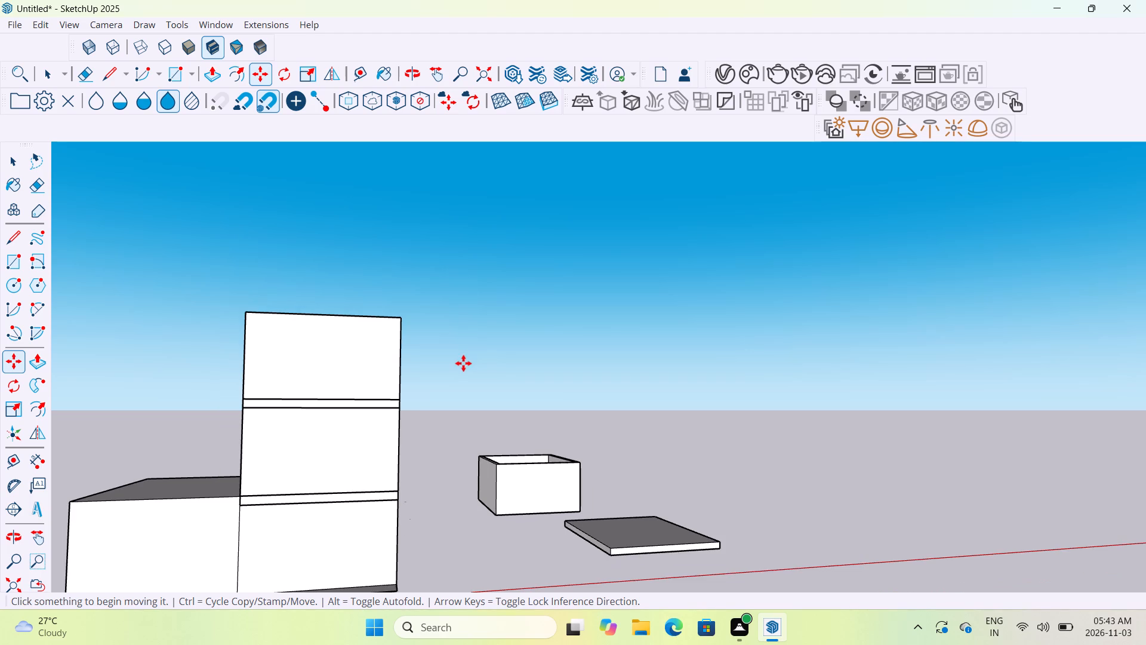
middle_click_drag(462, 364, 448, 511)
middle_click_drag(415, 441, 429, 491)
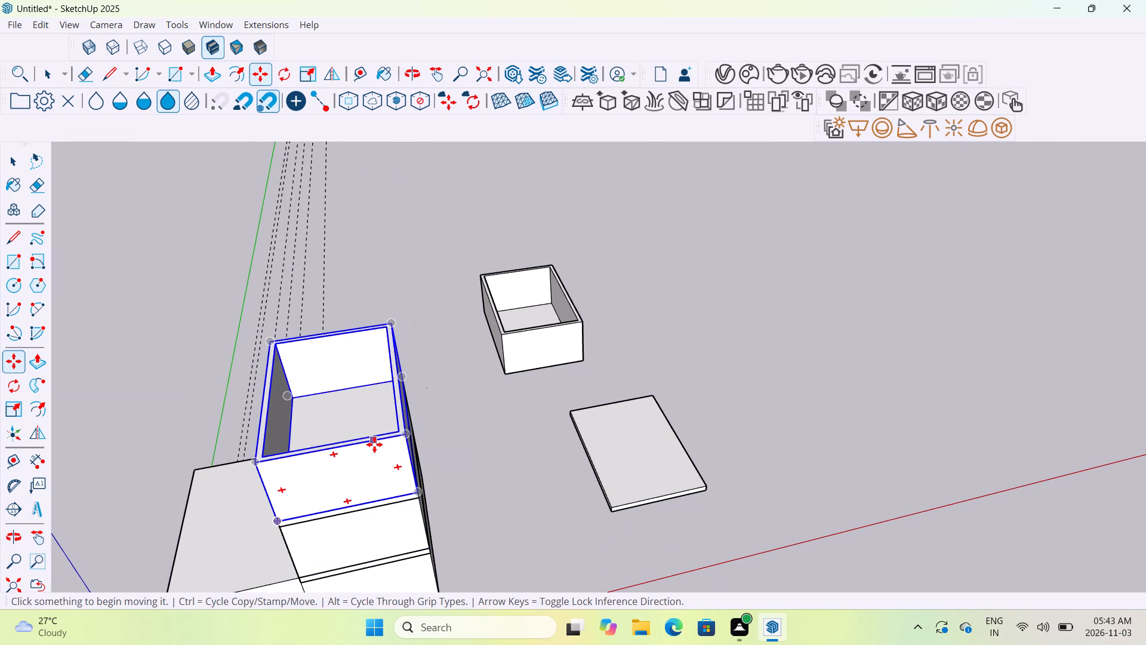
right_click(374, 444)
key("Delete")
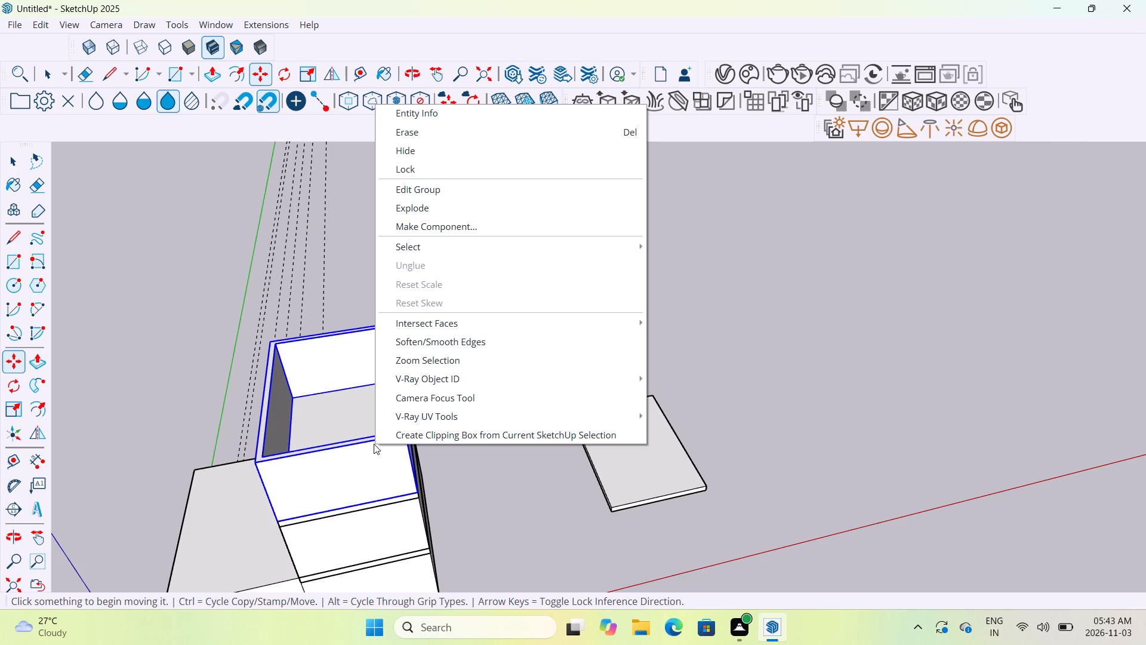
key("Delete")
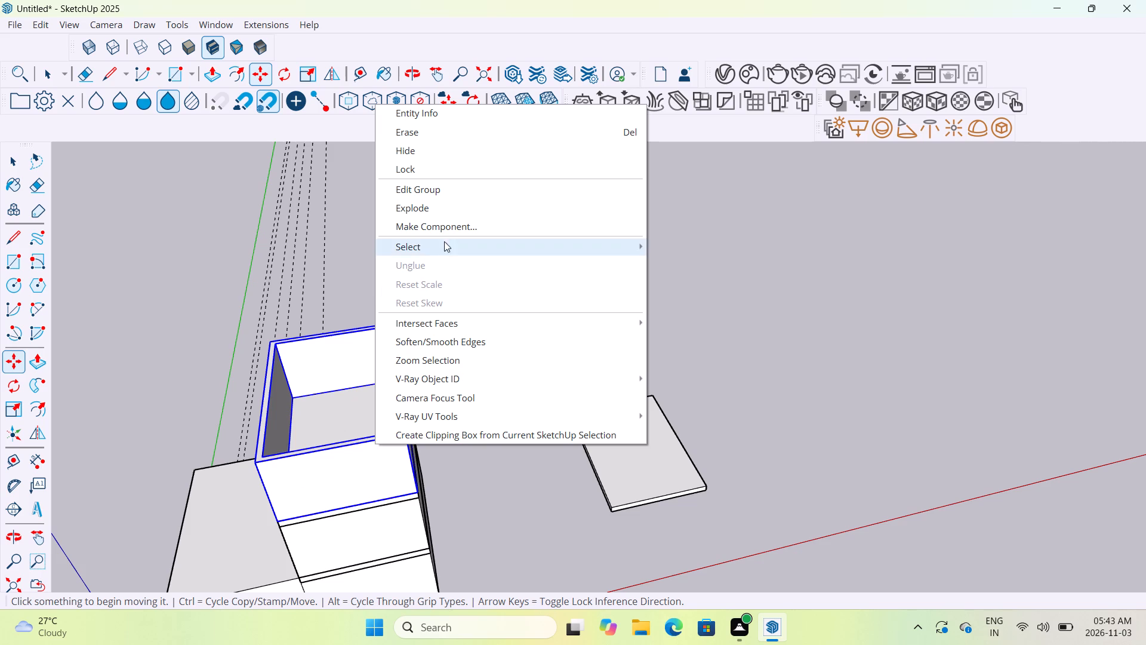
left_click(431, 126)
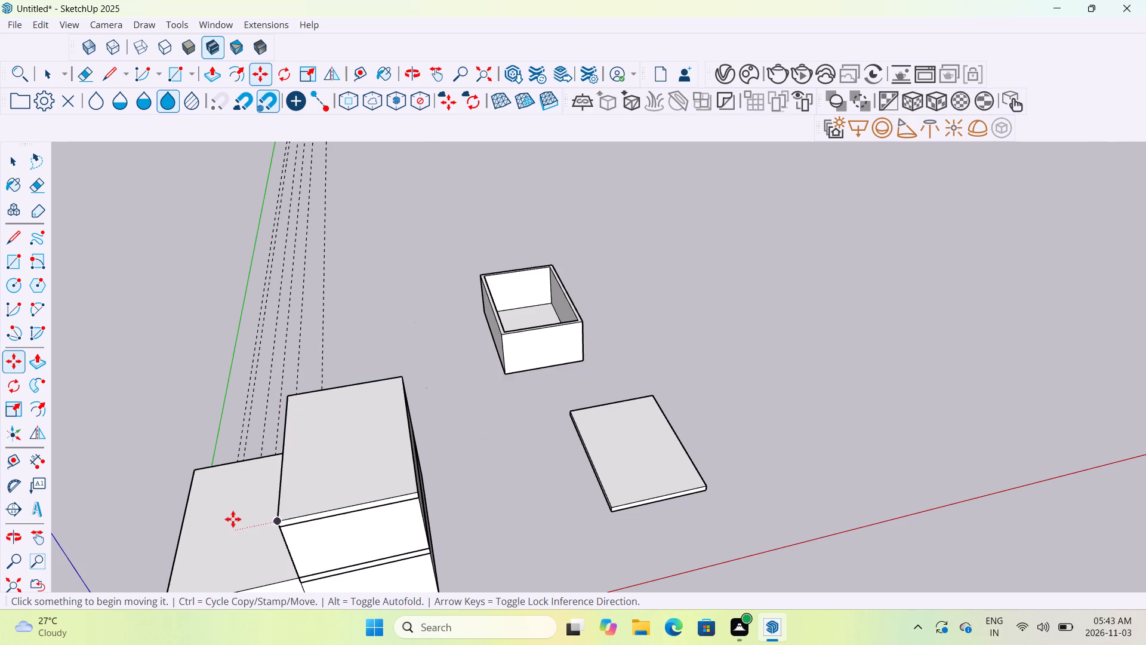
Push/Pull the top face of the solid block beside the stacked rooms up level with the upper roof slab's top.
scroll(233, 519, "down", 13)
middle_click_drag(289, 556, 326, 419)
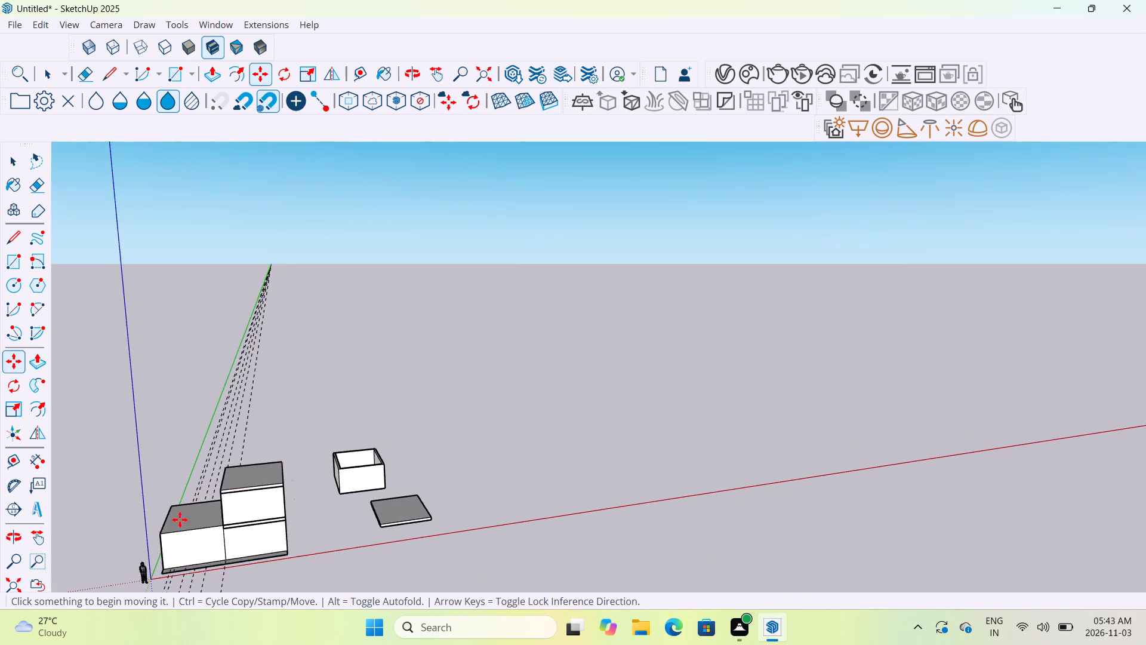
scroll(153, 536, "up", 12)
scroll(236, 543, "up", 1)
middle_click_drag(236, 540, 259, 483)
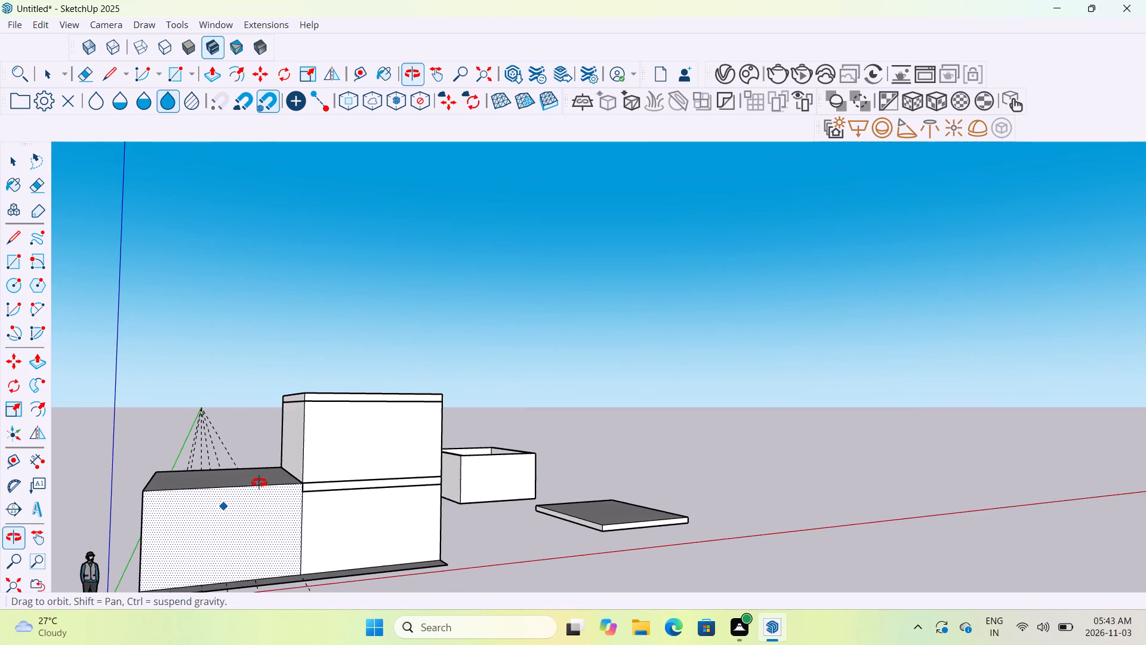
middle_click_drag(259, 483, 254, 484)
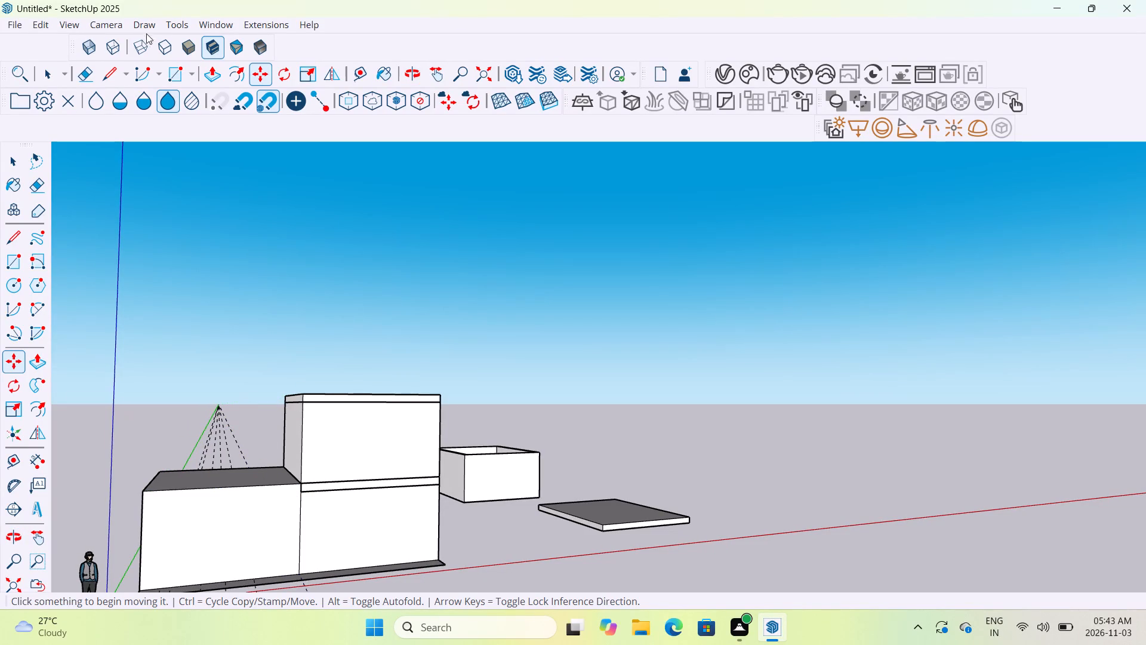
left_click(213, 74)
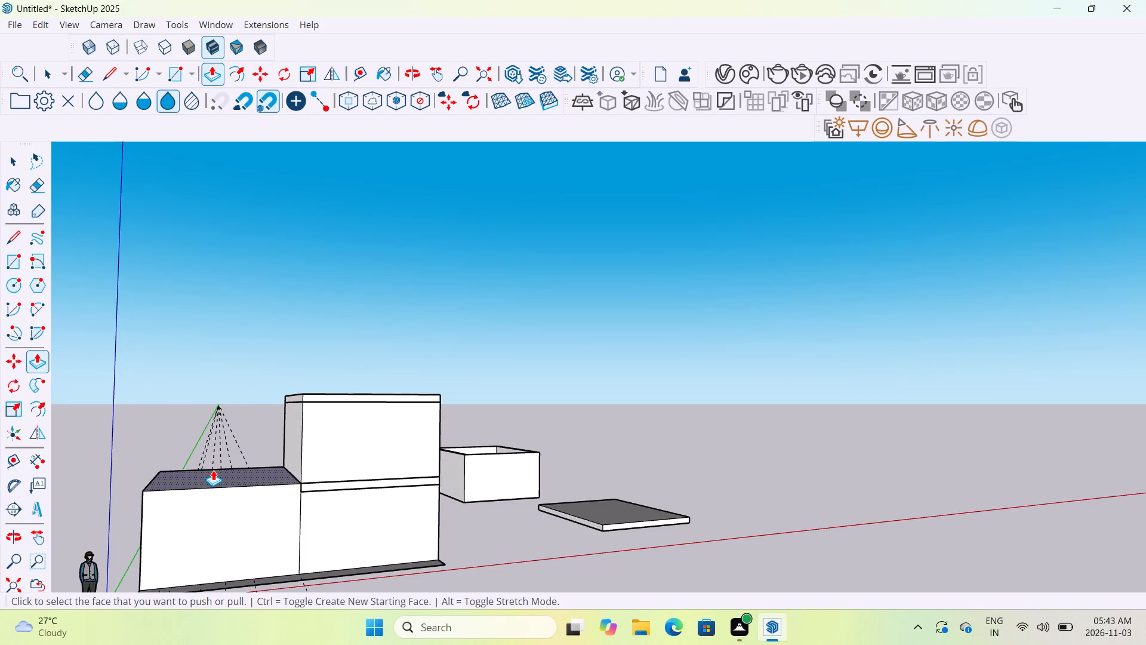
left_click(213, 470)
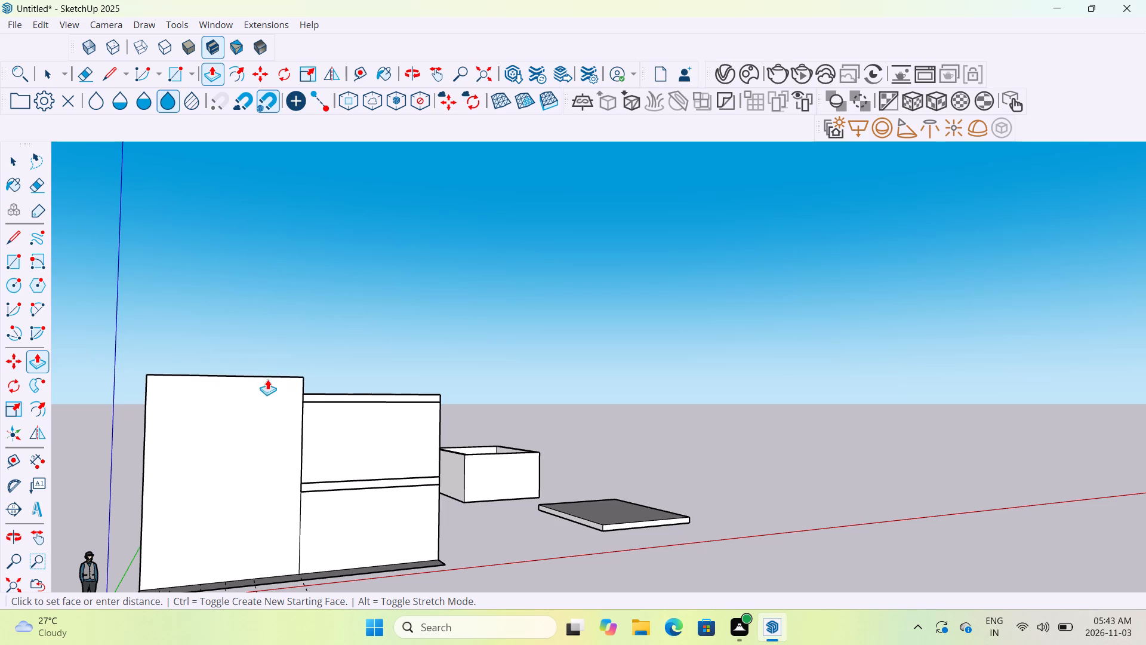
middle_click_drag(321, 378, 326, 502)
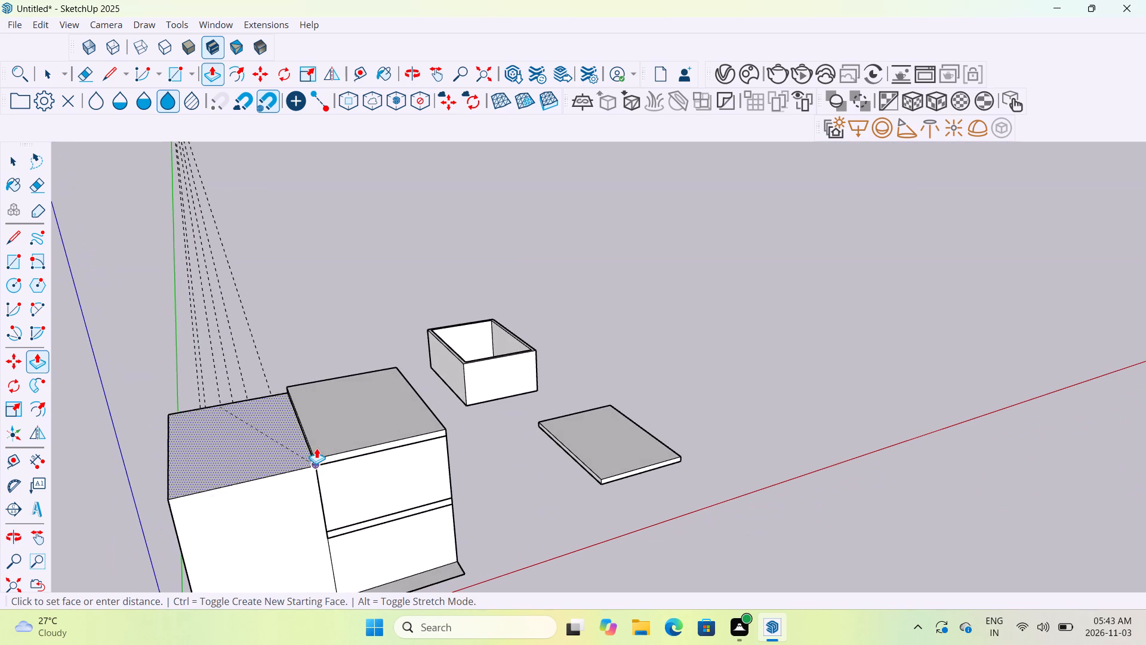
left_click(334, 429)
Push/Pull the solid block's top face up until the block stands clearly taller than the adjoining stacked rooms.
middle_click_drag(335, 467, 312, 450)
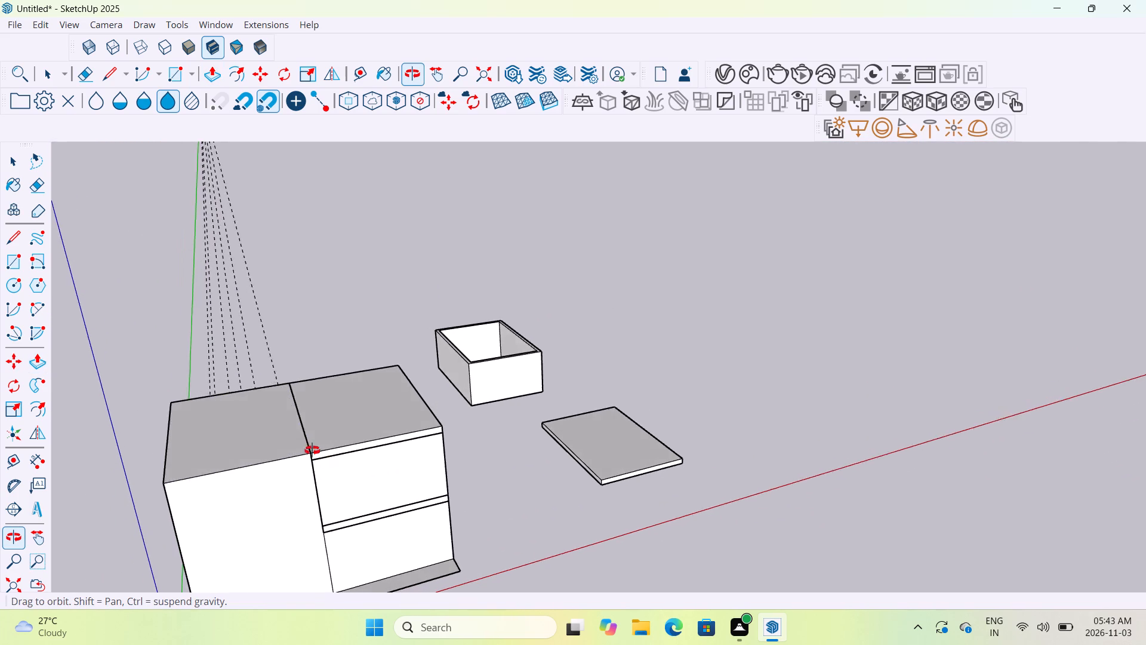
middle_click_drag(312, 450, 273, 397)
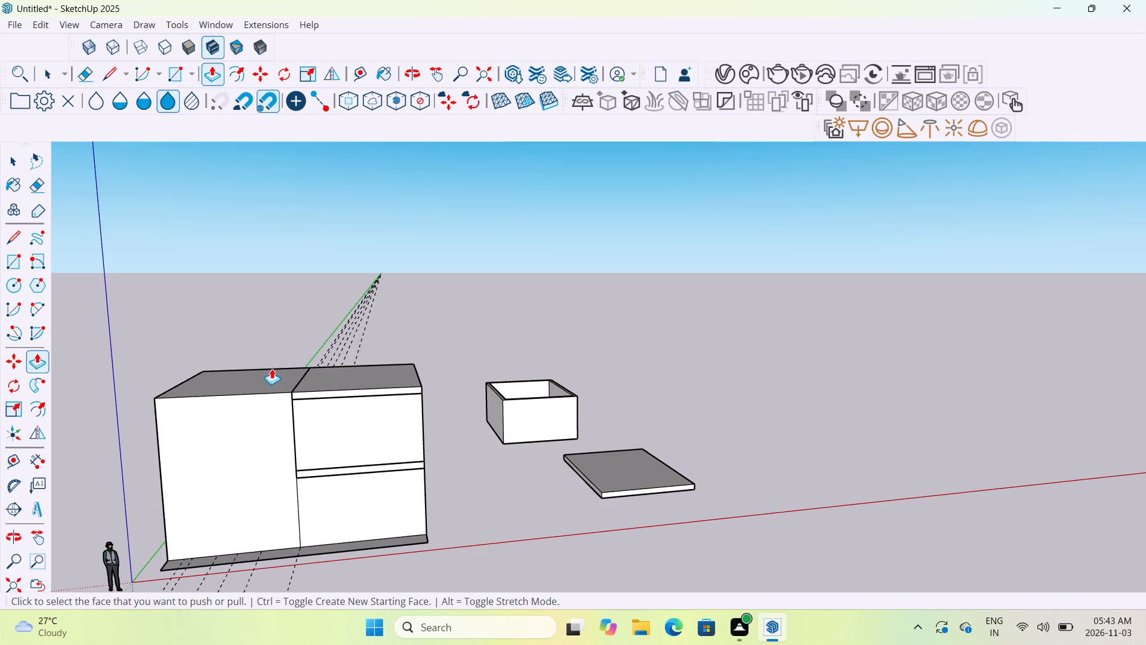
left_click(273, 373)
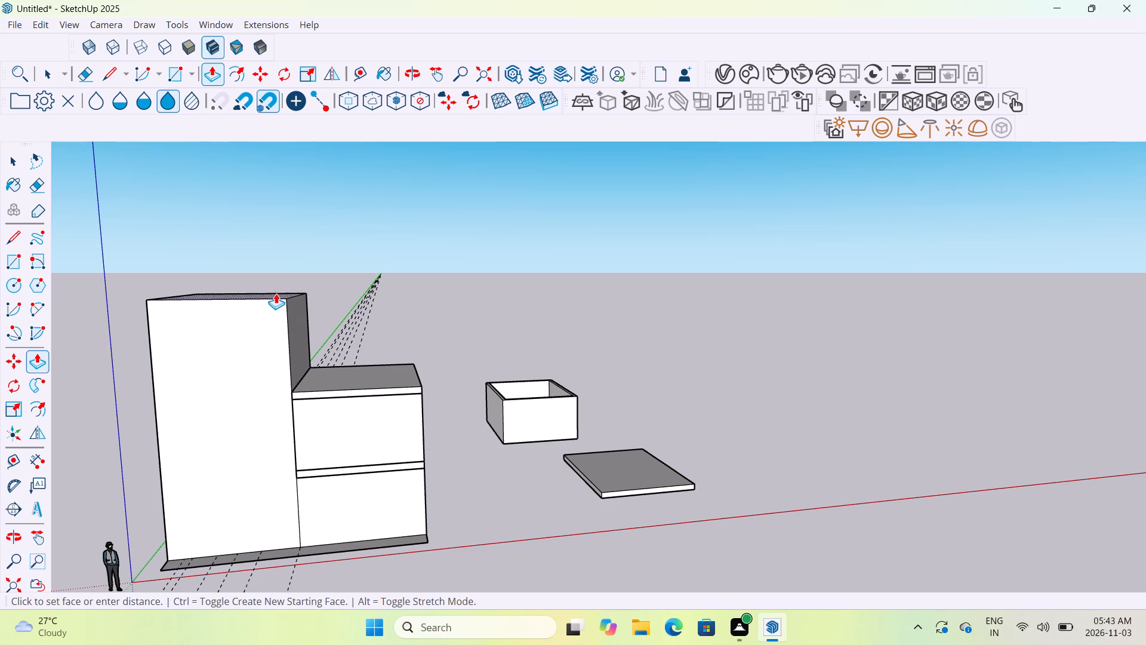
middle_click_drag(276, 301, 297, 293)
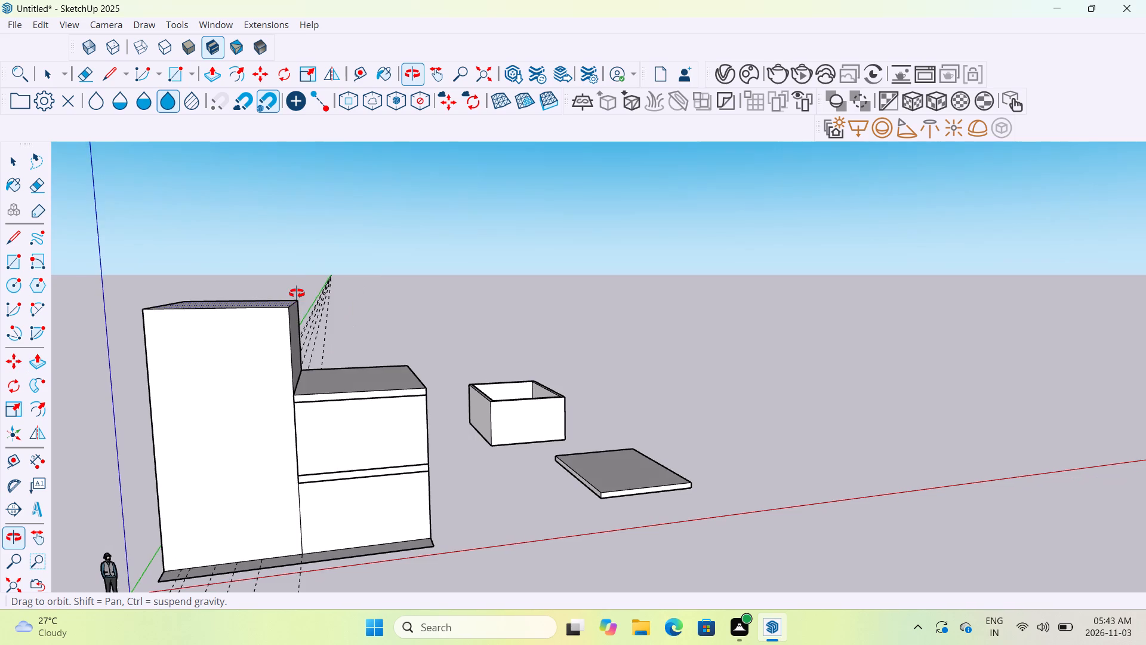
middle_click_drag(297, 293, 310, 256)
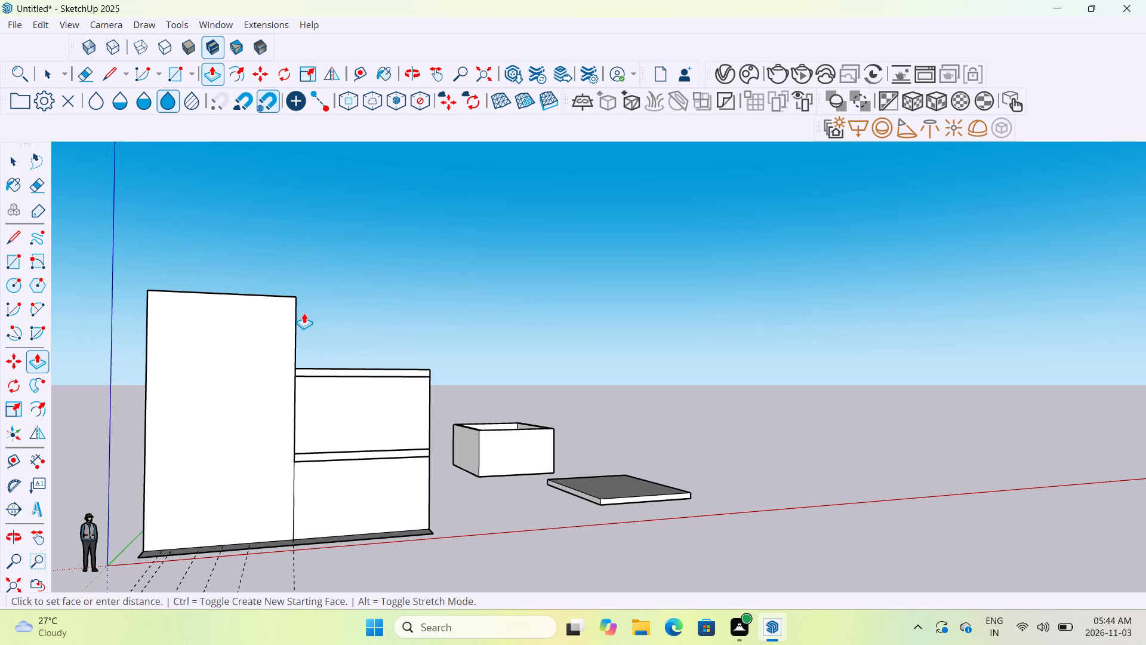
left_click(304, 297)
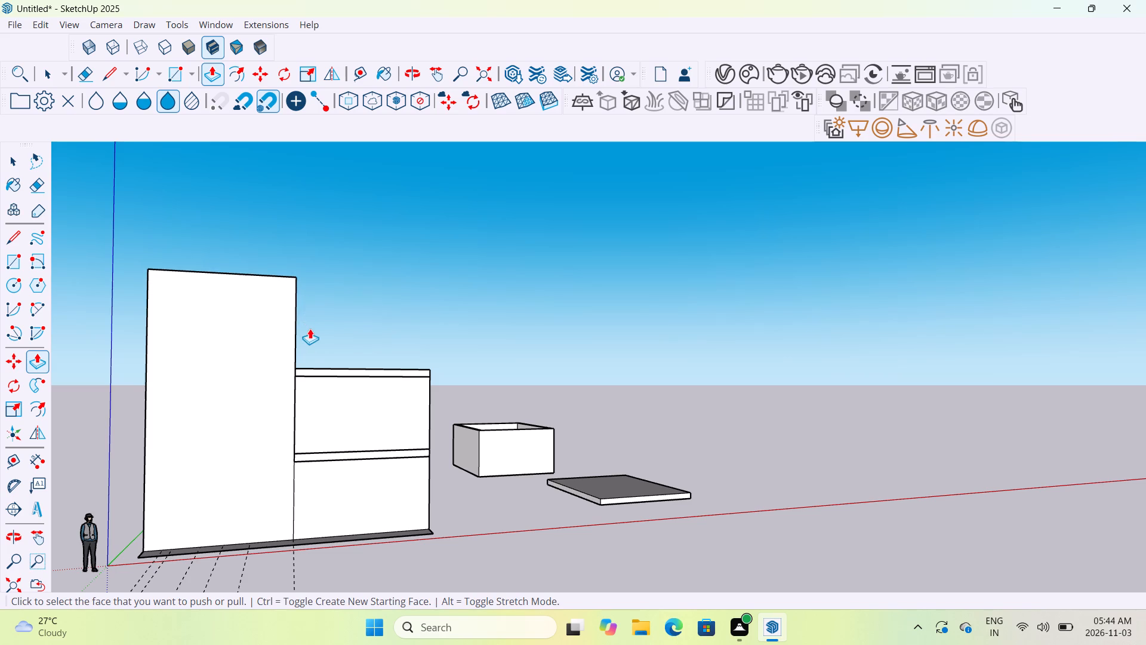
Push/Pull the tall block's top face further upward to extend it higher above the upper roof slab.
scroll(310, 328, "down", 5)
middle_click_drag(317, 324, 288, 390)
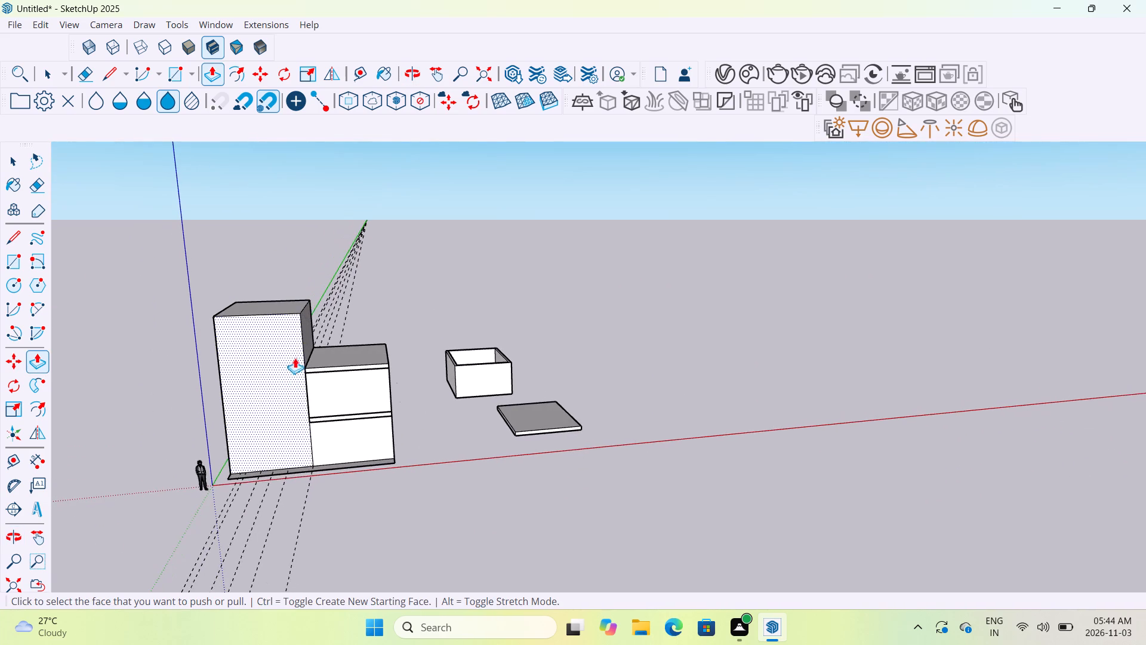
scroll(297, 351, "up", 12)
middle_click_drag(321, 393, 329, 360)
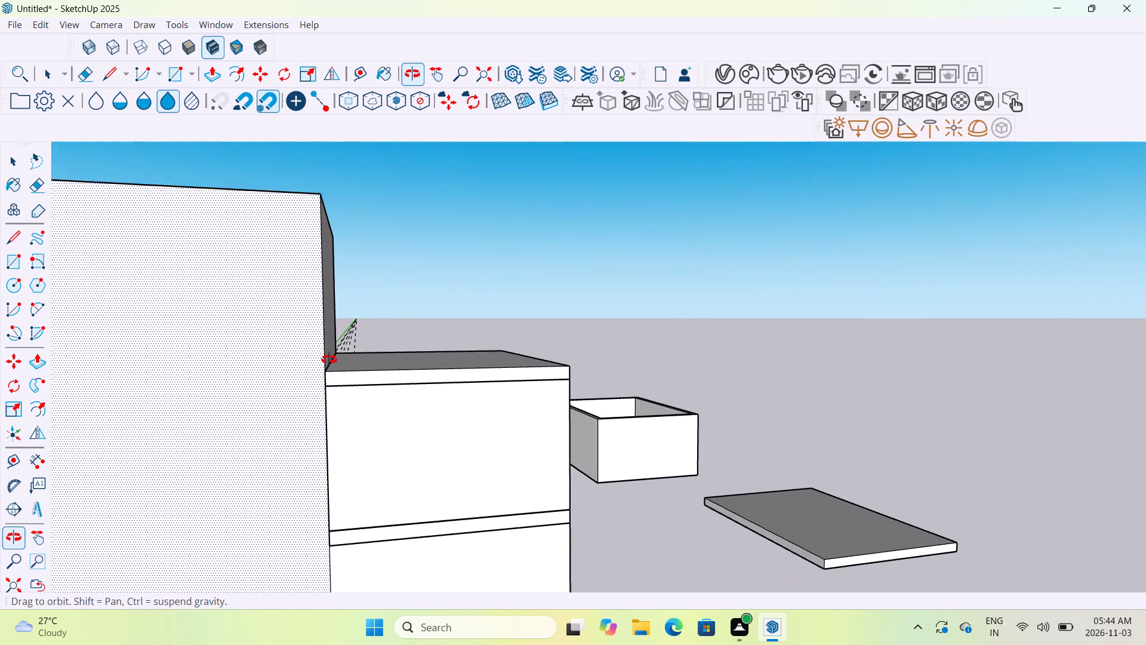
middle_click_drag(329, 360, 331, 365)
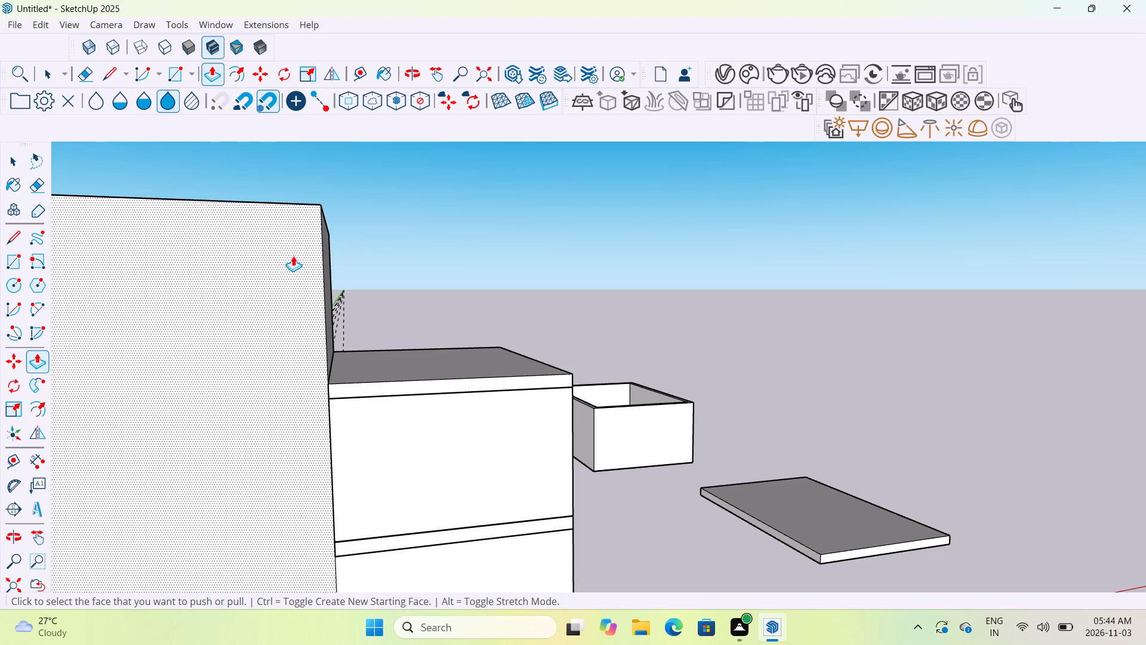
scroll(290, 253, "down", 8)
middle_click_drag(266, 232, 270, 318)
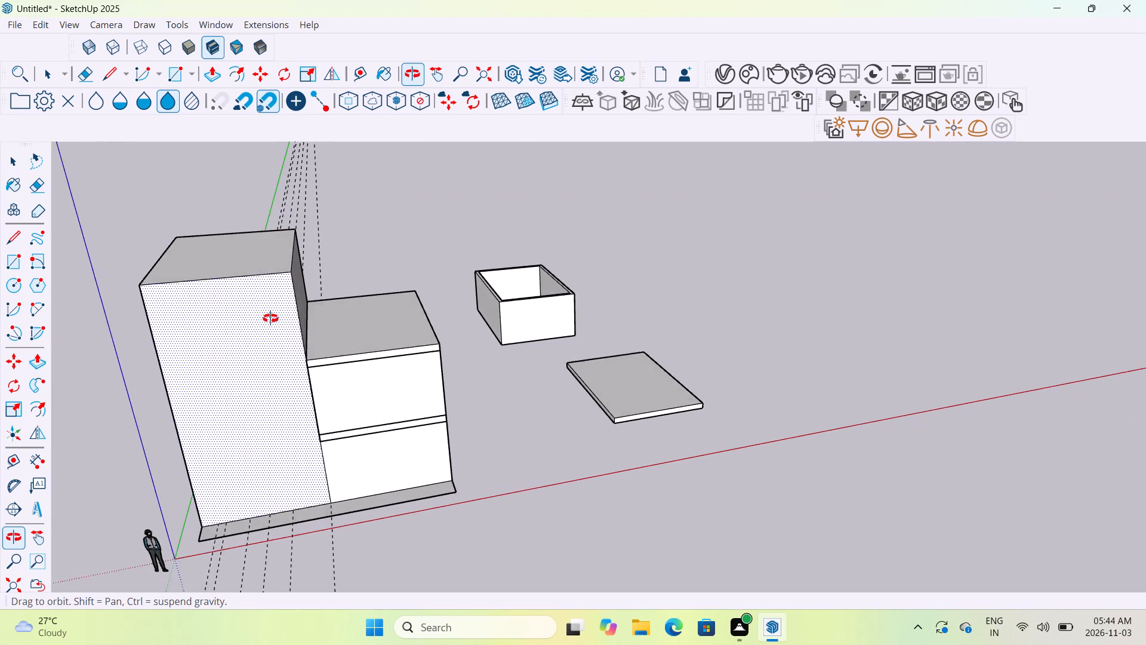
middle_click_drag(270, 318, 295, 252)
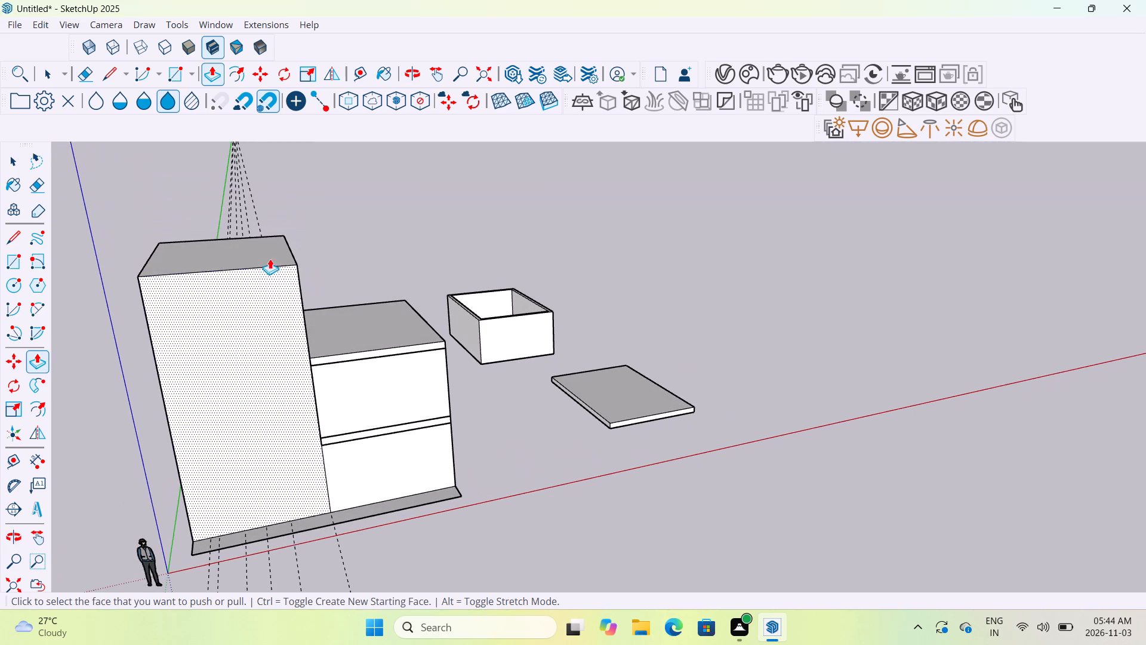
left_click(266, 248)
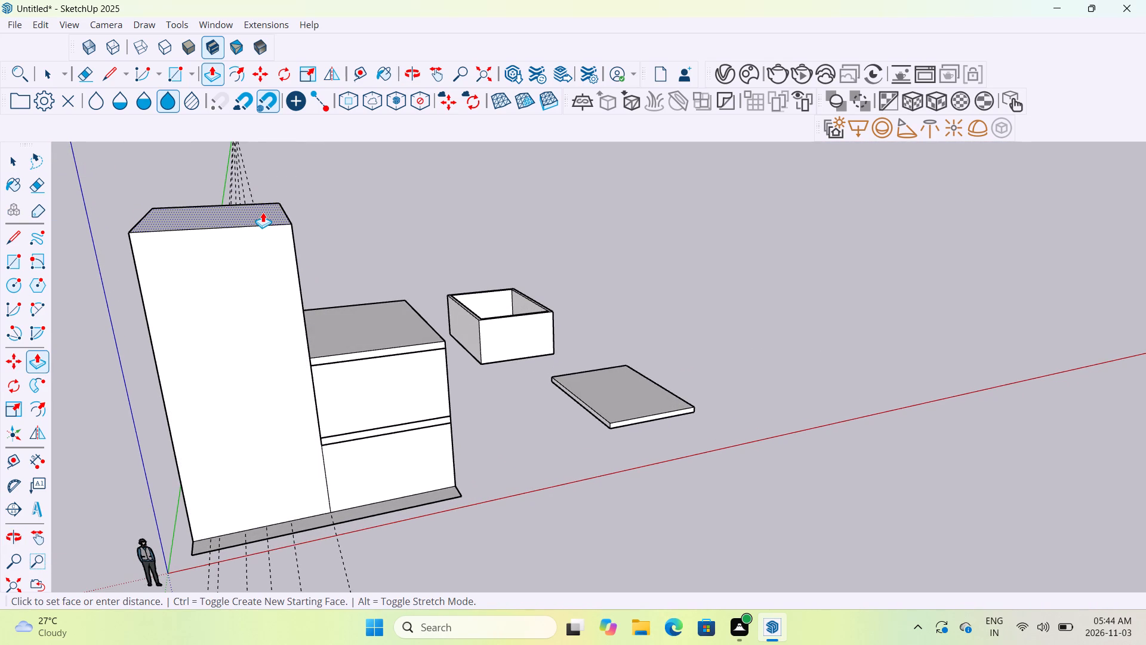
left_click(264, 214)
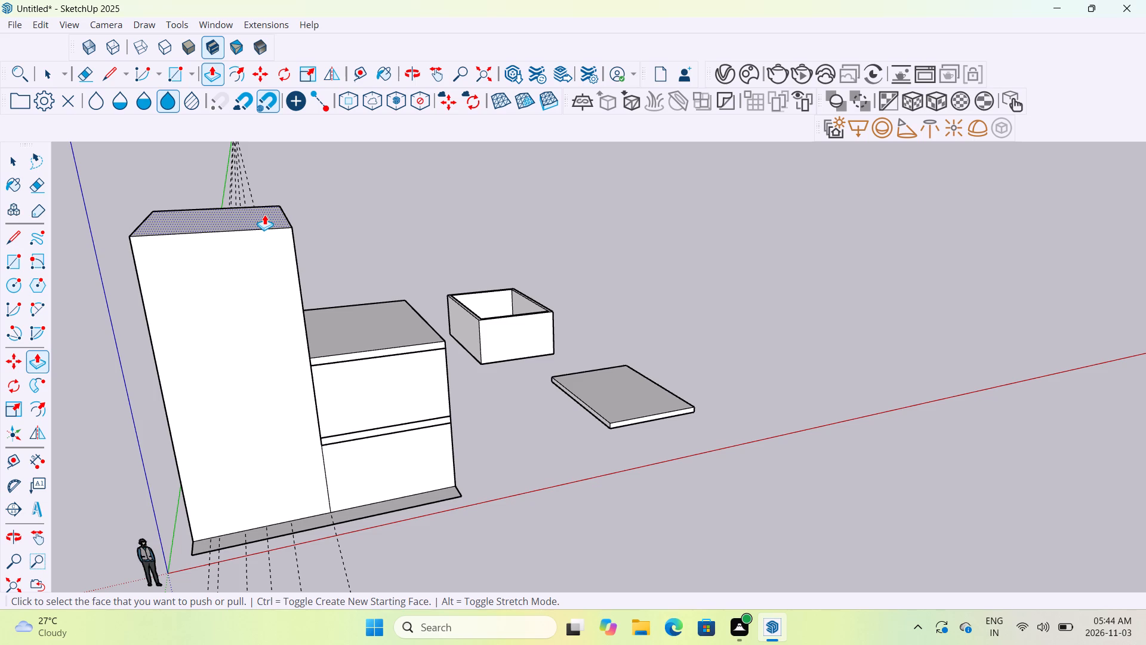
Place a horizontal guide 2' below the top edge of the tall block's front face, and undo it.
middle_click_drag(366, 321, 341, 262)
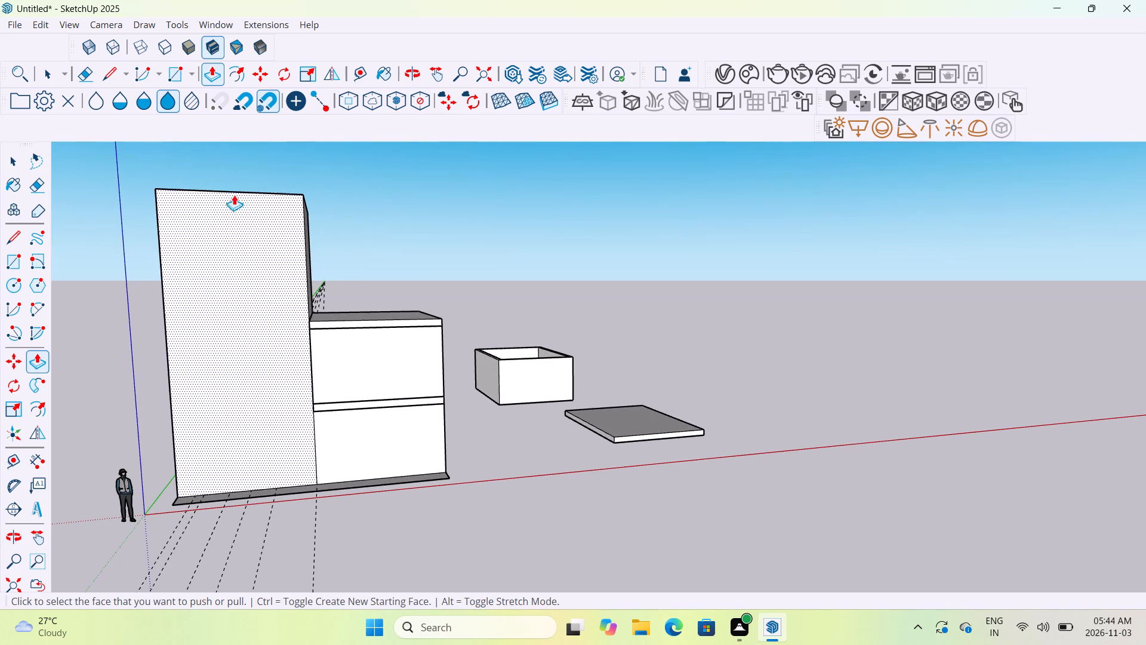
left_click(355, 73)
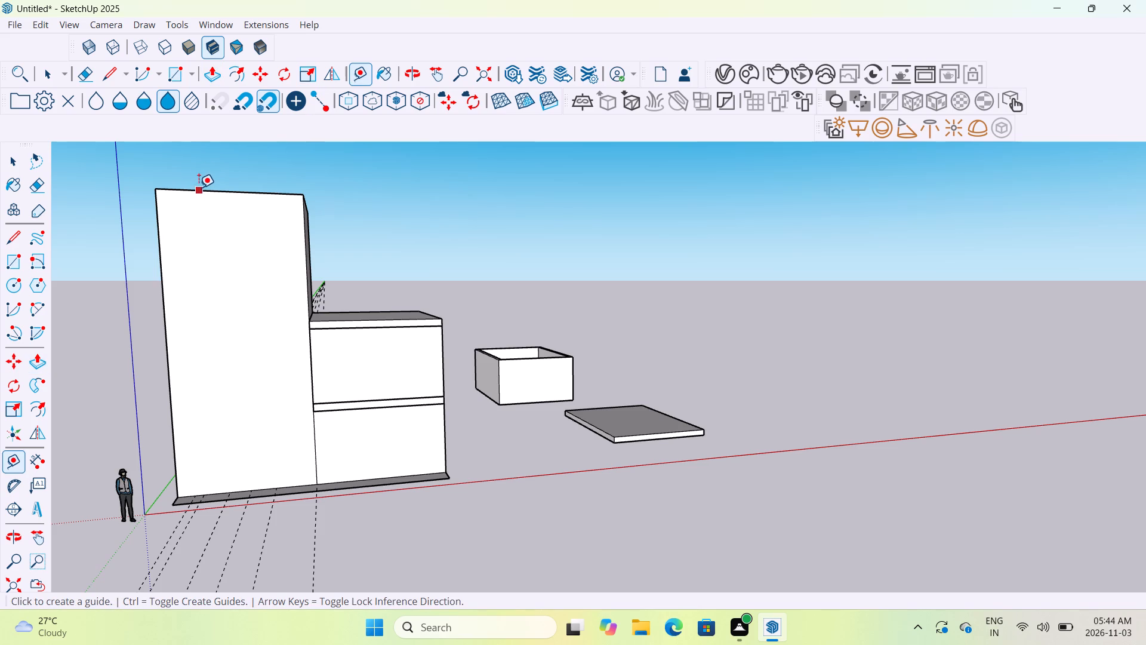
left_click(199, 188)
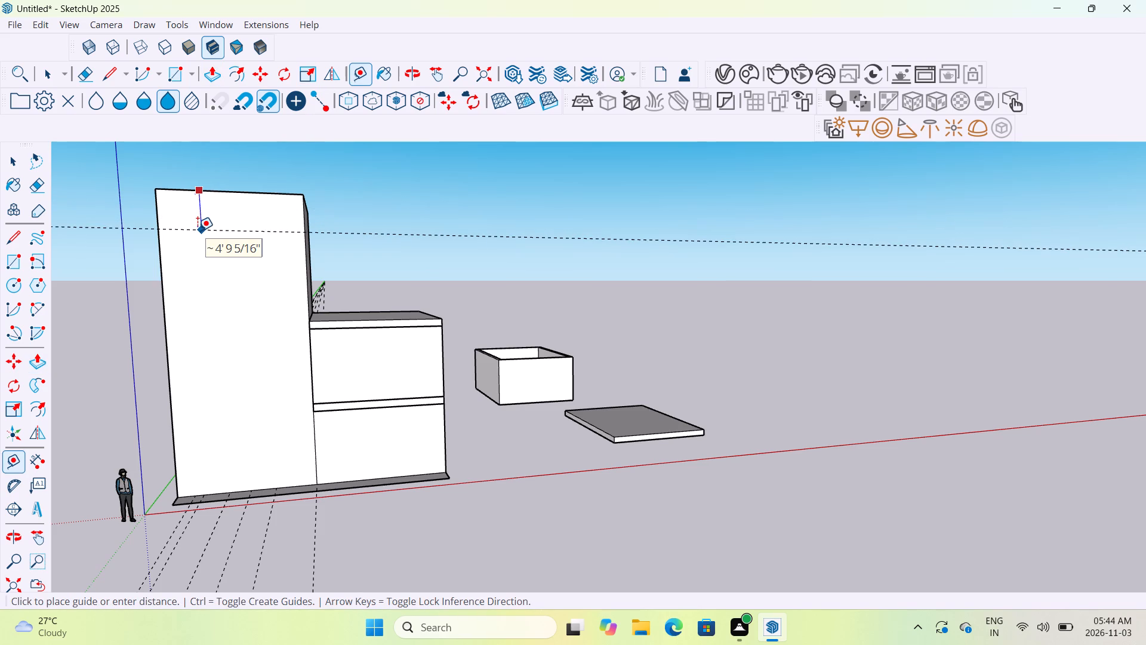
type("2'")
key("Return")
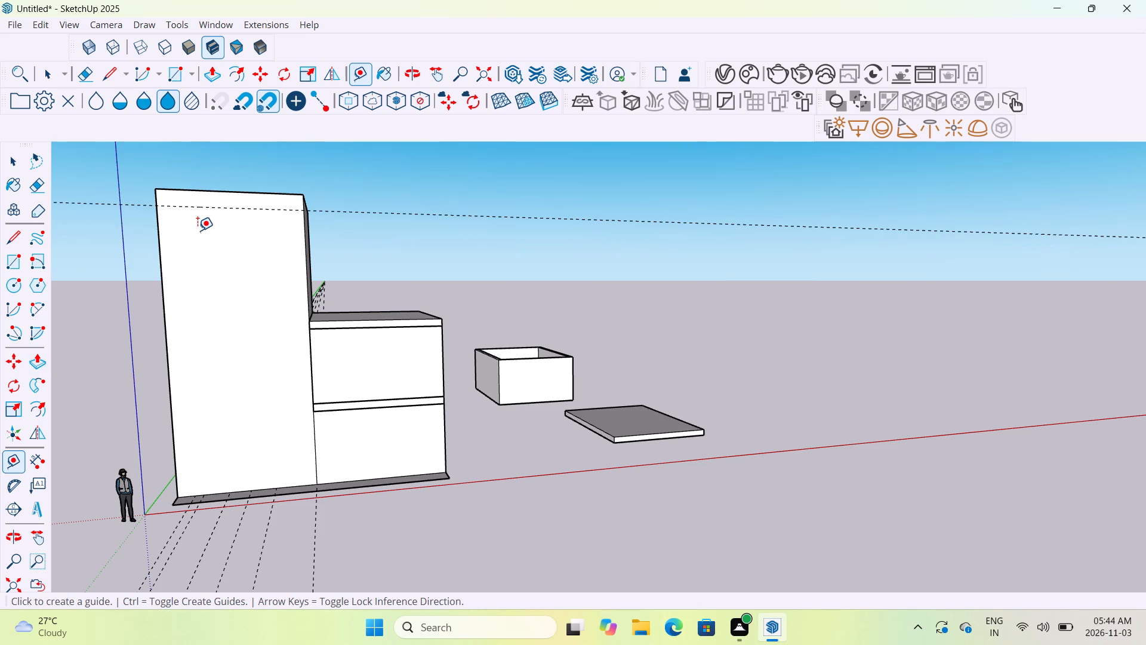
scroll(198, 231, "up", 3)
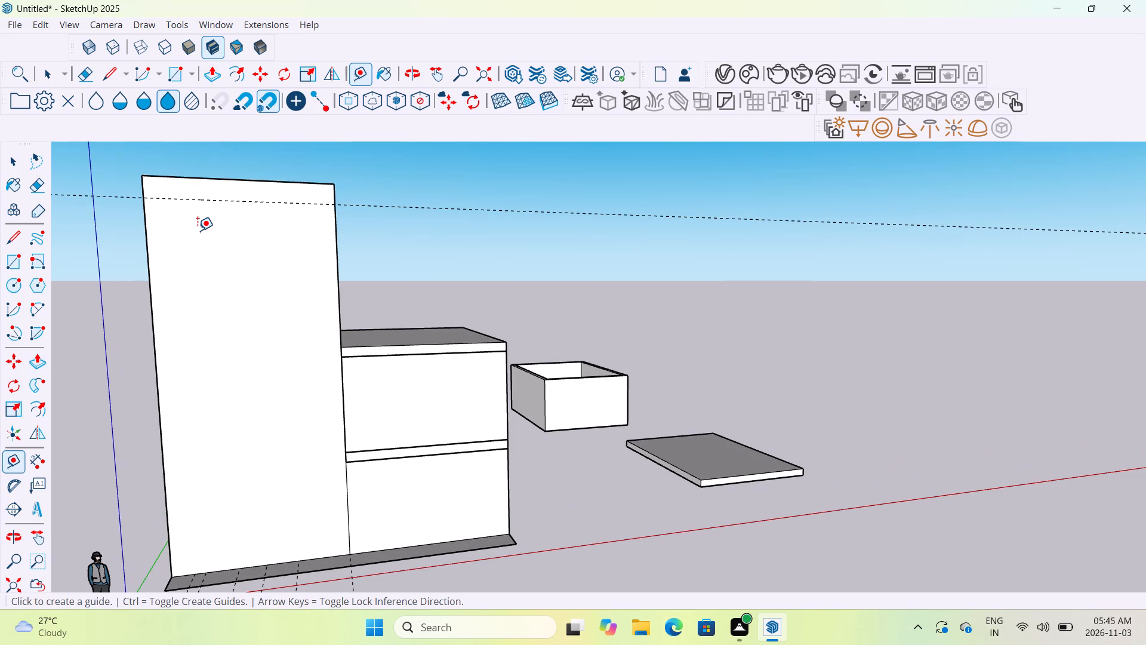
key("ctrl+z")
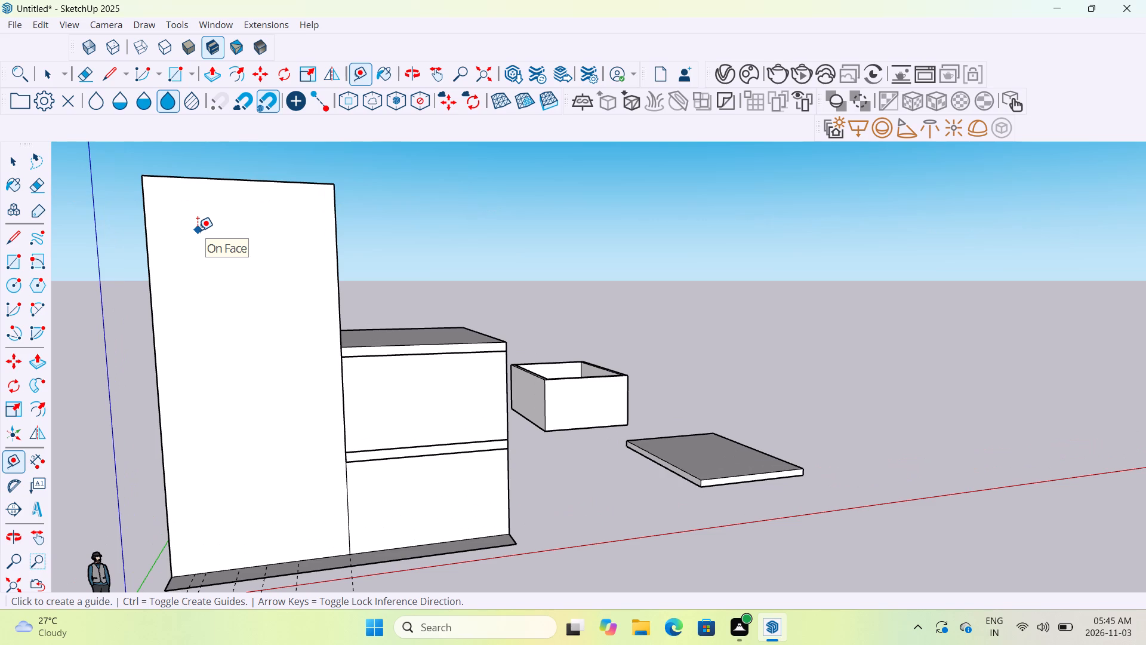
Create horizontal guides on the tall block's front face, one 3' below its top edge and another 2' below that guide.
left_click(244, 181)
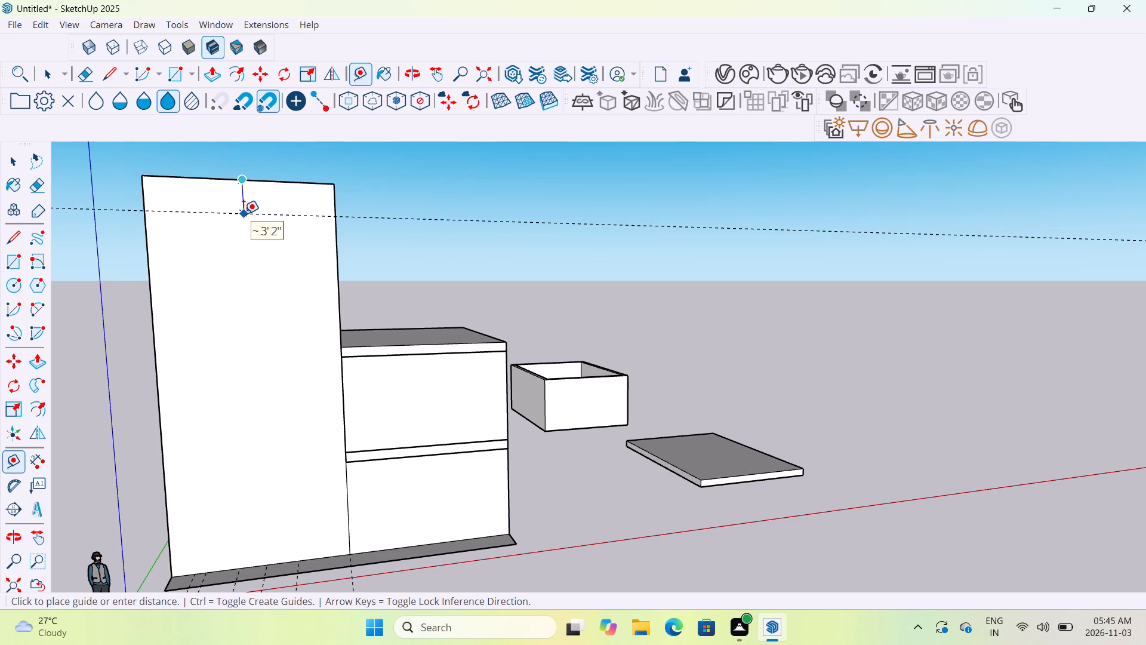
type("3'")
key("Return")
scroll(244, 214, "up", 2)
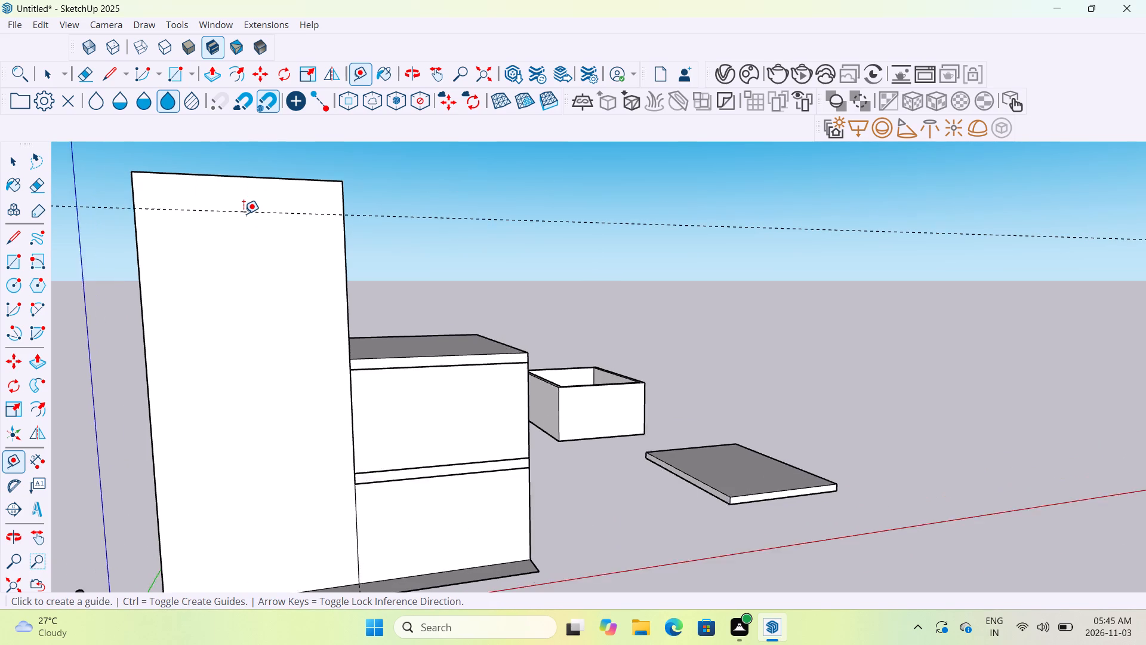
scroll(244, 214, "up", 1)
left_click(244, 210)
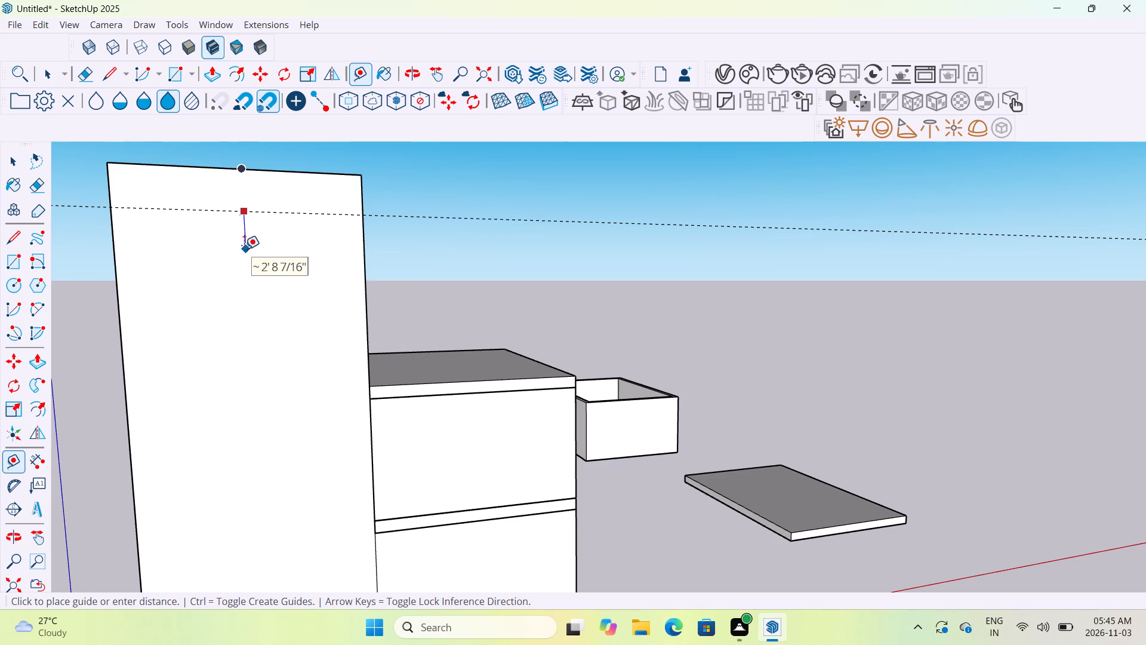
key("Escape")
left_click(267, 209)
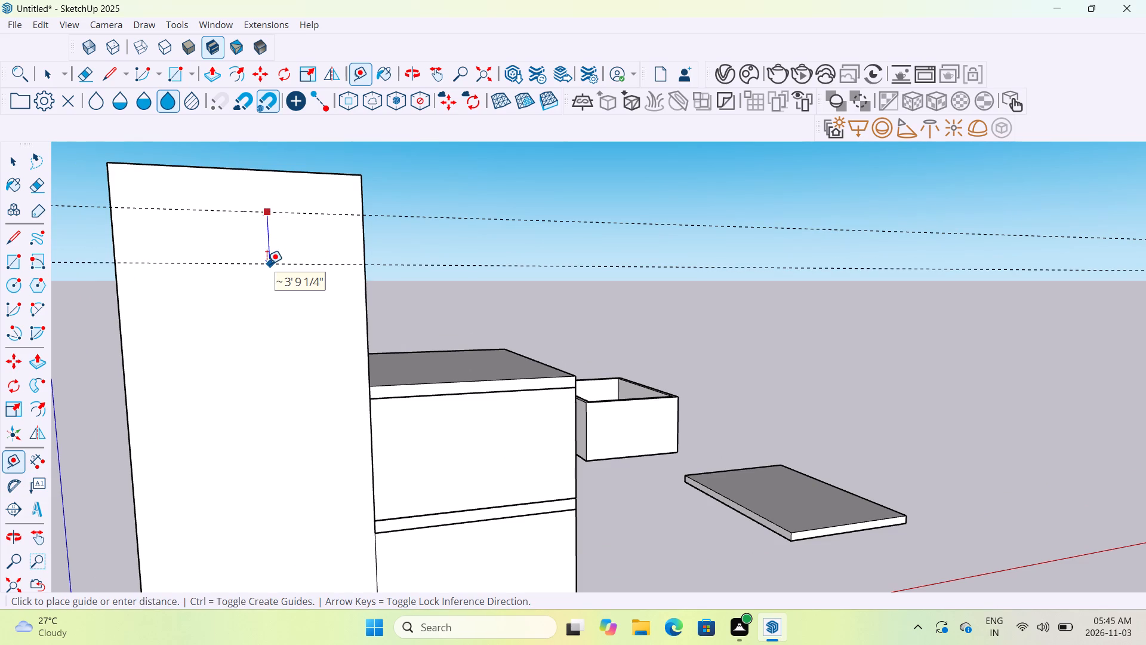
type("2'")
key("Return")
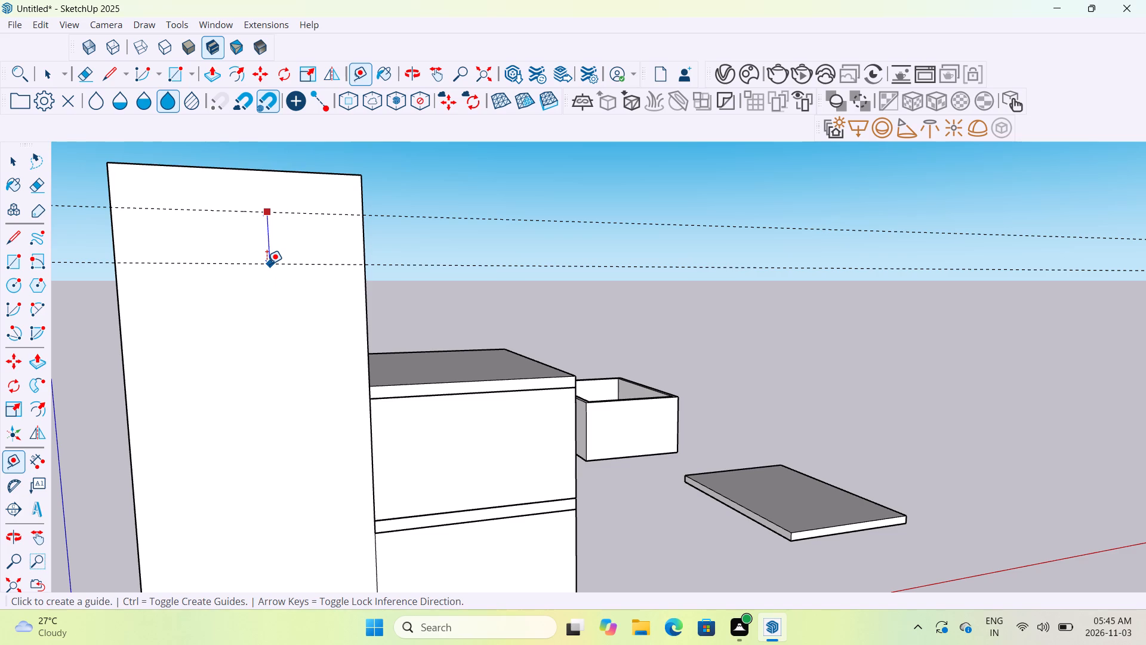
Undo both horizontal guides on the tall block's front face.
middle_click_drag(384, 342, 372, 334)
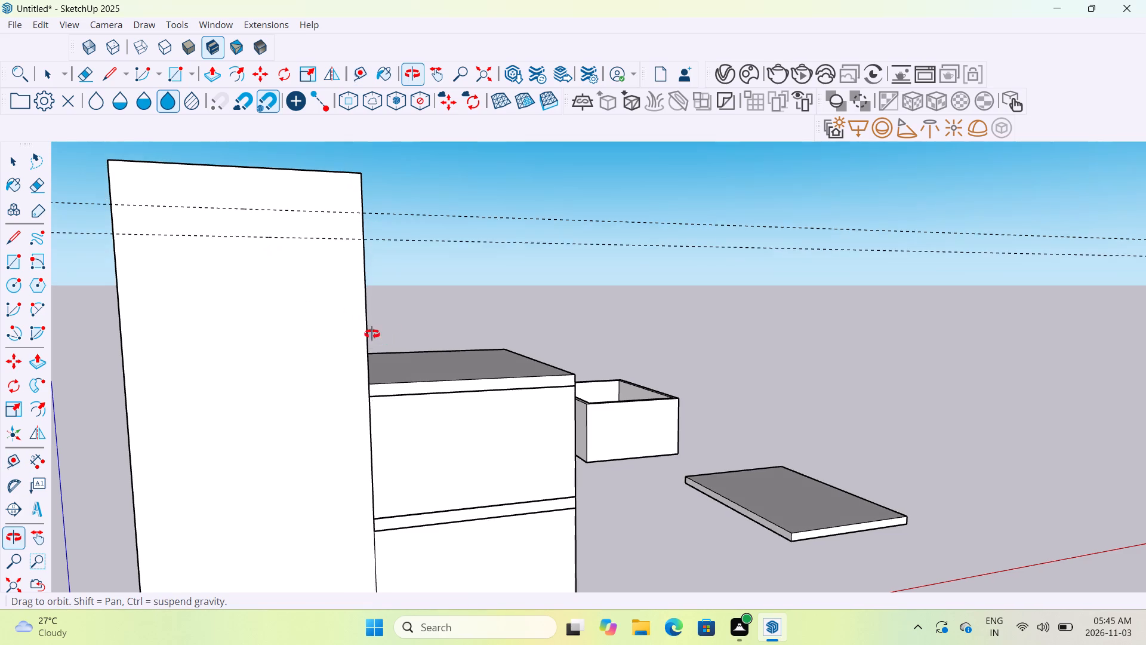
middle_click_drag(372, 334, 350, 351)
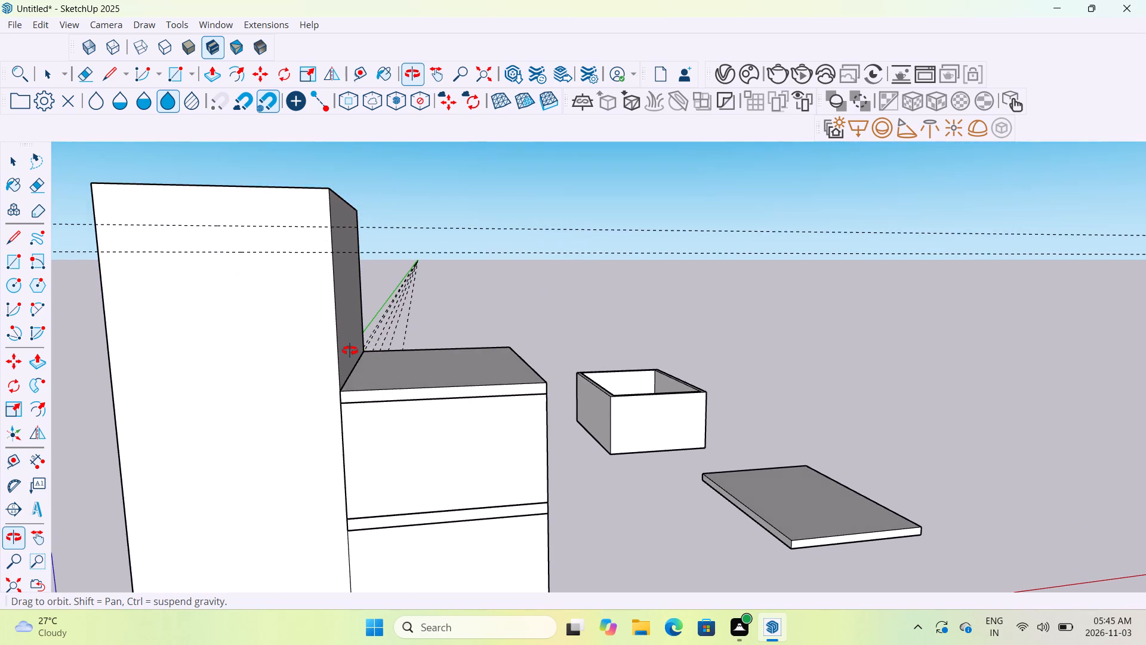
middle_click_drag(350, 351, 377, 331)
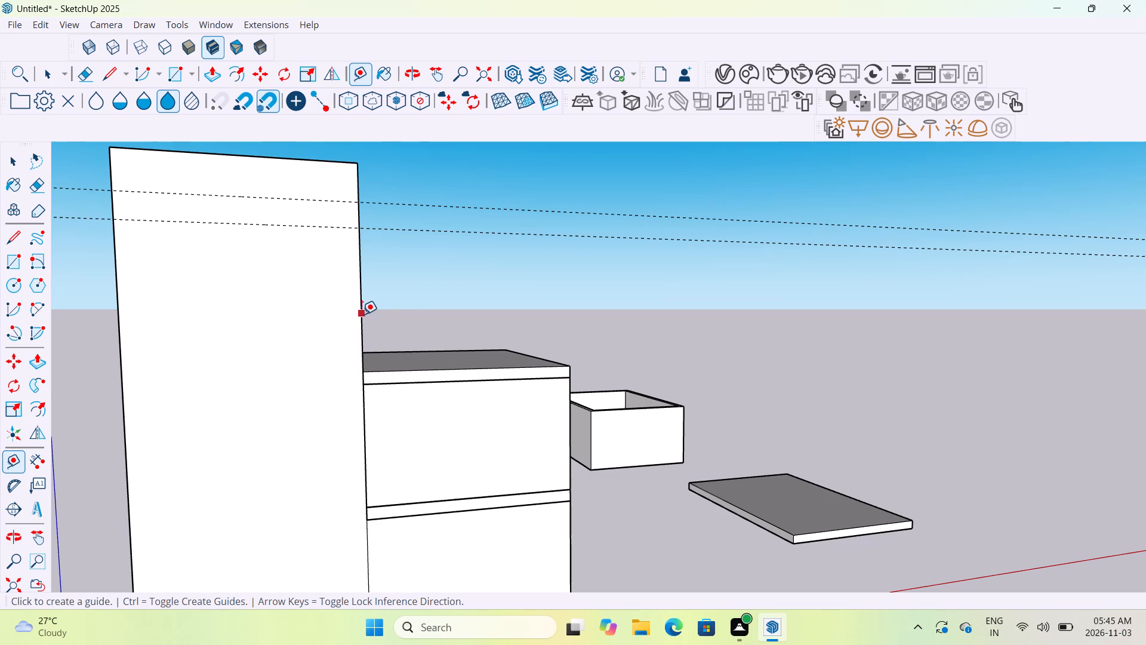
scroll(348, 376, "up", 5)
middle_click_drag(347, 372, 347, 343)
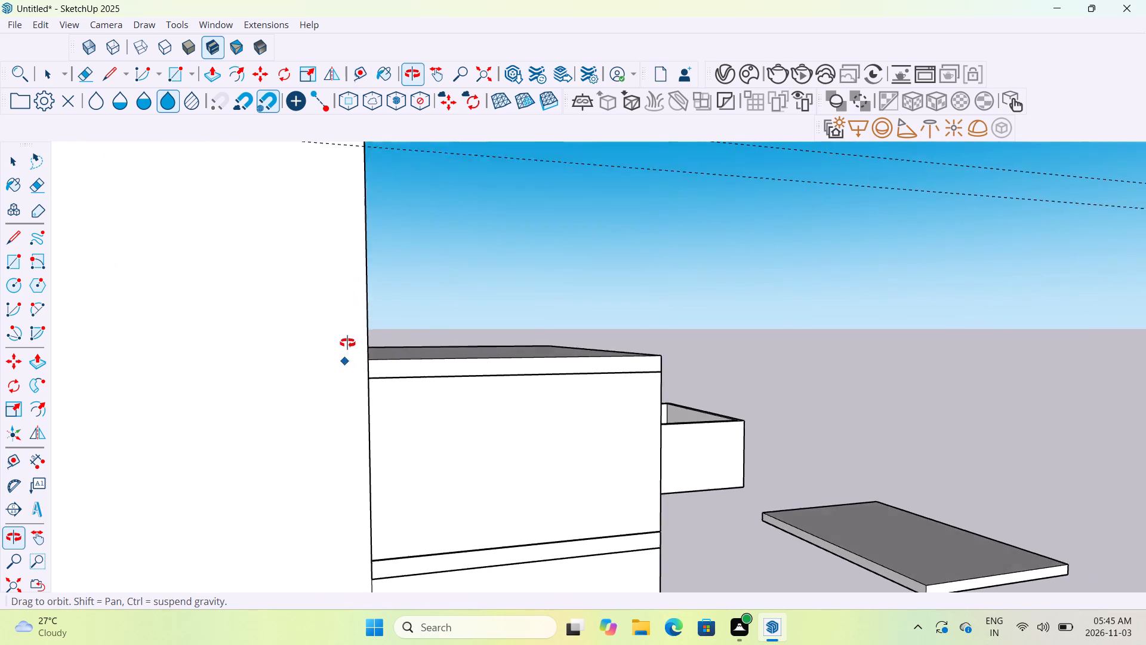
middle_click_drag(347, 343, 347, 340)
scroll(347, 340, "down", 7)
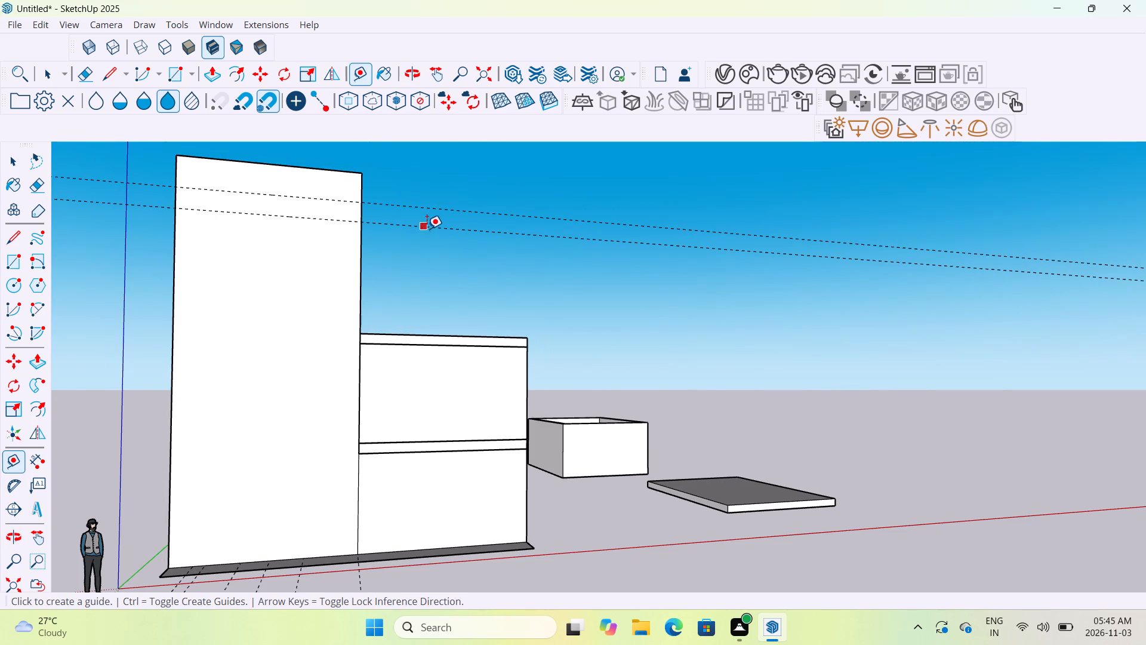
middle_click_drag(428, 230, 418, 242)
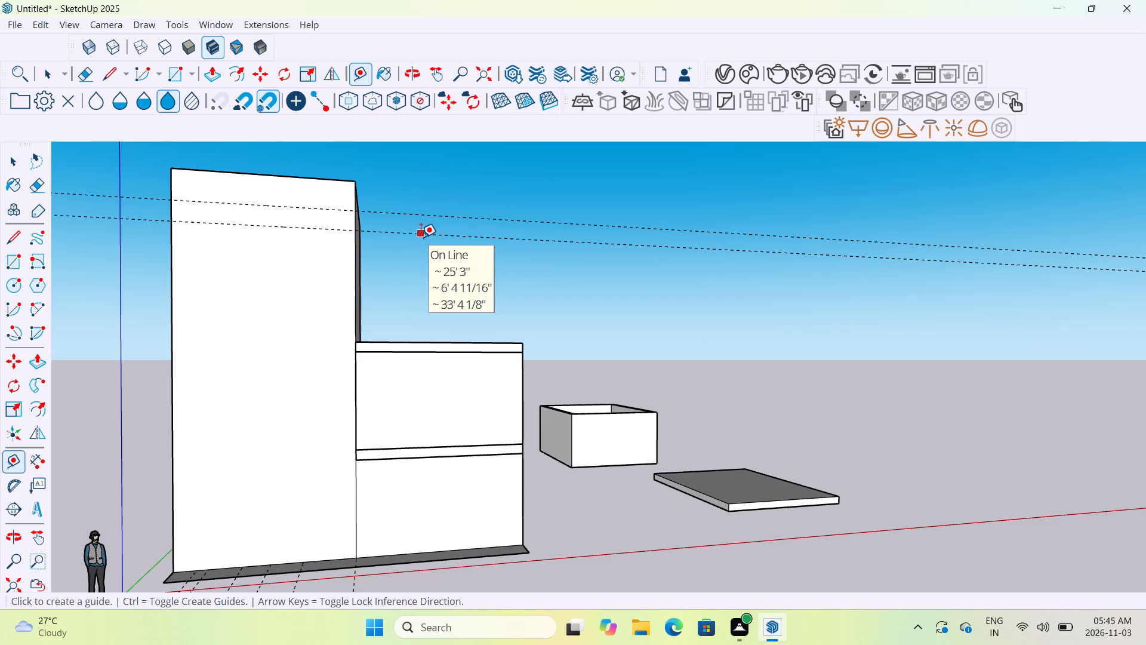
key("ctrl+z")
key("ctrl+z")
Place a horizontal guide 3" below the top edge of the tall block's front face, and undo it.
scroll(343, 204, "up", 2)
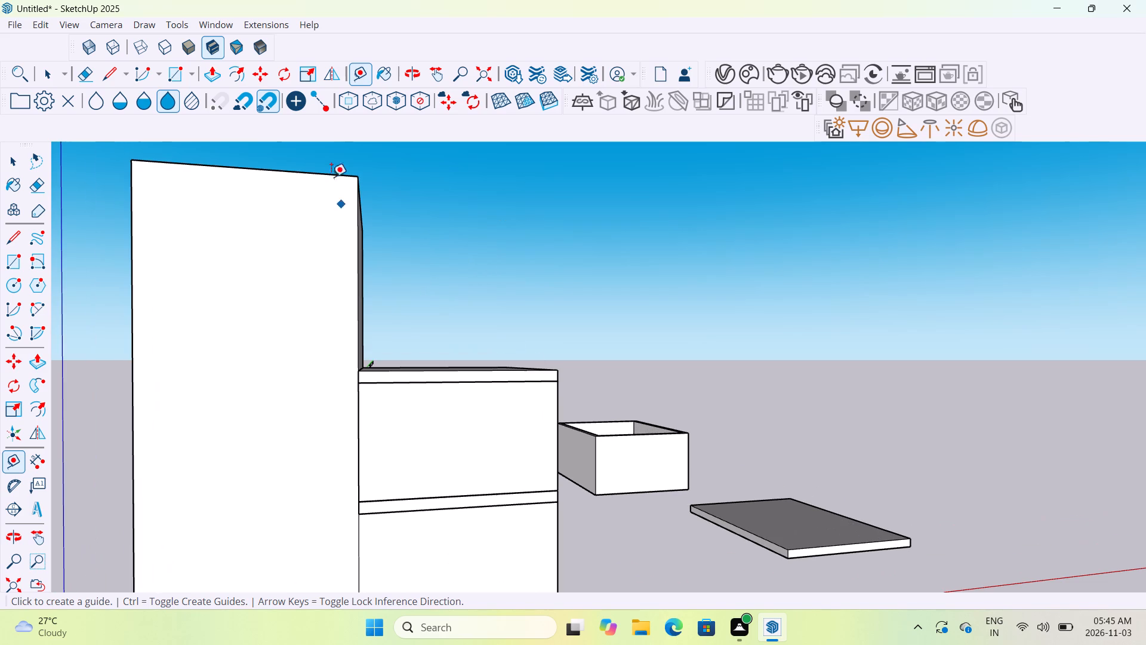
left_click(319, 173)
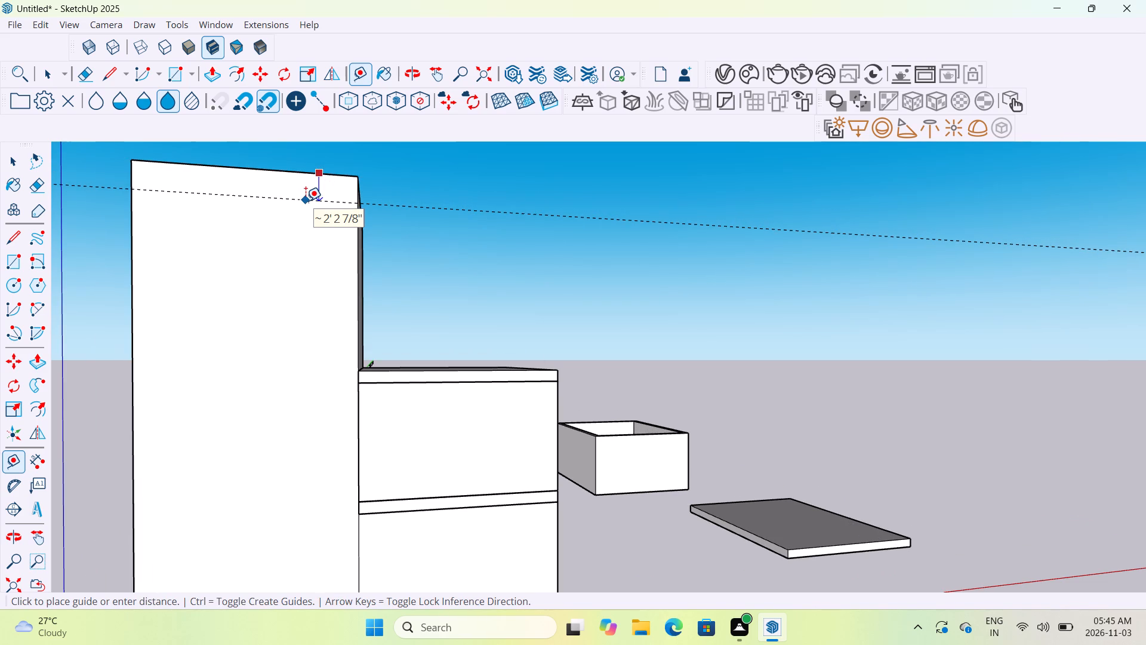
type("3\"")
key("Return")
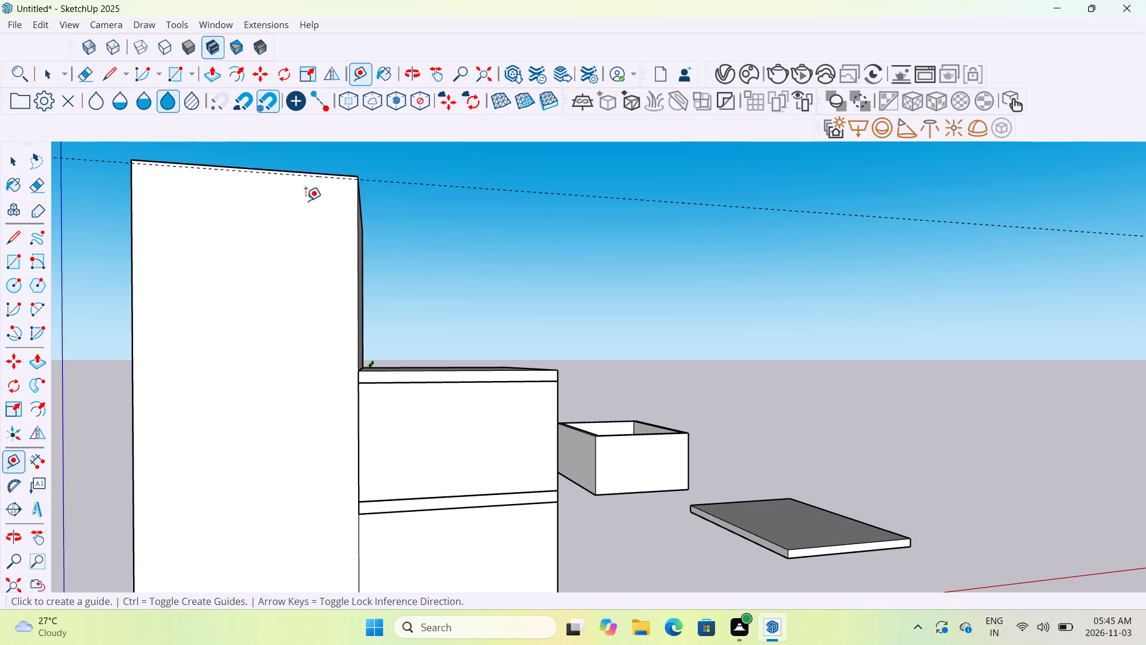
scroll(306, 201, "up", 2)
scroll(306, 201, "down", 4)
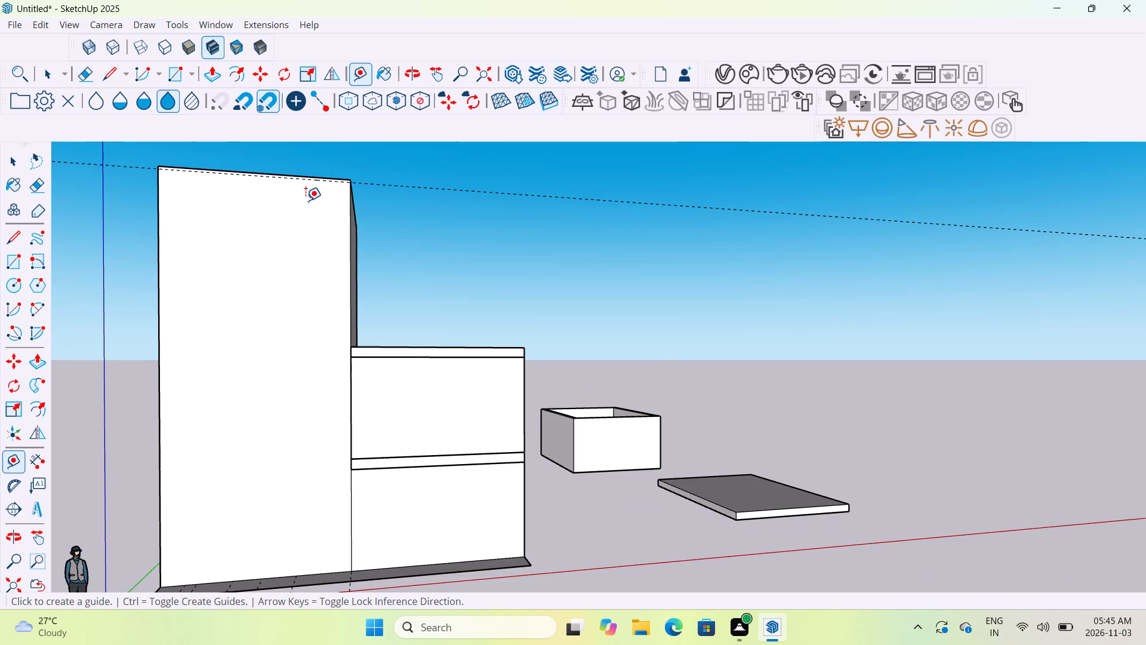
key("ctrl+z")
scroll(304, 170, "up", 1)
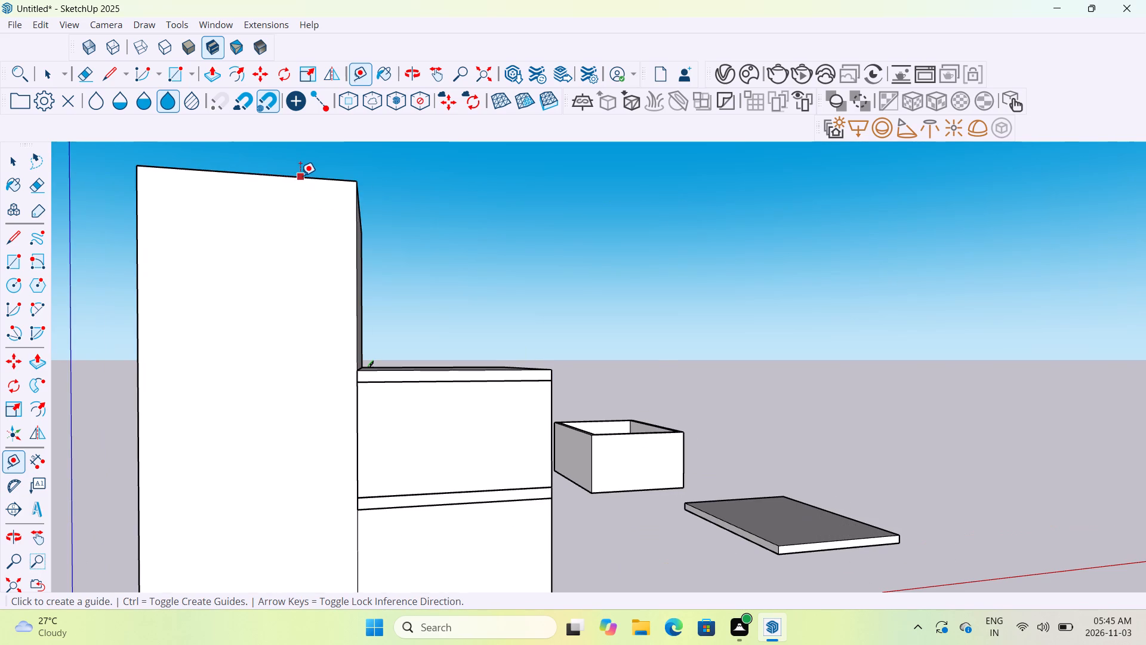
Place a horizontal guide 5" below the top edge of the tall block's front face.
left_click(300, 176)
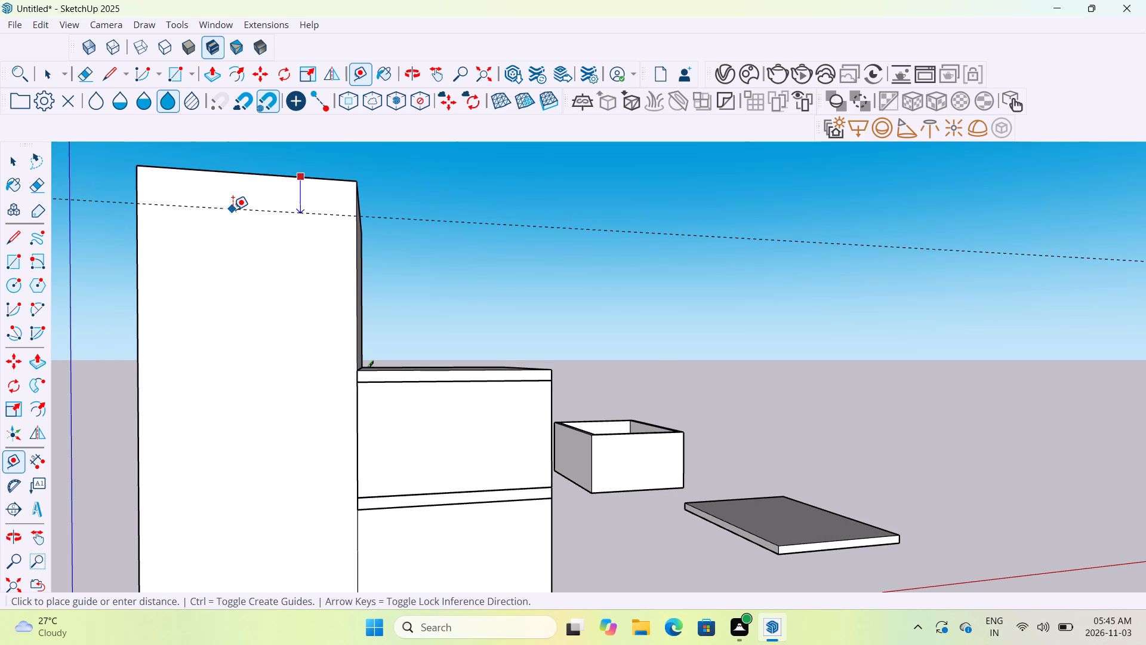
key("5")
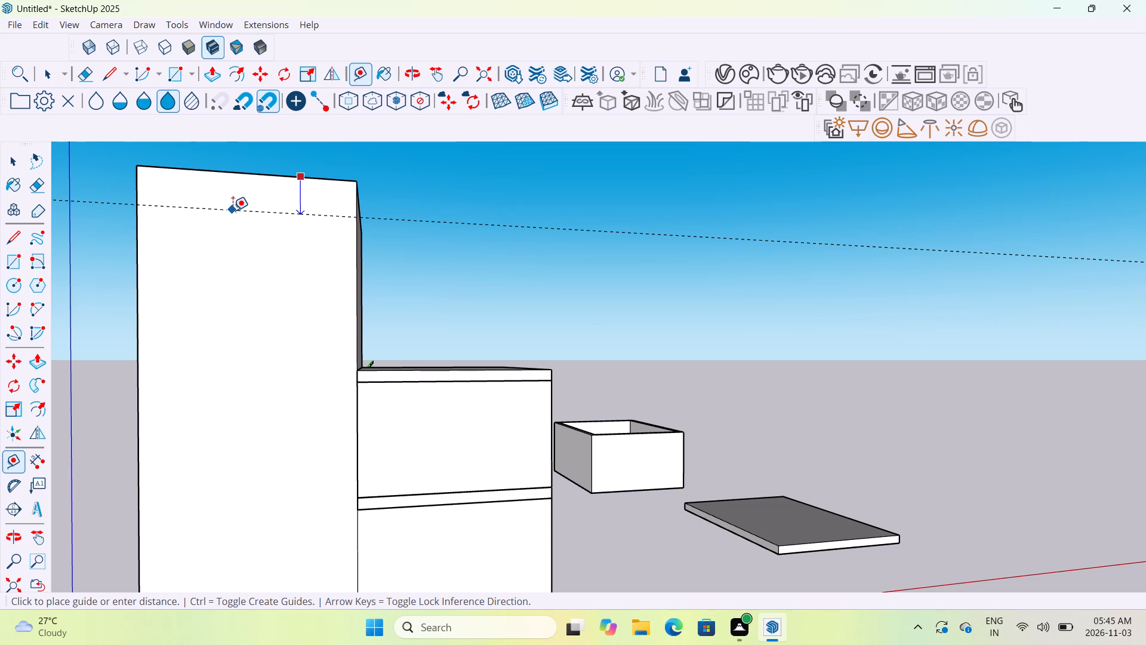
key("shift+quotedbl")
key("Return")
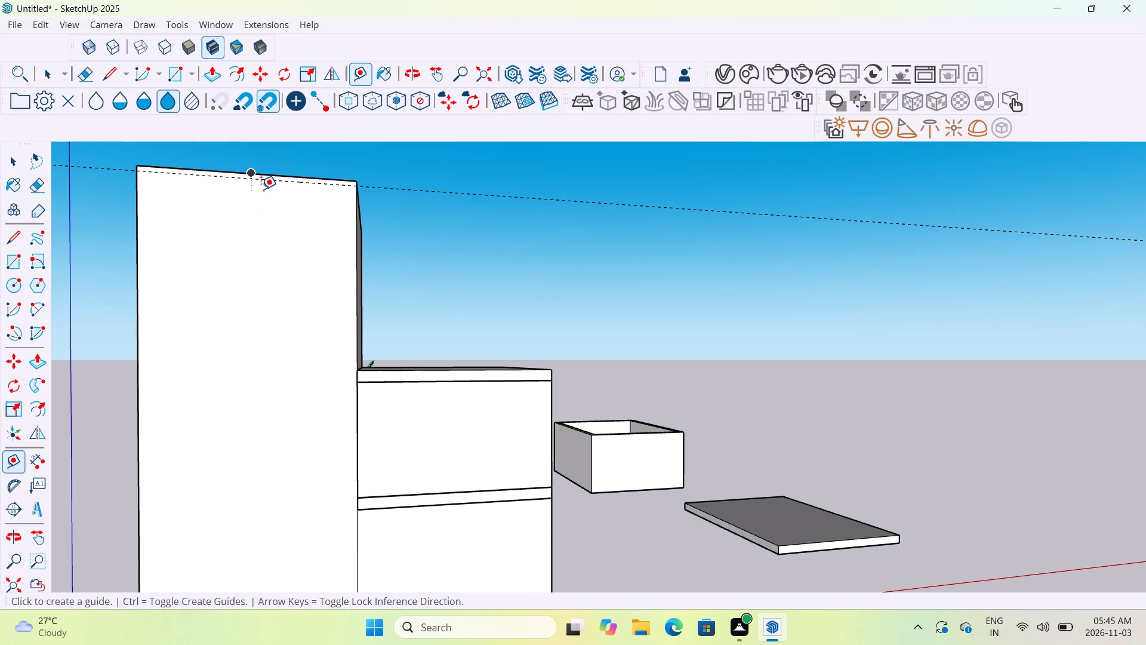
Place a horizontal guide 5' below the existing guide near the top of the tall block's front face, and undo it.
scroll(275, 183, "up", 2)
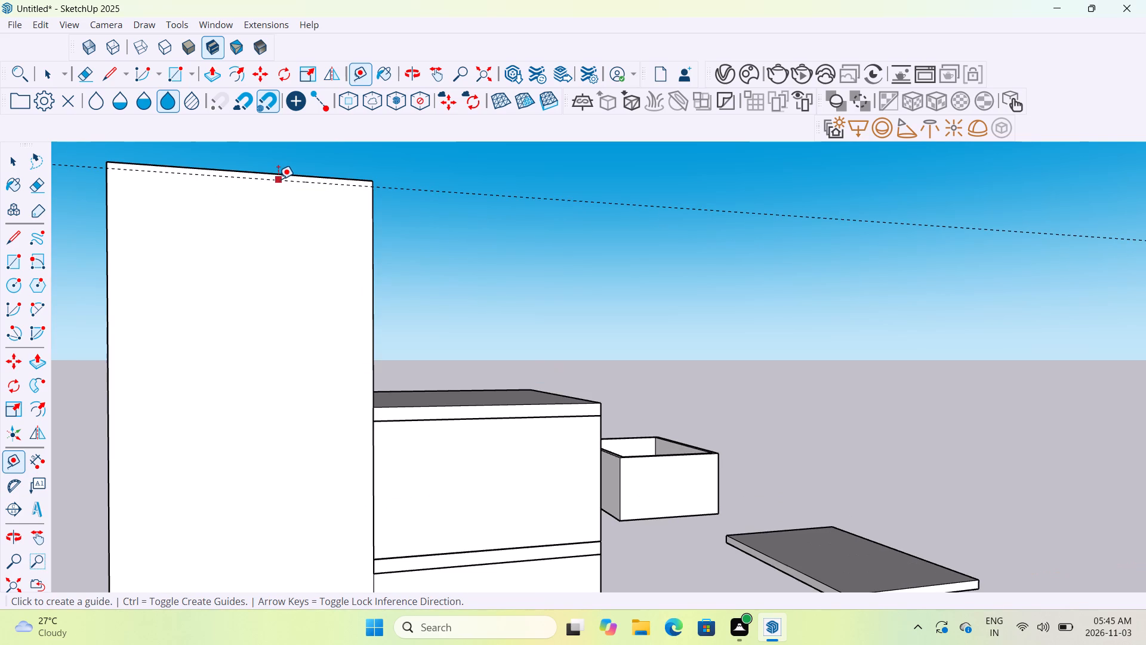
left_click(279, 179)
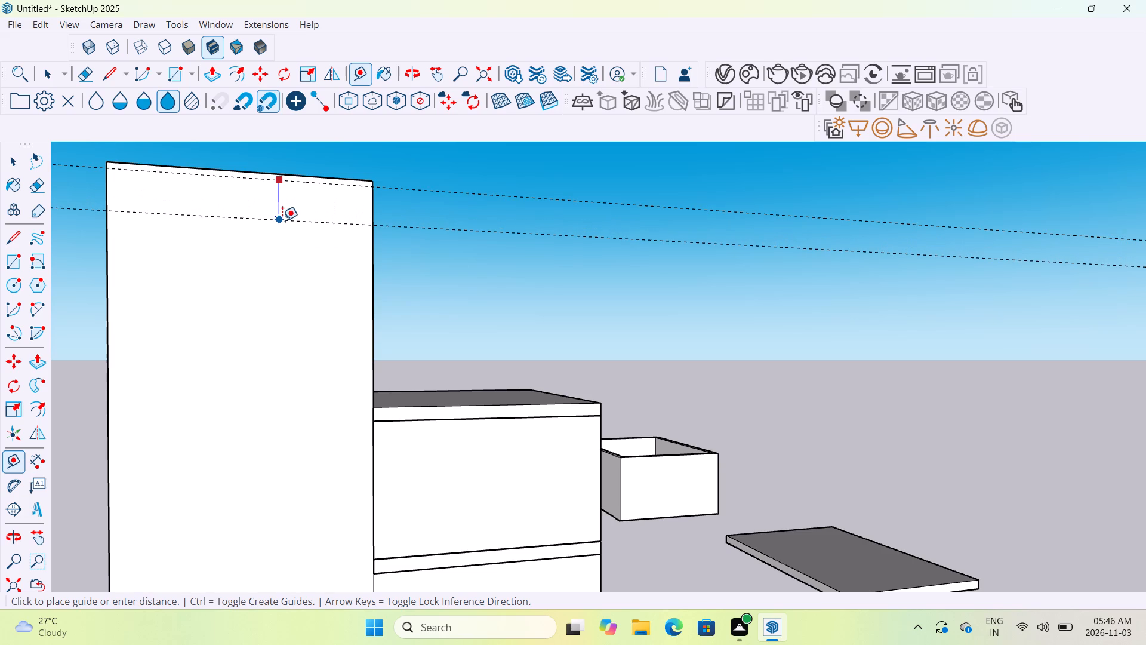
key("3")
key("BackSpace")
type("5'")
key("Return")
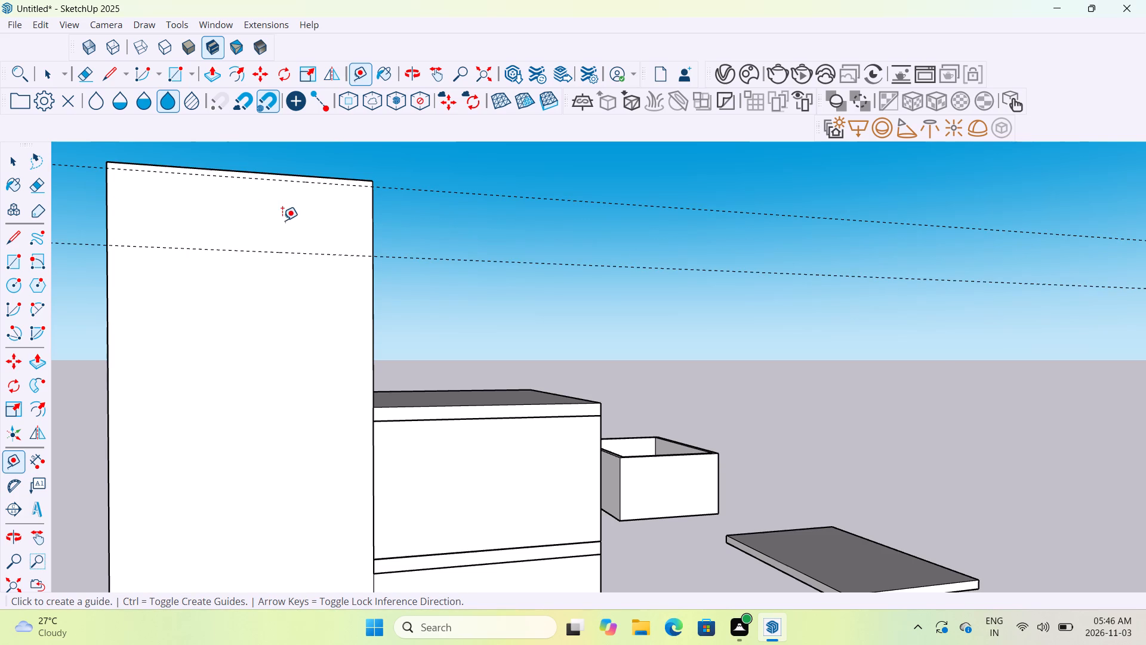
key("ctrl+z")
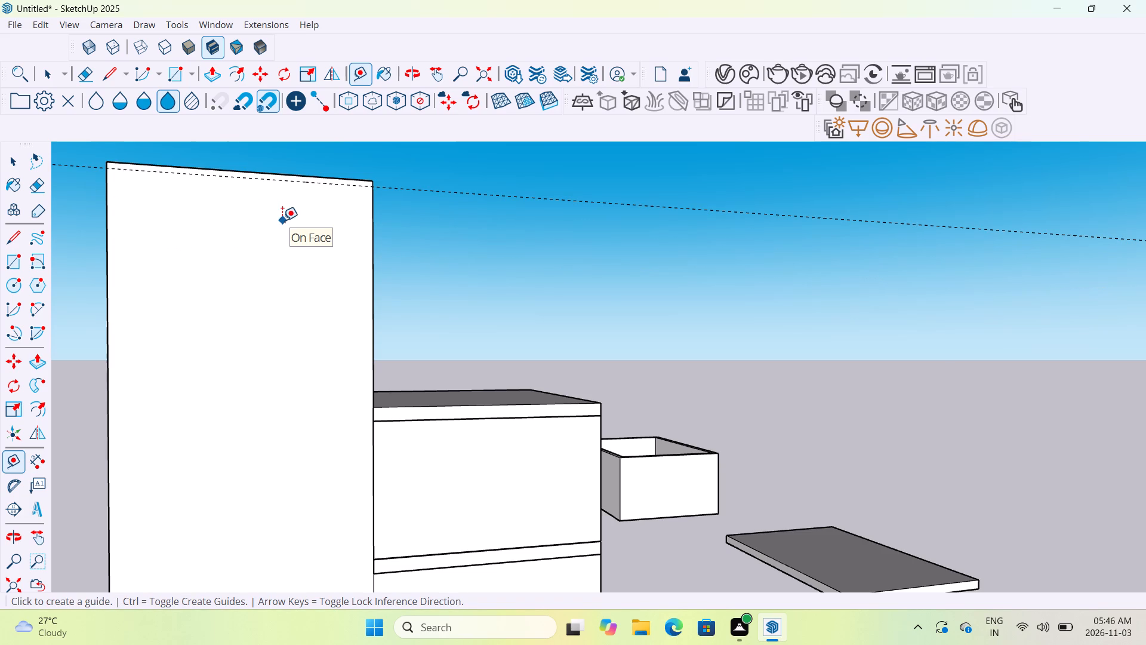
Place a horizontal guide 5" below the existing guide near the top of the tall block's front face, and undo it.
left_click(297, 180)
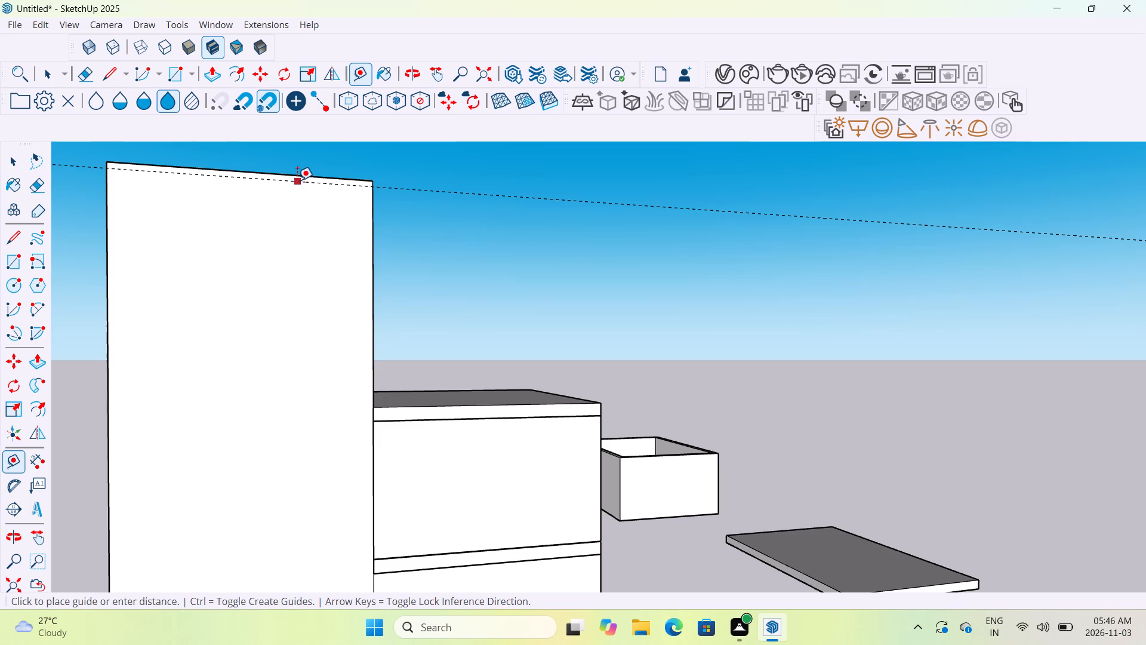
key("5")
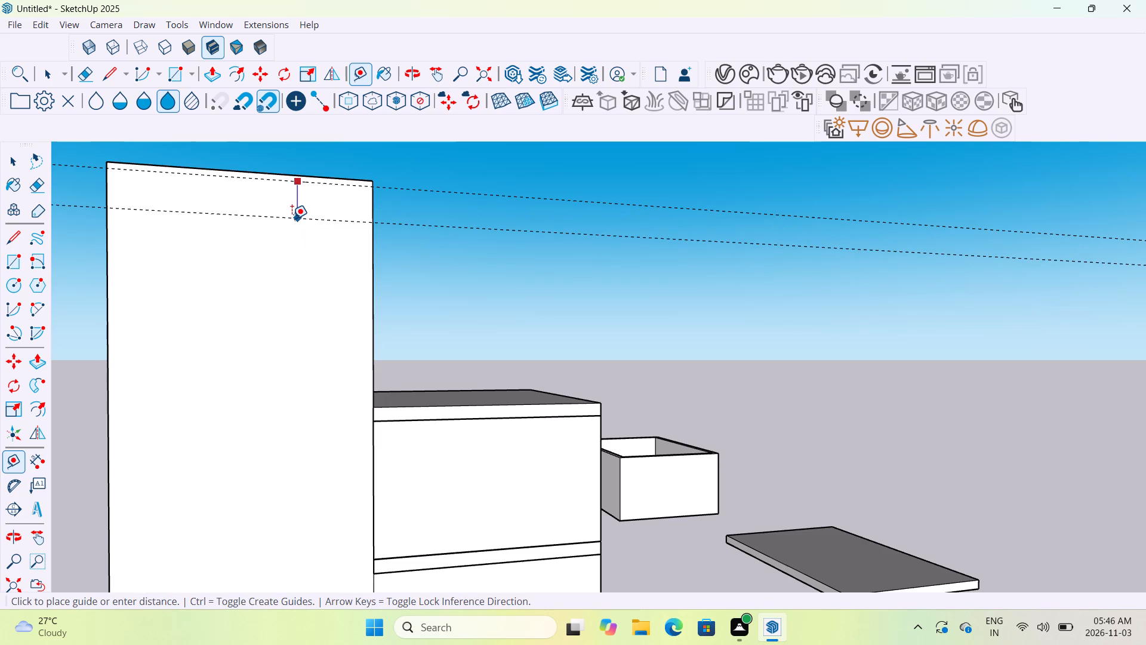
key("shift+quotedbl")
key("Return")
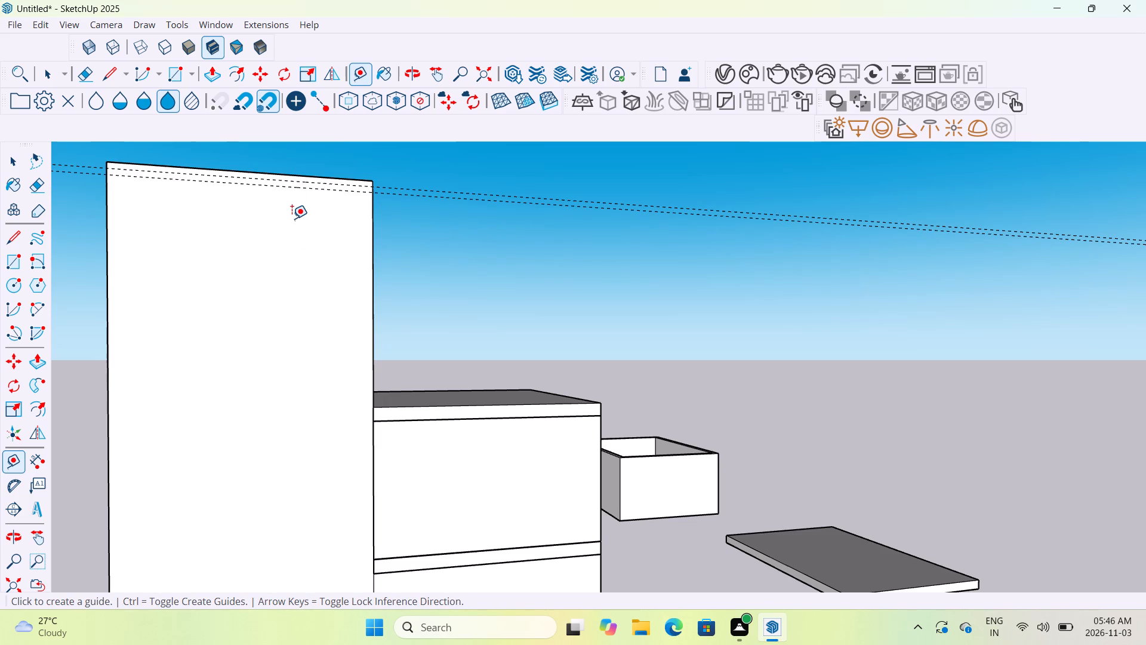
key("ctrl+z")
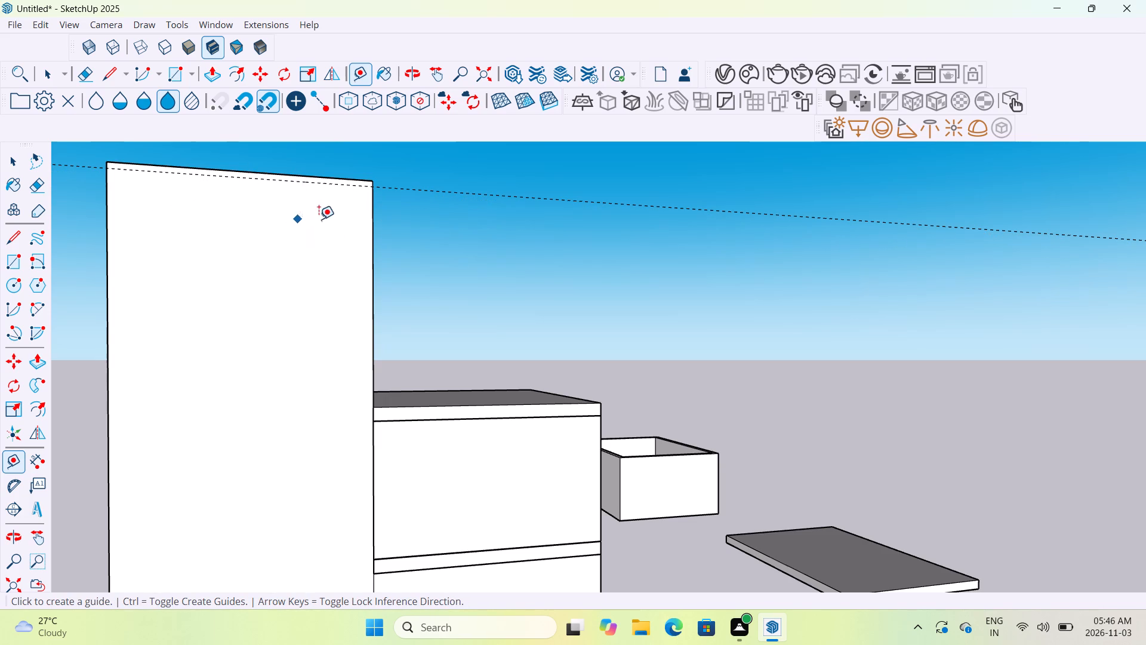
Create horizontal guides on the tall block's front face, one 3' below the existing top guide and another 2' below that one.
left_click(334, 185)
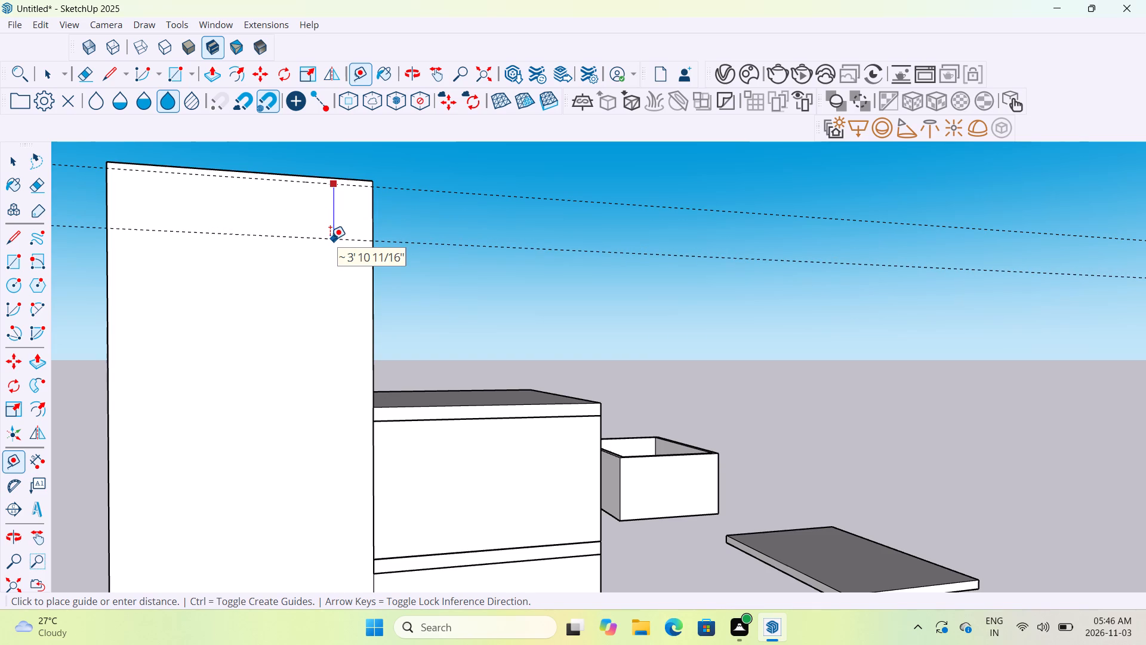
type("3'")
key("Return")
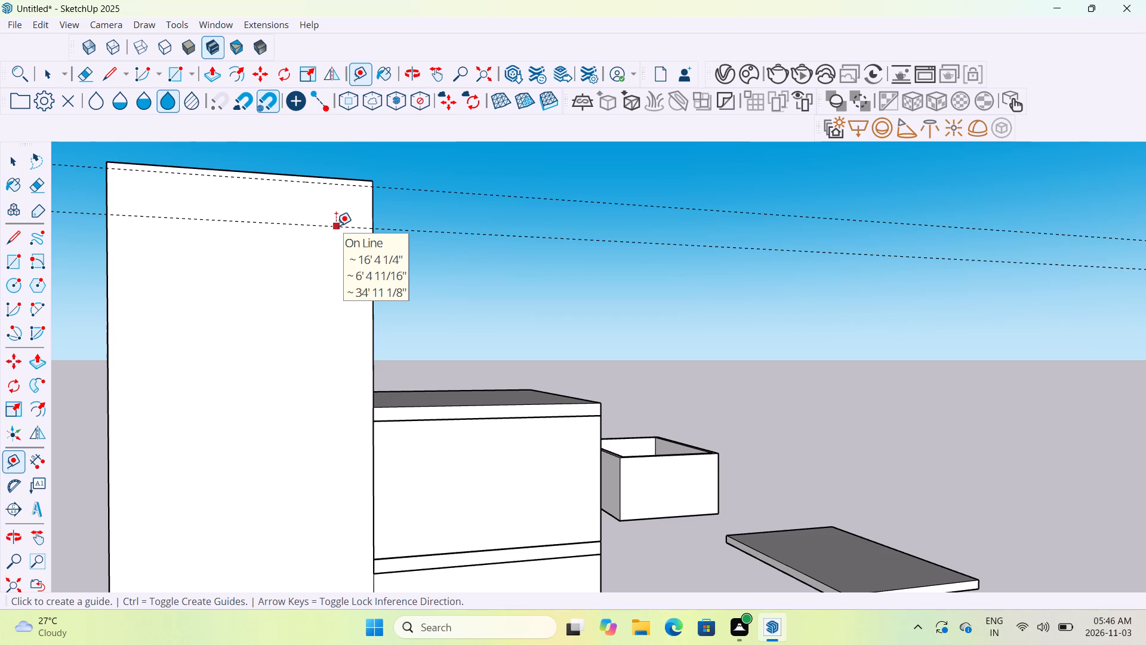
left_click(336, 226)
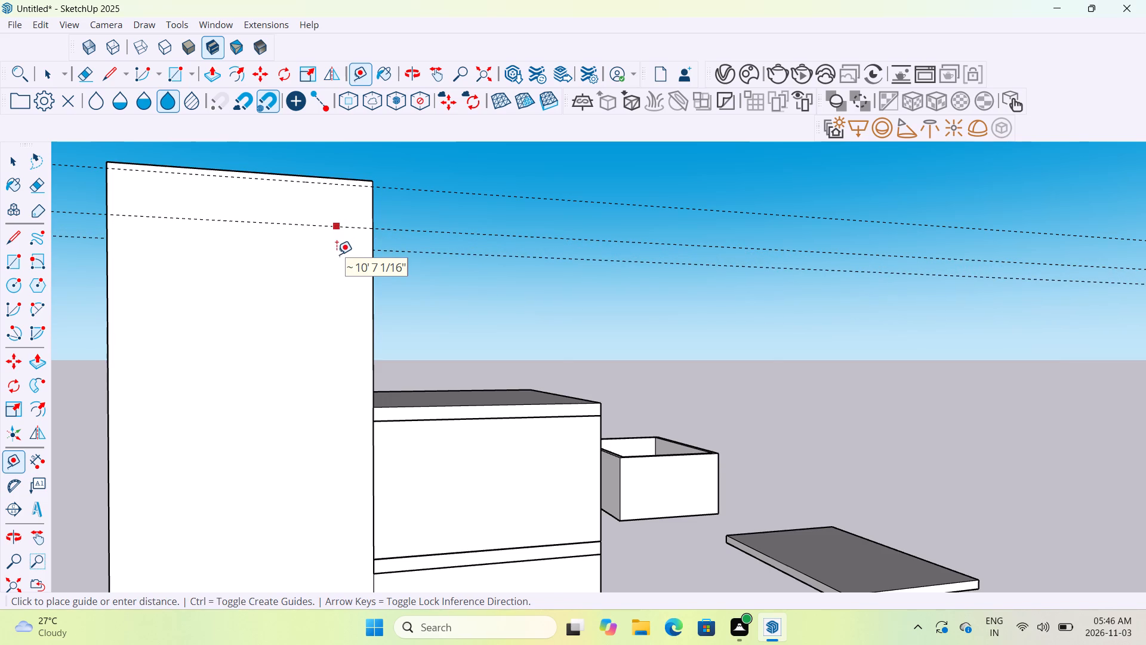
type("2'")
key("Return")
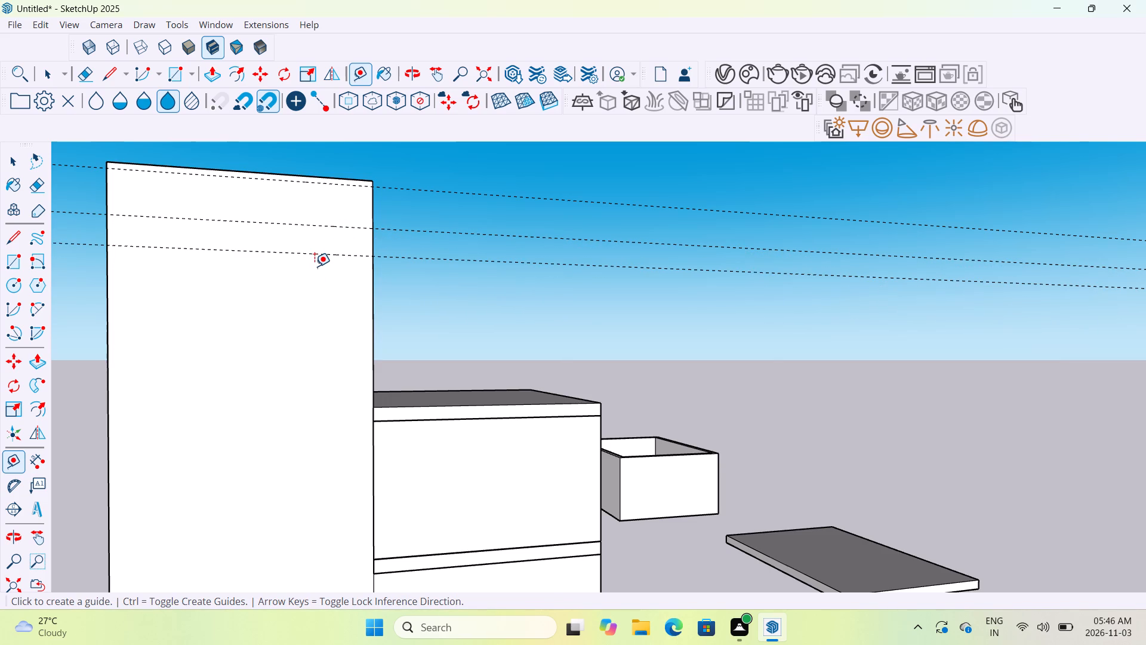
Place a vertical guide 2' inside the left edge of the tall block's front face.
middle_click_drag(455, 380, 439, 343)
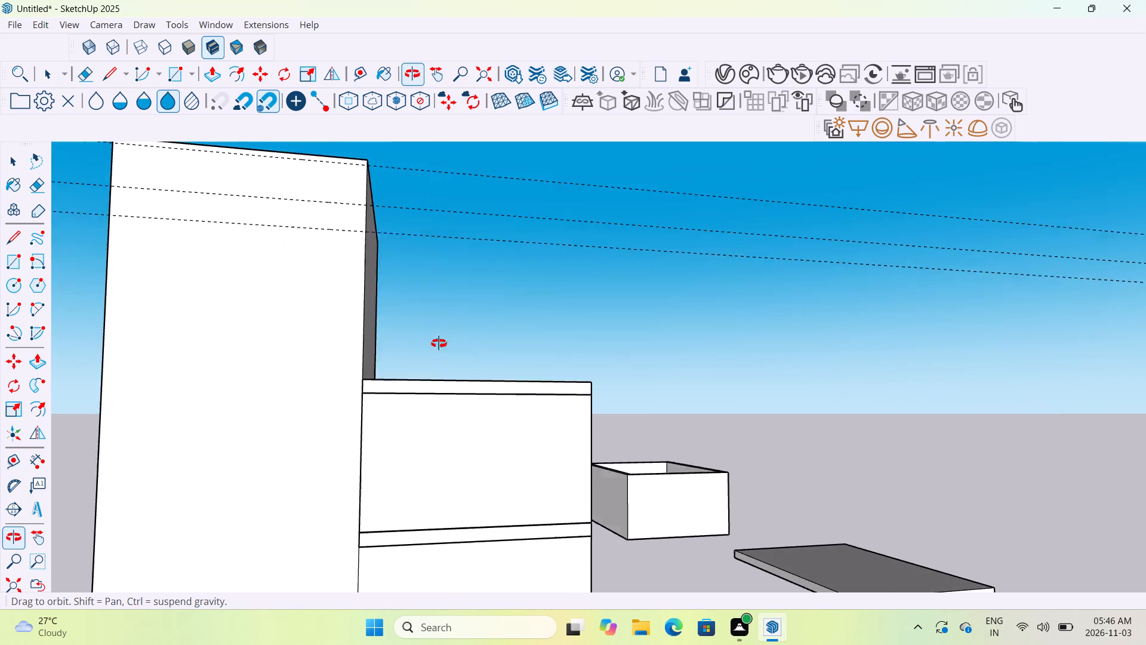
middle_click_drag(439, 343, 438, 382)
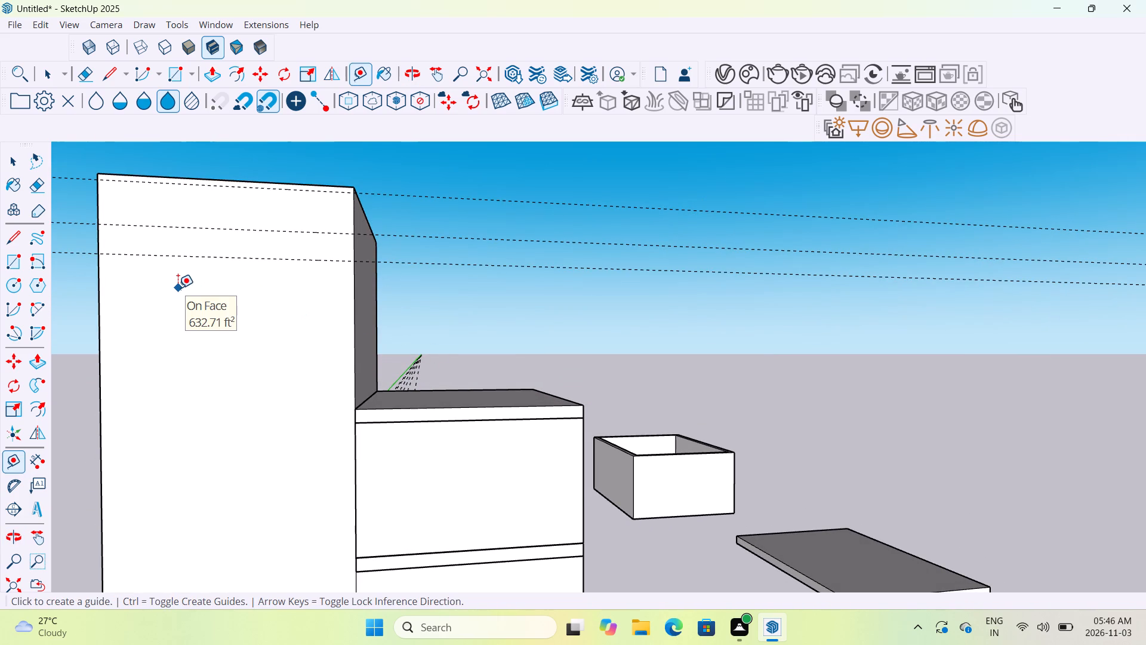
left_click(95, 276)
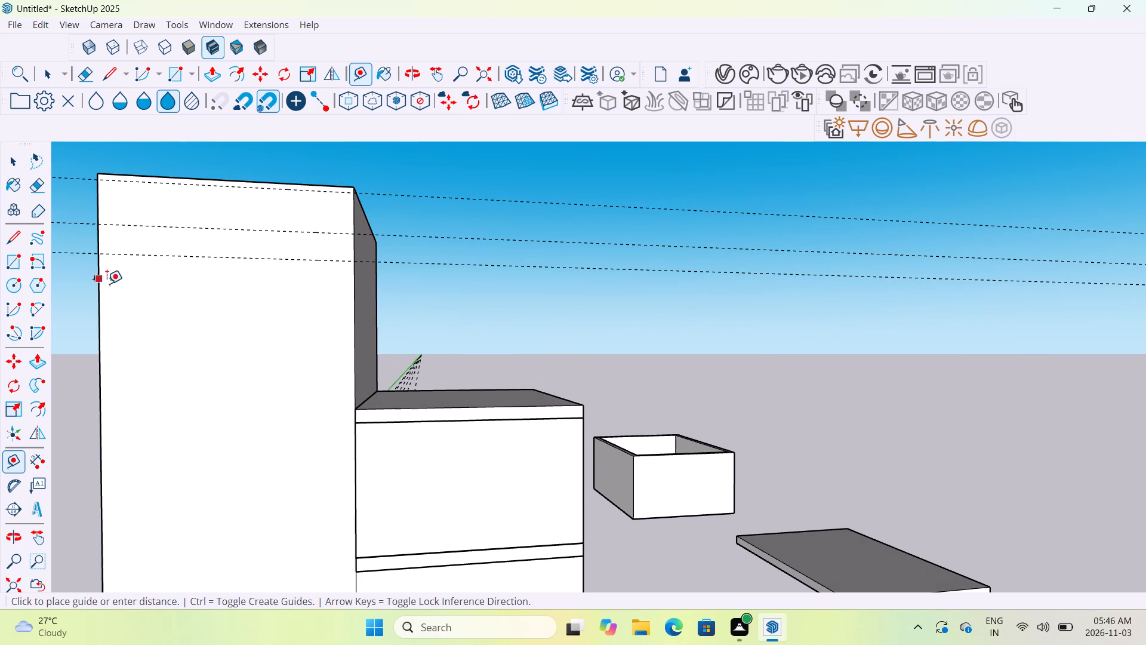
key("Escape")
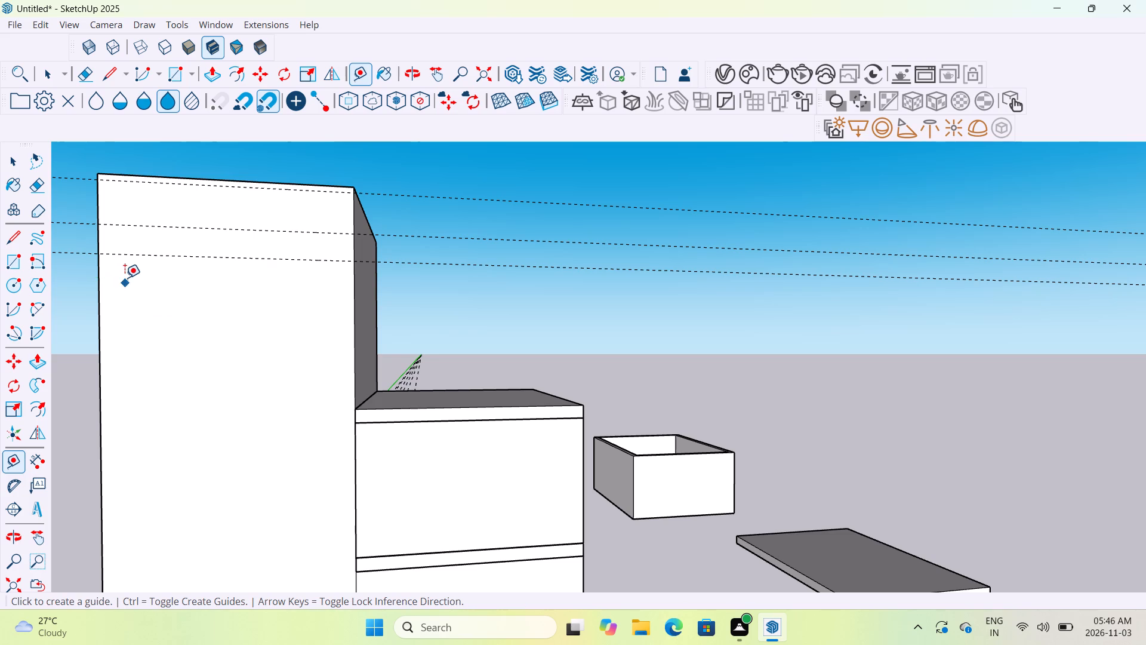
left_click(95, 282)
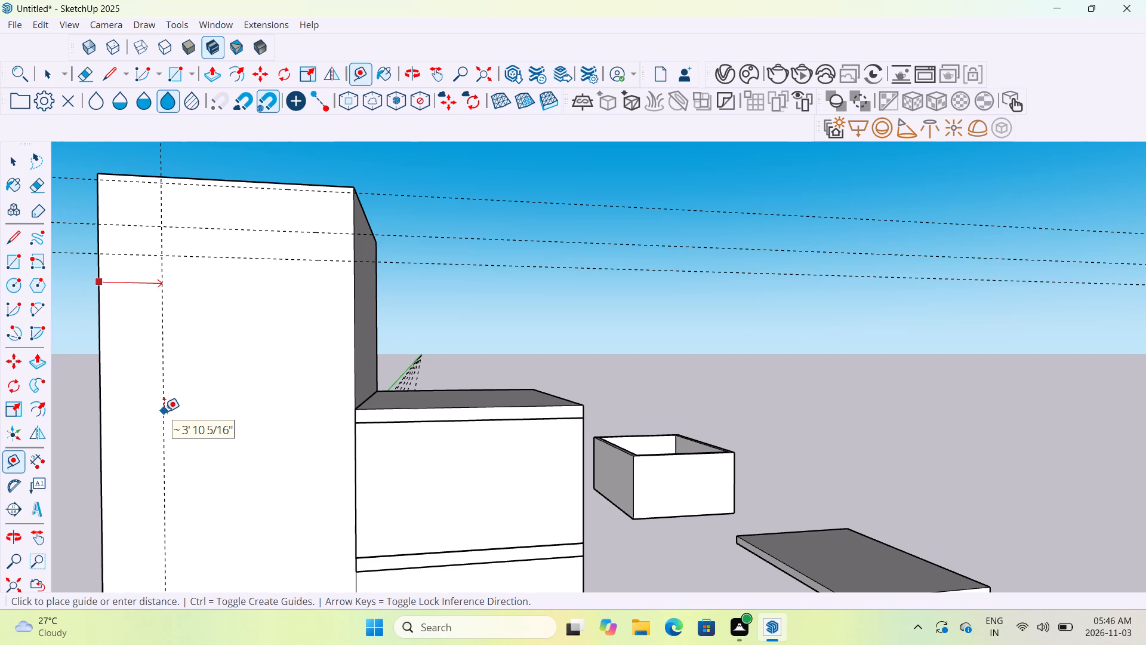
type("2'")
key("Return")
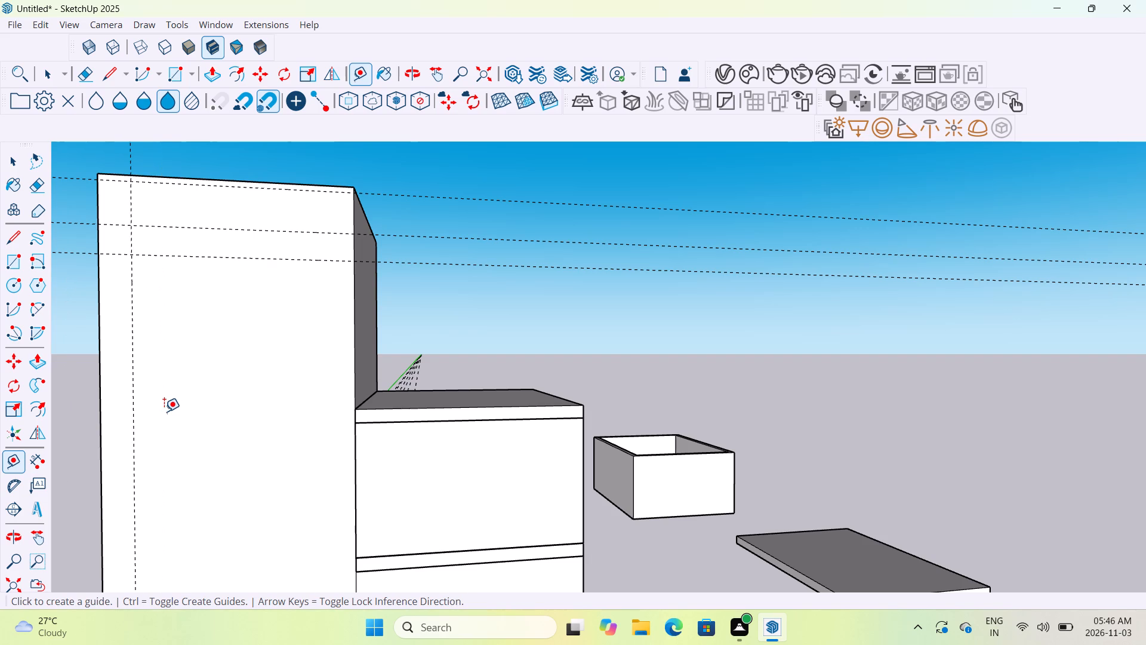
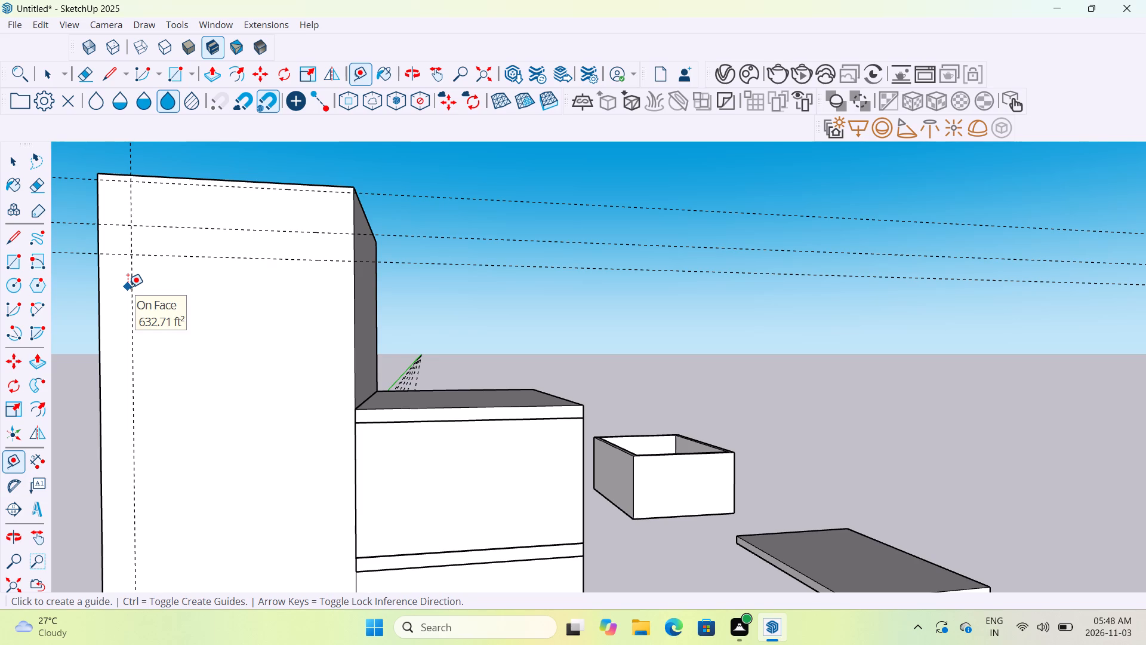
Place a vertical guide 1' to the right of the existing vertical guide on the tall block's front face.
left_click(128, 231)
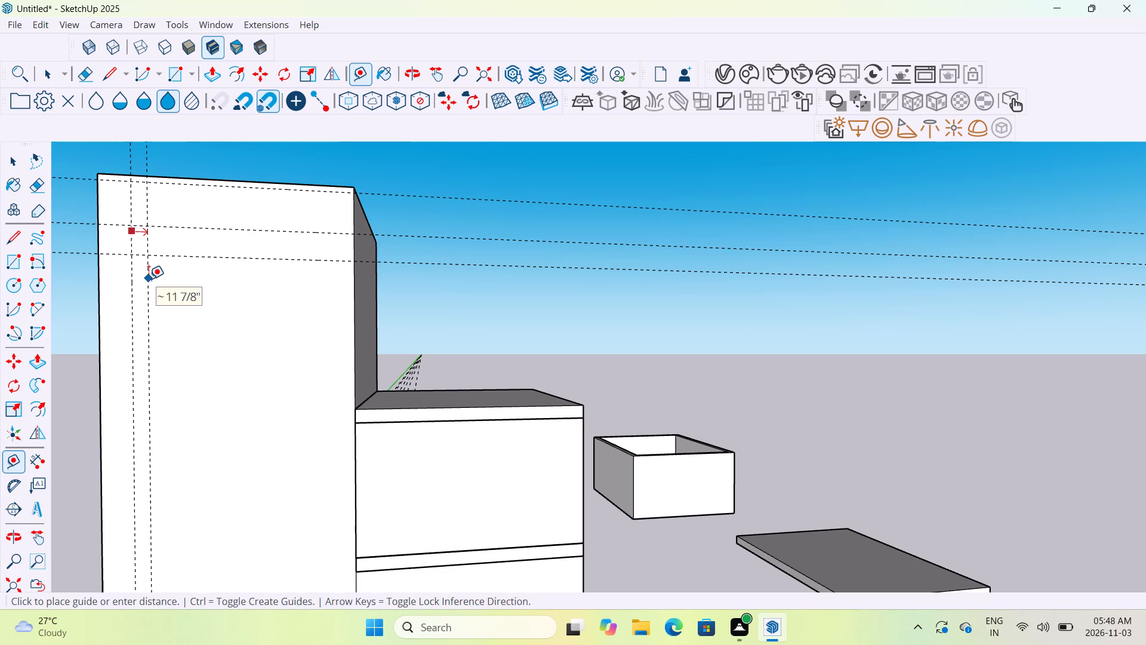
key("2")
key("BackSpace")
key("1")
key("apostrophe")
key("Return")
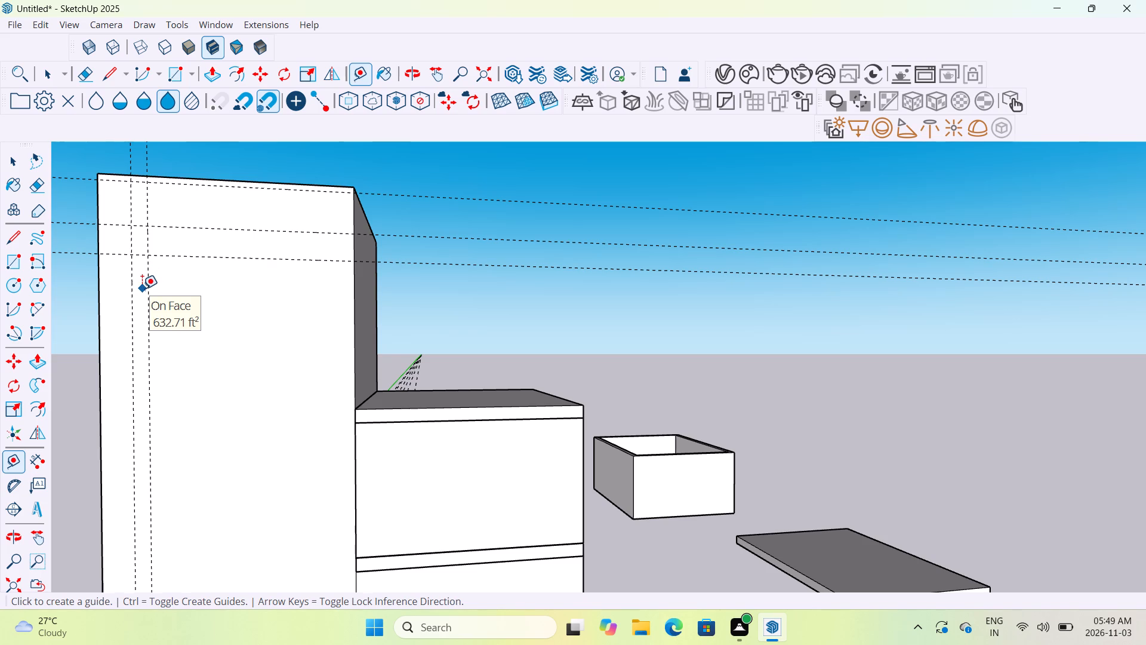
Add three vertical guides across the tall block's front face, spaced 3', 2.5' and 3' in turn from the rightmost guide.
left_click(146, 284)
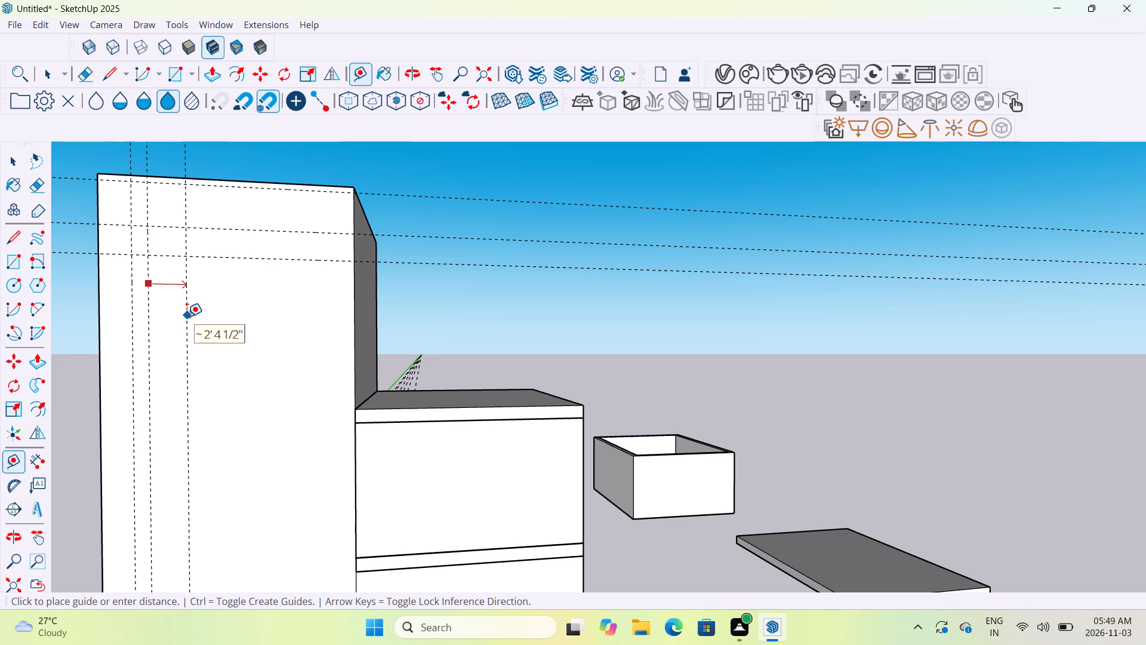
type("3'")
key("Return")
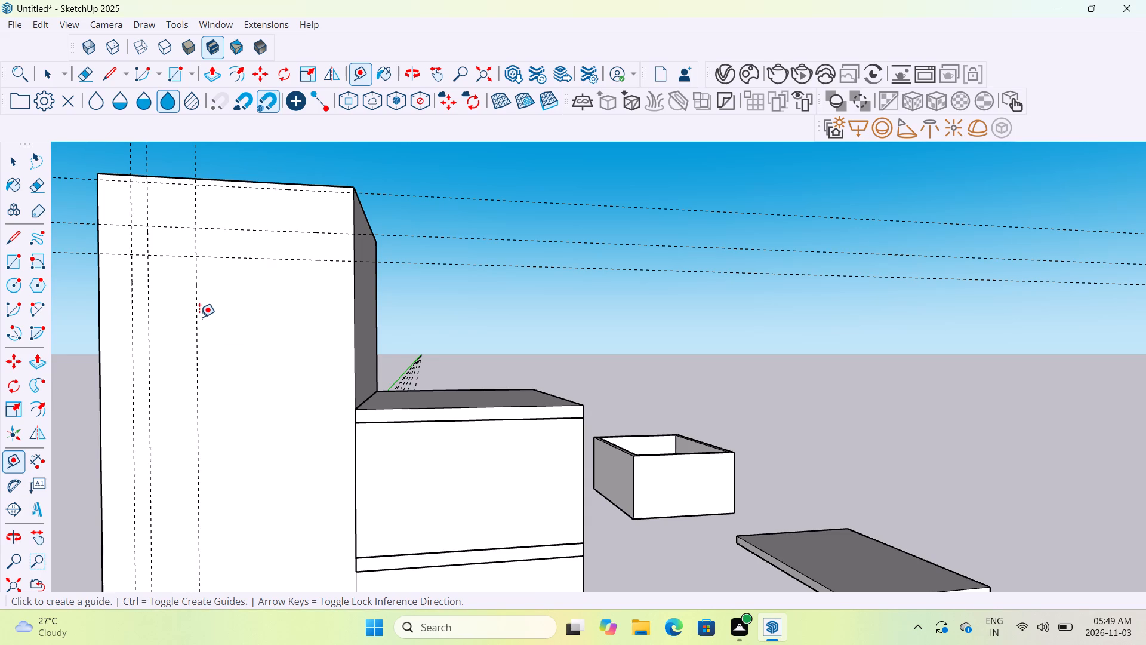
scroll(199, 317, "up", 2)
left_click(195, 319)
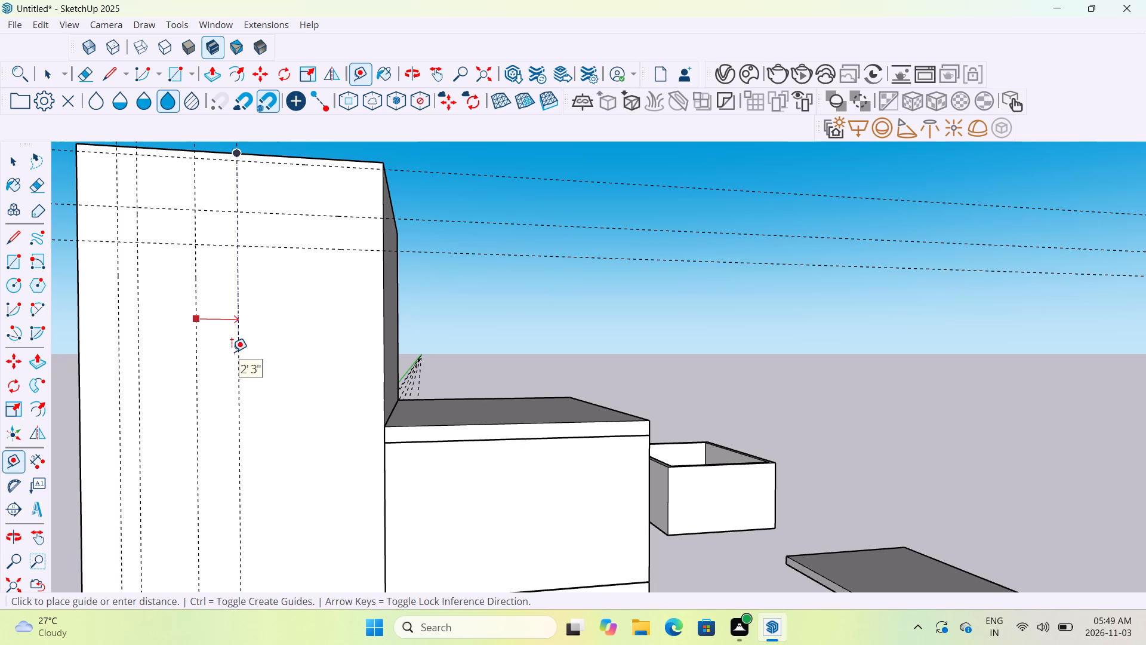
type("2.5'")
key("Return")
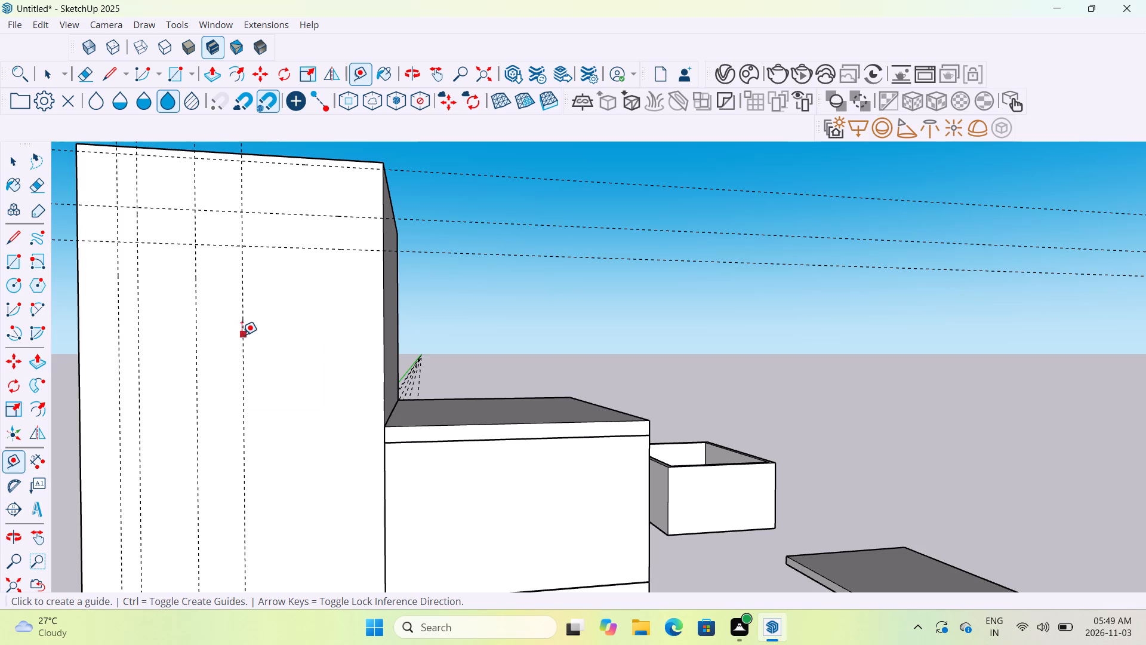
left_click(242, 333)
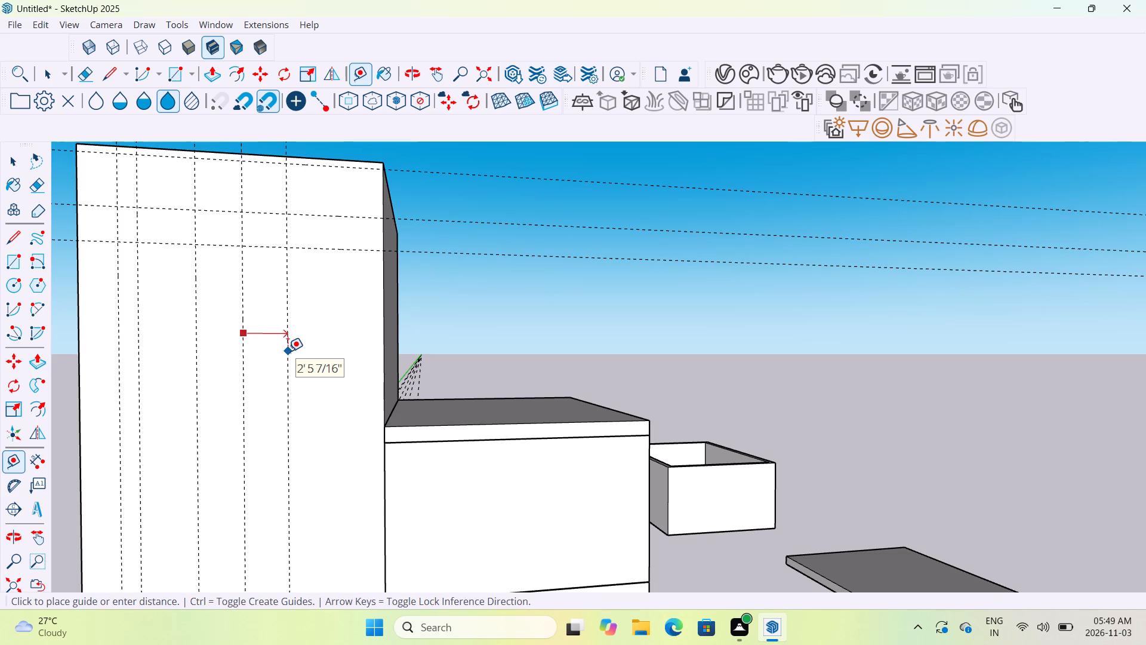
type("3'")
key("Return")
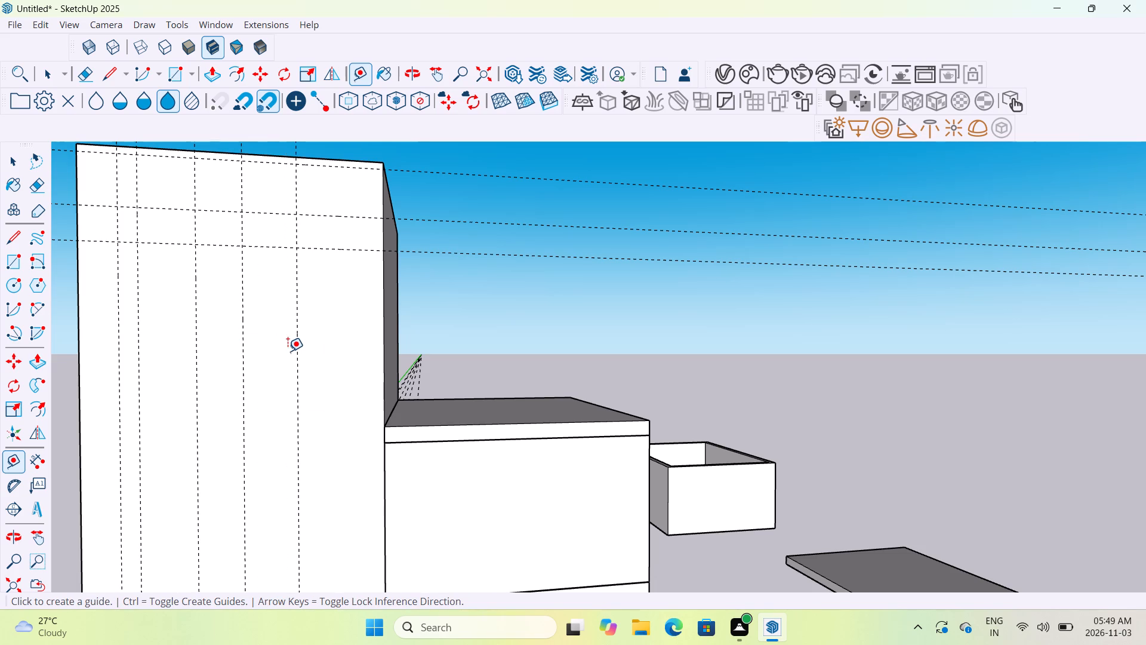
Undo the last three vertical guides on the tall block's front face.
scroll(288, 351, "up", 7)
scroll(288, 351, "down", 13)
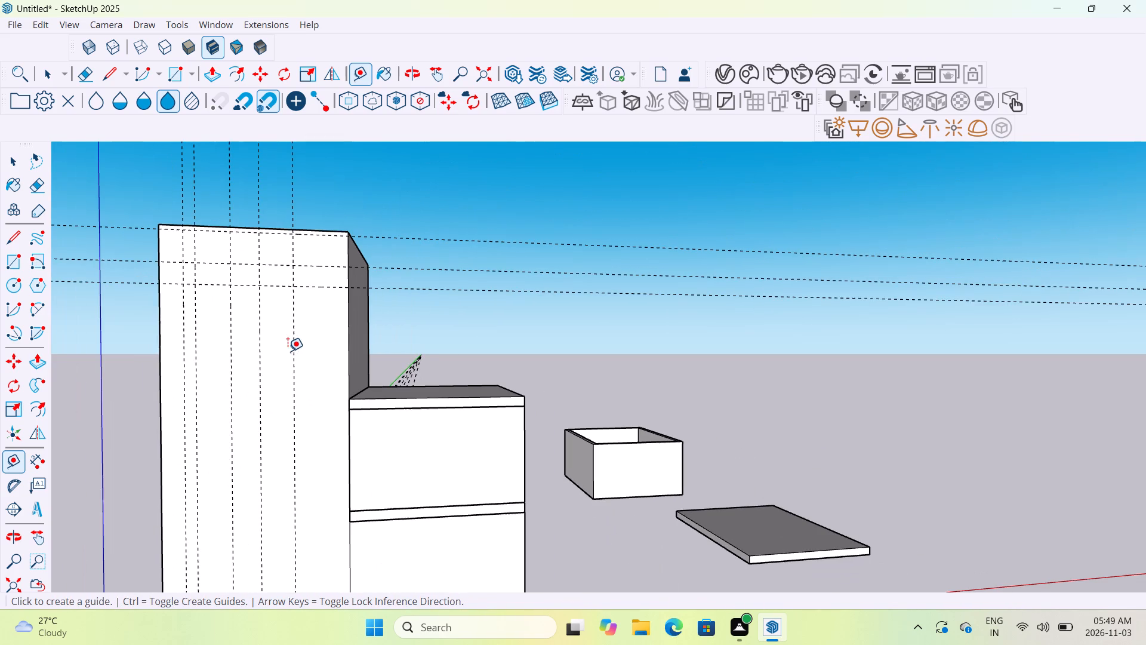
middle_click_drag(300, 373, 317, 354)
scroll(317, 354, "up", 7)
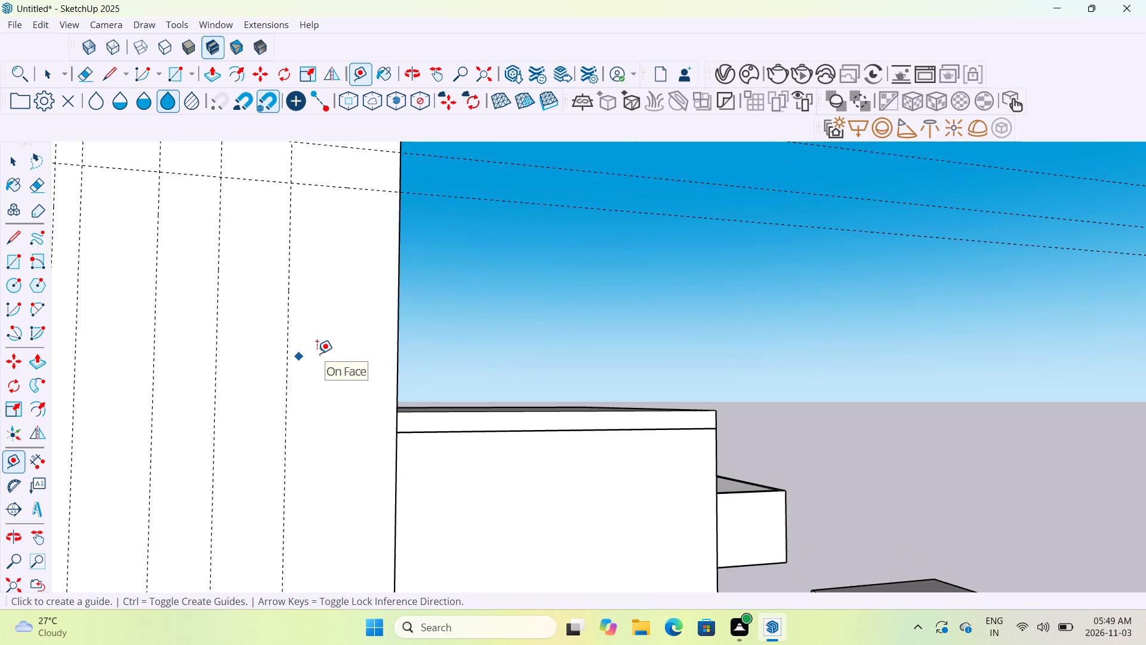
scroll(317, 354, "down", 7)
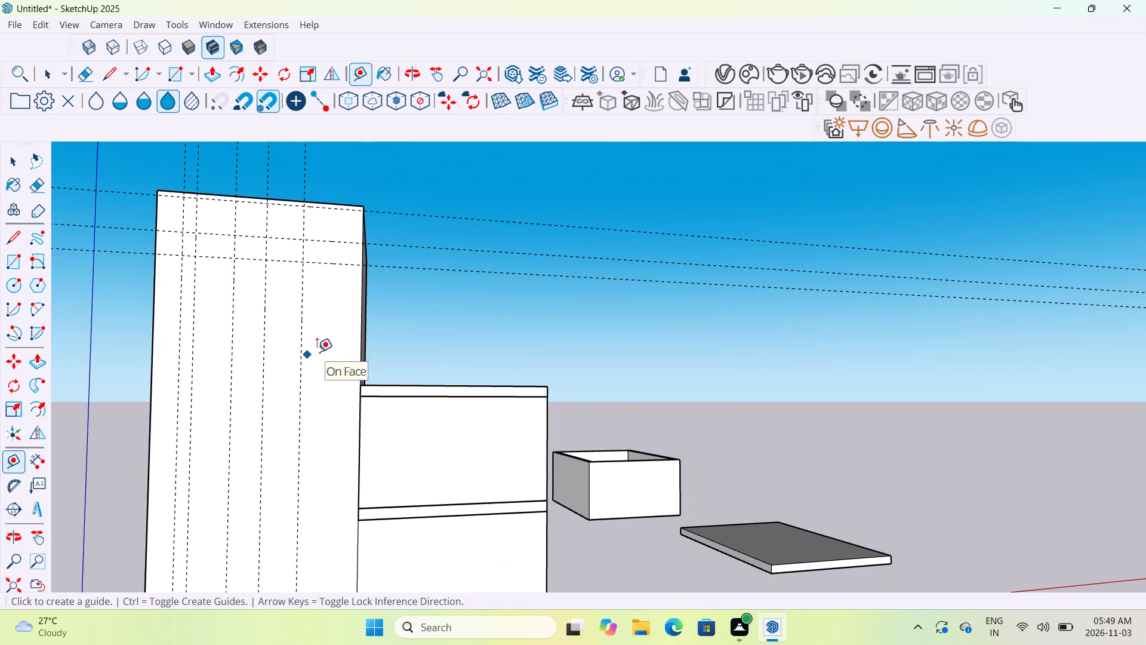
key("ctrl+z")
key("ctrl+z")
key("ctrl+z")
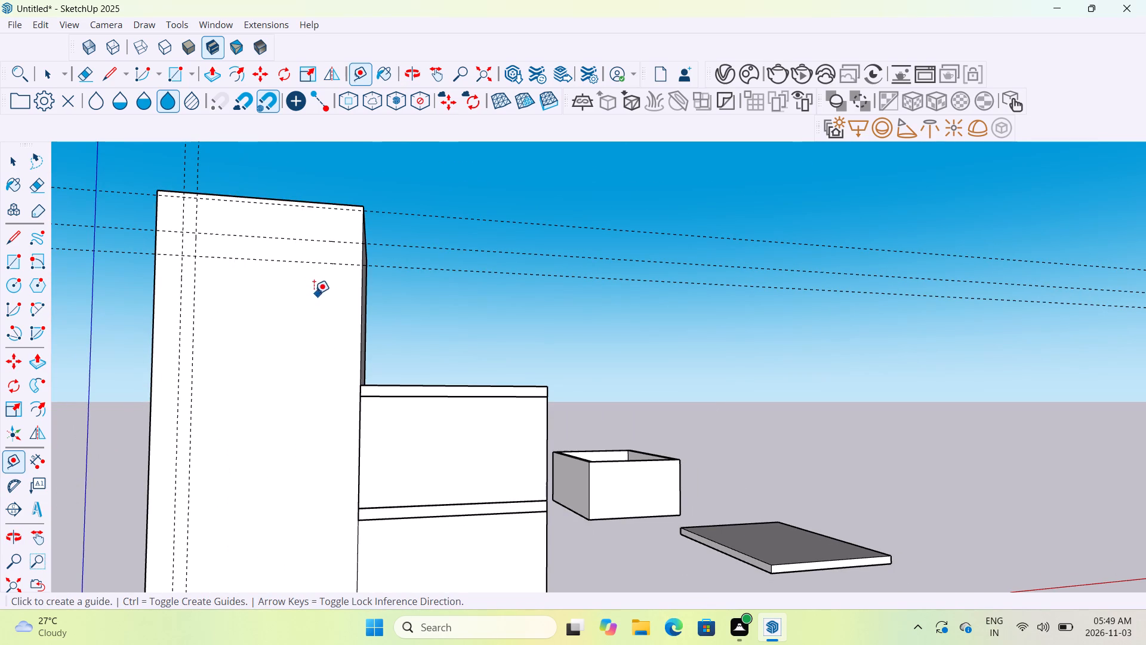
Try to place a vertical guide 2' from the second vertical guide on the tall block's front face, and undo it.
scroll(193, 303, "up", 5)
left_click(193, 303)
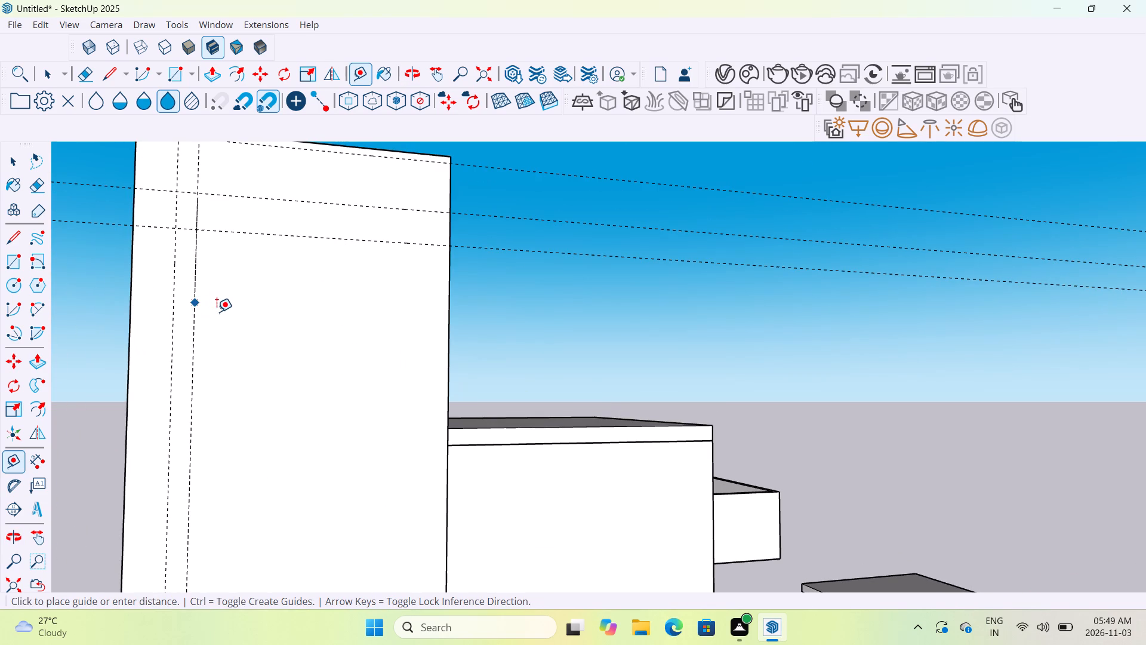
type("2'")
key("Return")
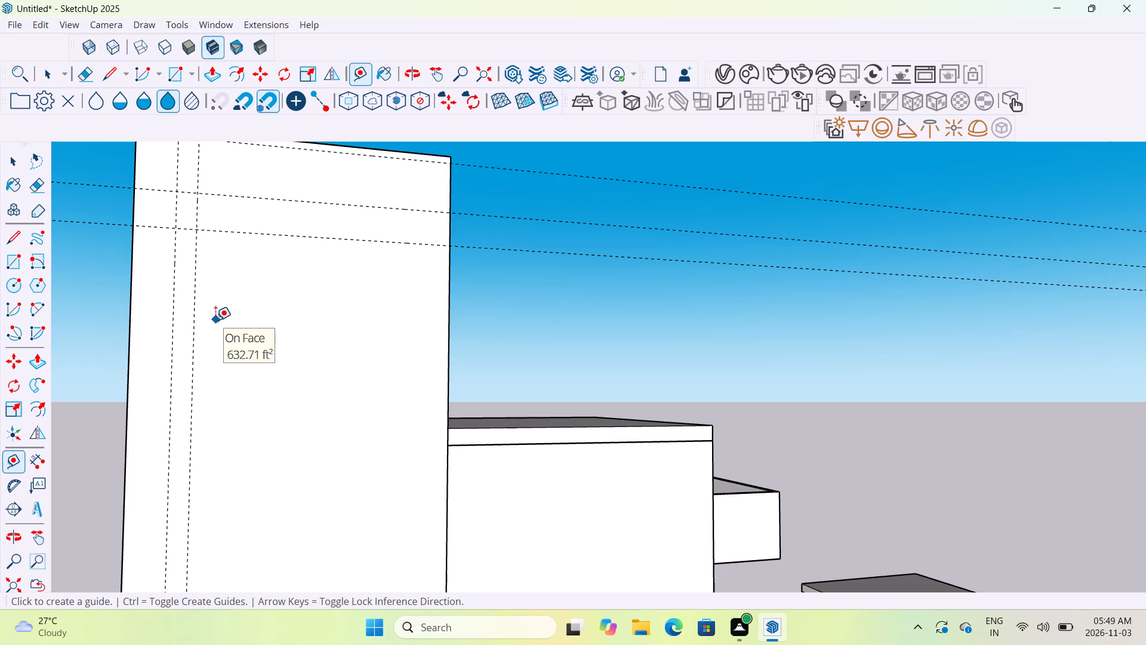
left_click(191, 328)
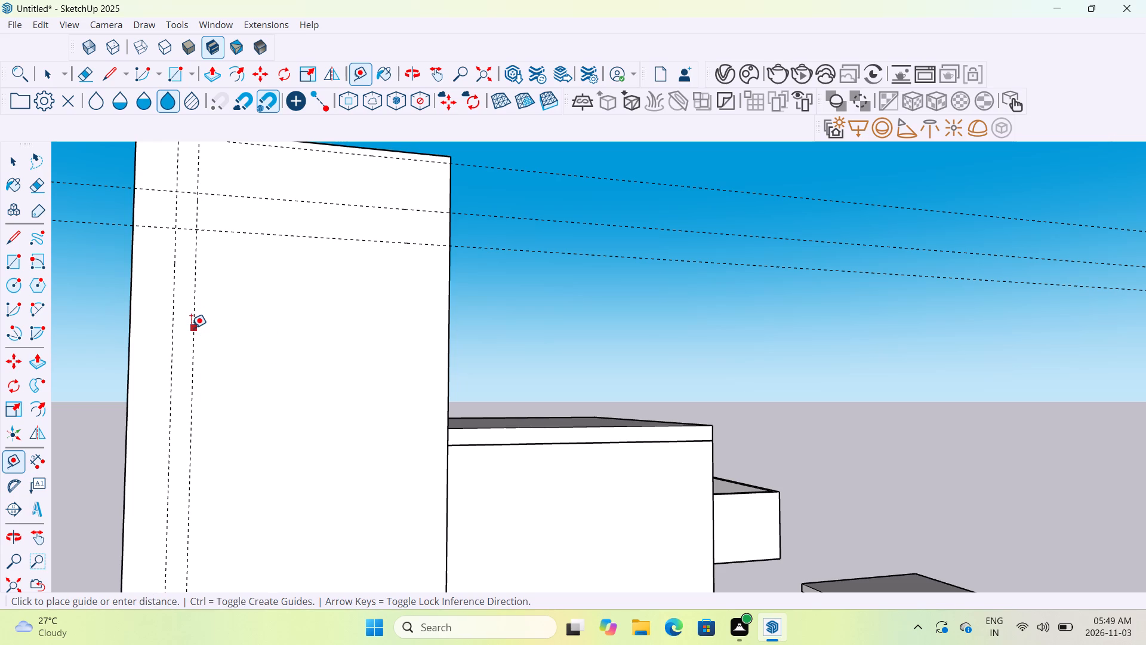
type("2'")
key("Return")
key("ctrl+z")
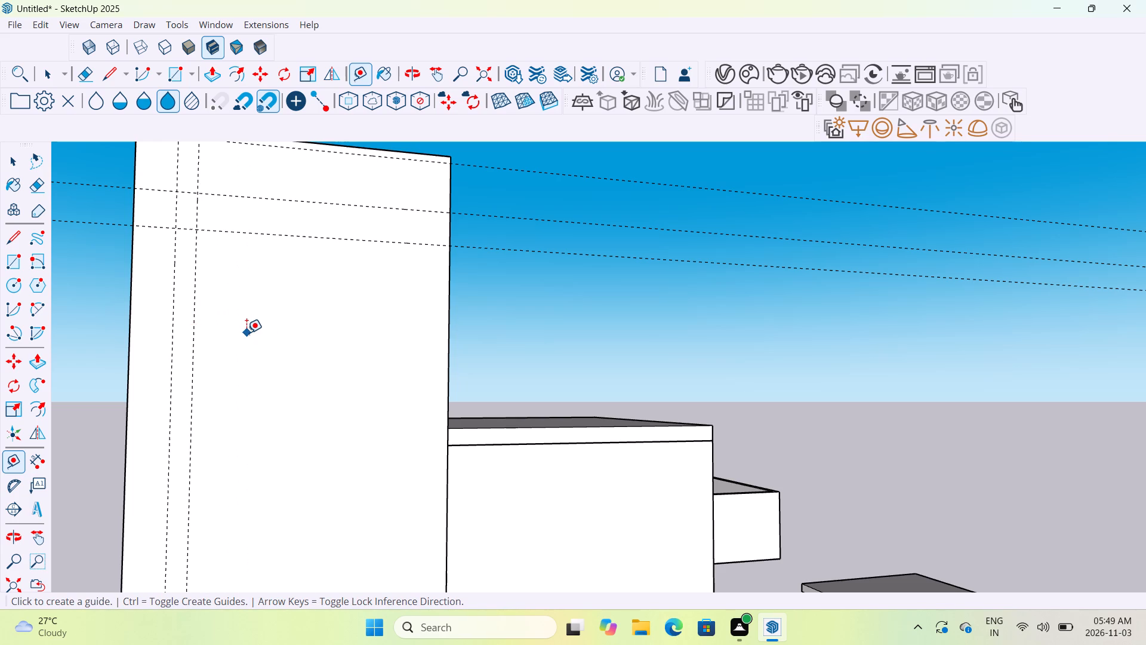
Place a vertical guide 2.5' to the right of the second vertical guide on the tall block's front face.
left_click(193, 301)
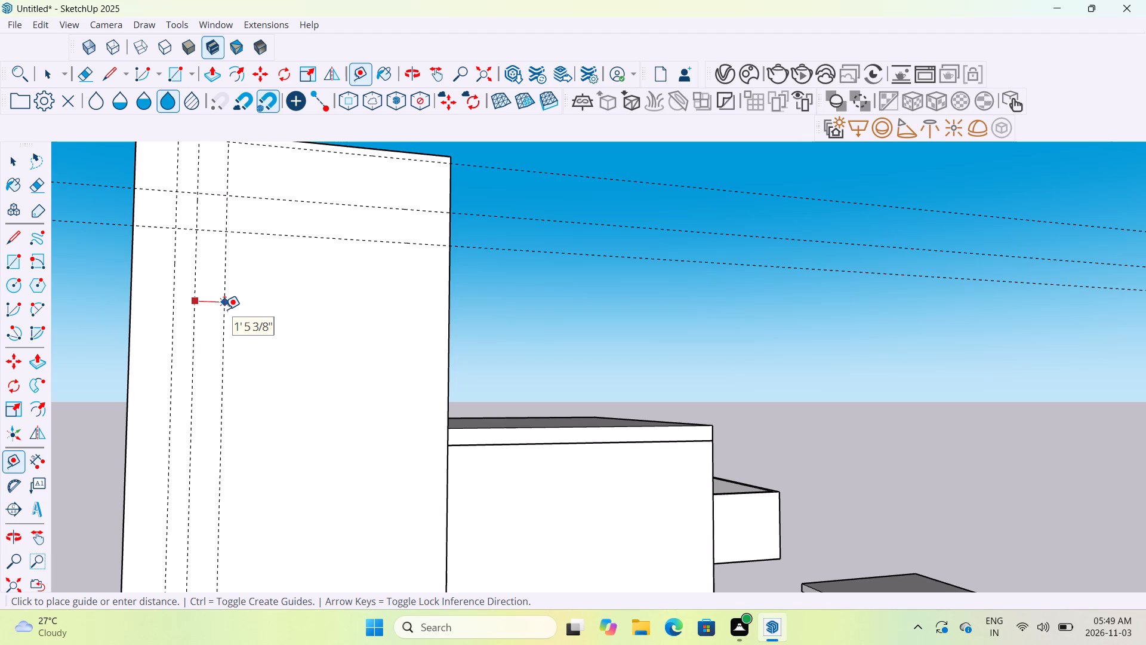
key("2")
type(".5'")
key("Return")
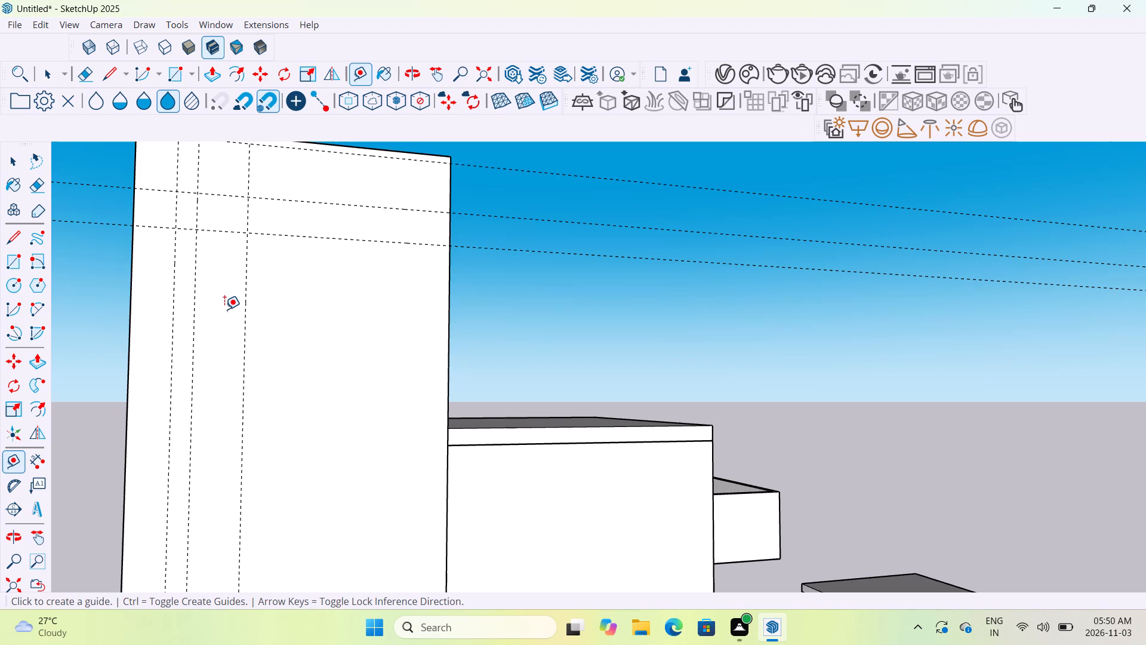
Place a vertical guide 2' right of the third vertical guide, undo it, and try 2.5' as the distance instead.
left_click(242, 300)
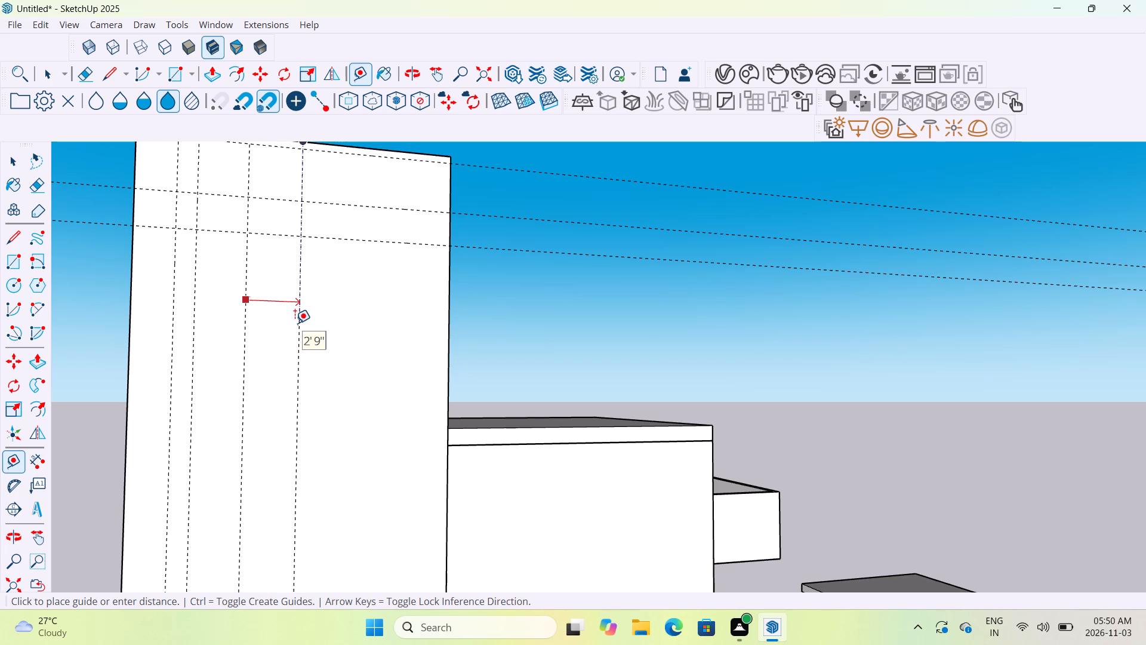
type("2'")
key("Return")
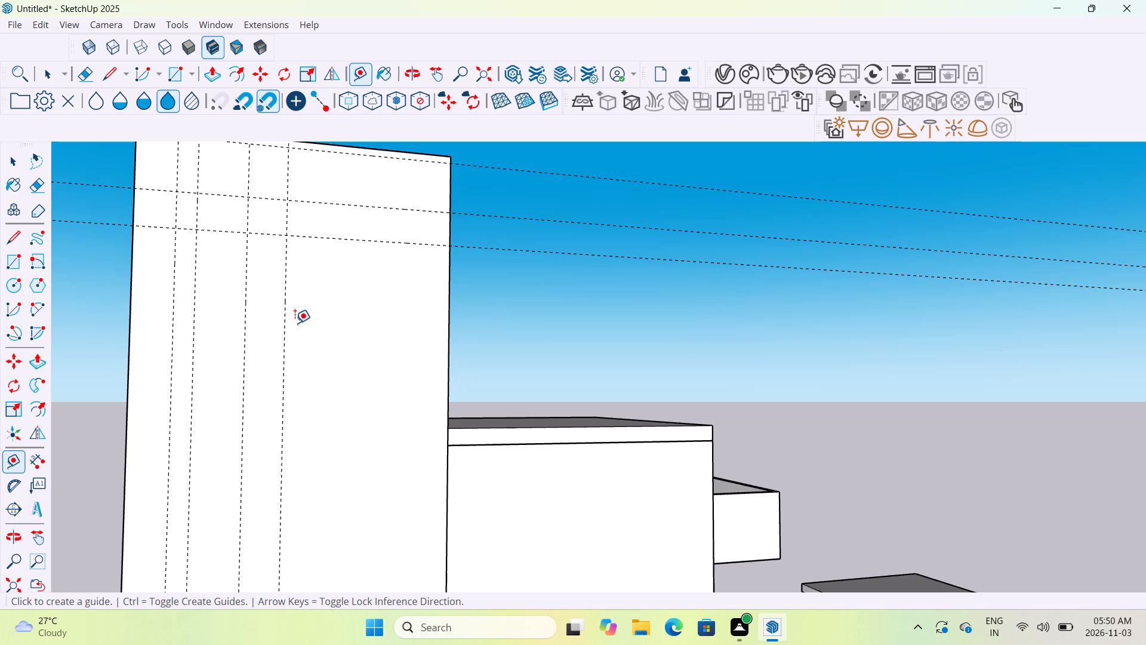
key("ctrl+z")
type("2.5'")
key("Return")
Add two more vertical guides to the right of the third one on the front face, each at 2.5' spacing.
left_click(242, 317)
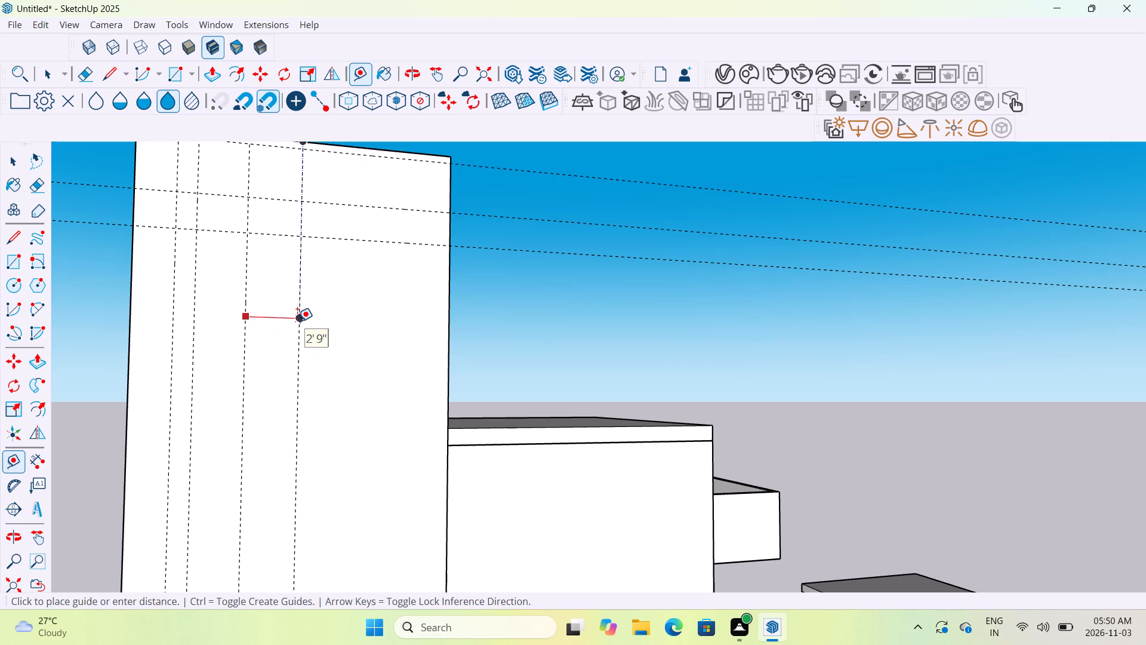
key("2")
type(".5'")
key("Return")
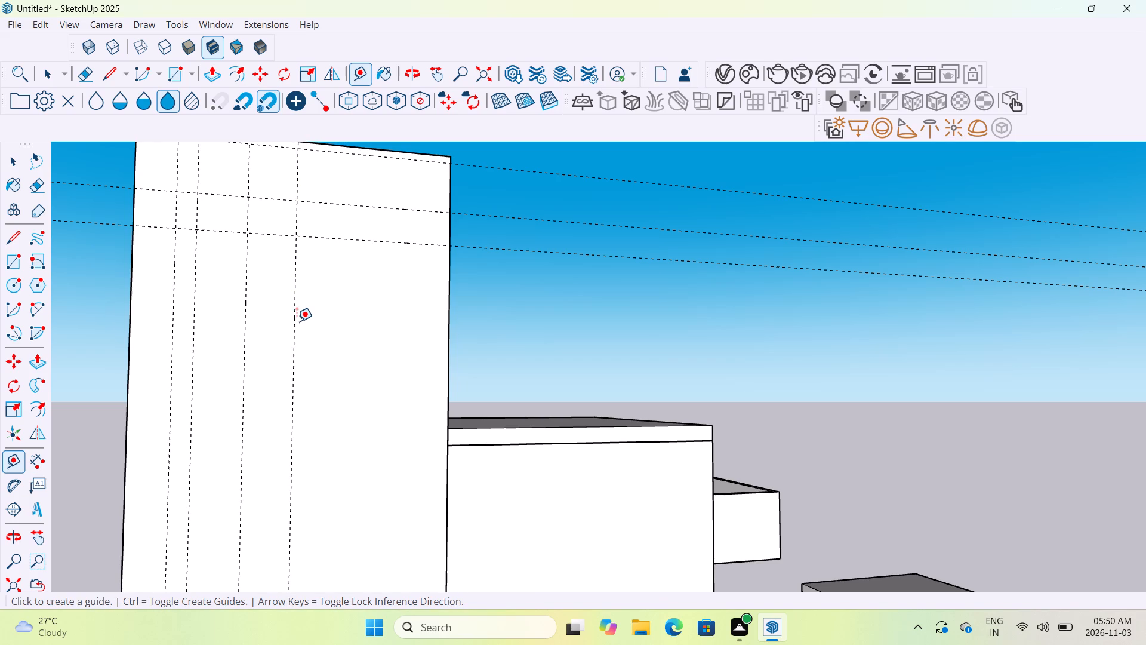
left_click(291, 336)
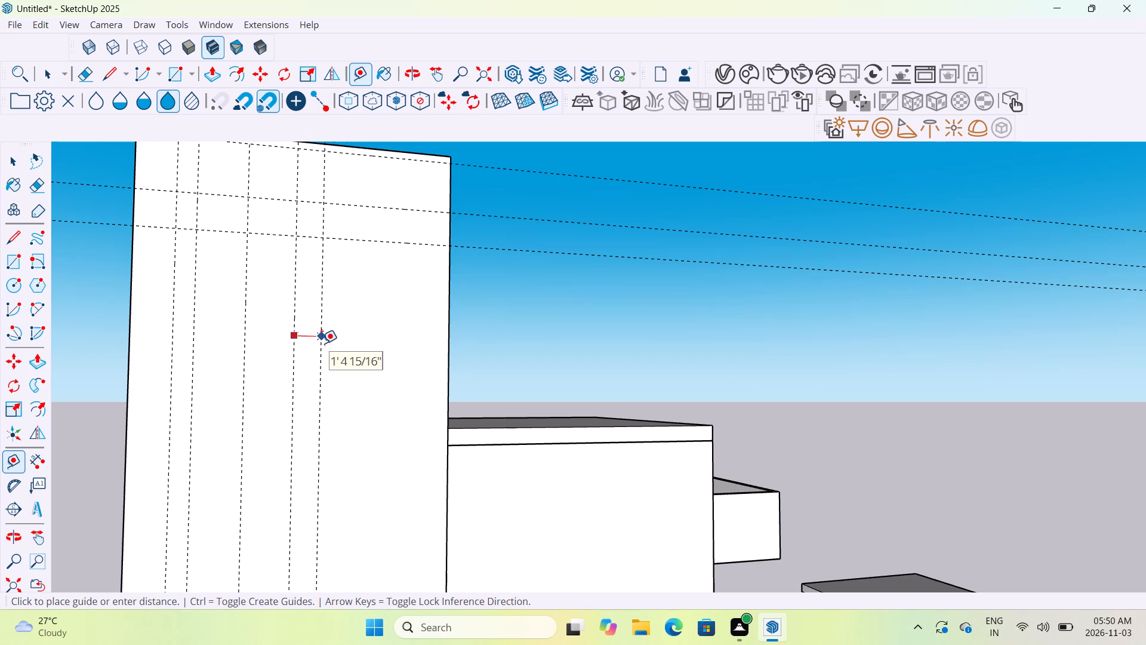
type("2.5'")
key("Return")
Draw a line along the topmost horizontal guide across the tall block's front face, from its left edge to its right edge.
scroll(322, 343, "down", 5)
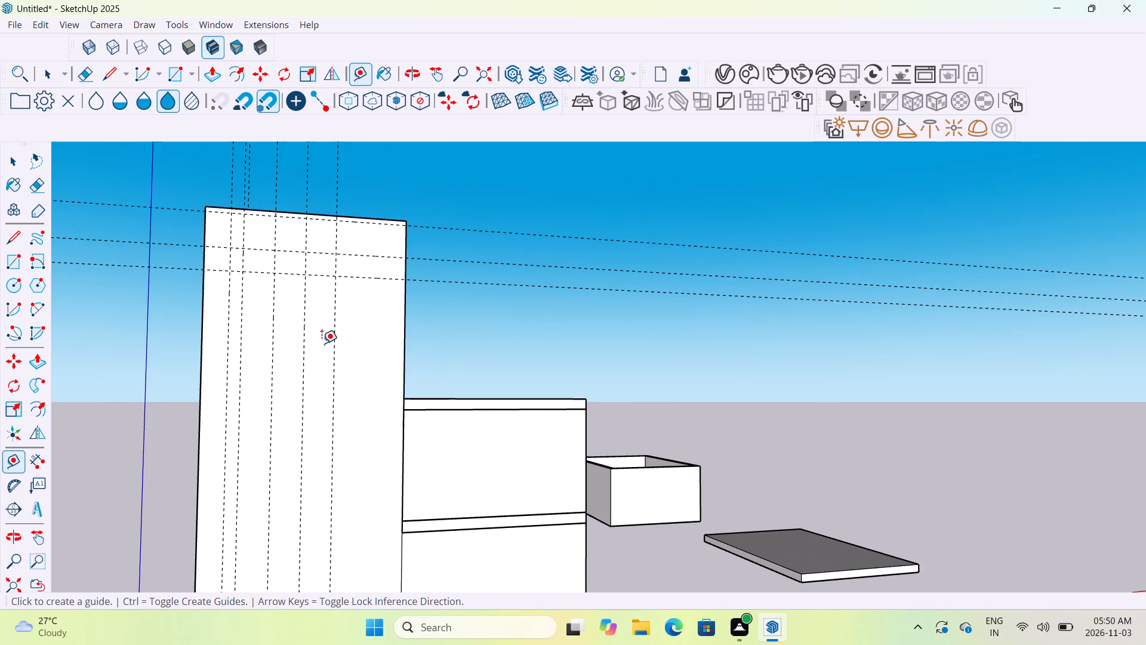
scroll(326, 346, "down", 3)
scroll(326, 346, "up", 1)
scroll(326, 346, "down", 2)
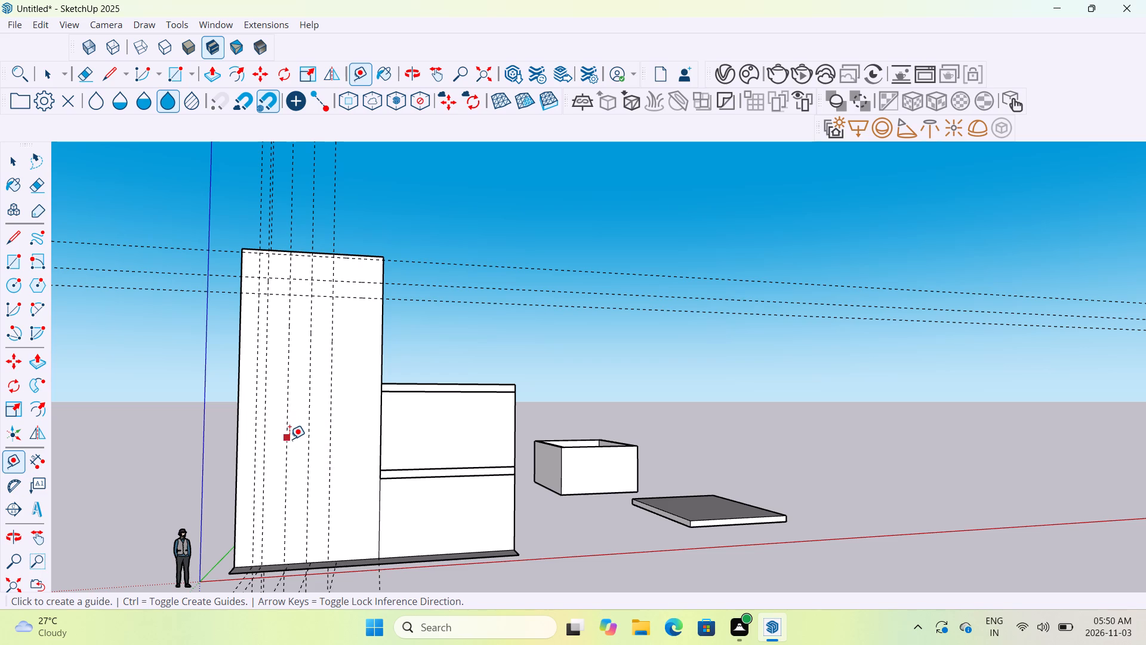
scroll(258, 345, "up", 4)
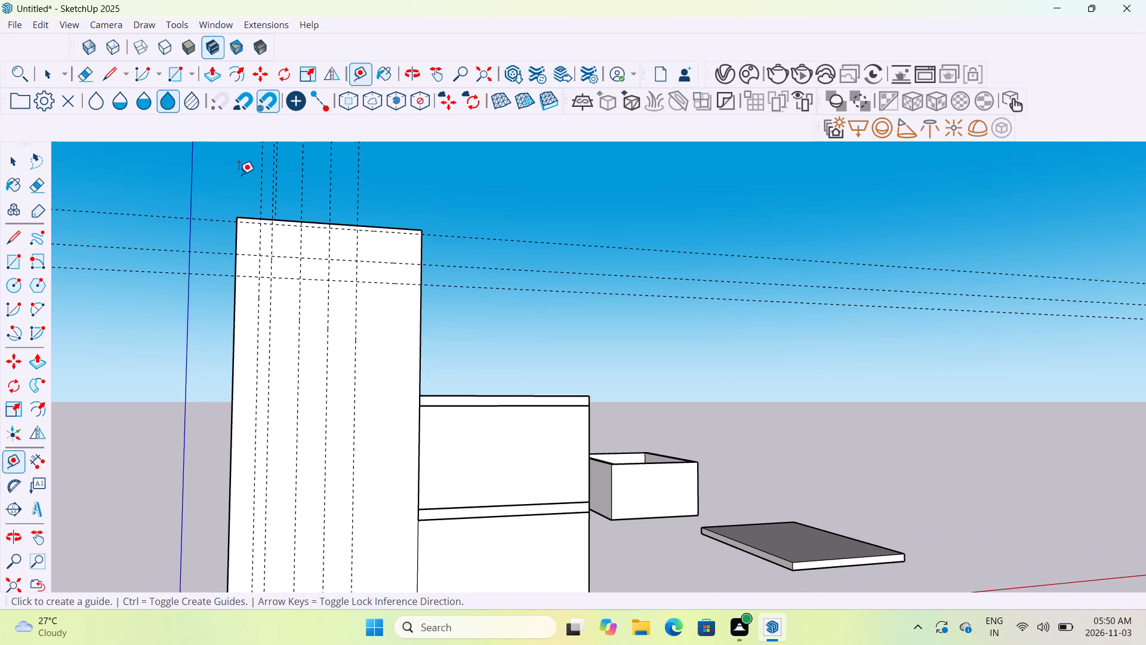
left_click(113, 72)
scroll(270, 216, "up", 4)
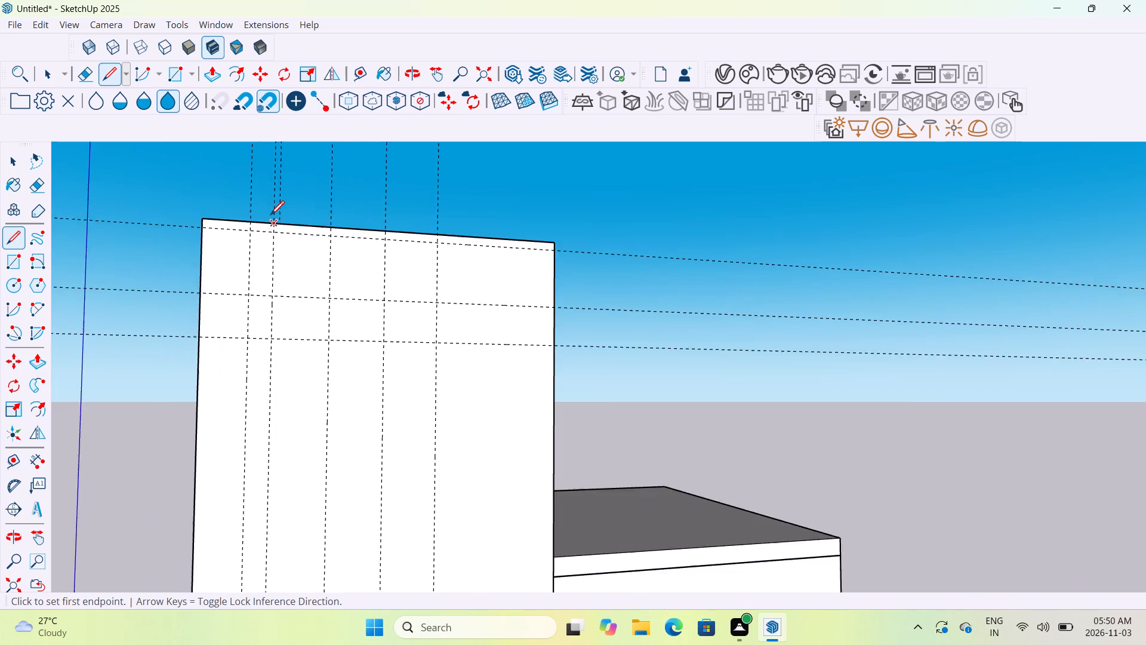
scroll(270, 216, "up", 3)
scroll(270, 216, "down", 1)
scroll(270, 216, "up", 3)
left_click(150, 237)
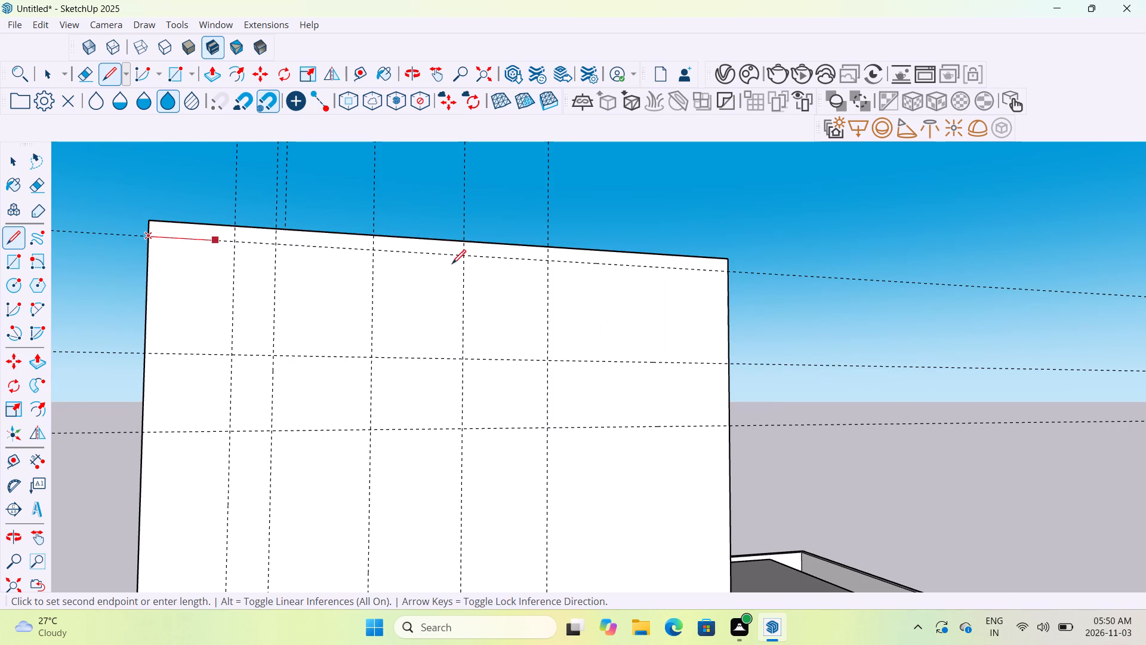
left_click(725, 272)
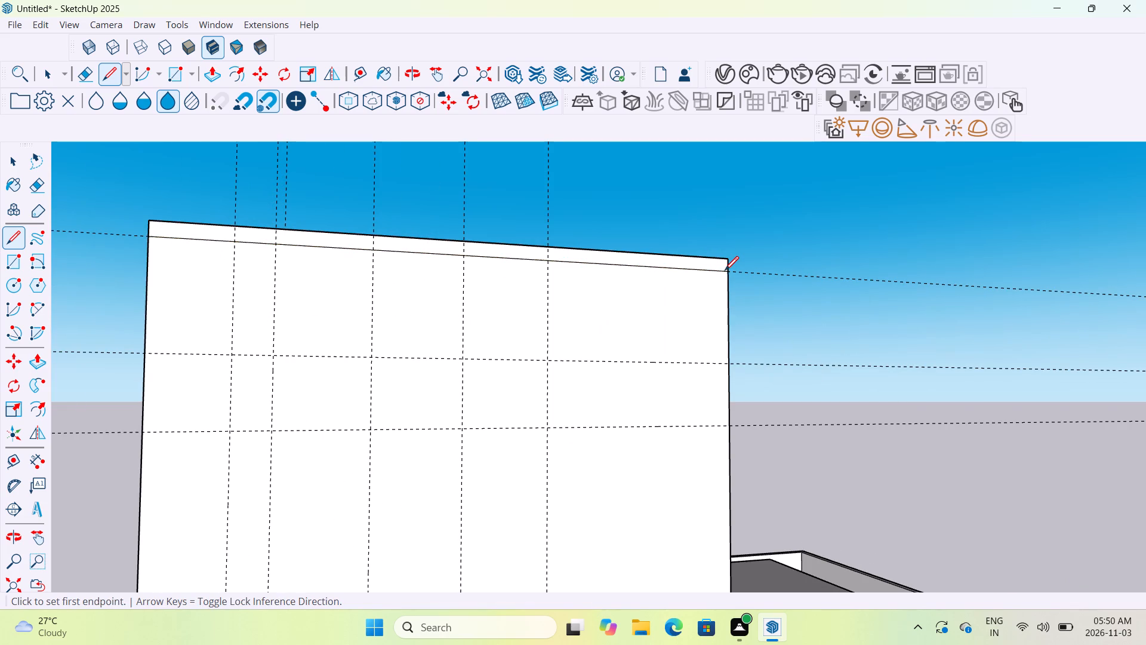
scroll(725, 272, "down", 6)
middle_click_drag(797, 282, 537, 343)
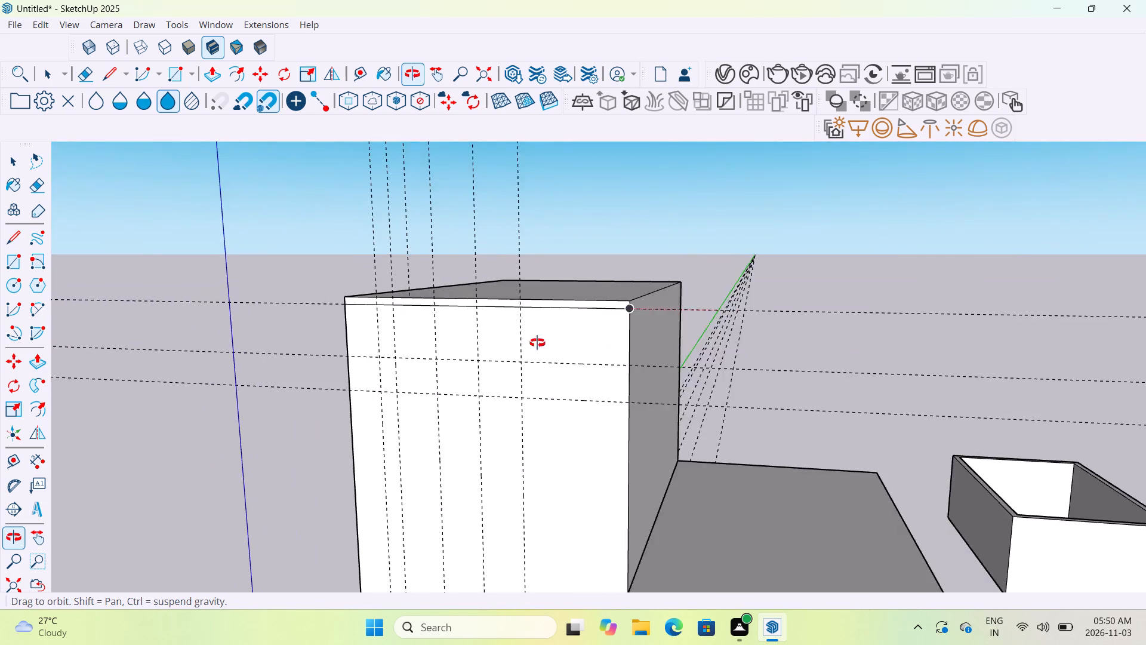
Continue the line at the topmost horizontal guide's height around the tall block's other three faces, back to the front face.
middle_click_drag(537, 343, 423, 347)
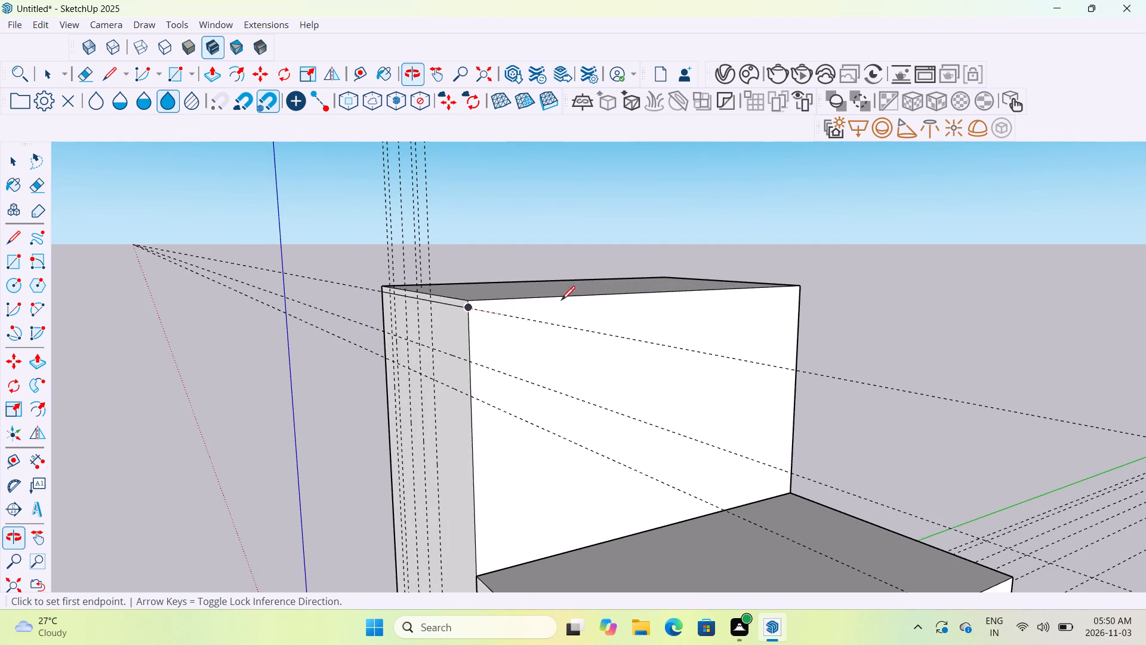
left_click(467, 309)
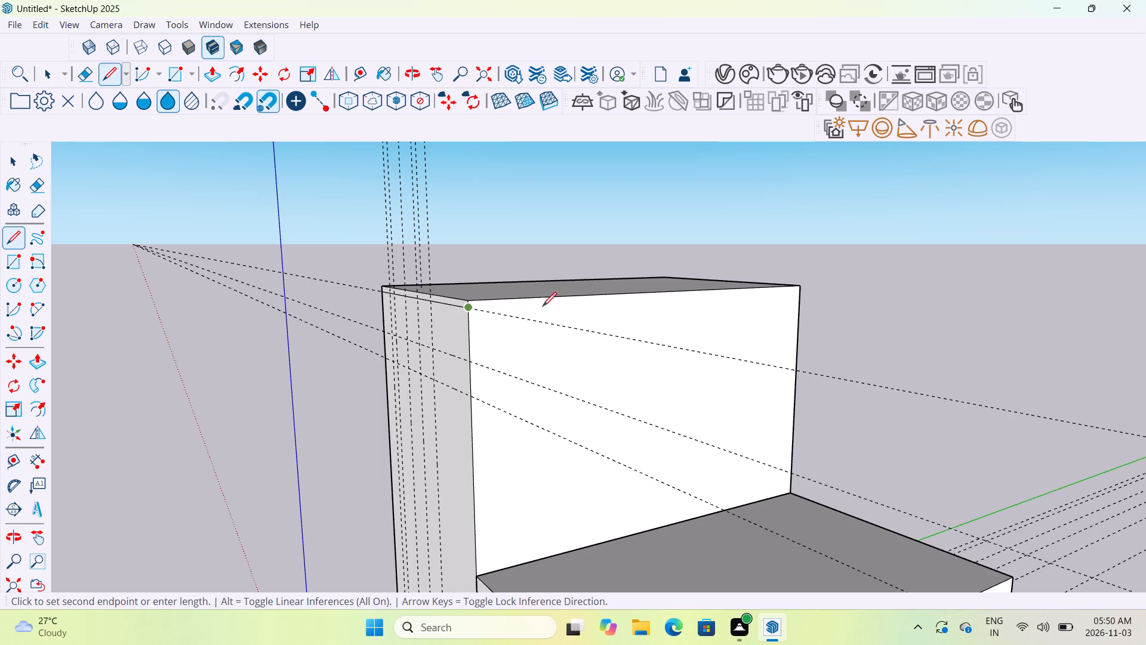
left_click(803, 296)
middle_click_drag(846, 292, 692, 337)
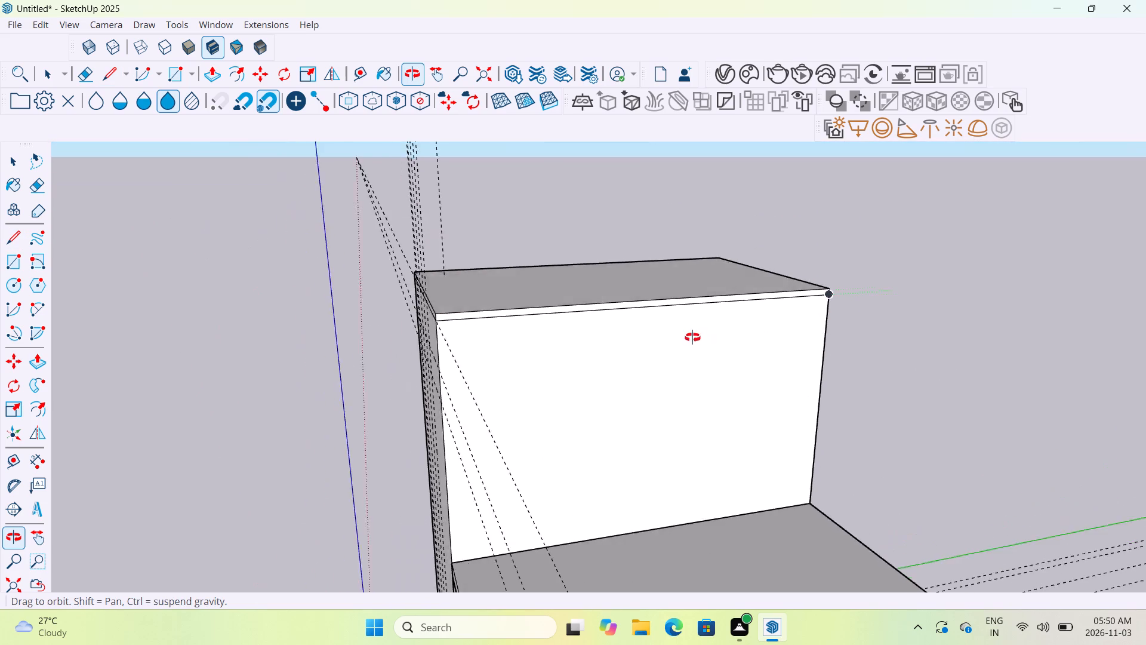
middle_click_drag(692, 337, 438, 314)
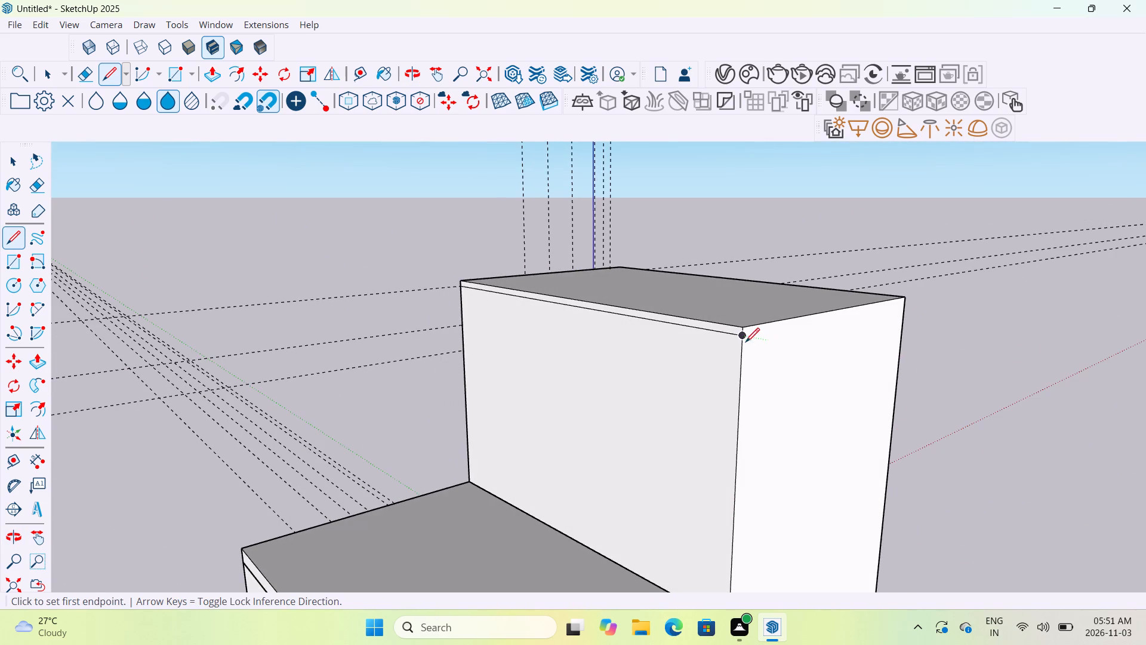
left_click(907, 308)
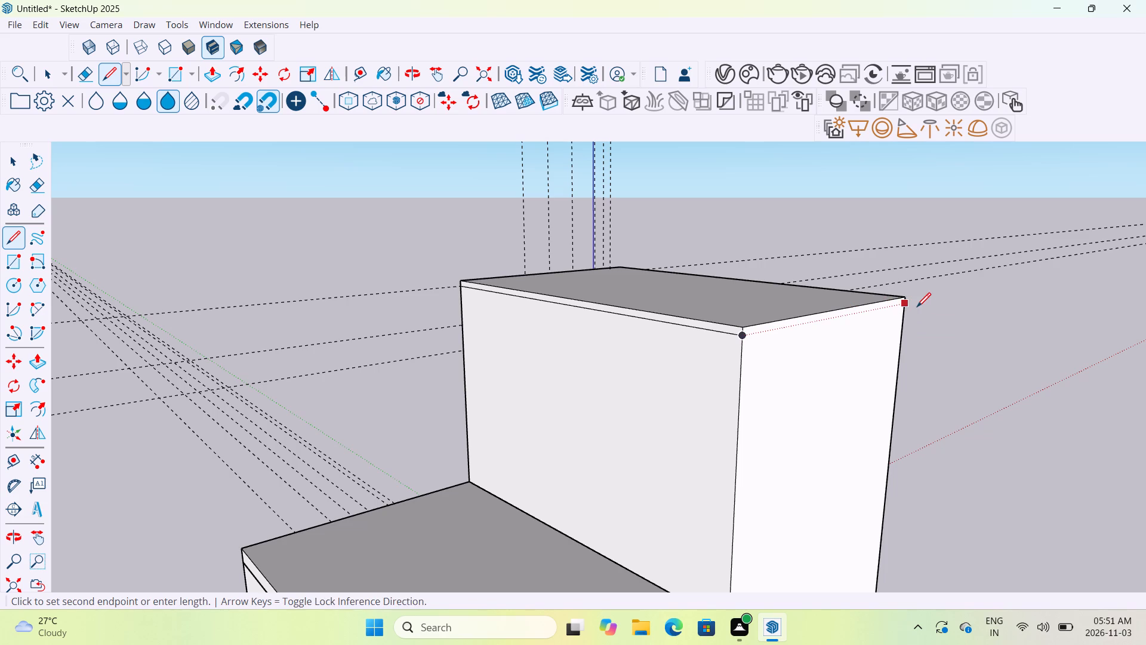
left_click(748, 339)
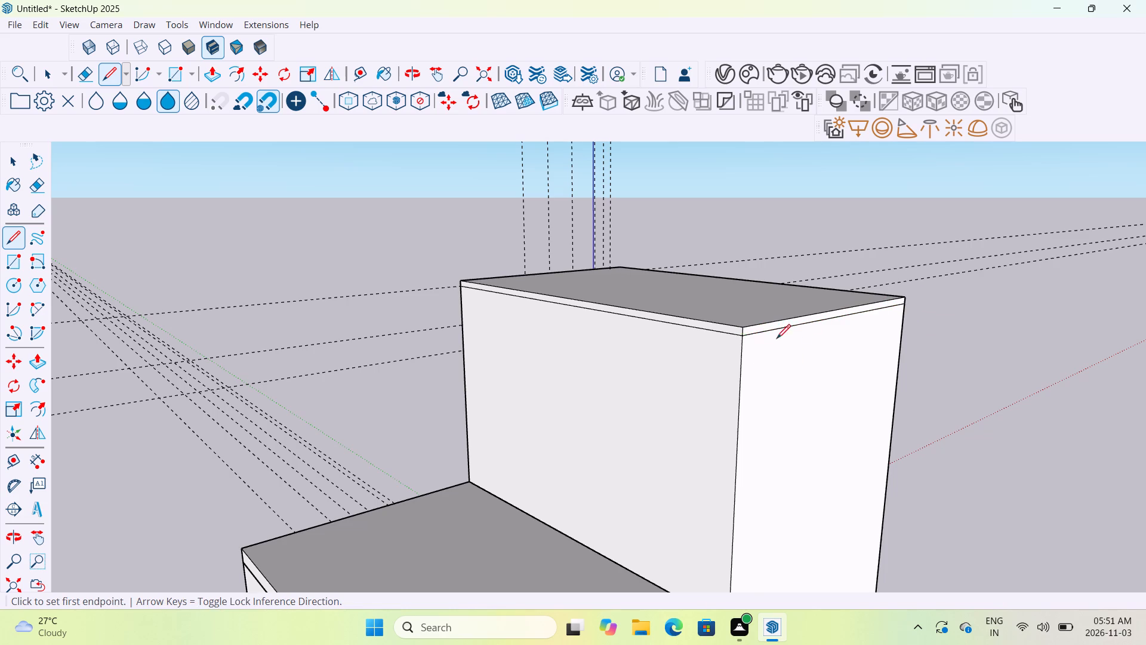
middle_click_drag(956, 340, 420, 336)
left_click(354, 318)
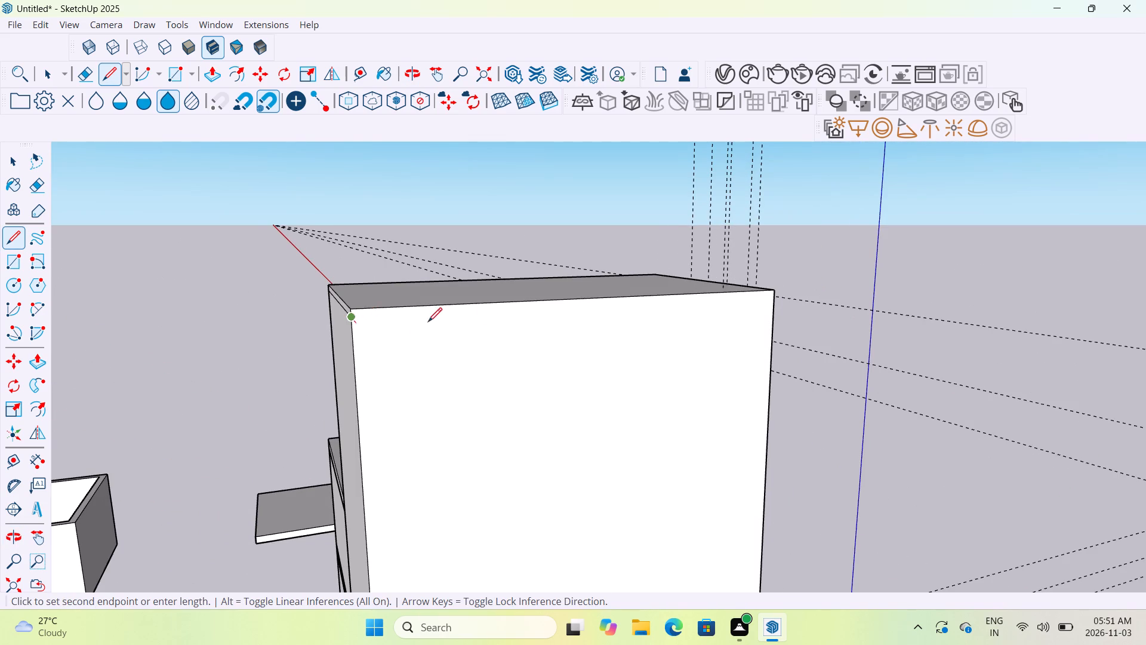
left_click(772, 300)
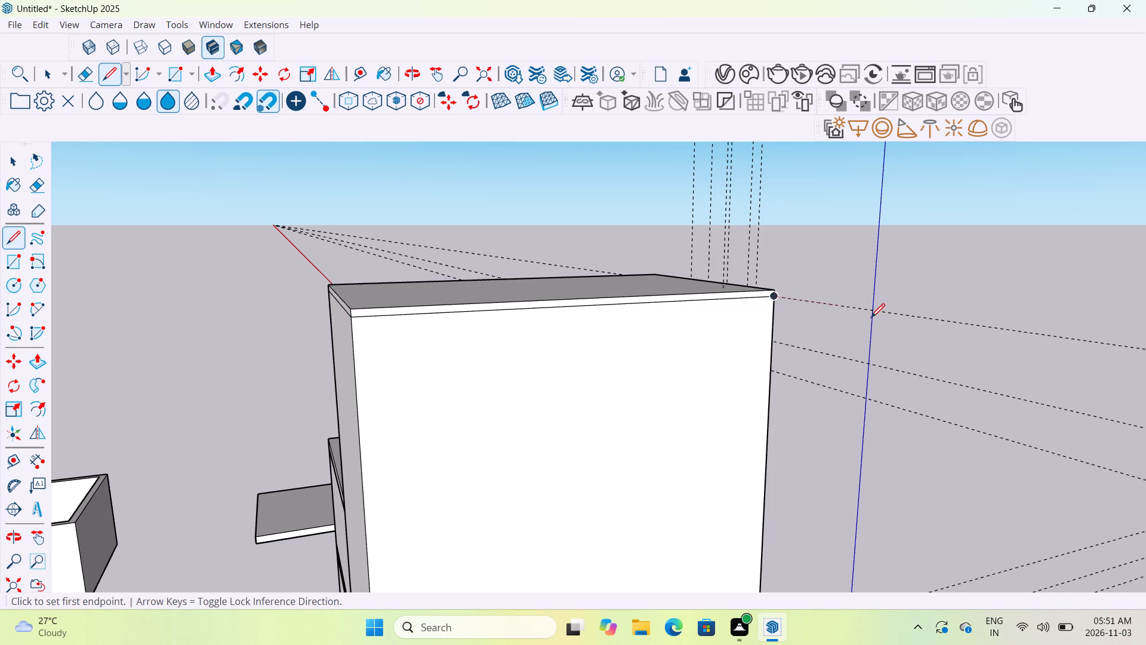
Draw a line up the leftmost vertical guide from the front face's base to the middle horizontal guide, continuing across to the right edge.
middle_click_drag(871, 319, 335, 303)
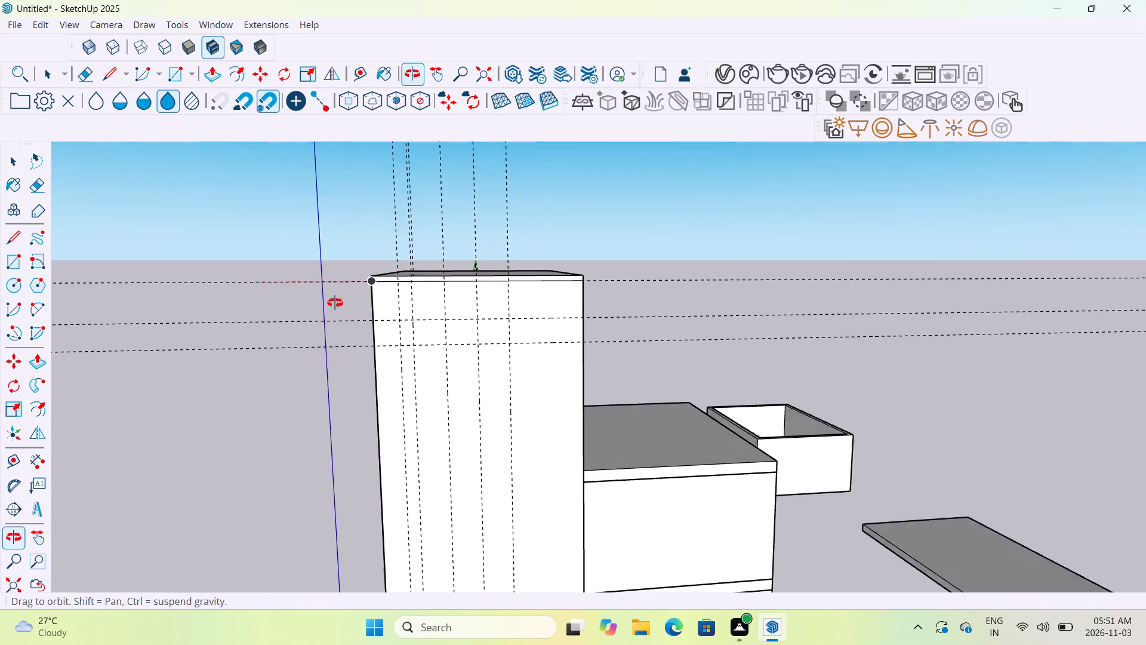
middle_click_drag(335, 303, 309, 286)
scroll(512, 339, "down", 8)
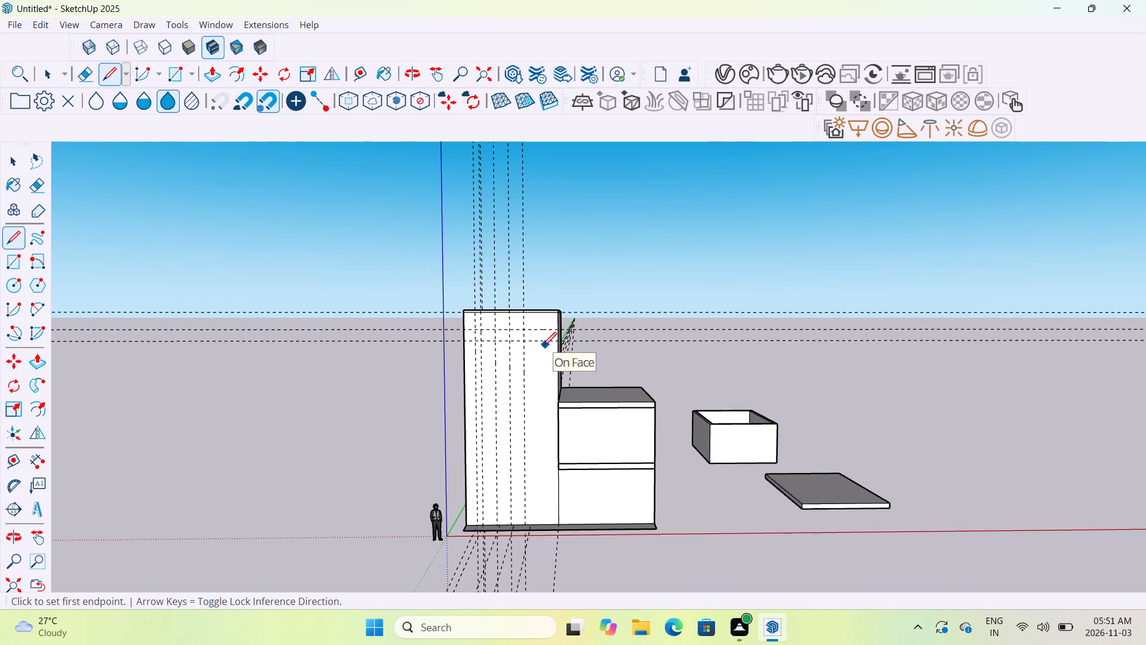
scroll(513, 380, "up", 11)
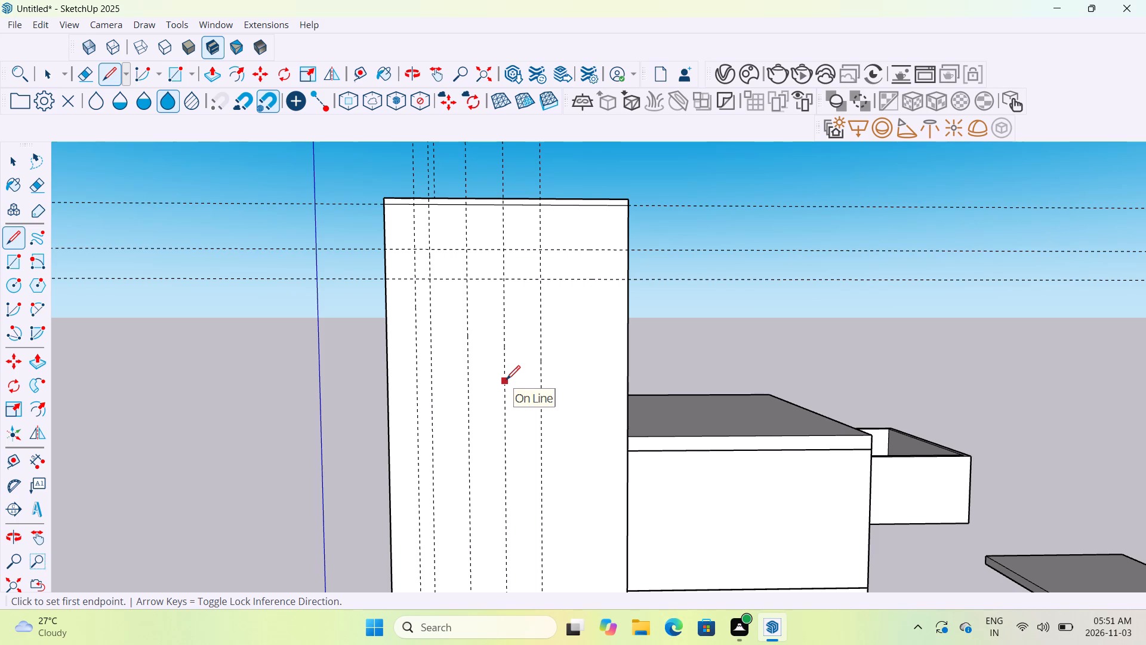
scroll(506, 381, "down", 3)
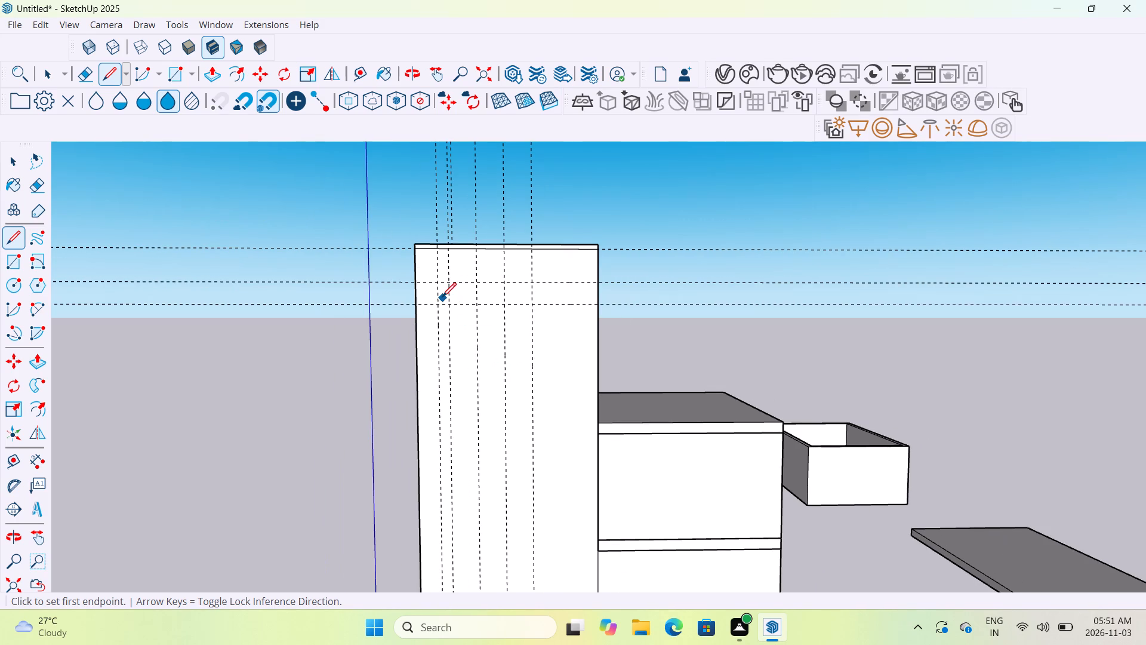
scroll(442, 298, "down", 1)
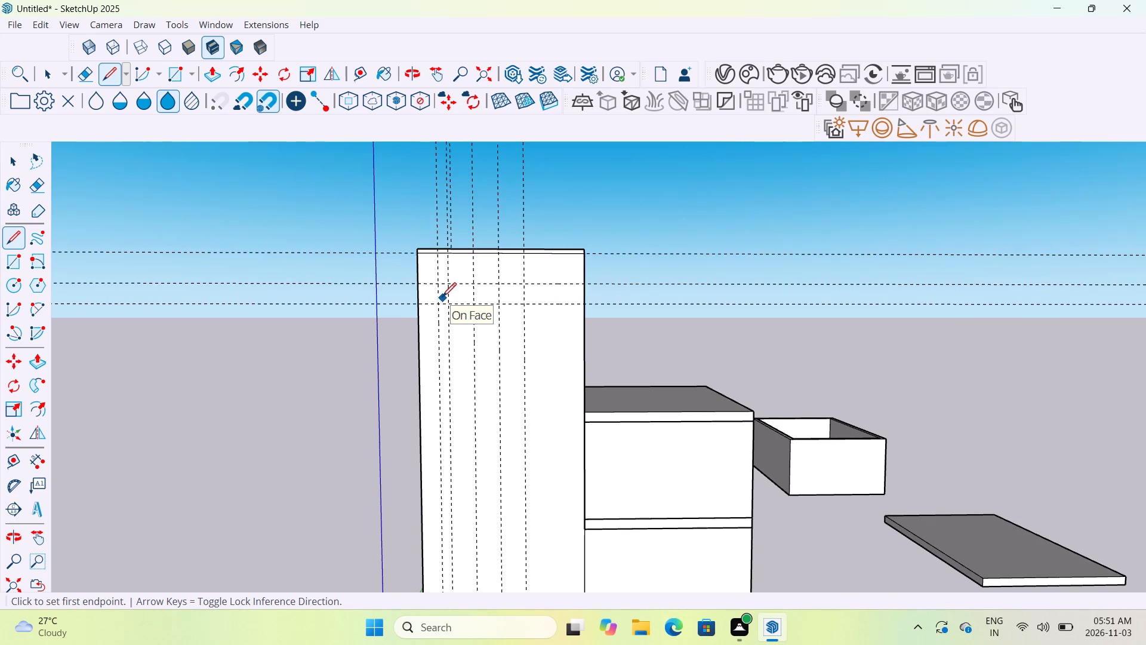
scroll(442, 298, "up", 3)
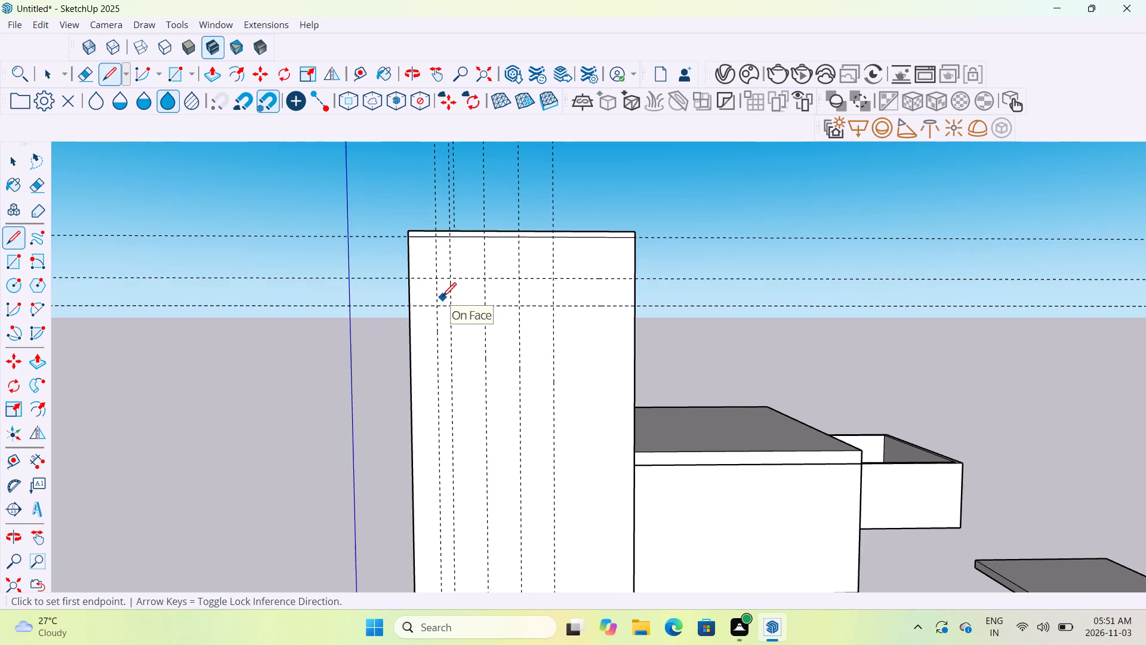
scroll(442, 298, "up", 1)
scroll(442, 298, "down", 7)
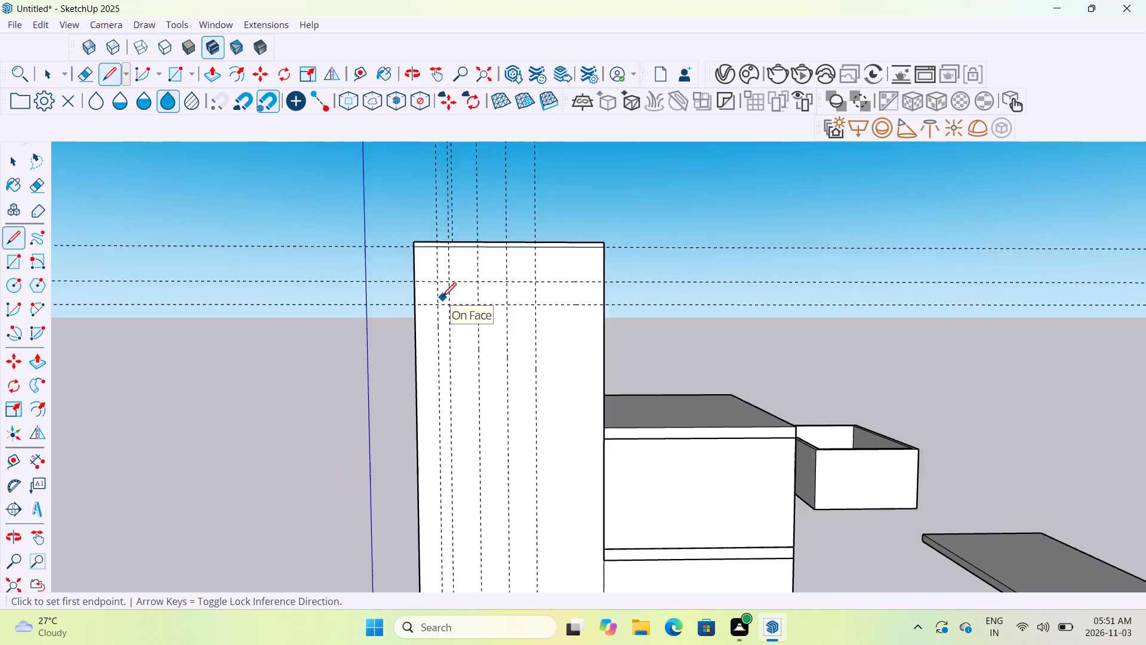
scroll(442, 298, "down", 3)
scroll(445, 486, "up", 7)
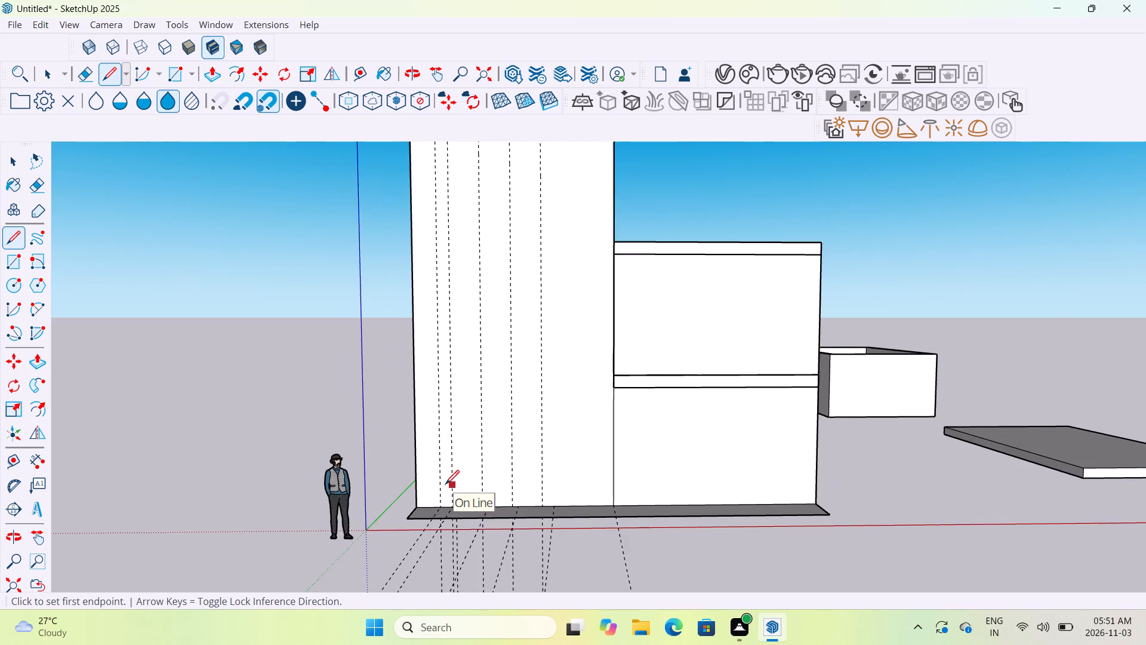
scroll(445, 486, "up", 5)
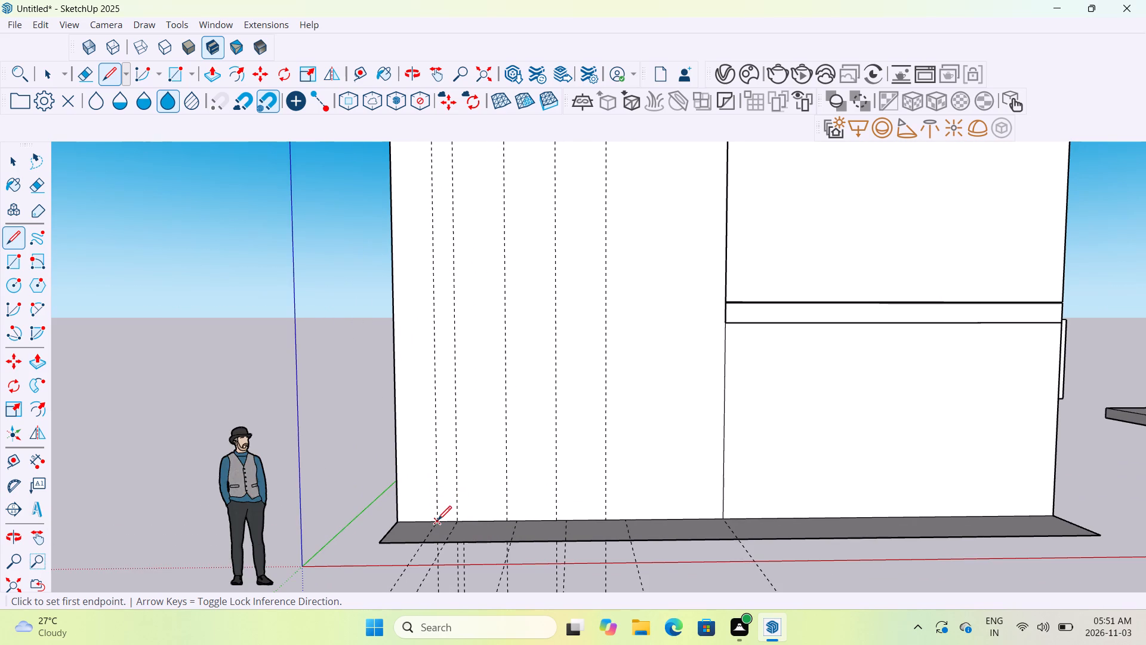
left_click(438, 521)
scroll(442, 469, "down", 13)
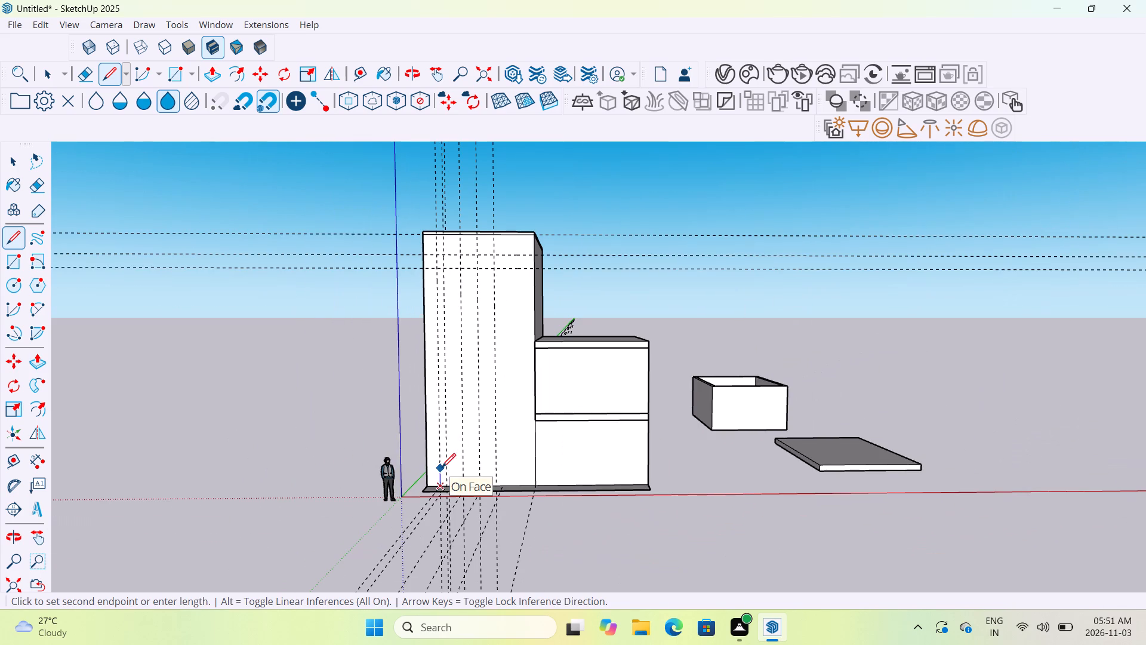
scroll(438, 239, "up", 5)
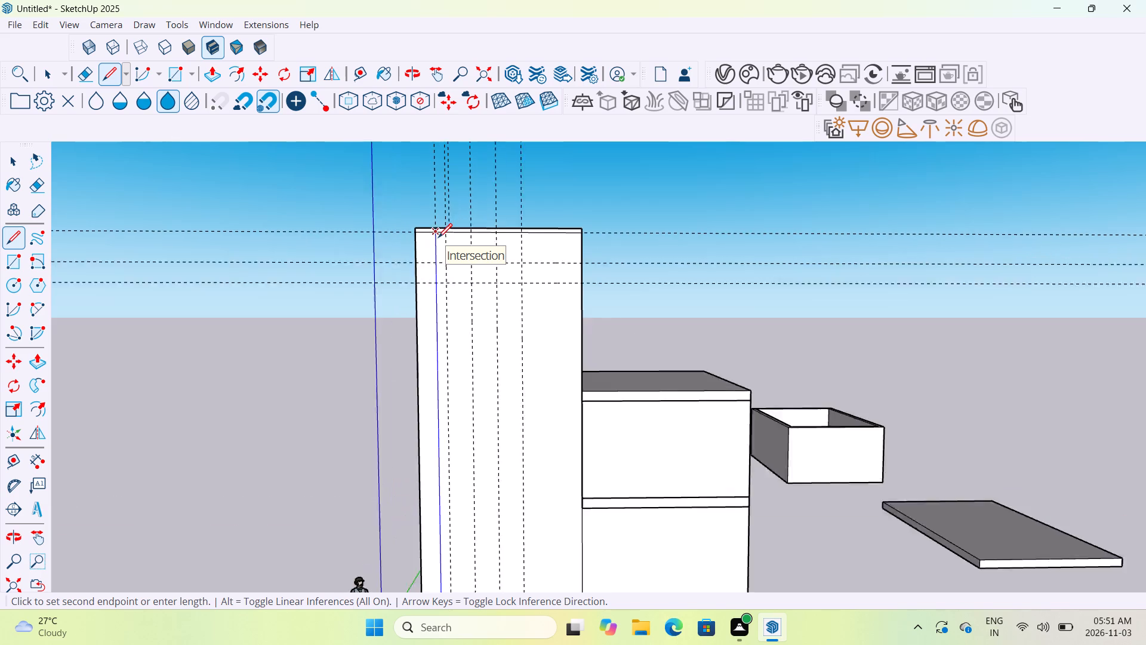
scroll(438, 239, "up", 6)
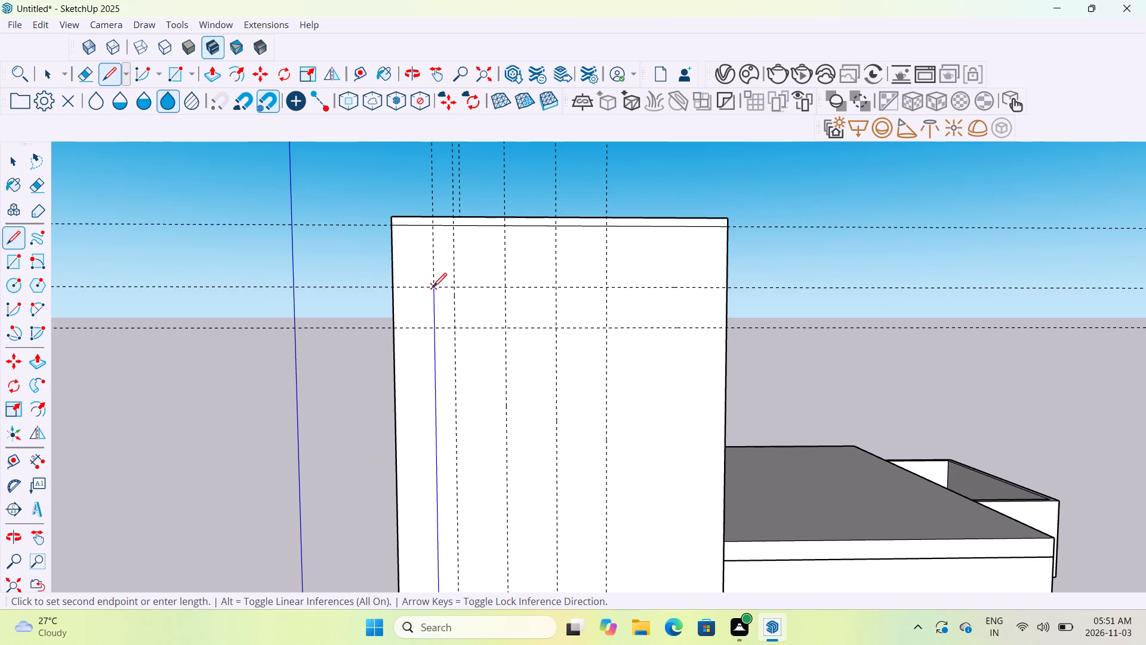
left_click(433, 288)
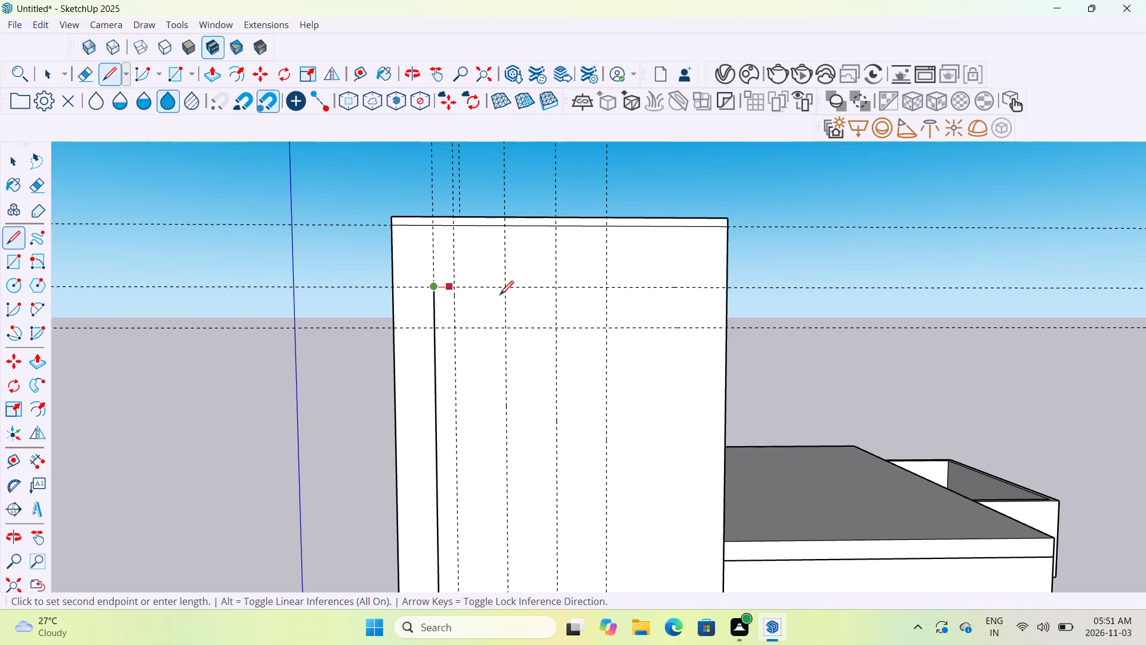
left_click(726, 291)
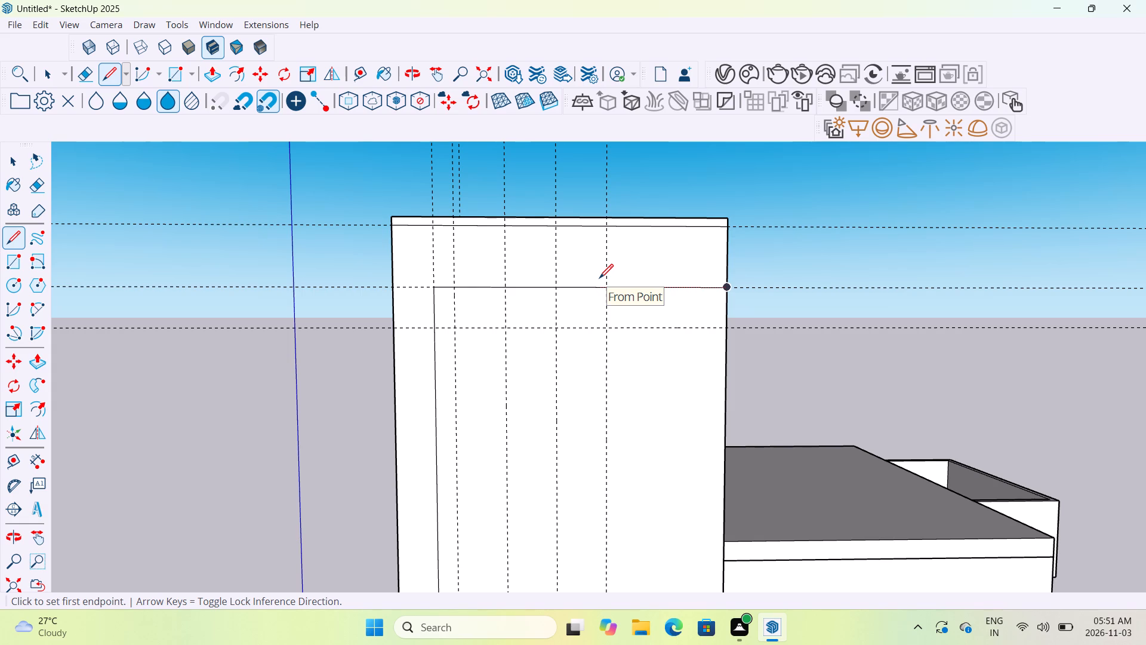
Draw a line up the second vertical guide from the base to the lowest horizontal guide, continuing across to the front face's right edge.
scroll(599, 279, "down", 10)
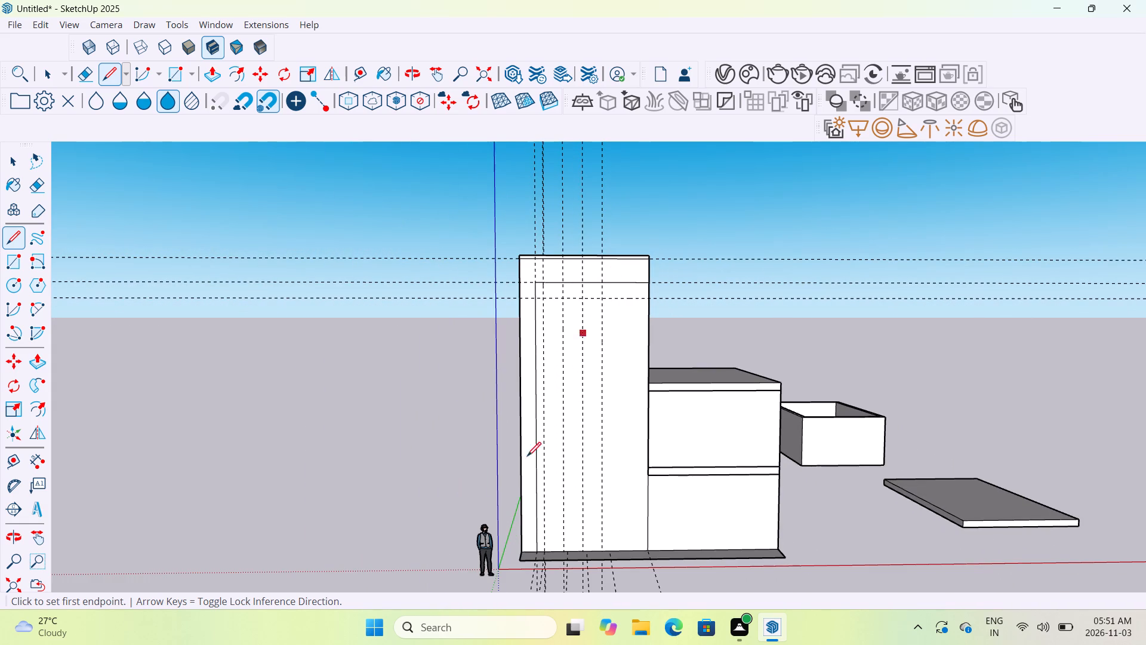
scroll(544, 552, "up", 9)
scroll(544, 552, "down", 1)
scroll(544, 552, "up", 2)
left_click(546, 554)
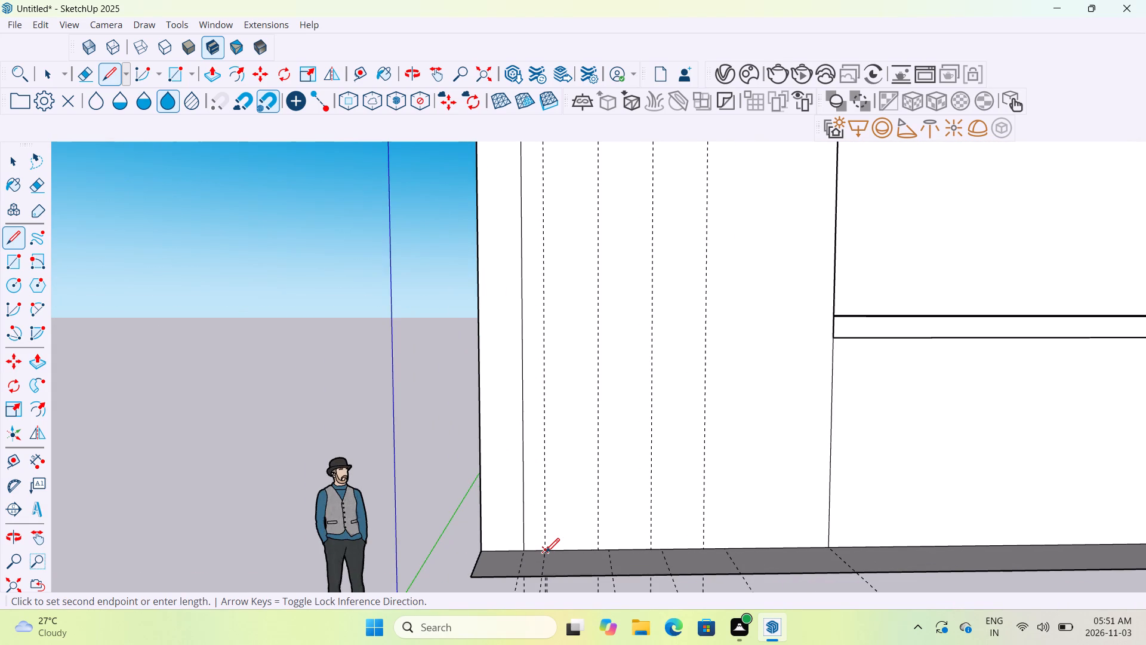
scroll(539, 361, "down", 6)
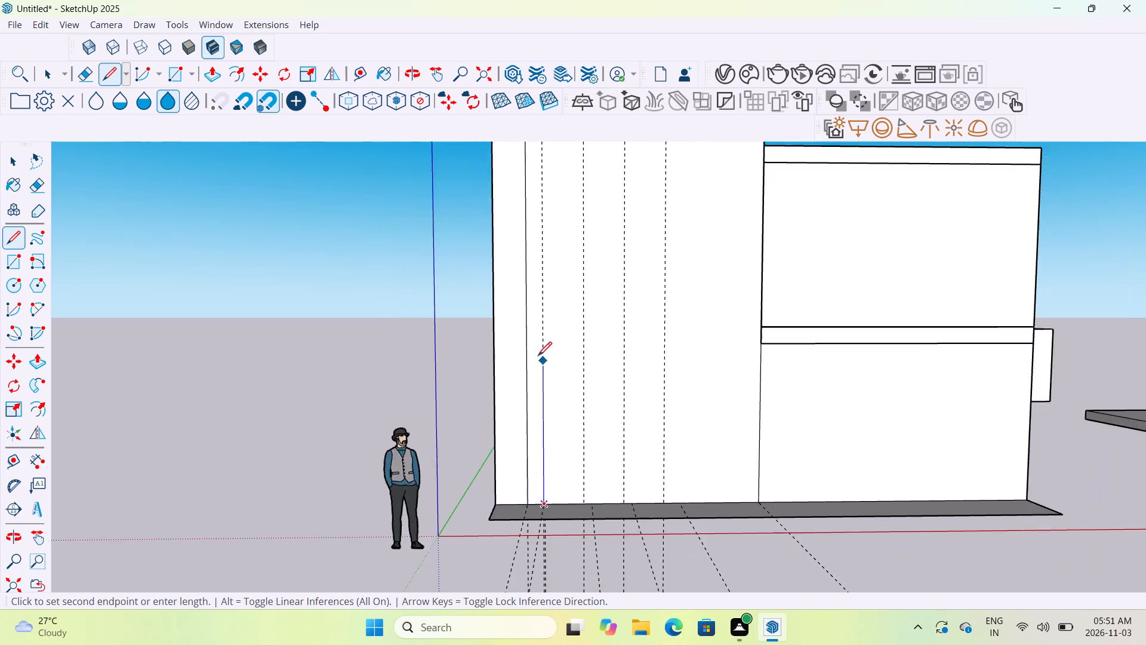
scroll(538, 357, "down", 5)
scroll(530, 351, "up", 1)
scroll(530, 351, "down", 9)
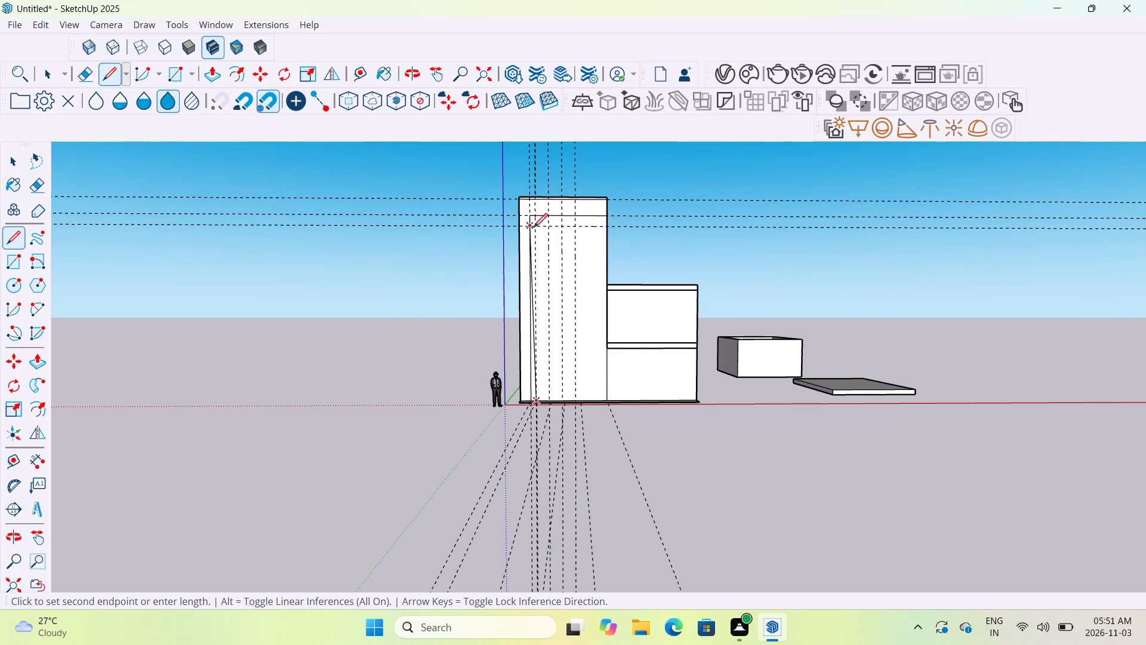
scroll(536, 231, "up", 11)
left_click(536, 220)
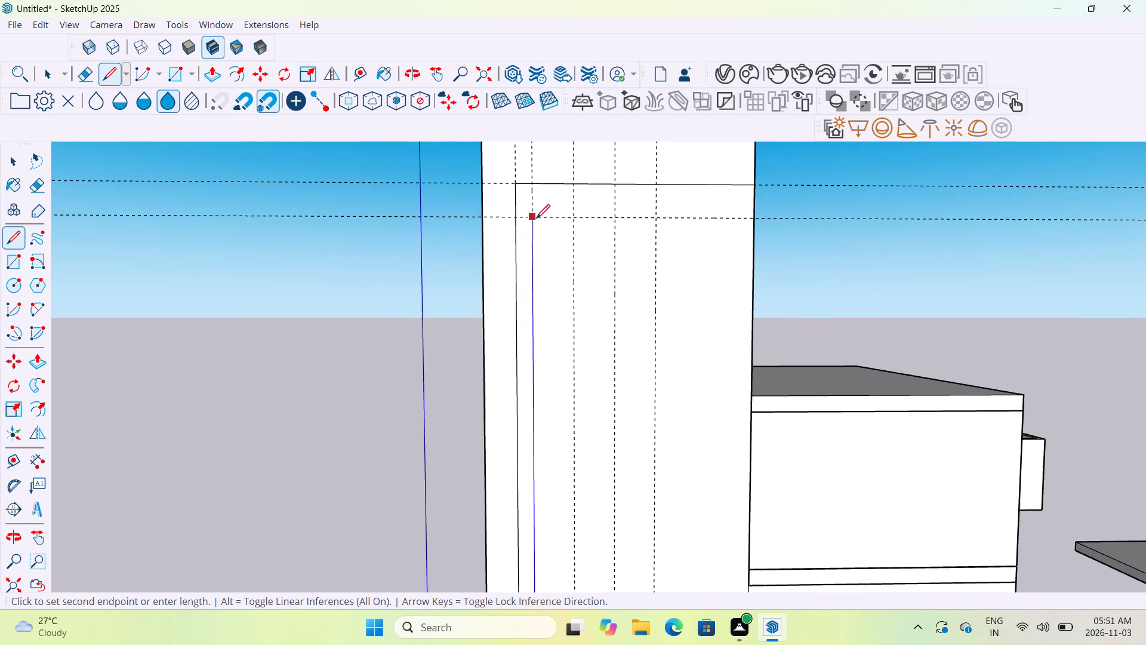
left_click(755, 224)
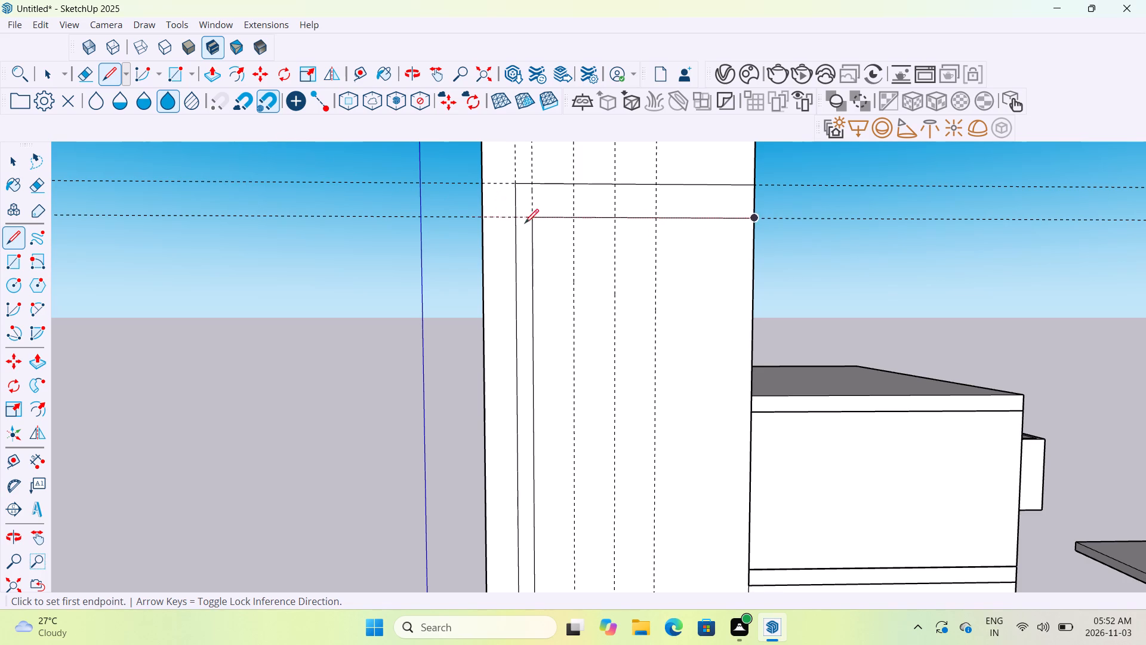
Draw a line down the rightmost vertical guide from the lowest horizontal guide to the base of the tall block's front face.
left_click(657, 222)
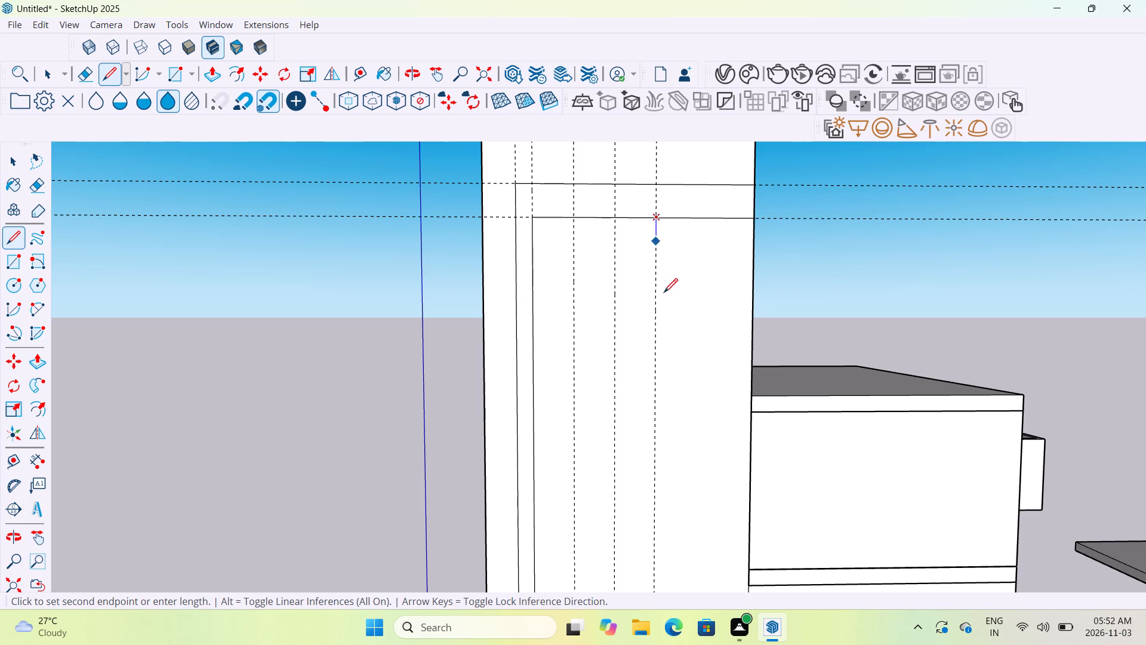
scroll(663, 348, "down", 12)
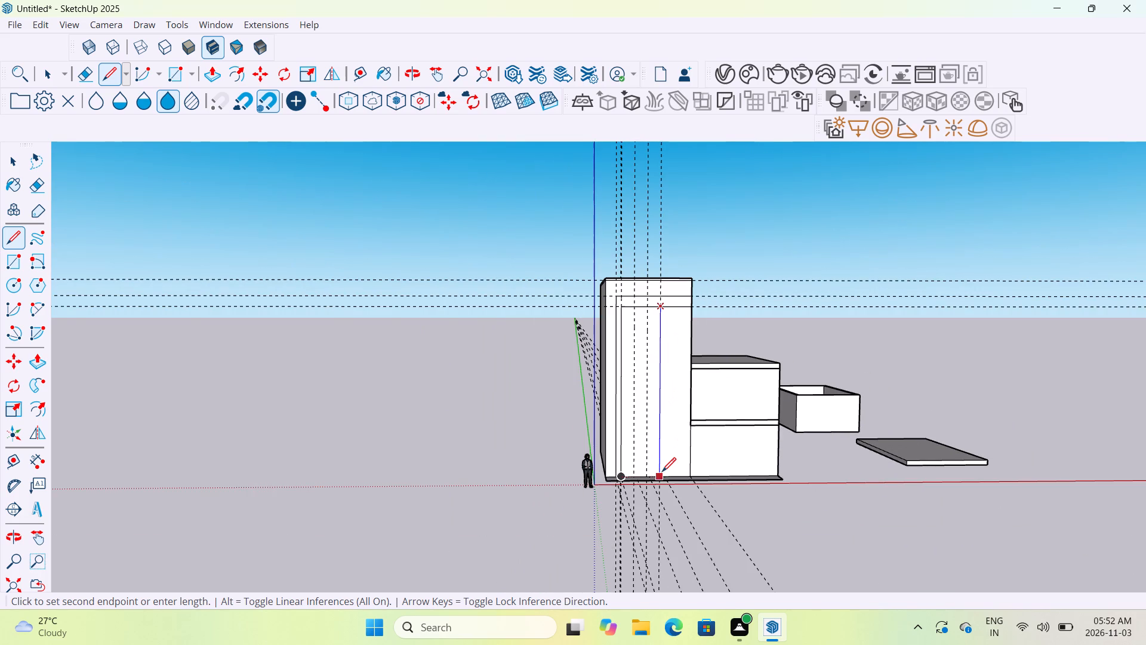
scroll(662, 473, "up", 10)
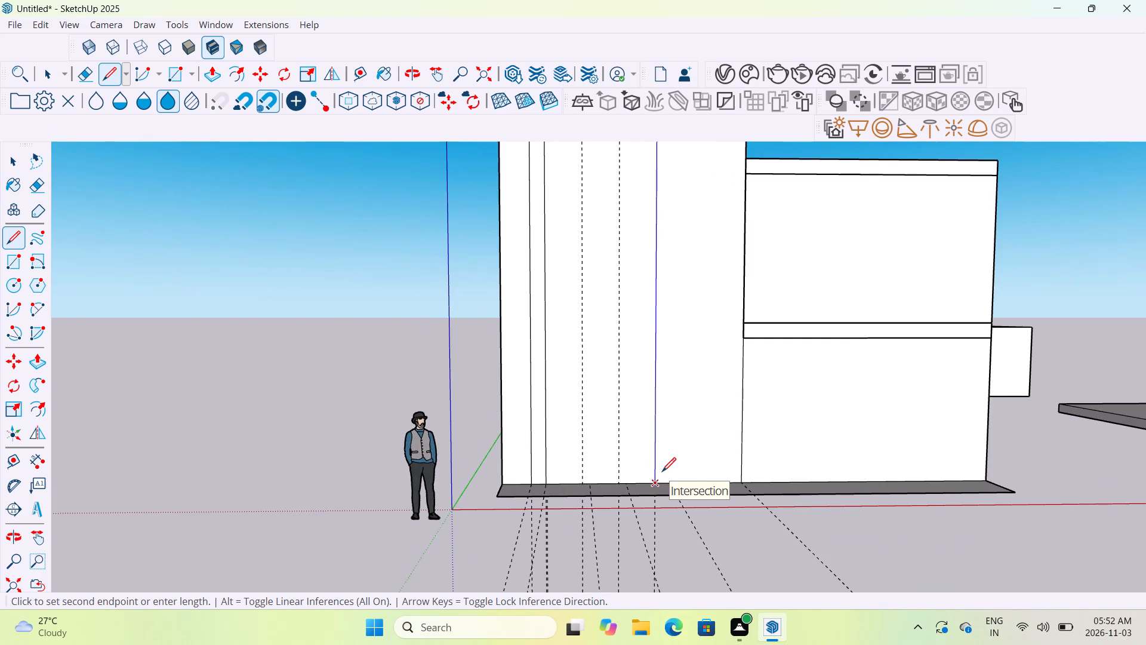
left_click(659, 480)
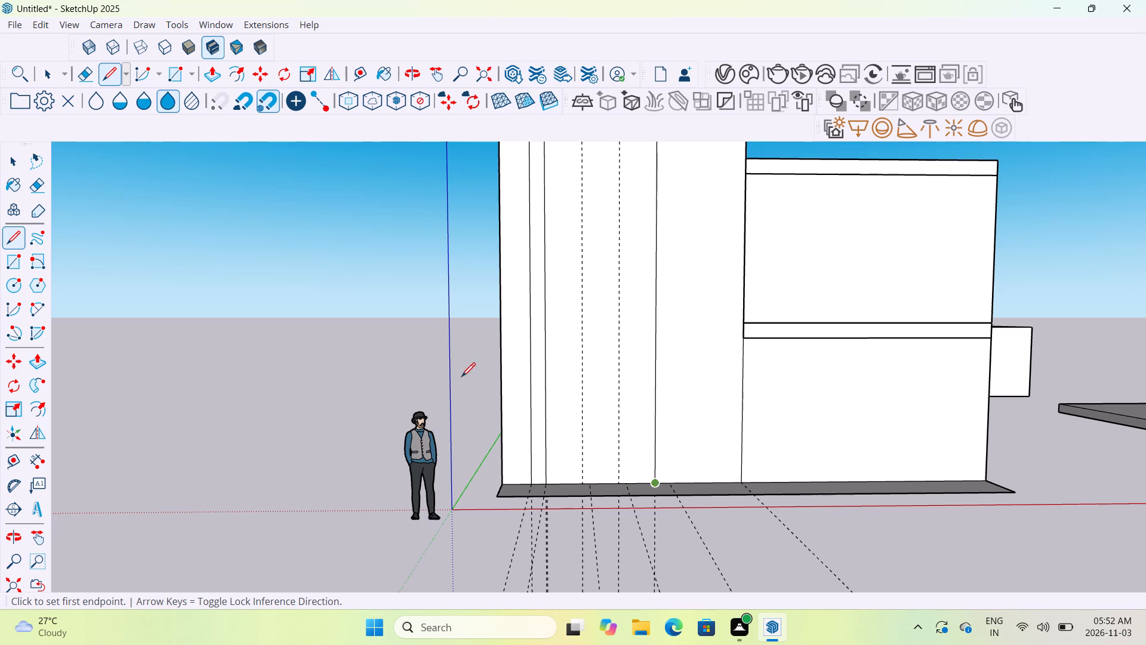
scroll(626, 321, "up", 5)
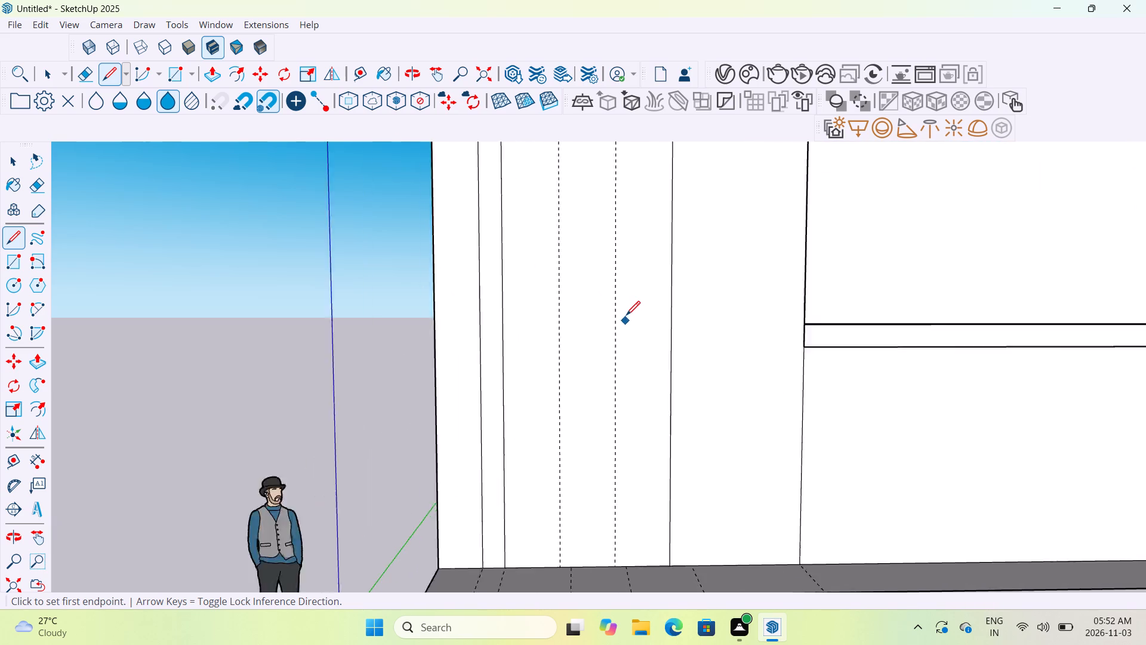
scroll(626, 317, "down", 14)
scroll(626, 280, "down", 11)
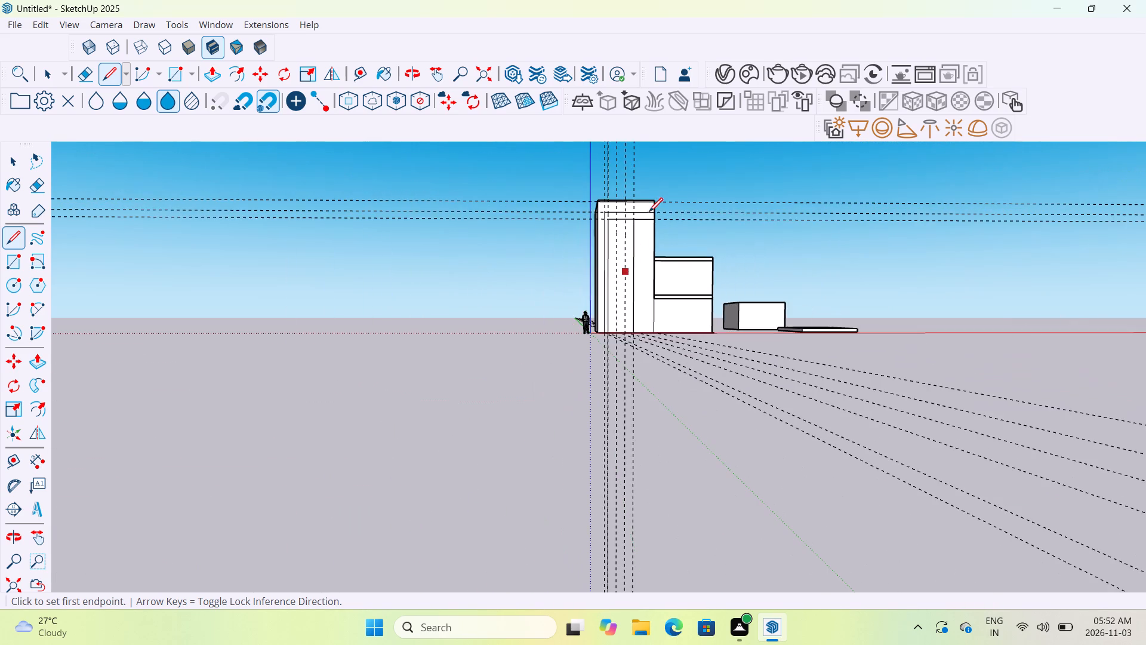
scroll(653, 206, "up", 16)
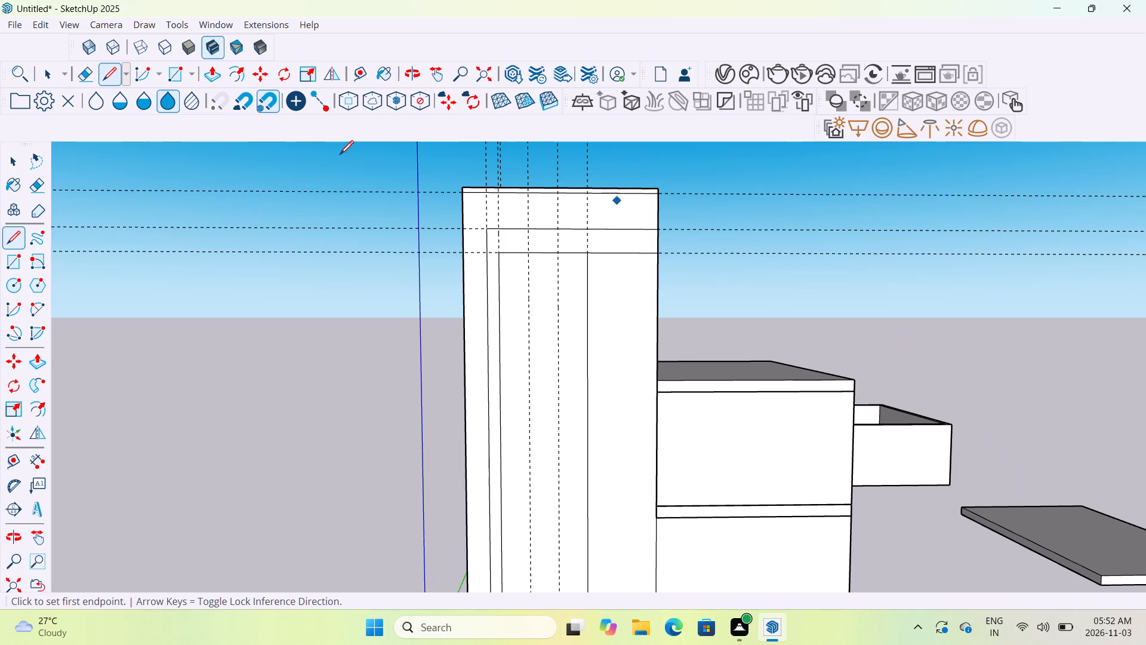
Push/pull the tall opening panel on the tall block's front face outward by 3".
left_click(209, 74)
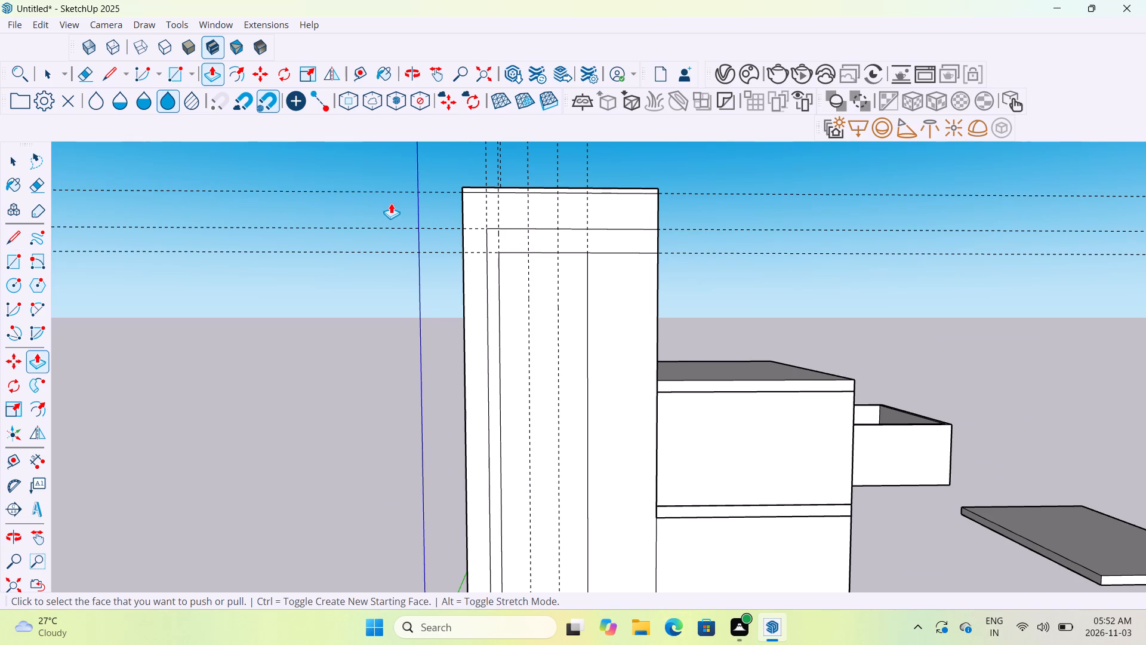
left_click(550, 277)
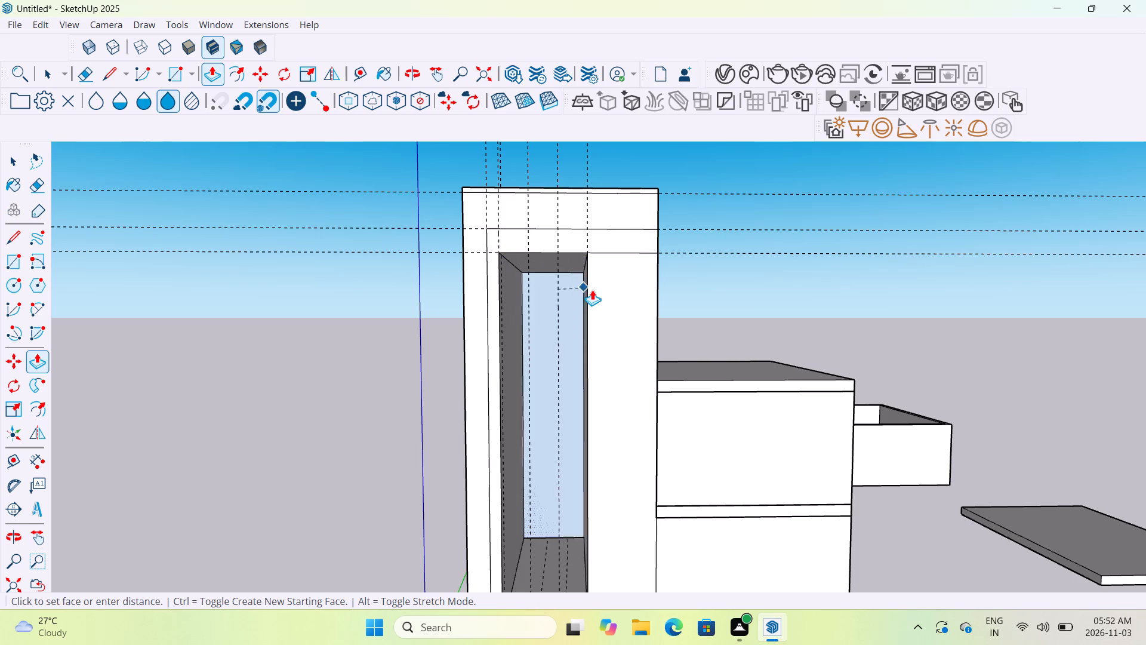
scroll(592, 293, "down", 8)
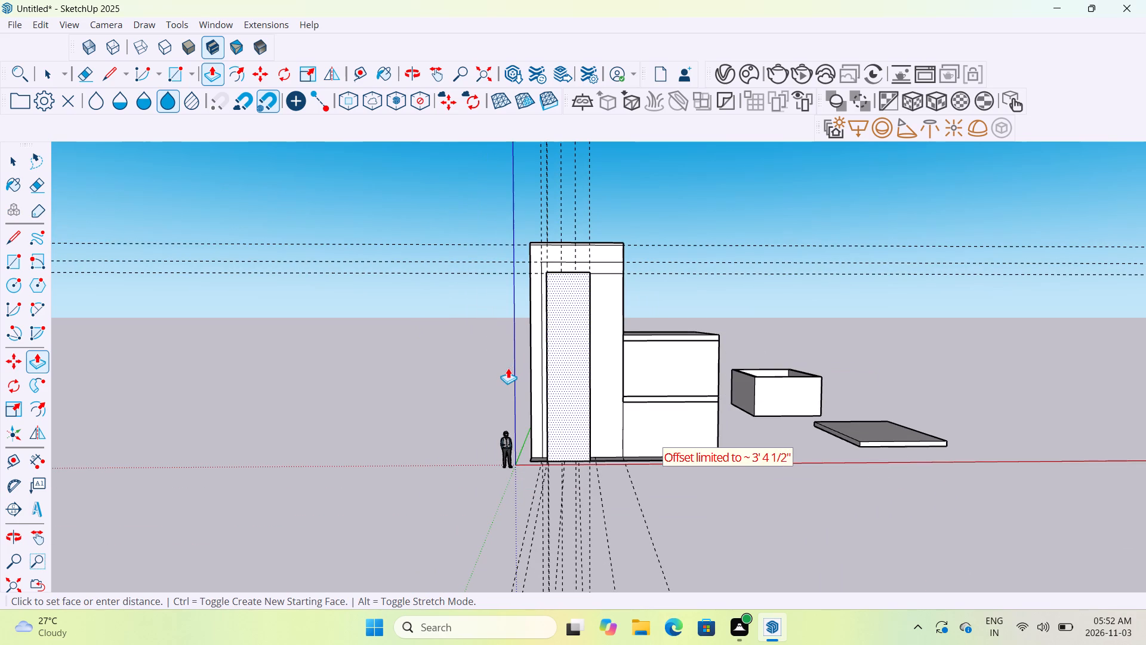
middle_click_drag(507, 369, 703, 415)
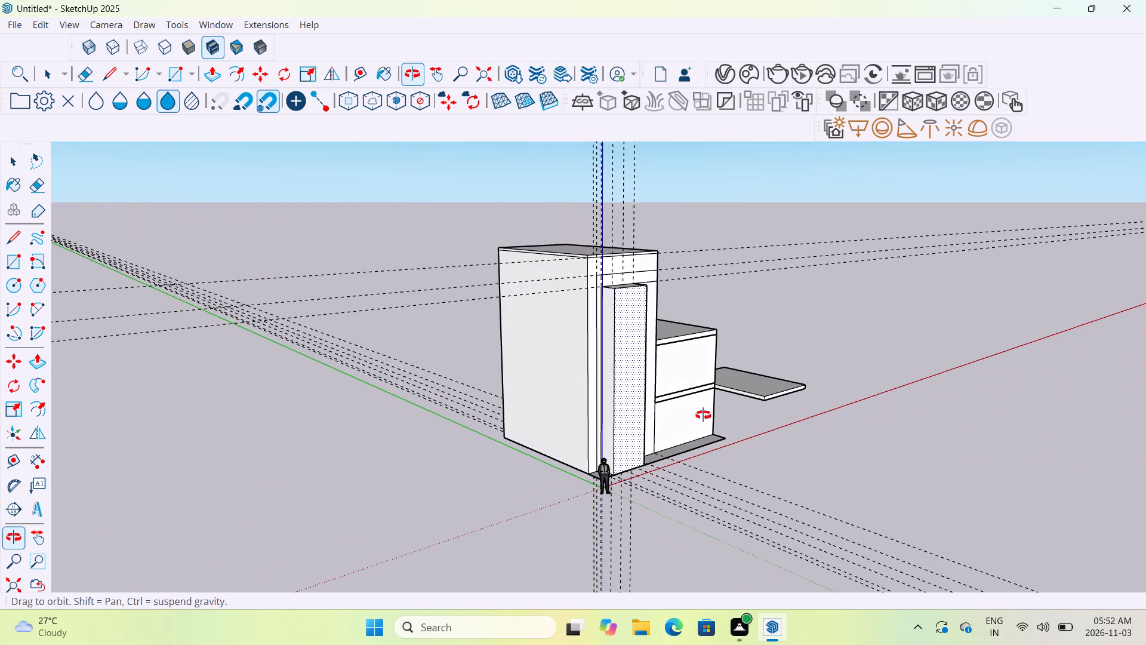
middle_click_drag(703, 415, 801, 400)
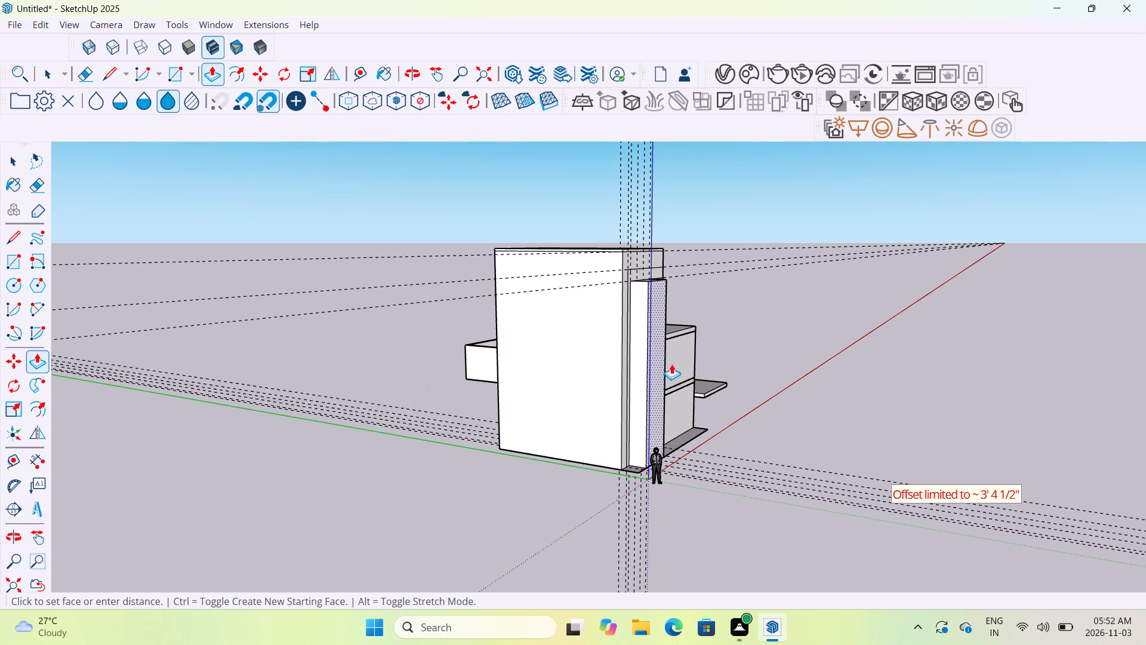
key("3")
key("shift+quotedbl")
key("Return")
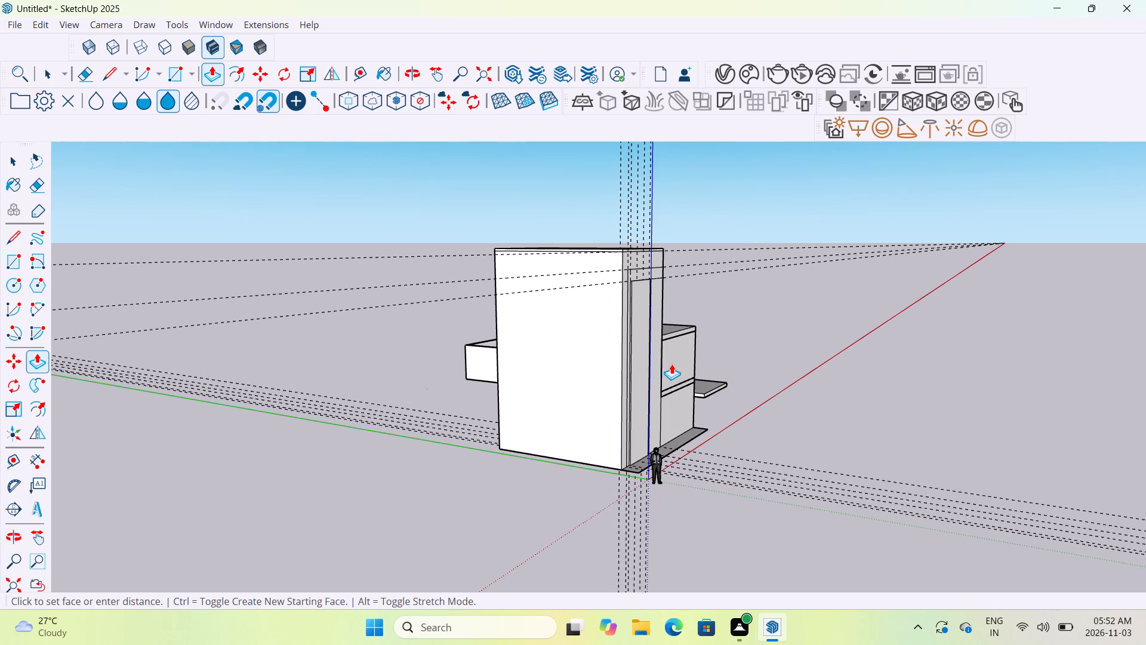
Pull the raised panel on the tall block's front face outward by a further 5".
scroll(662, 354, "up", 5)
scroll(620, 378, "up", 8)
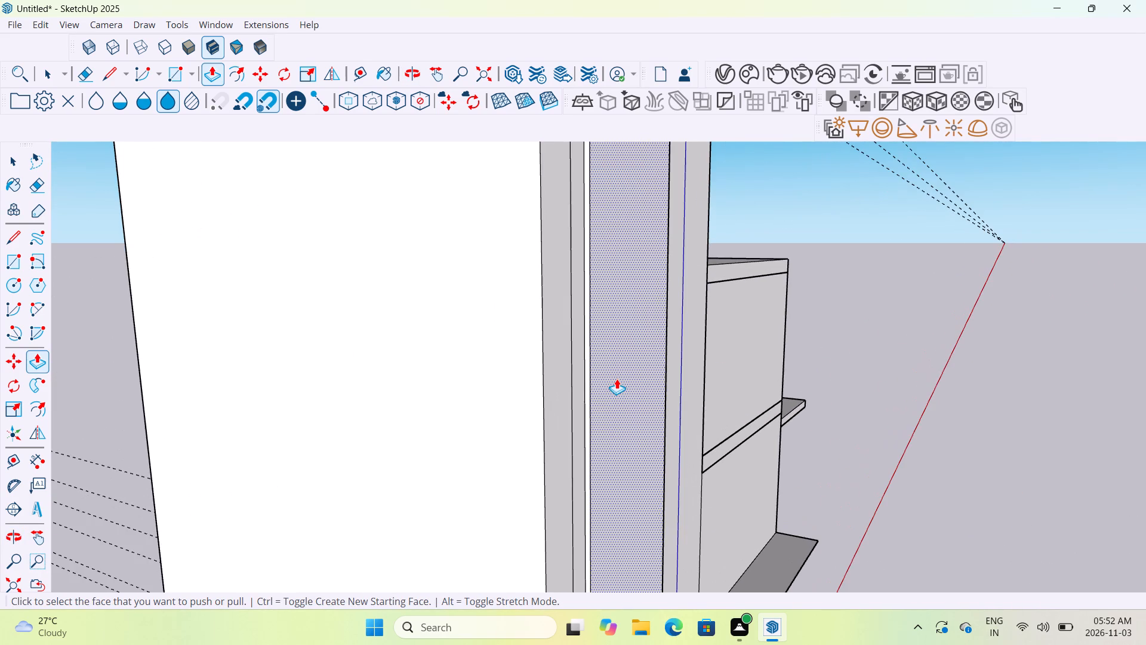
left_click(617, 379)
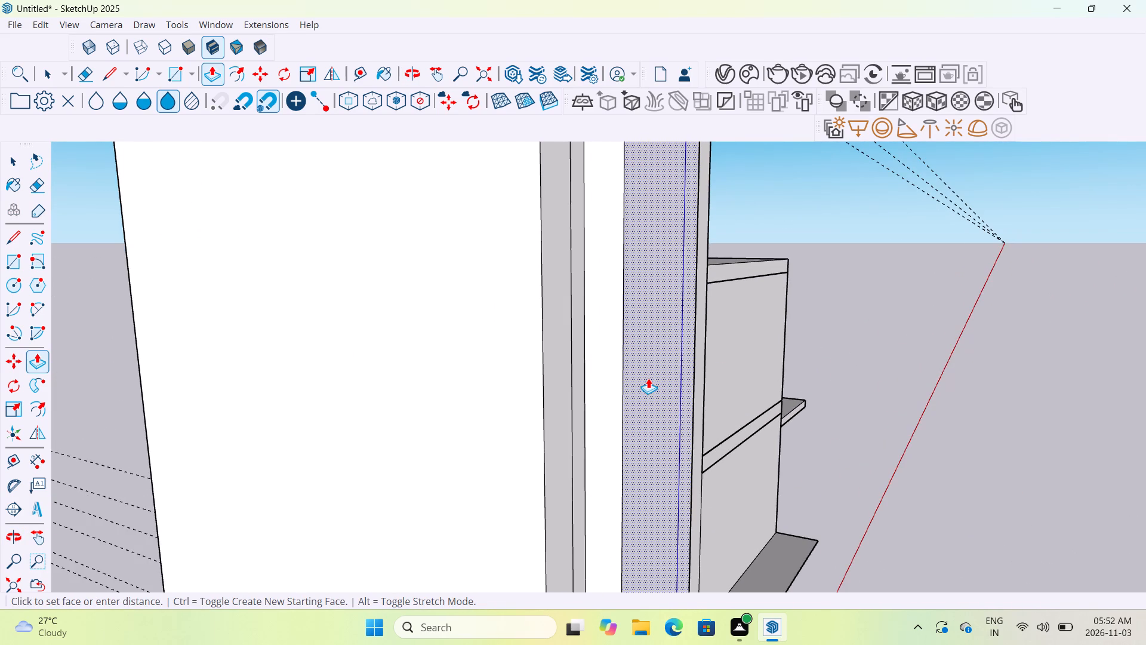
type("5\"")
key("Return")
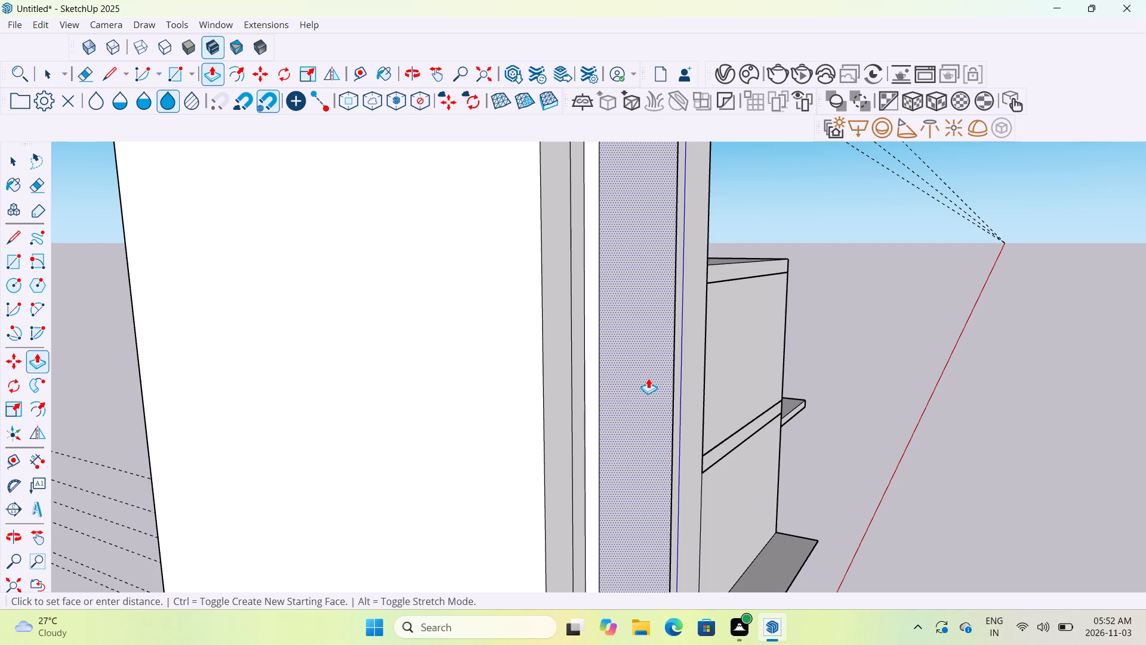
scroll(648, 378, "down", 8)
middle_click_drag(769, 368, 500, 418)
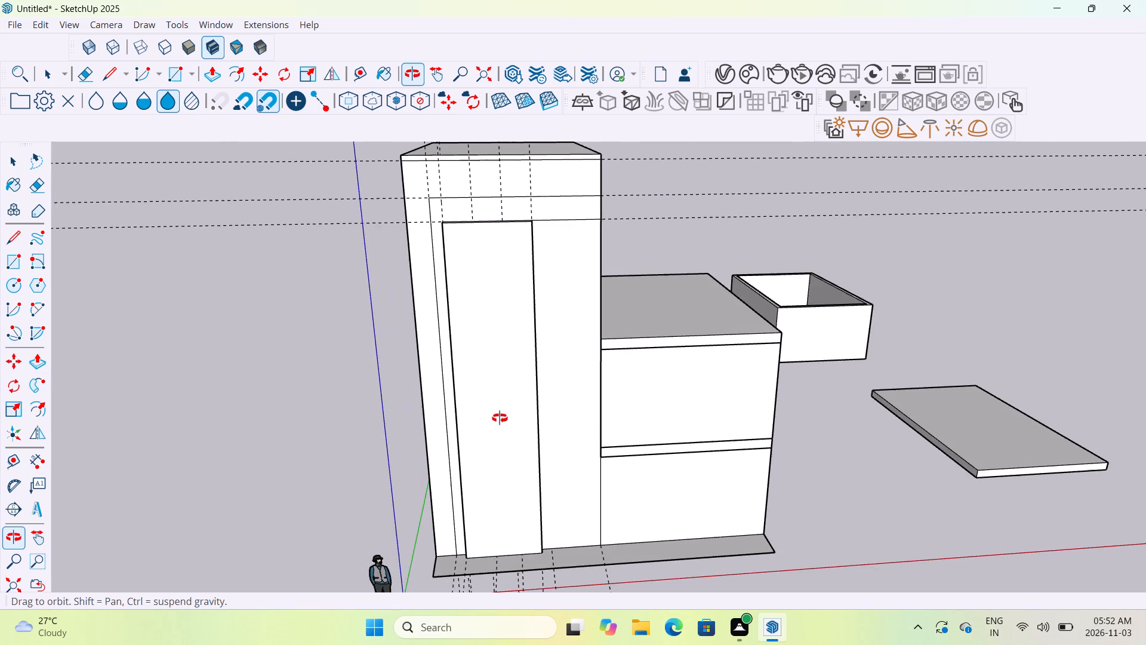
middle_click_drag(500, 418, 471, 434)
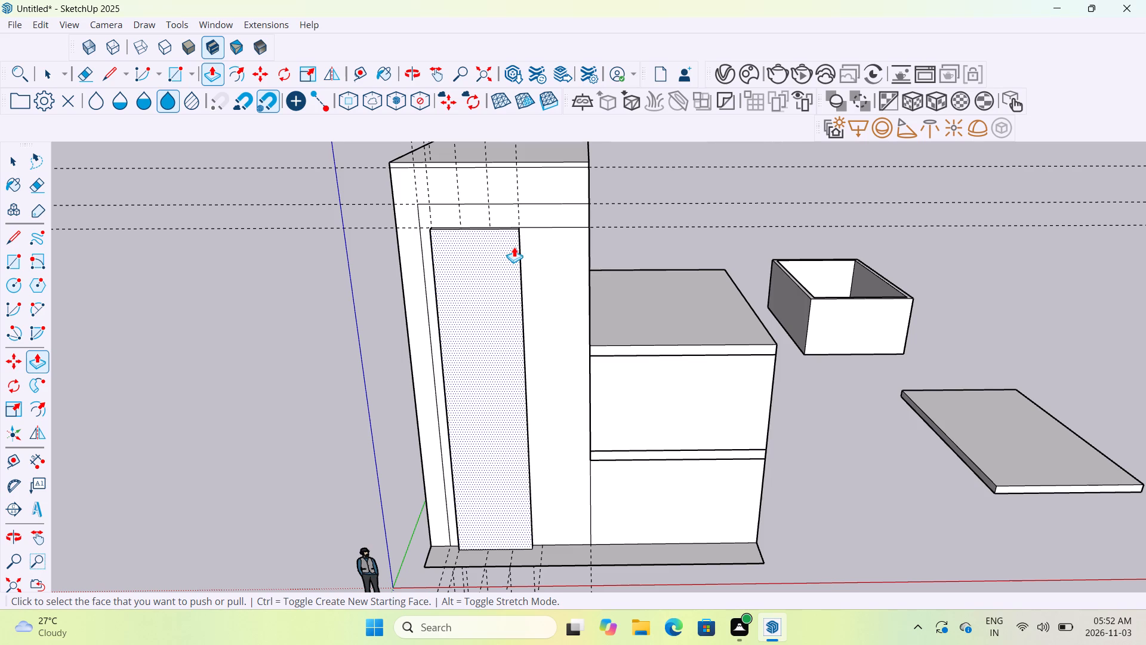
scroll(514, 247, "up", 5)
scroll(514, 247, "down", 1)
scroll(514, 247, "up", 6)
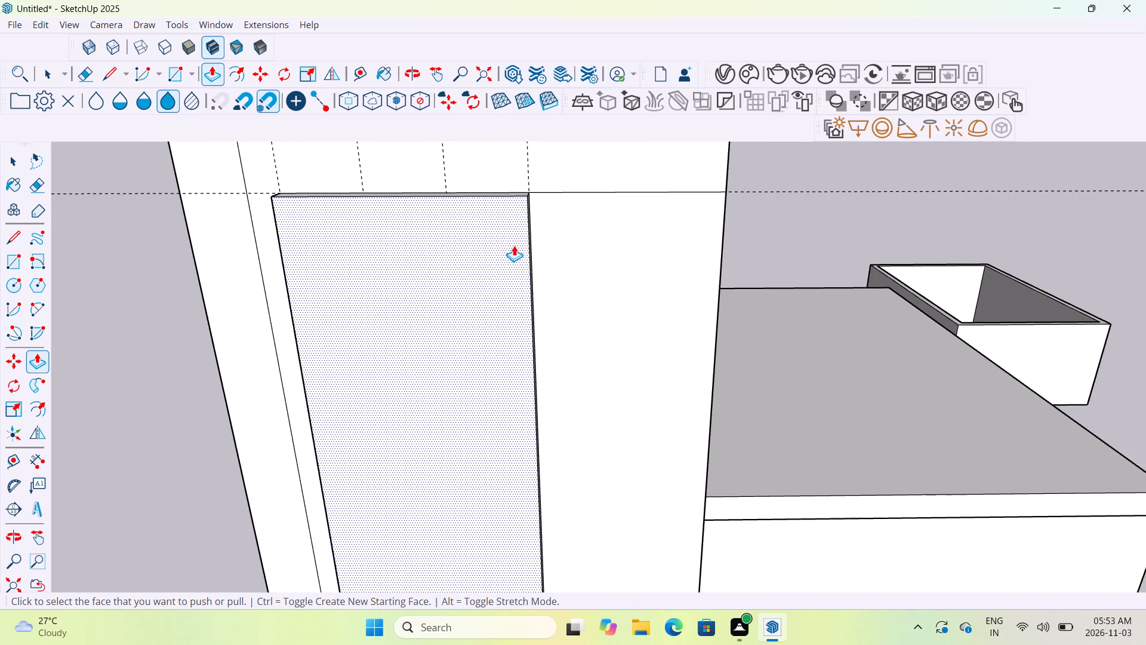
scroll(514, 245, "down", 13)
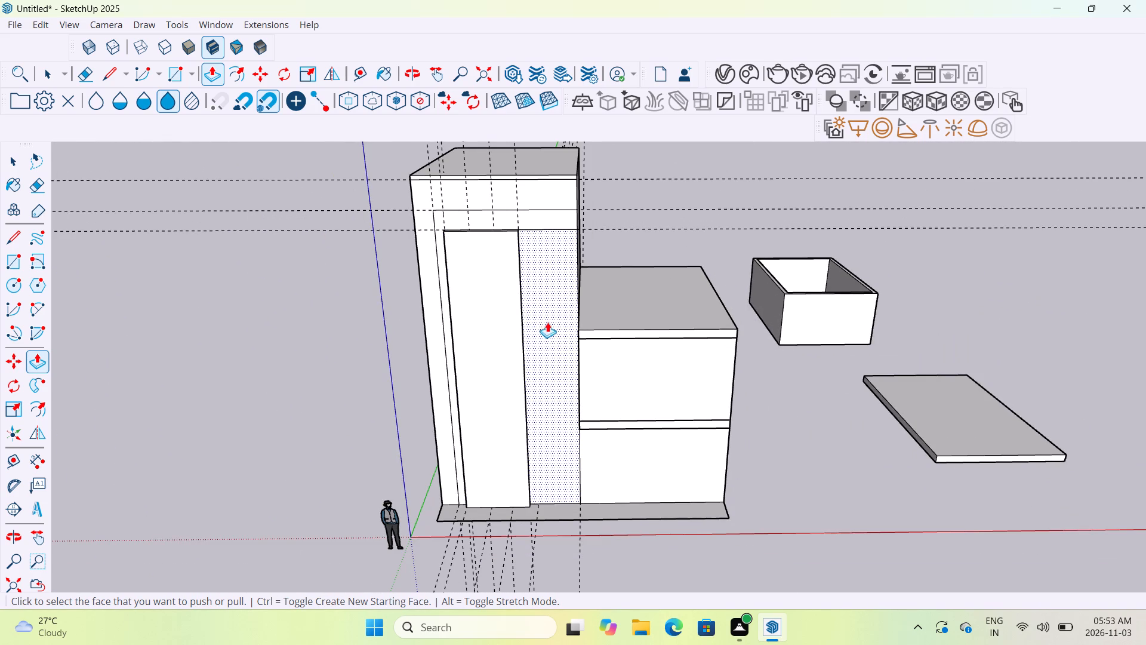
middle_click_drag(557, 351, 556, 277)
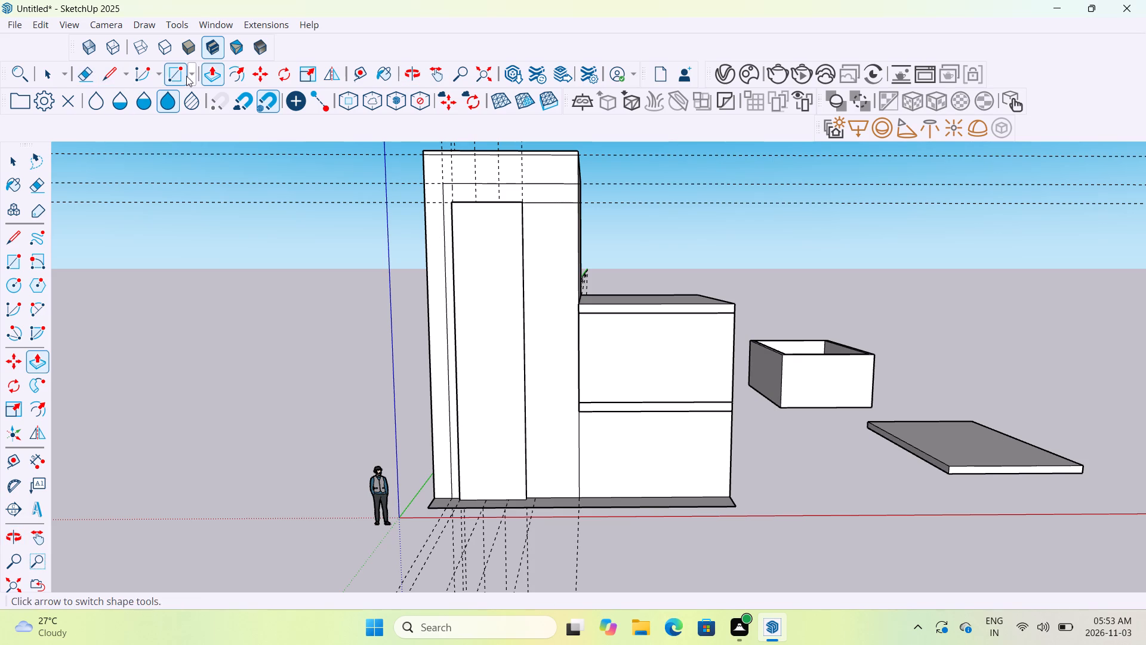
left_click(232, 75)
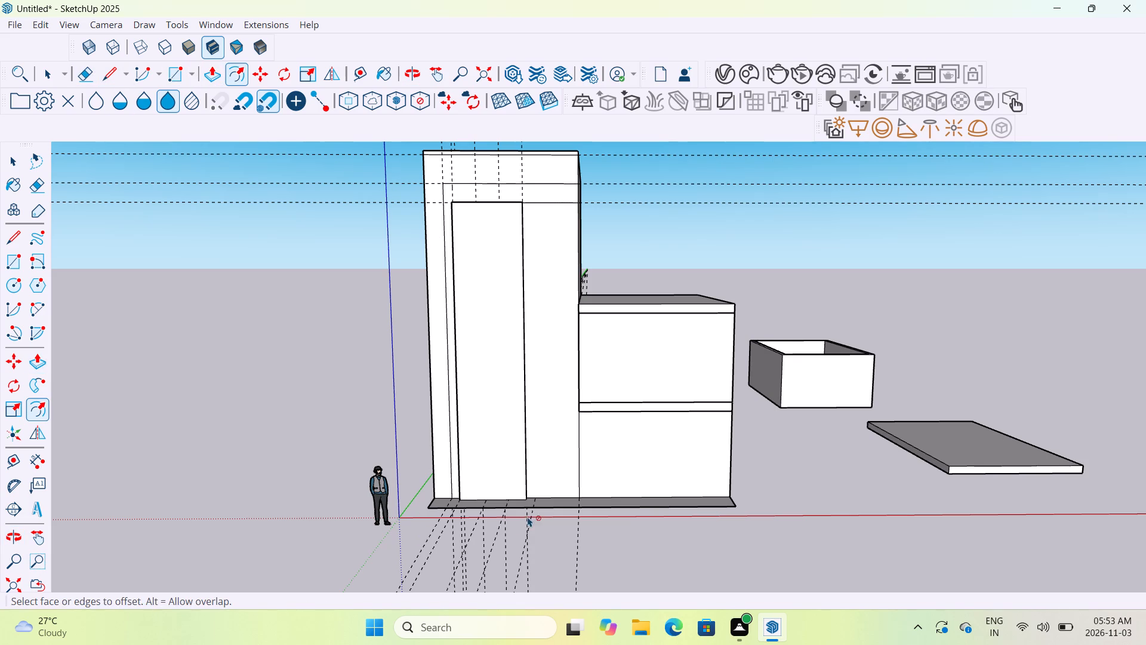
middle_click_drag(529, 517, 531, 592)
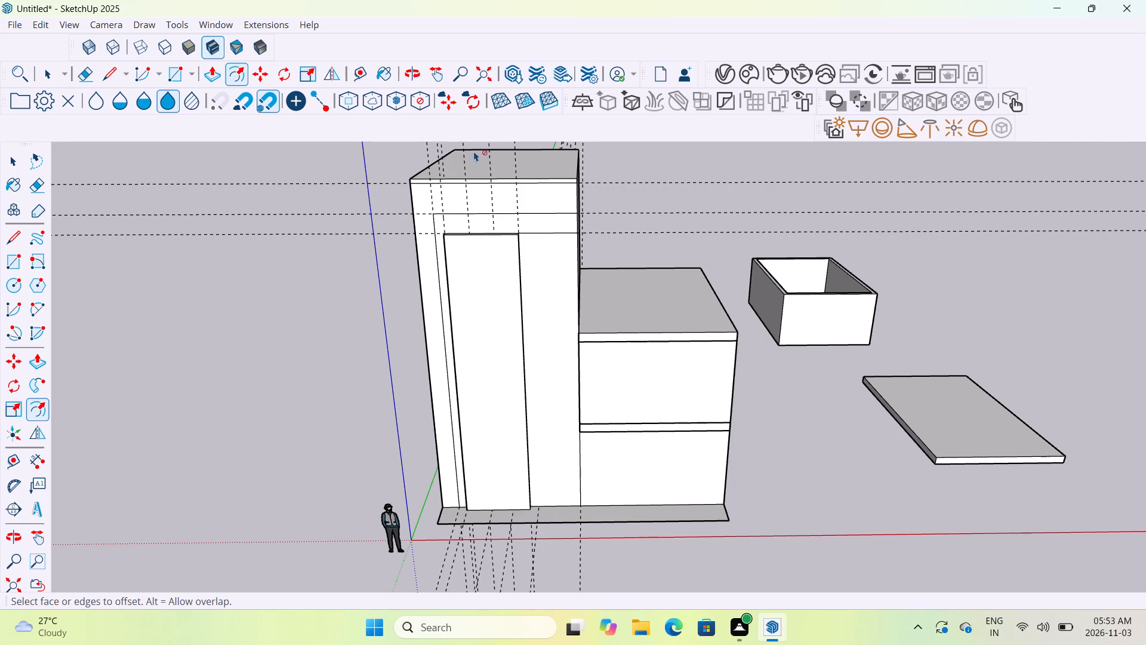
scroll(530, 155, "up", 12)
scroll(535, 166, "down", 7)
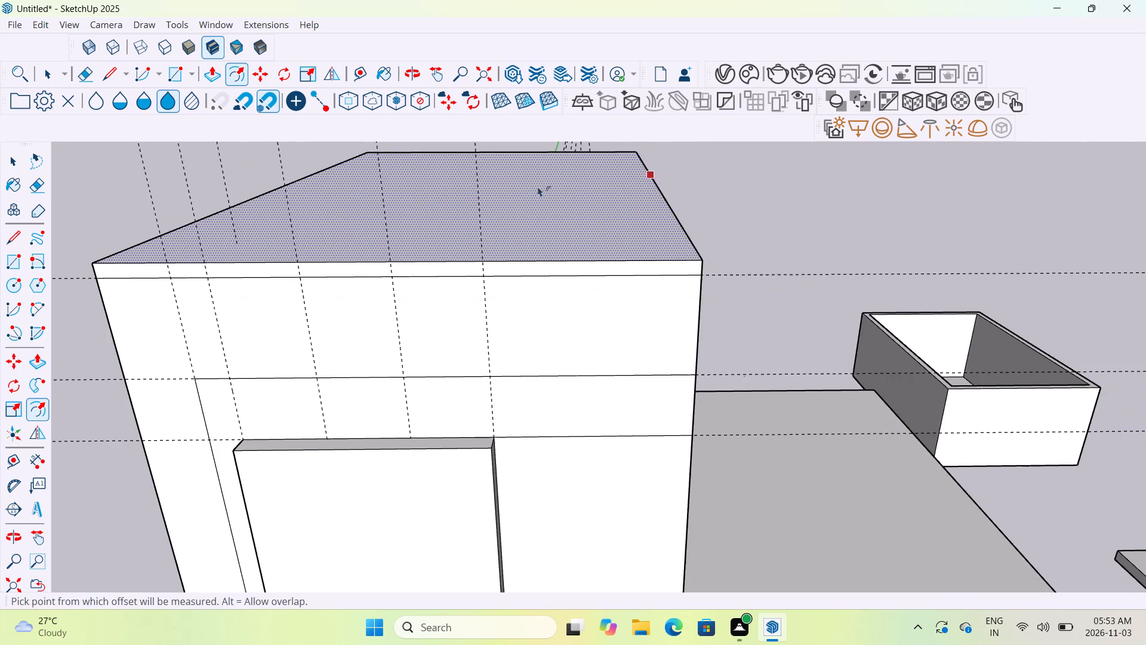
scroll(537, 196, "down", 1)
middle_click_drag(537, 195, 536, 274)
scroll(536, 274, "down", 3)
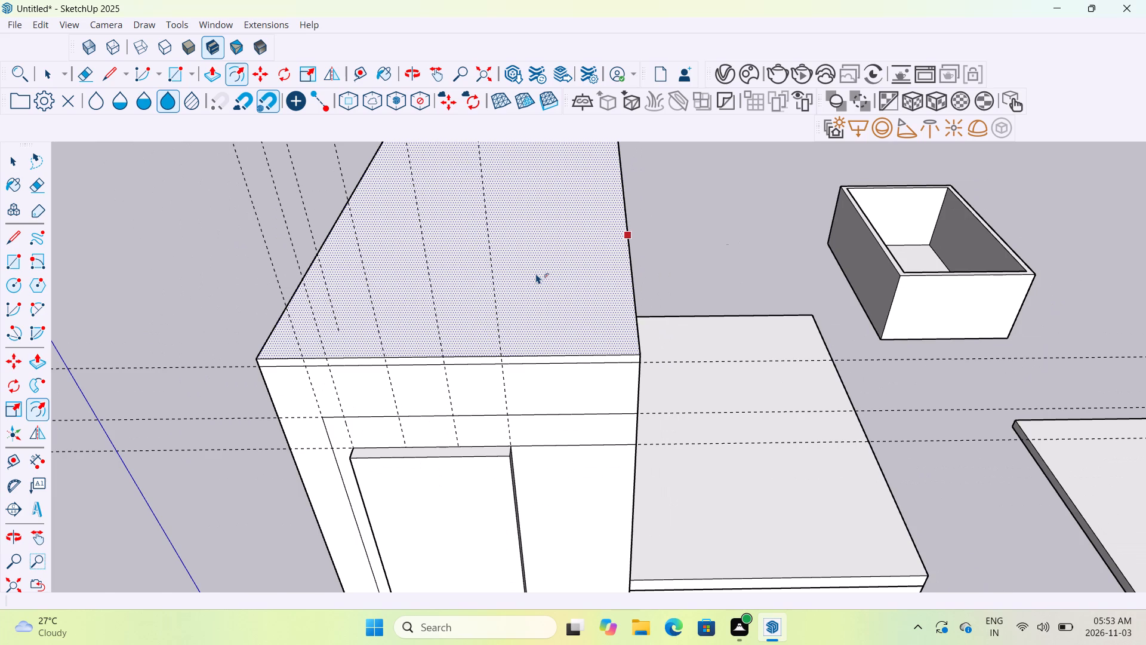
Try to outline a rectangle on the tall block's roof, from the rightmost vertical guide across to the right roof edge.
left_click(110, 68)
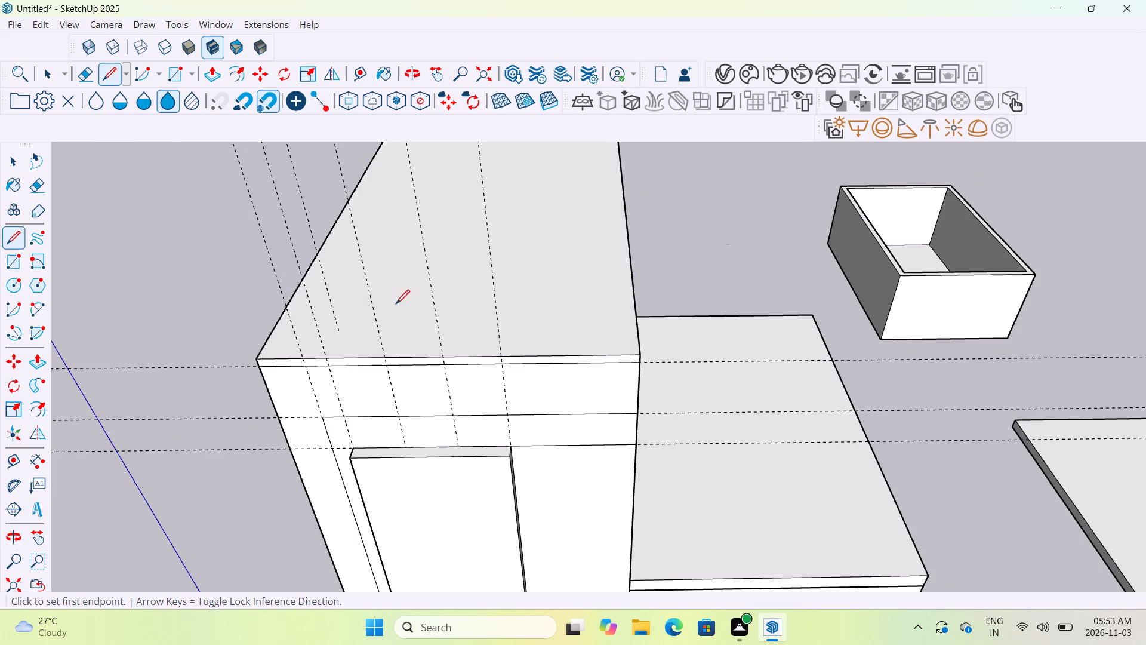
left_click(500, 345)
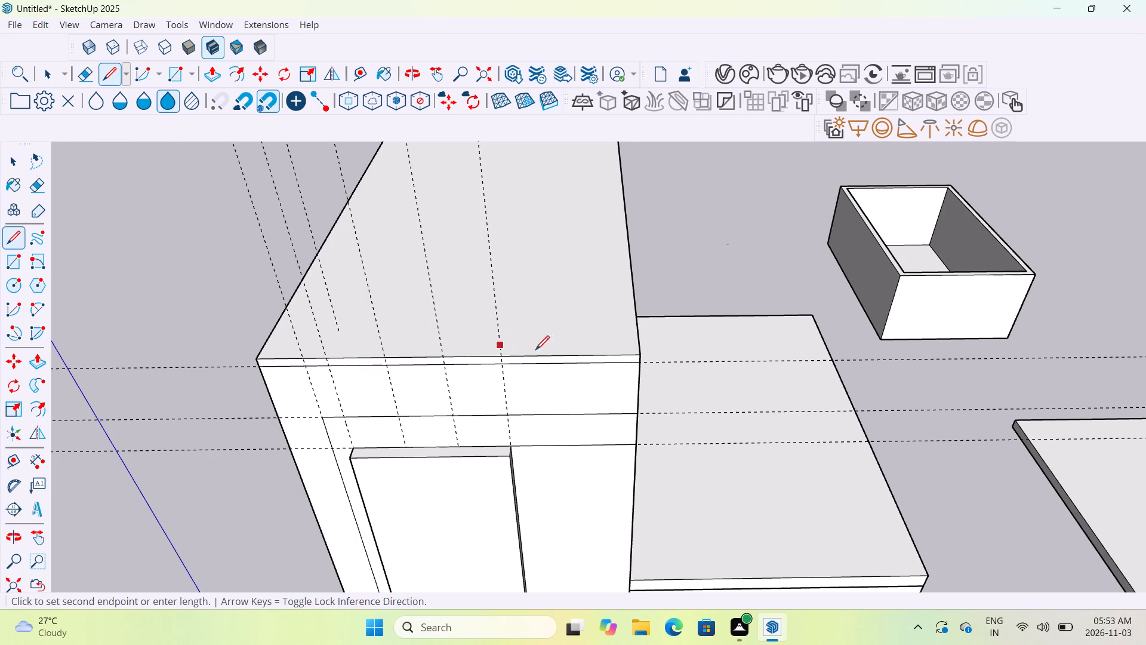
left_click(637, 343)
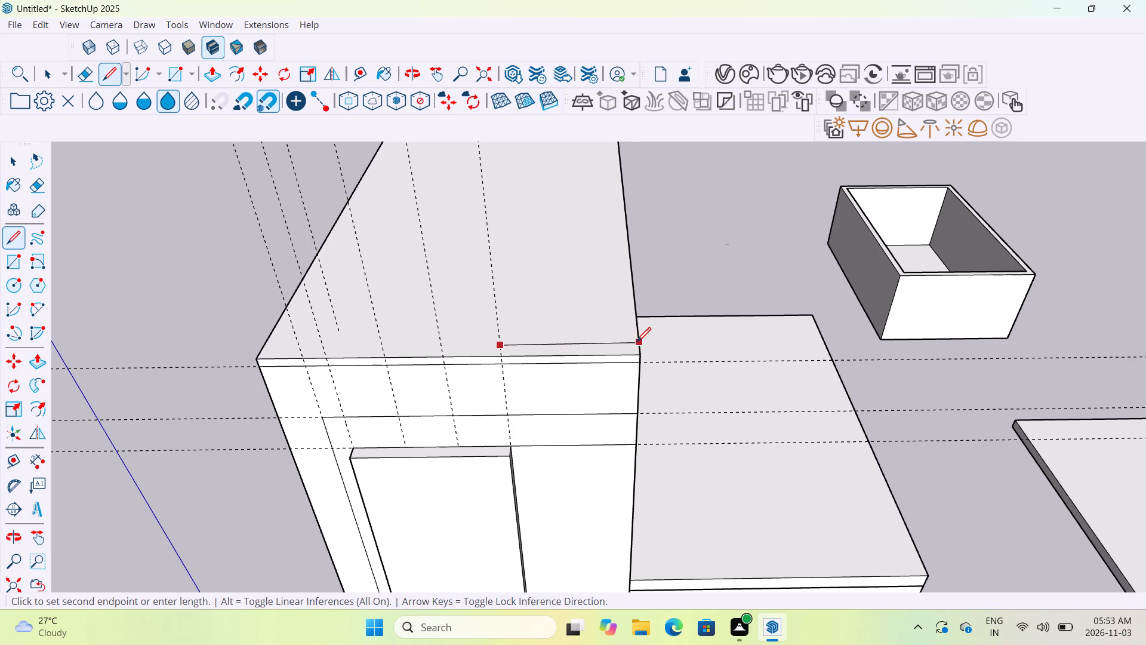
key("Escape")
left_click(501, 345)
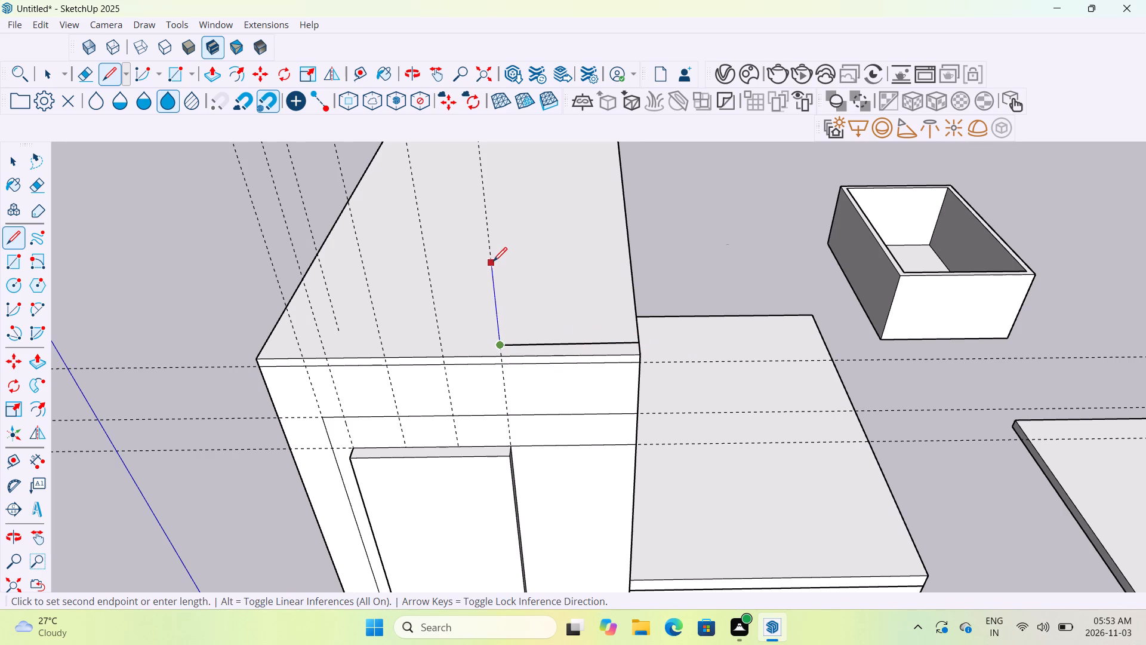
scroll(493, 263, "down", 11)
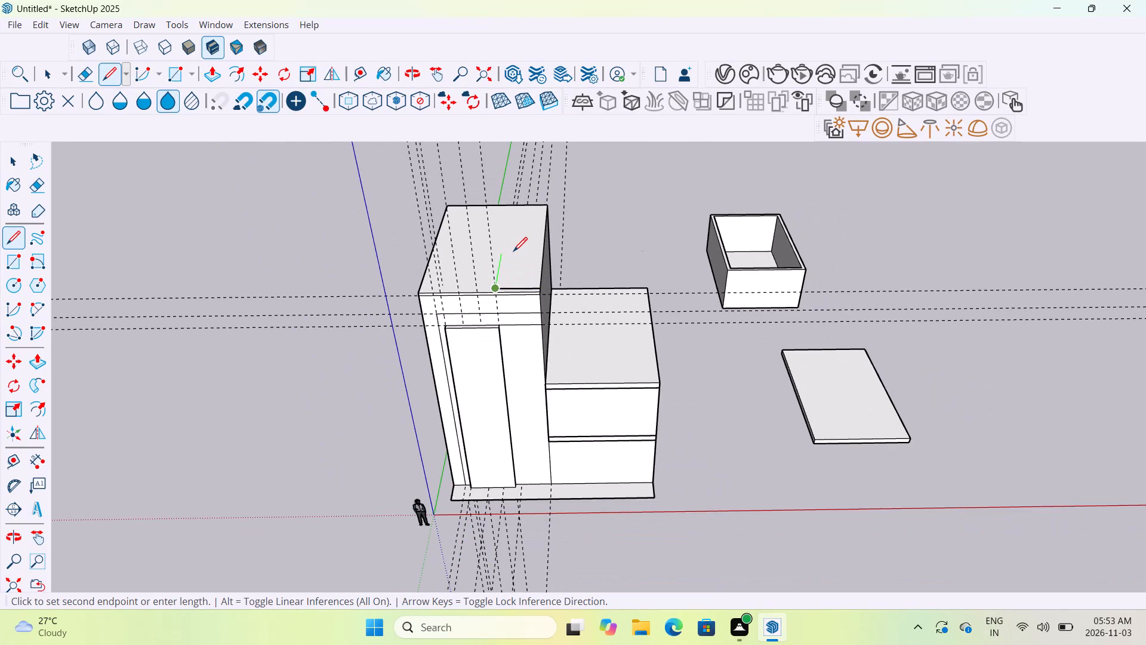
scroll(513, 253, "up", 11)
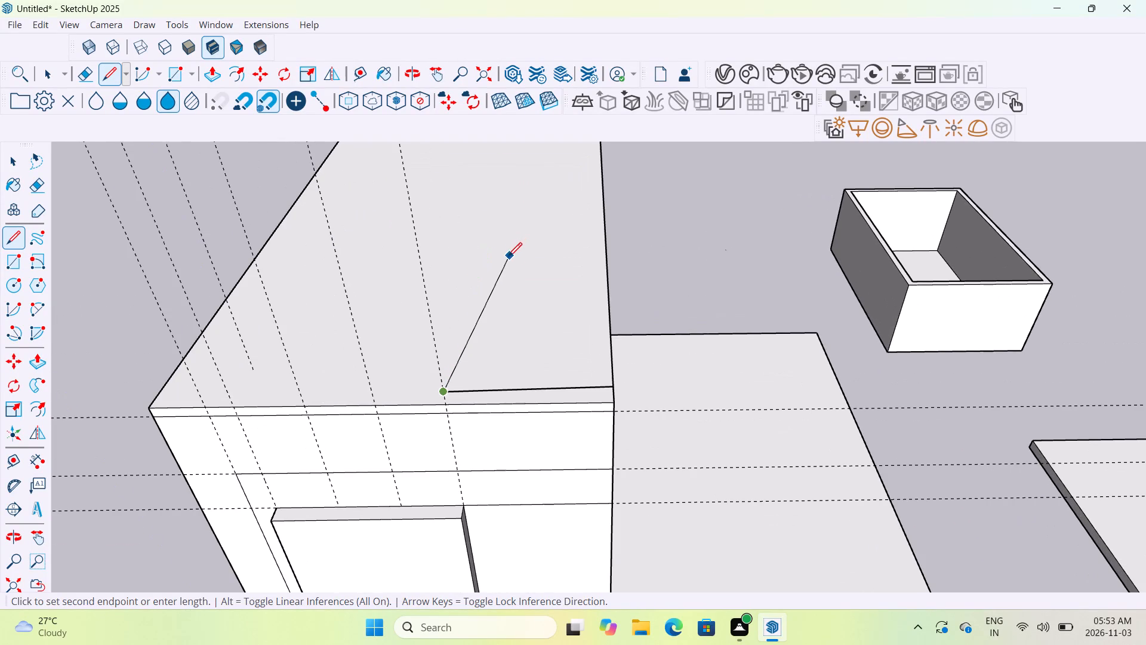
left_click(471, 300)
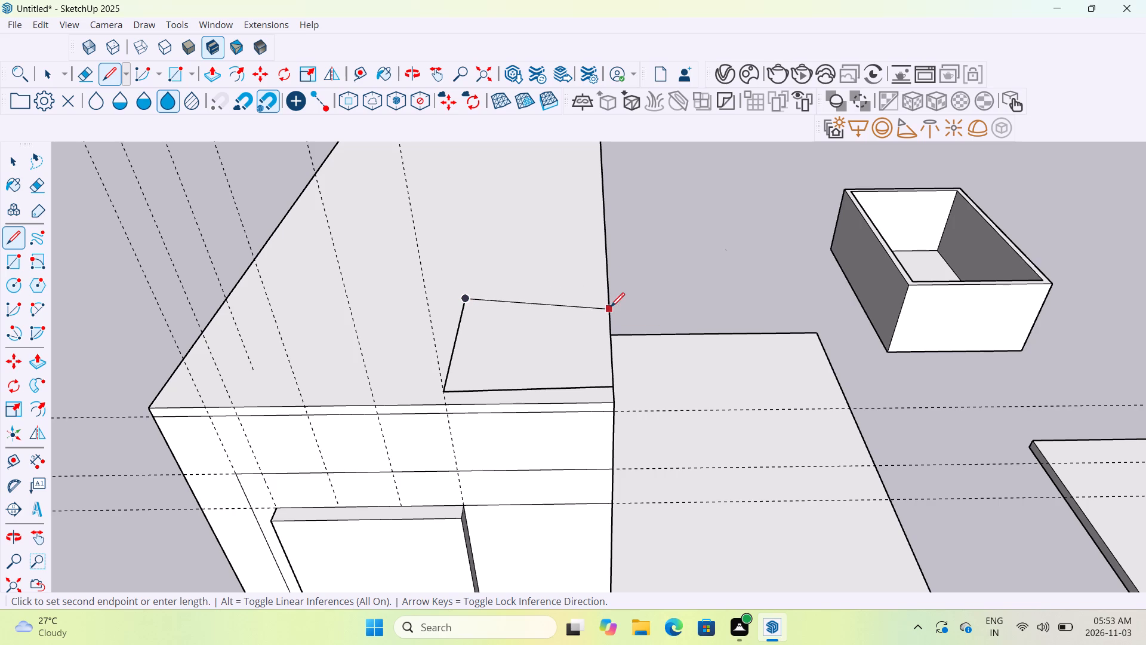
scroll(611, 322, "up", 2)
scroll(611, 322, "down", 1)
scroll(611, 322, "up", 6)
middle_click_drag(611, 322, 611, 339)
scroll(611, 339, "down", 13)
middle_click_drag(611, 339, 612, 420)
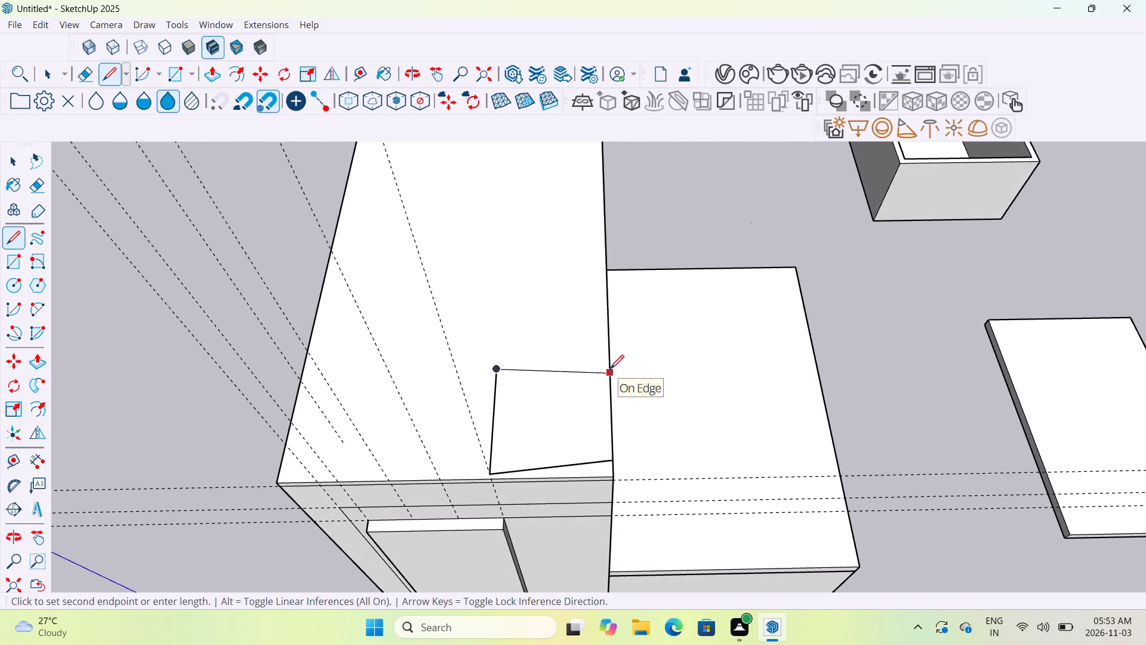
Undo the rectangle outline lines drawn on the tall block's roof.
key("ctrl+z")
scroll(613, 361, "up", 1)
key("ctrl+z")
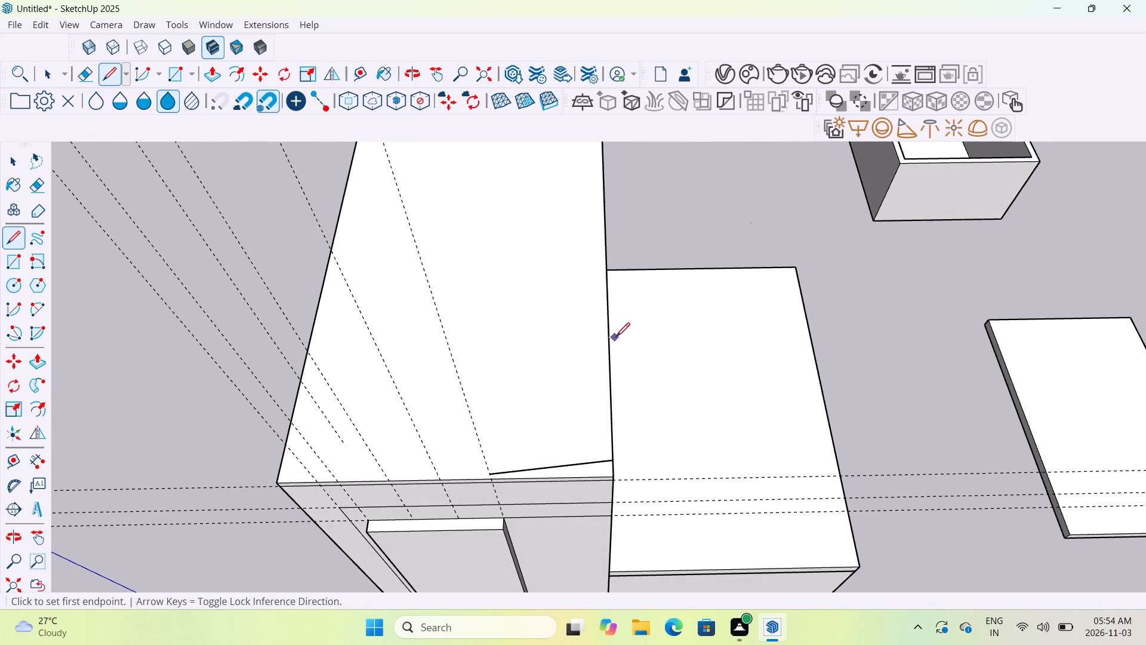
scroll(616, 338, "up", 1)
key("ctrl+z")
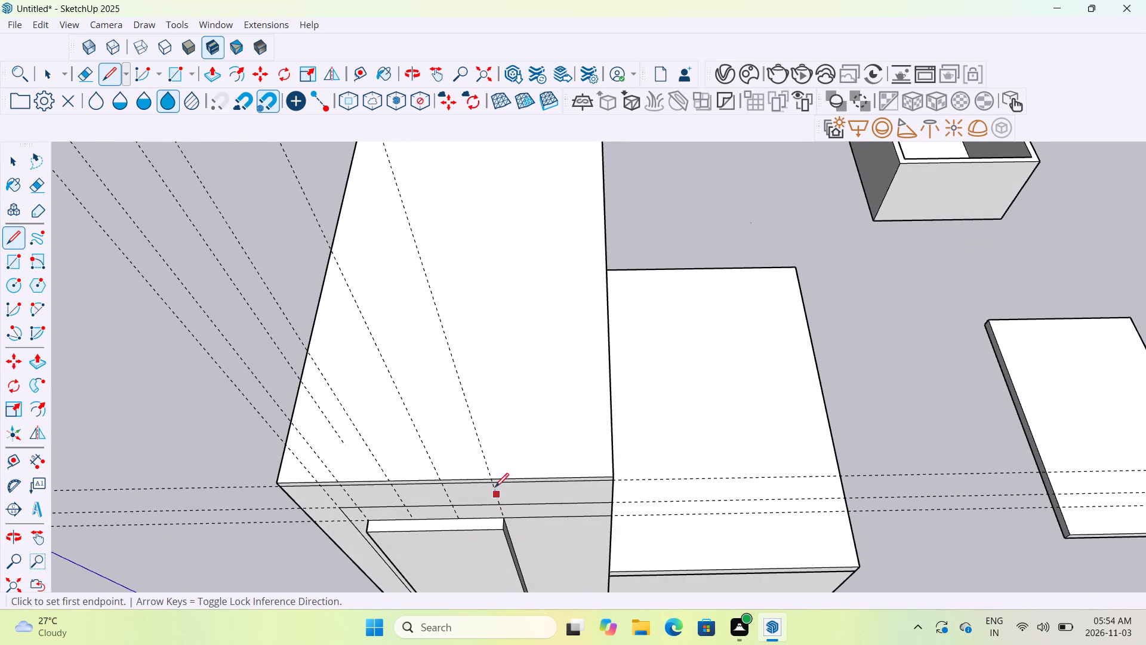
Outline a narrow strip on the tall block's roof, starting at the front edge by the rightmost guide and ending at the right edge.
left_click(492, 478)
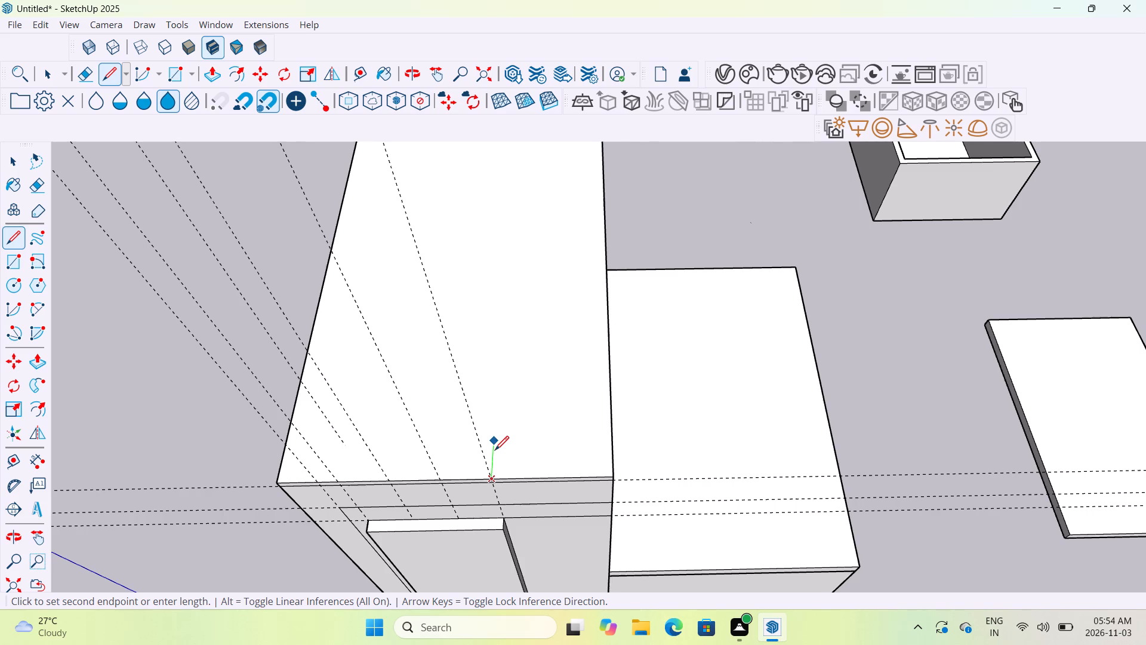
left_click(494, 462)
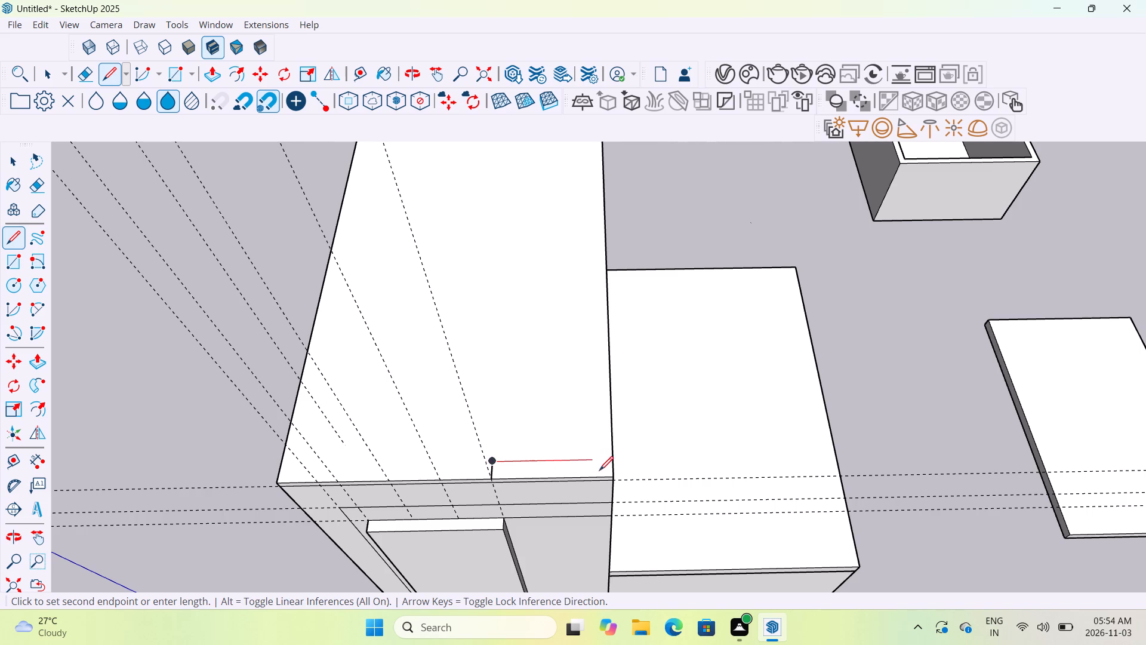
left_click(614, 463)
key("Escape")
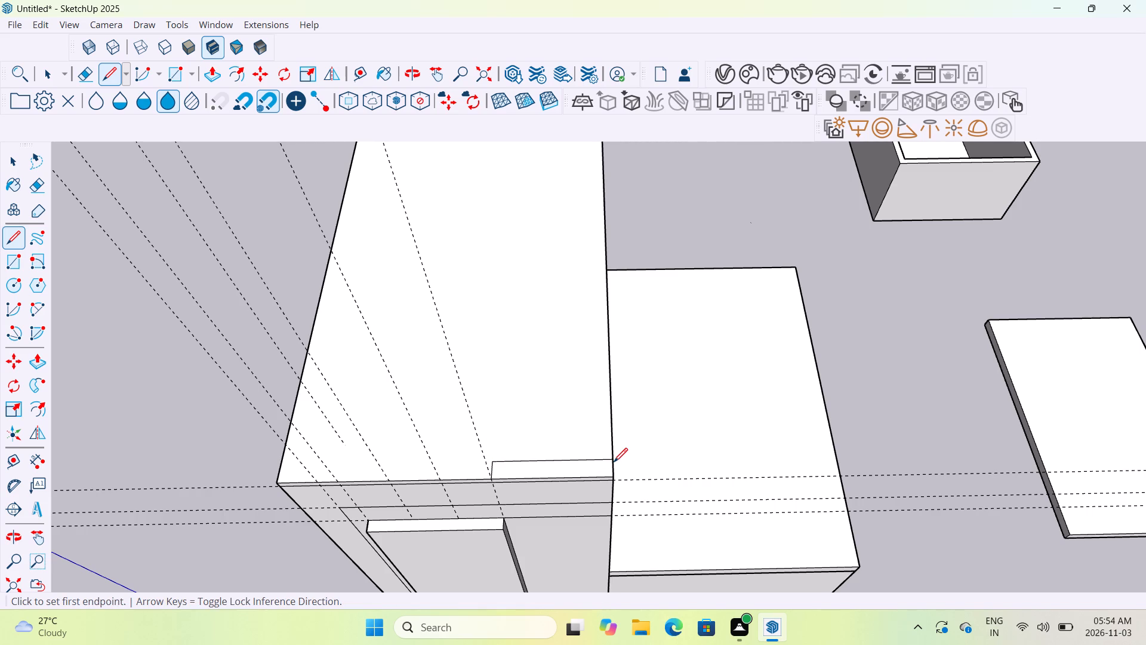
Outline a rectangle on the roof behind the strip, with its right side drawn just inside the roof's right edge.
left_click(495, 463)
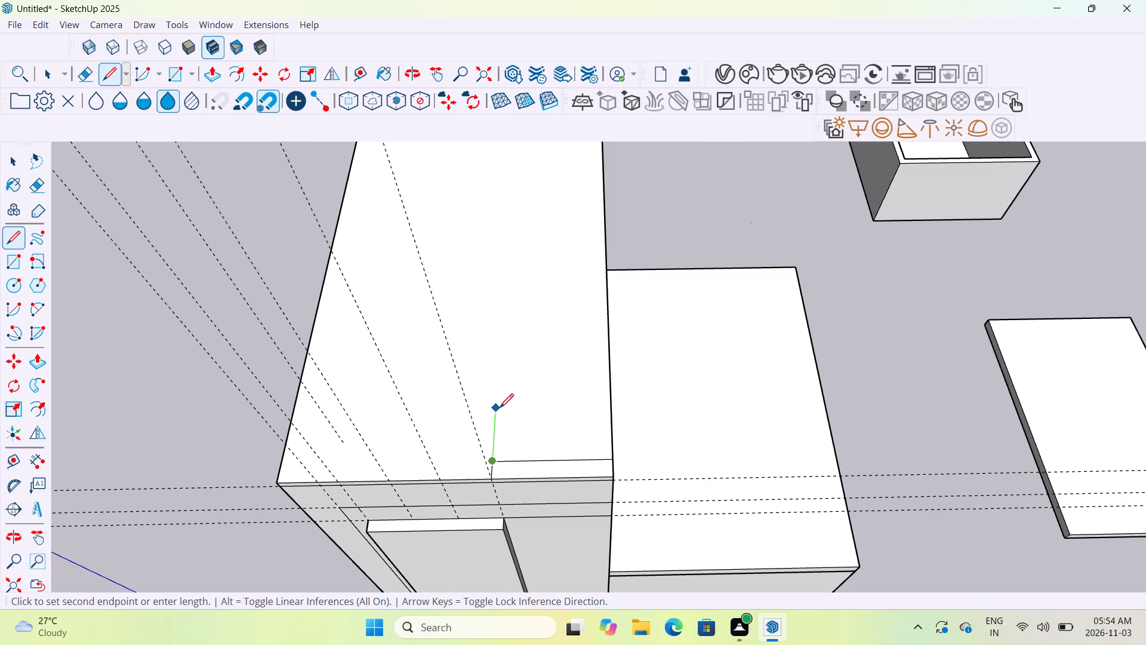
left_click(500, 409)
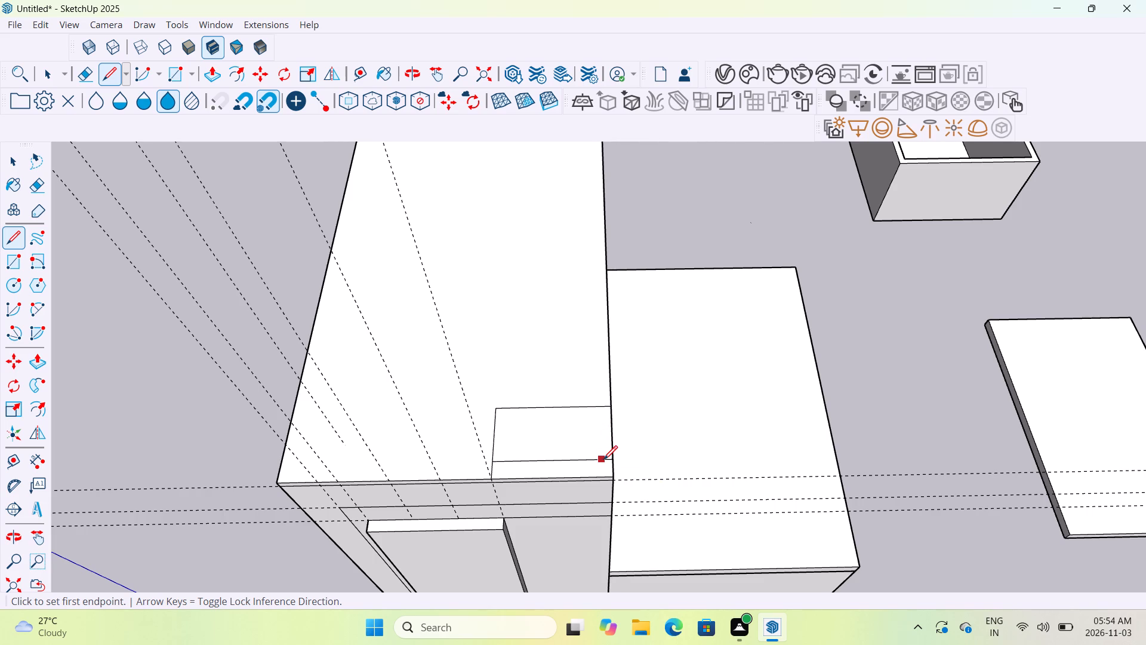
left_click(603, 461)
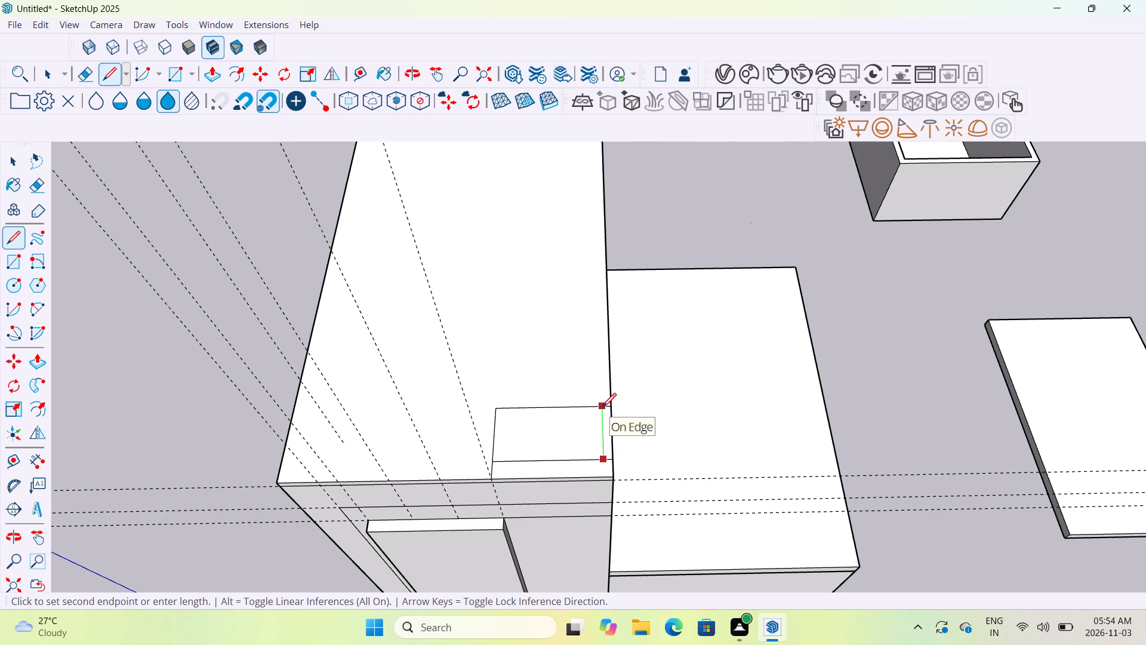
left_click(602, 408)
scroll(600, 454, "up", 5)
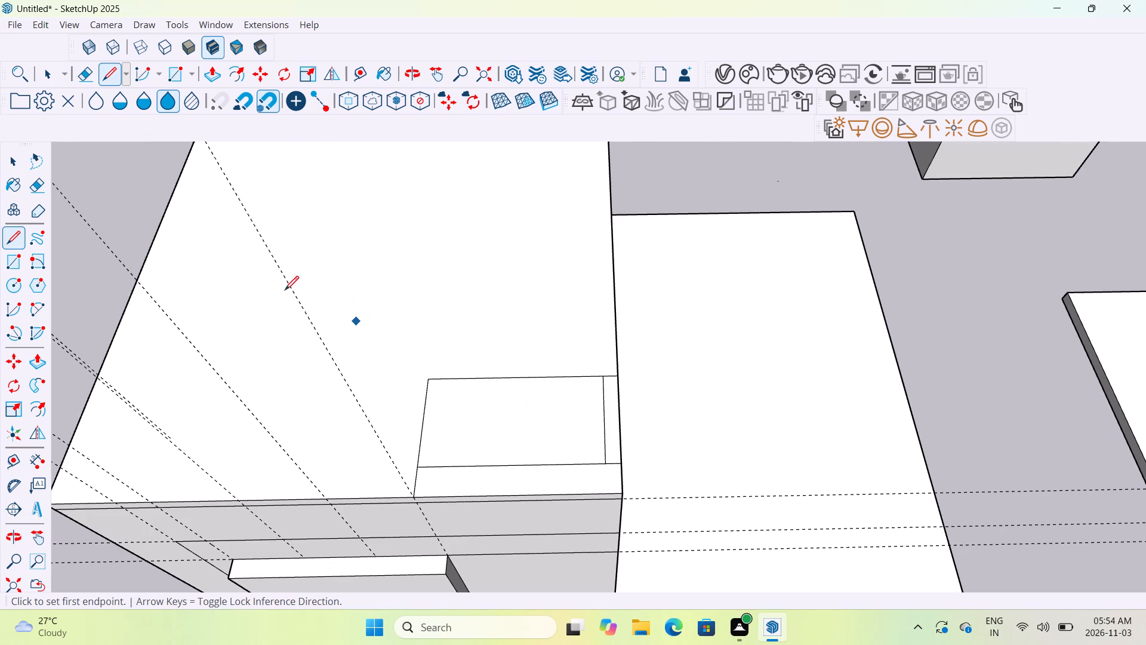
Push/Pull the rectangle behind the narrow roof strip upward to form a small block on the tall block's roof.
left_click(207, 81)
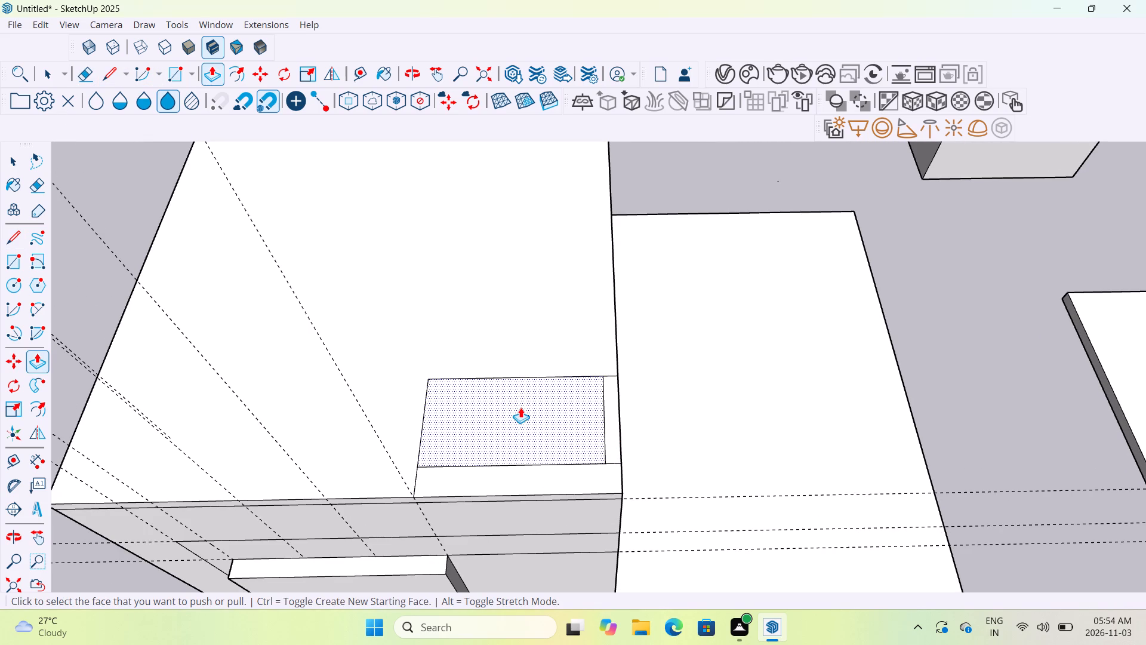
left_click(520, 407)
middle_click_drag(520, 396, 527, 171)
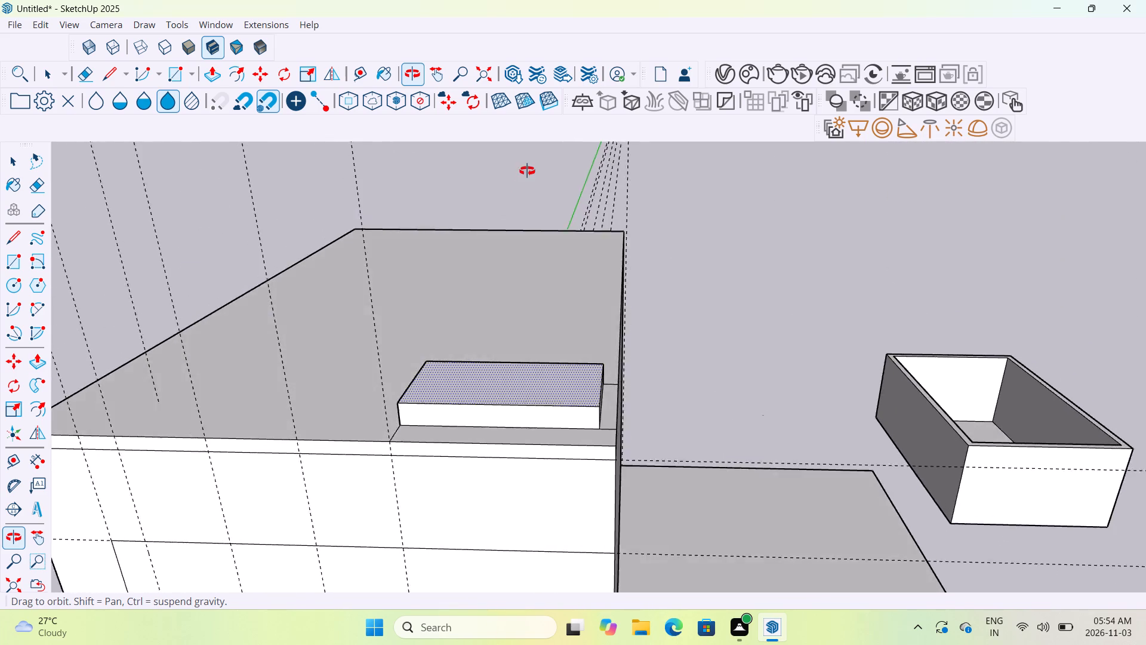
middle_click_drag(527, 171, 530, 161)
middle_click_drag(515, 397, 514, 319)
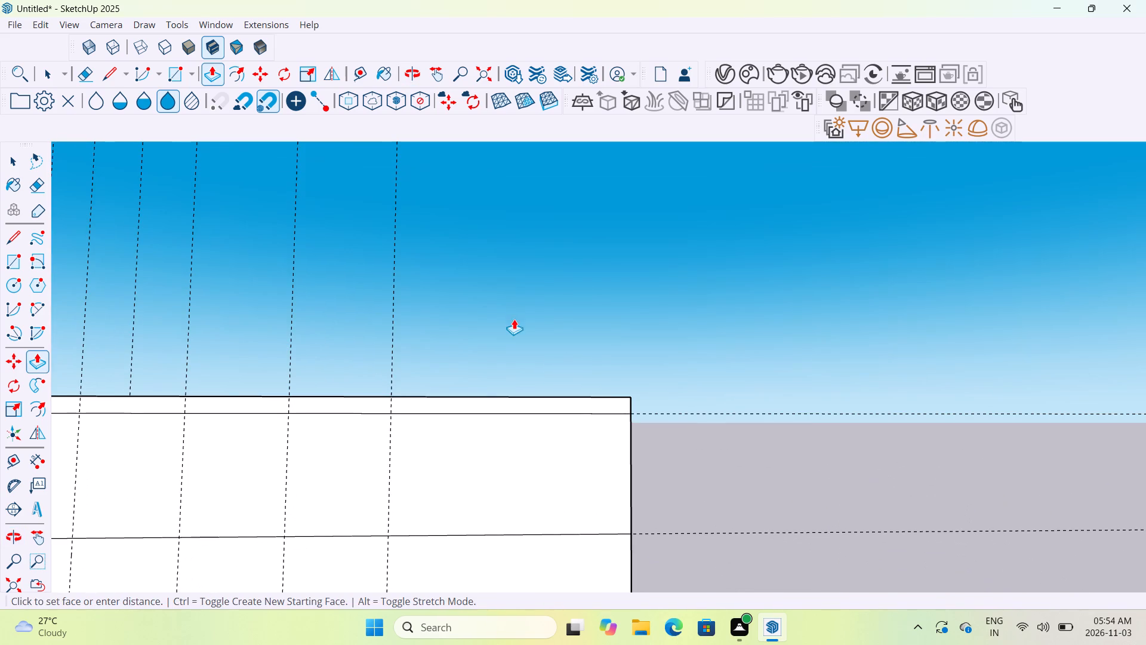
middle_click_drag(483, 319, 480, 361)
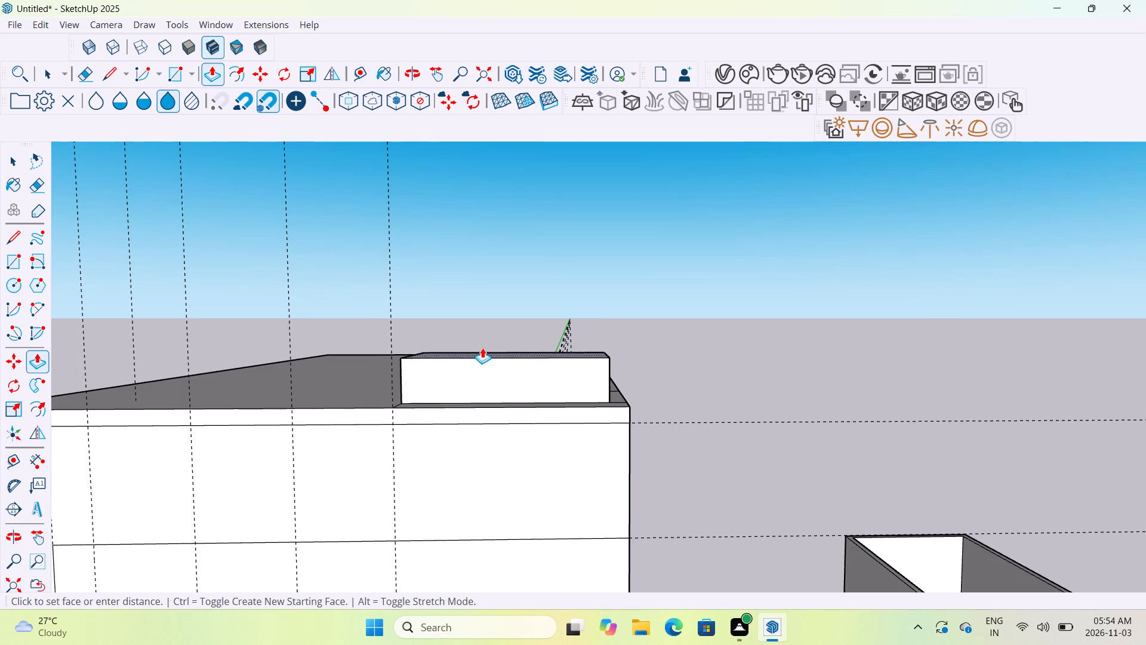
left_click(486, 336)
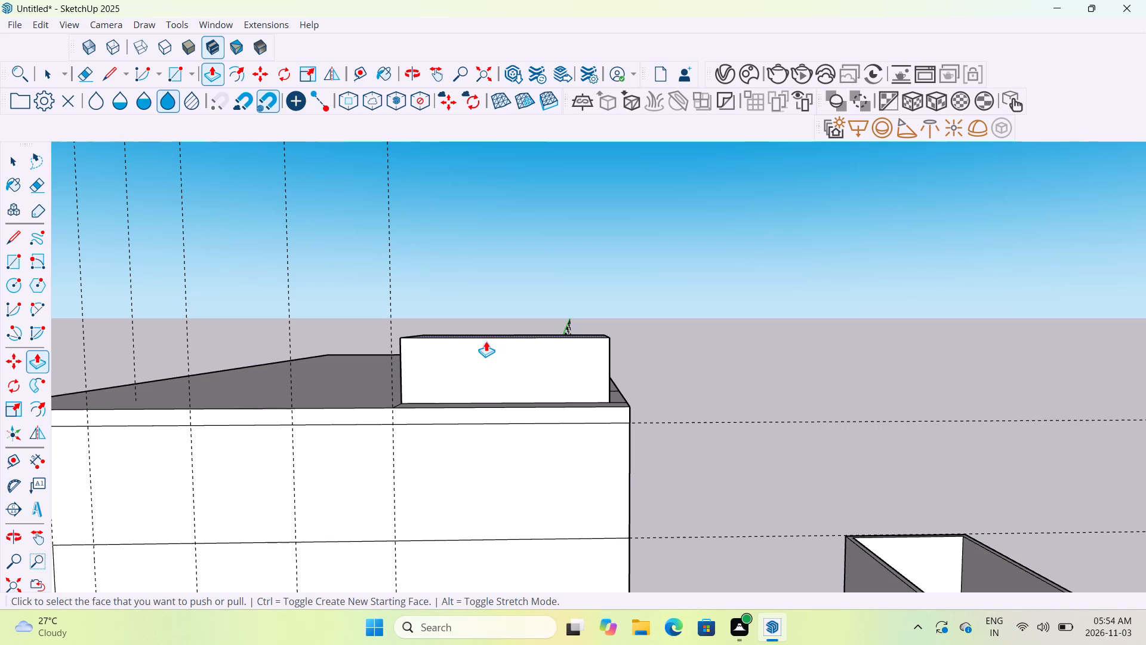
Examine the whole building from the front to judge the small rooftop block against the rest of the model.
middle_click_drag(498, 450, 489, 383)
scroll(489, 383, "down", 14)
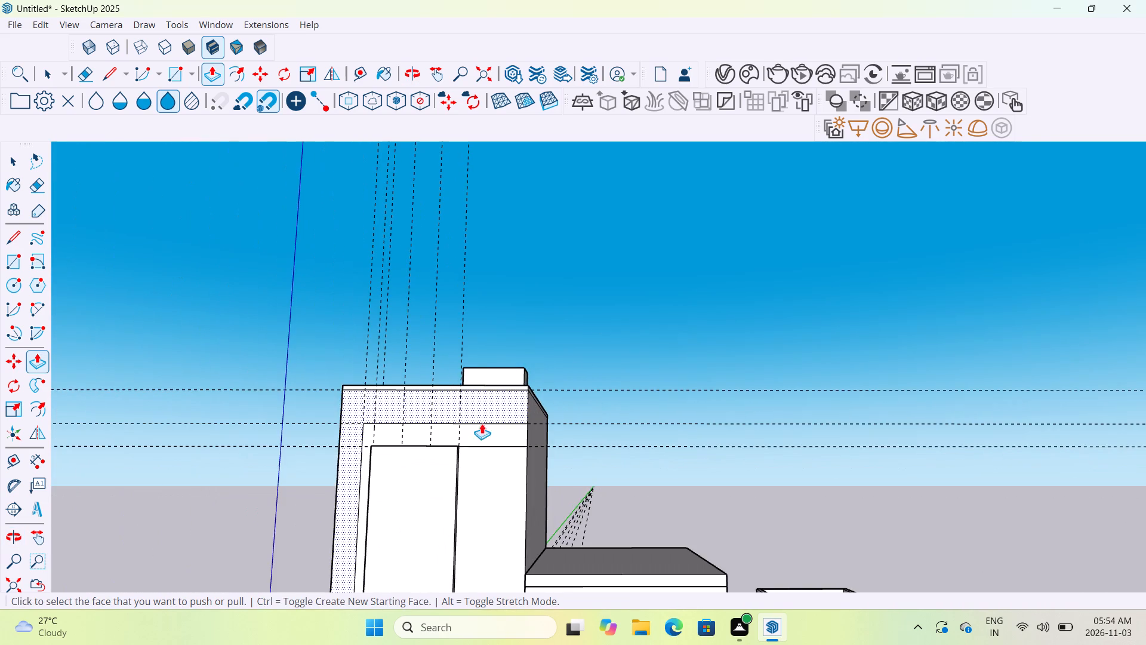
middle_click_drag(481, 424, 492, 463)
scroll(492, 463, "down", 14)
scroll(492, 478, "up", 4)
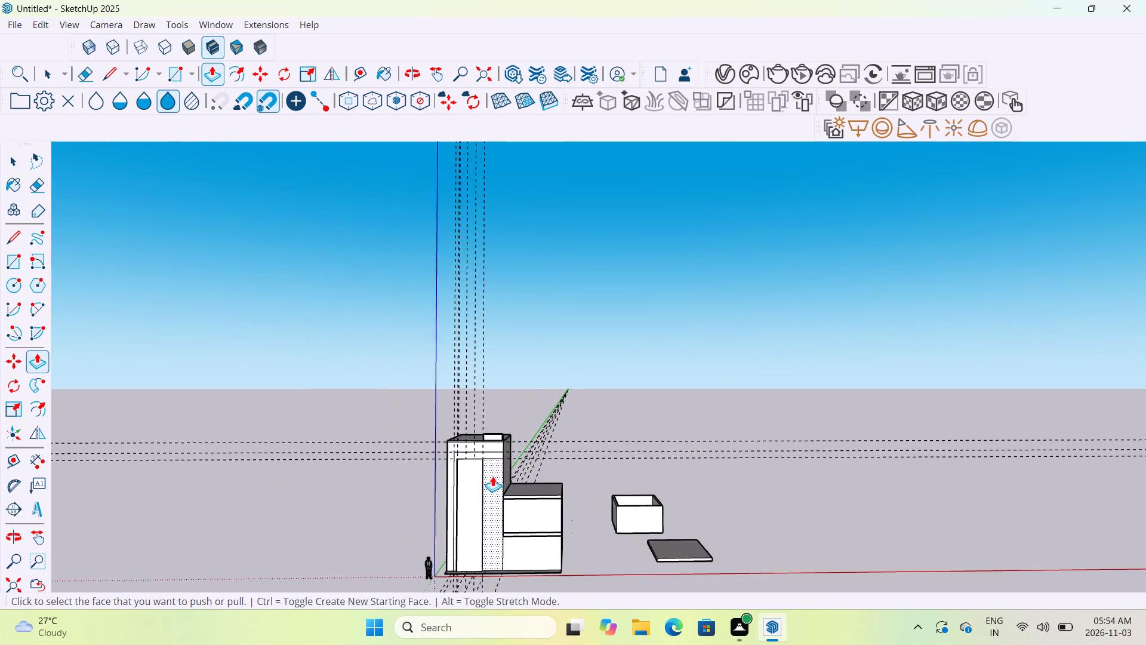
scroll(492, 476, "up", 3)
scroll(494, 483, "down", 11)
middle_click_drag(495, 514, 494, 499)
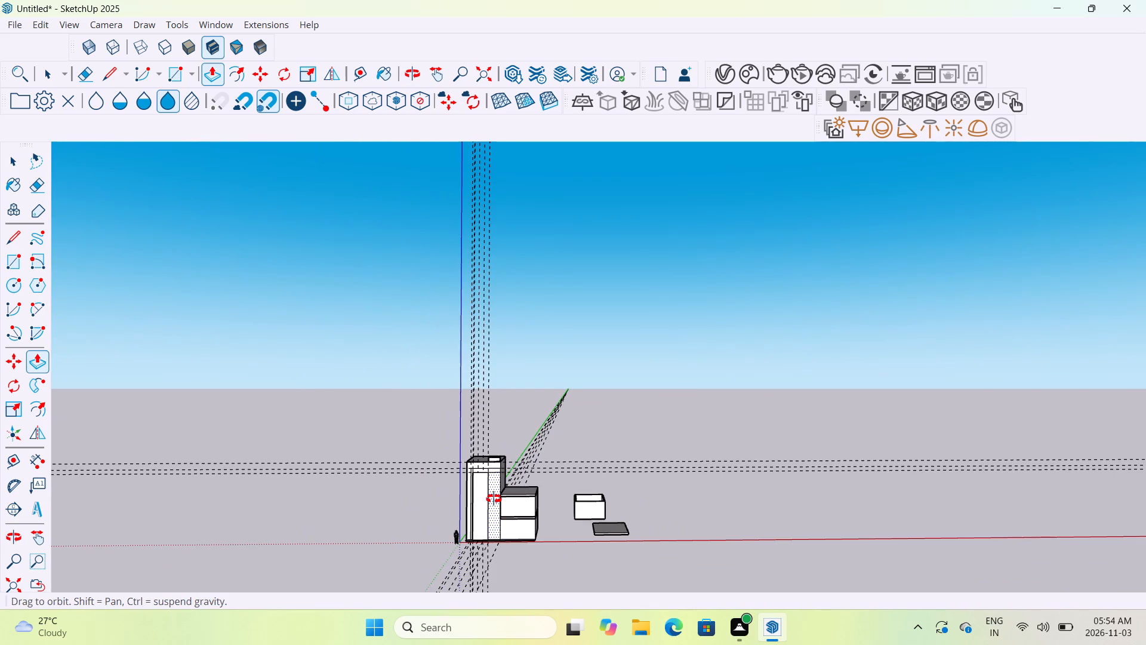
middle_click_drag(494, 499, 498, 470)
scroll(492, 471, "up", 6)
middle_click_drag(491, 467, 499, 482)
scroll(499, 482, "down", 14)
scroll(494, 526, "up", 9)
scroll(493, 520, "down", 1)
scroll(493, 520, "up", 8)
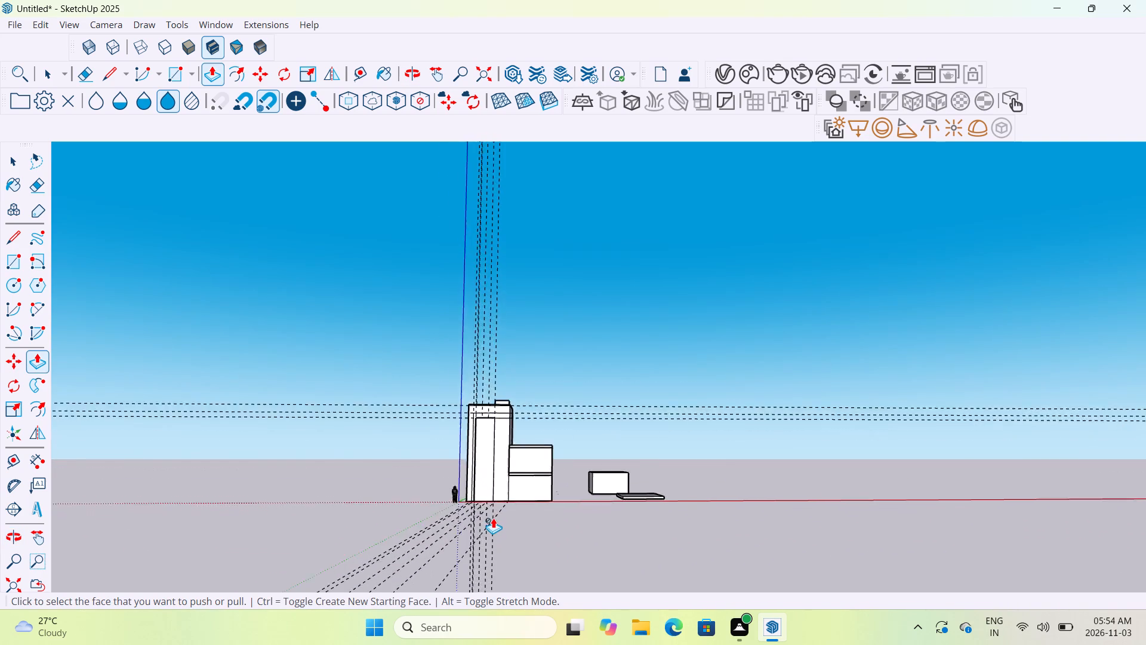
scroll(493, 518, "up", 8)
middle_click_drag(484, 397, 503, 447)
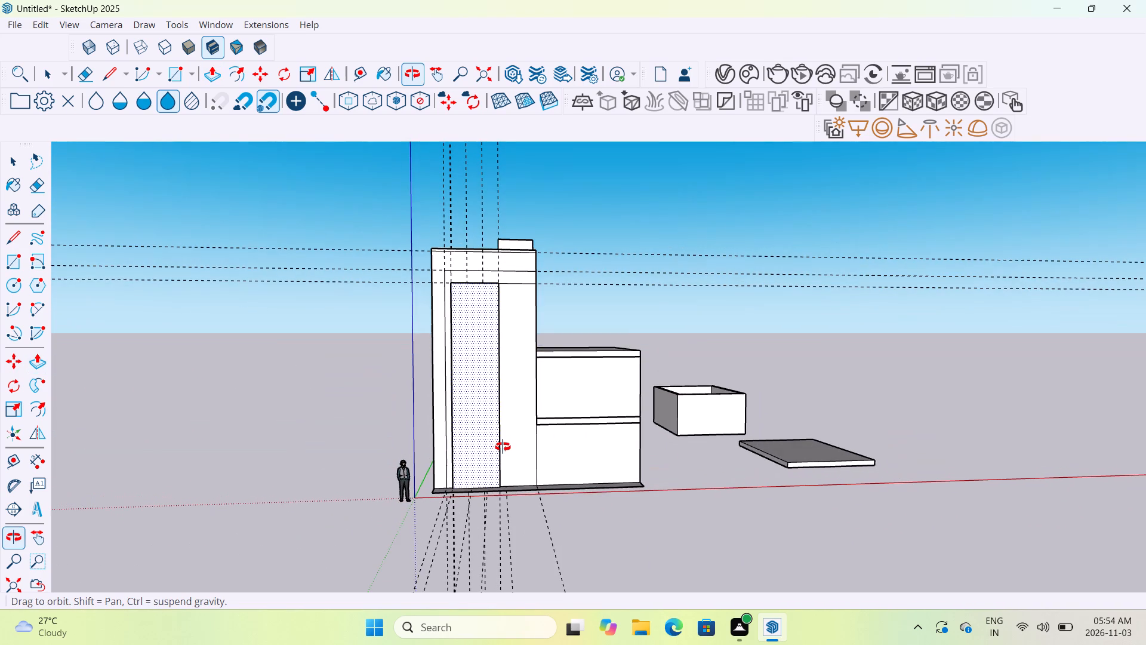
middle_click_drag(503, 447, 495, 447)
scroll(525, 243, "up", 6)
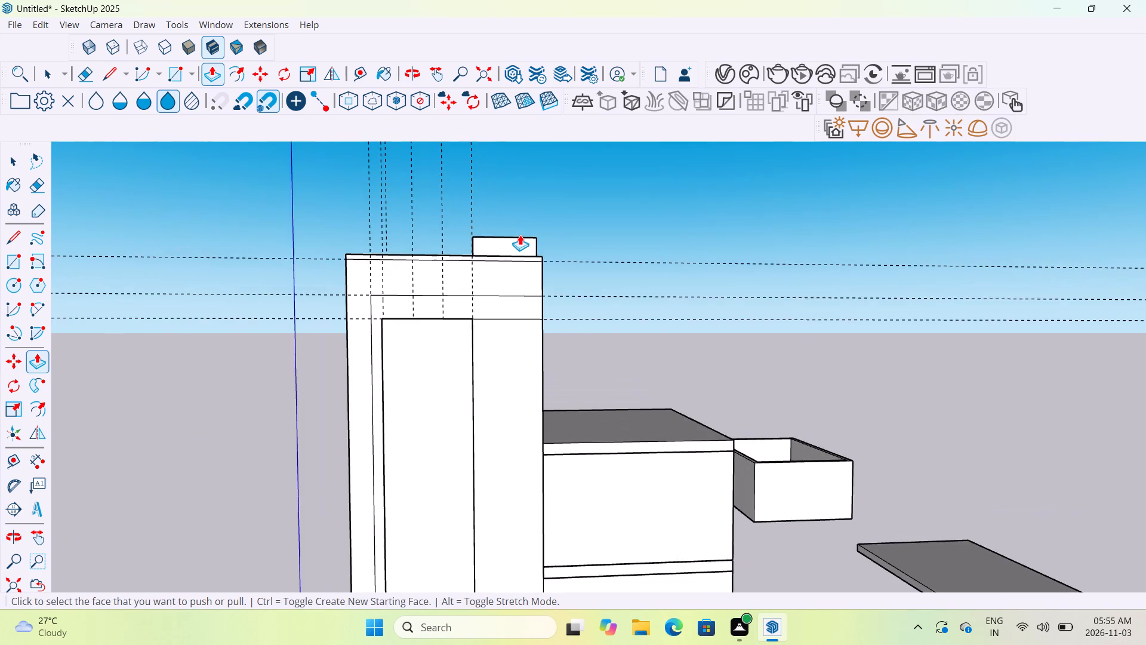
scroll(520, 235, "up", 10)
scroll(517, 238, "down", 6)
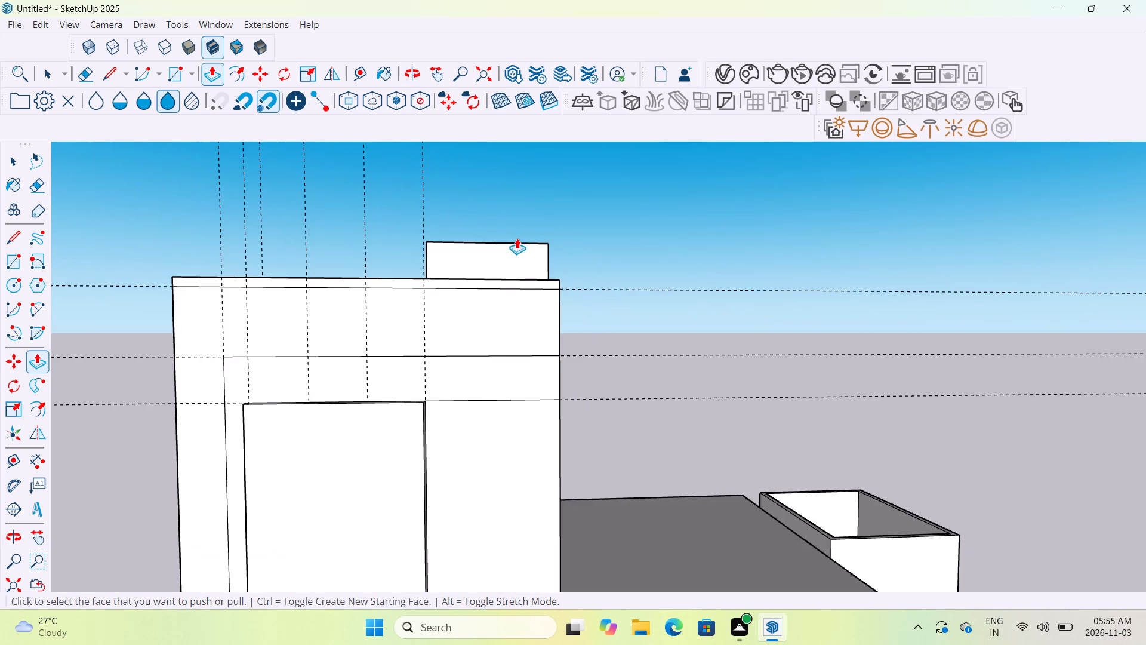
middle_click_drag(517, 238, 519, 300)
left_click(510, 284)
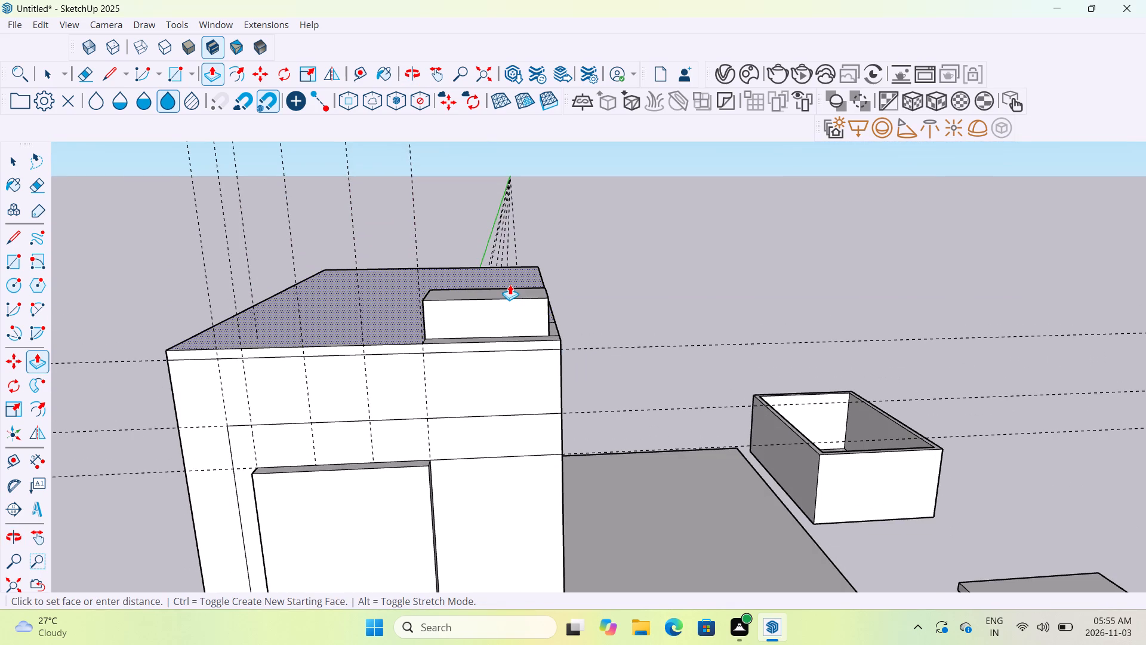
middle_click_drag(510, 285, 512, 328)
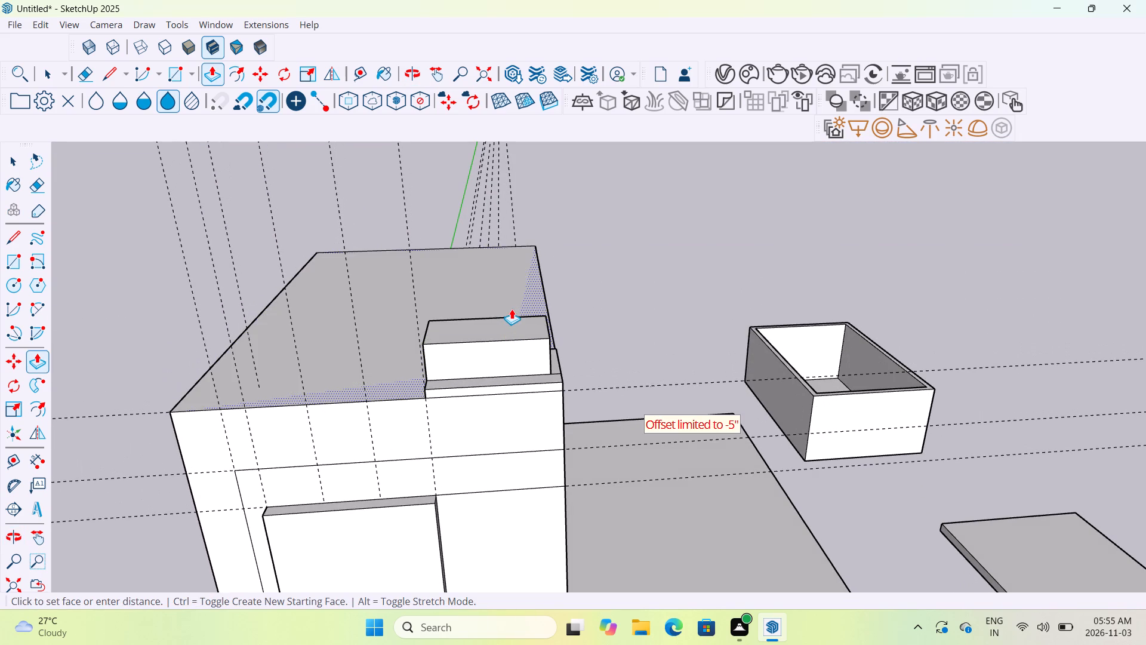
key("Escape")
Push/Pull the top face of the small rooftop block slightly higher.
left_click(512, 318)
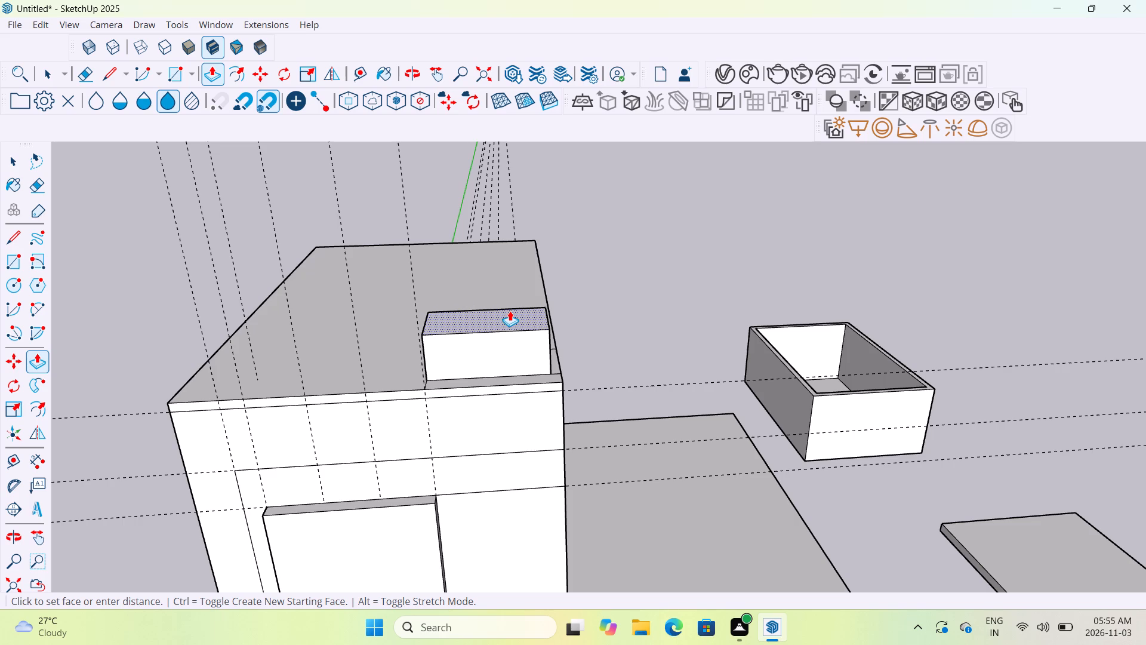
left_click(510, 311)
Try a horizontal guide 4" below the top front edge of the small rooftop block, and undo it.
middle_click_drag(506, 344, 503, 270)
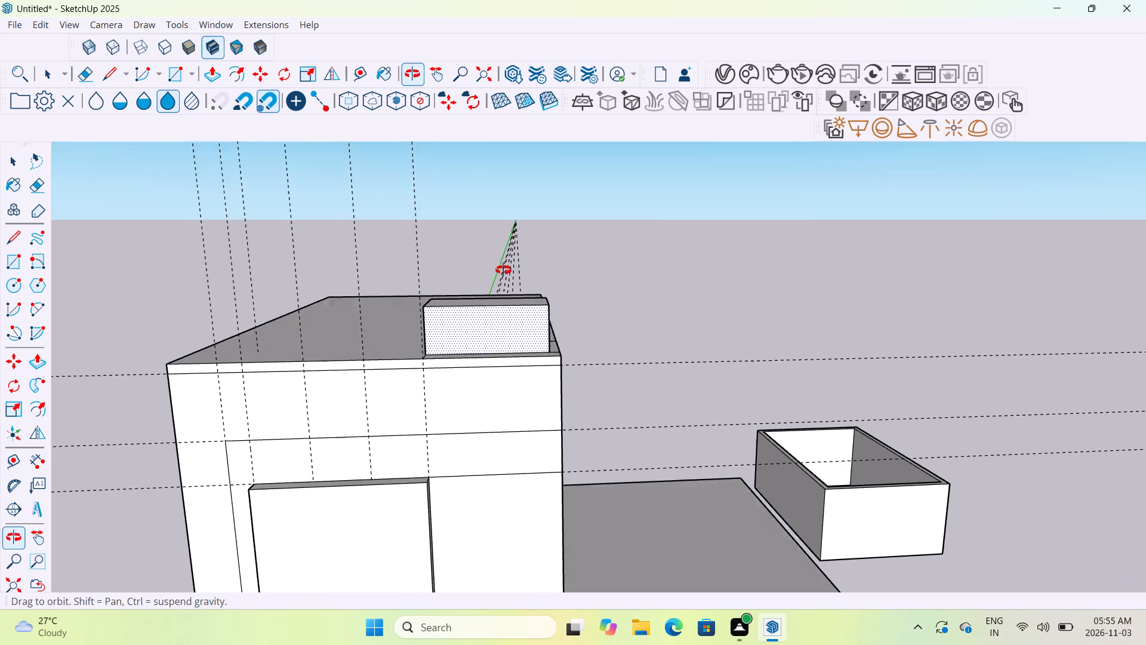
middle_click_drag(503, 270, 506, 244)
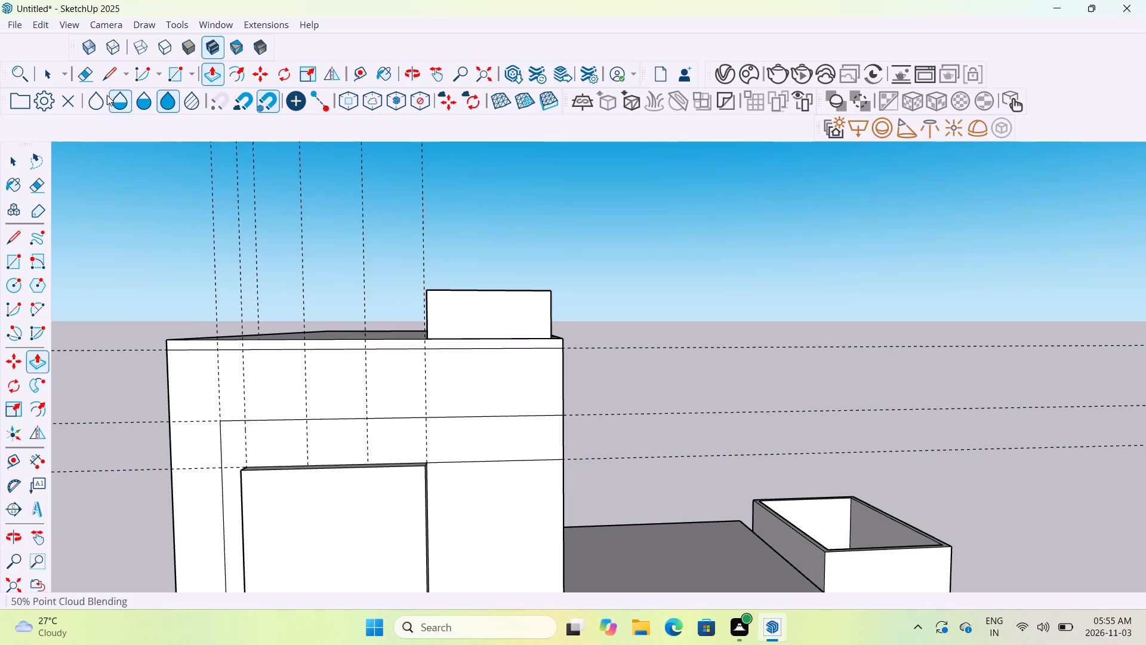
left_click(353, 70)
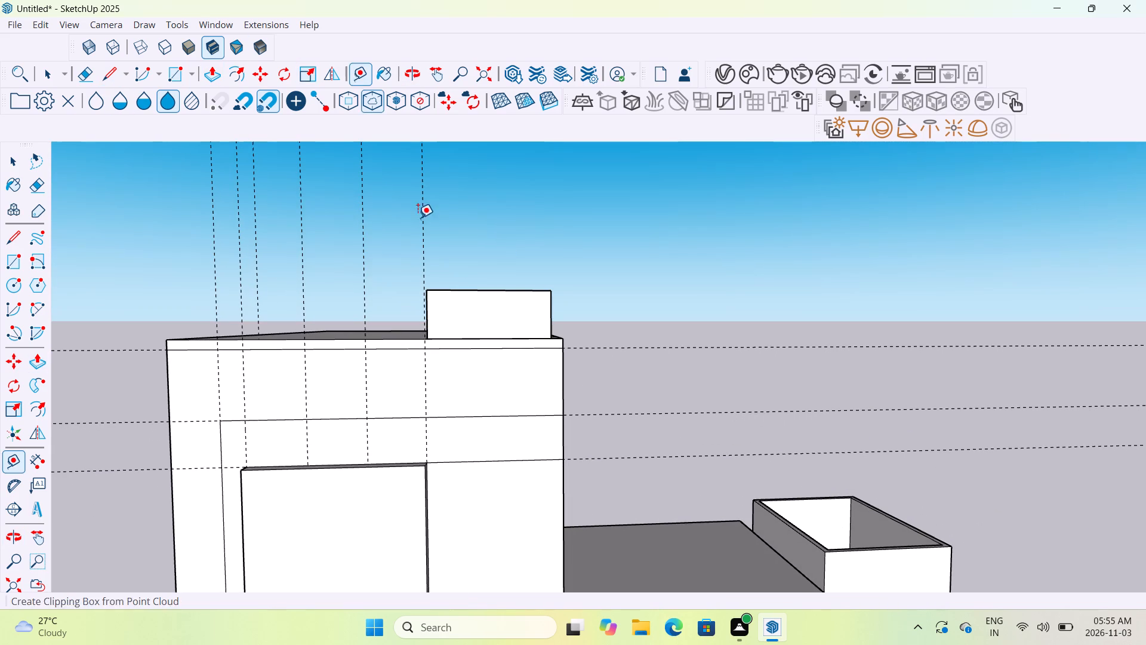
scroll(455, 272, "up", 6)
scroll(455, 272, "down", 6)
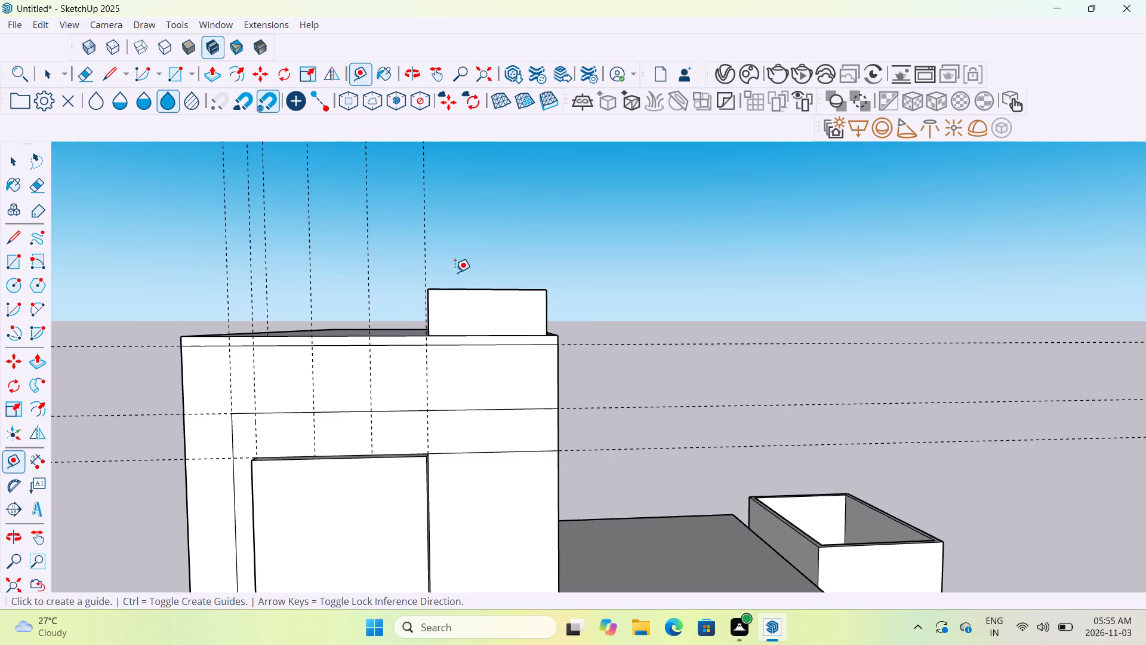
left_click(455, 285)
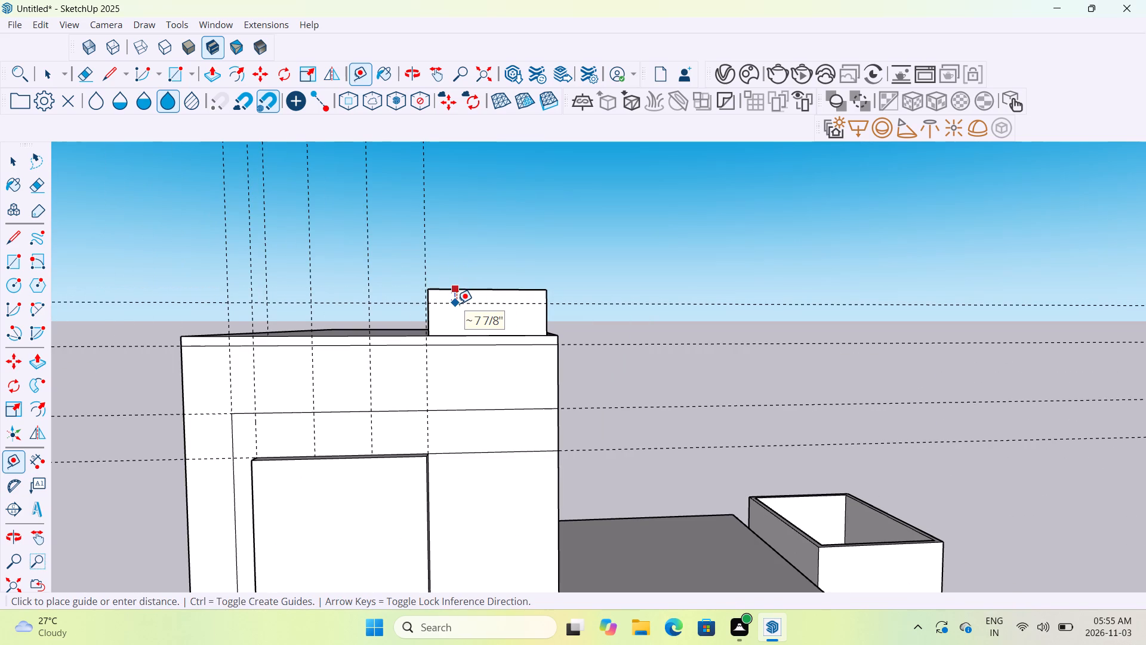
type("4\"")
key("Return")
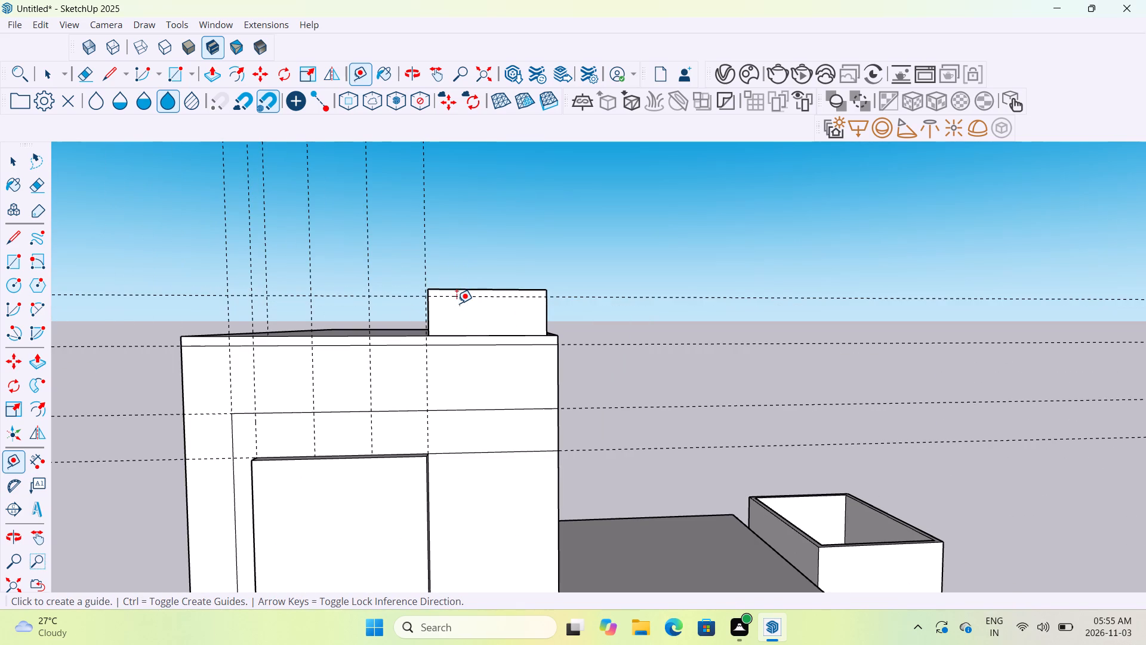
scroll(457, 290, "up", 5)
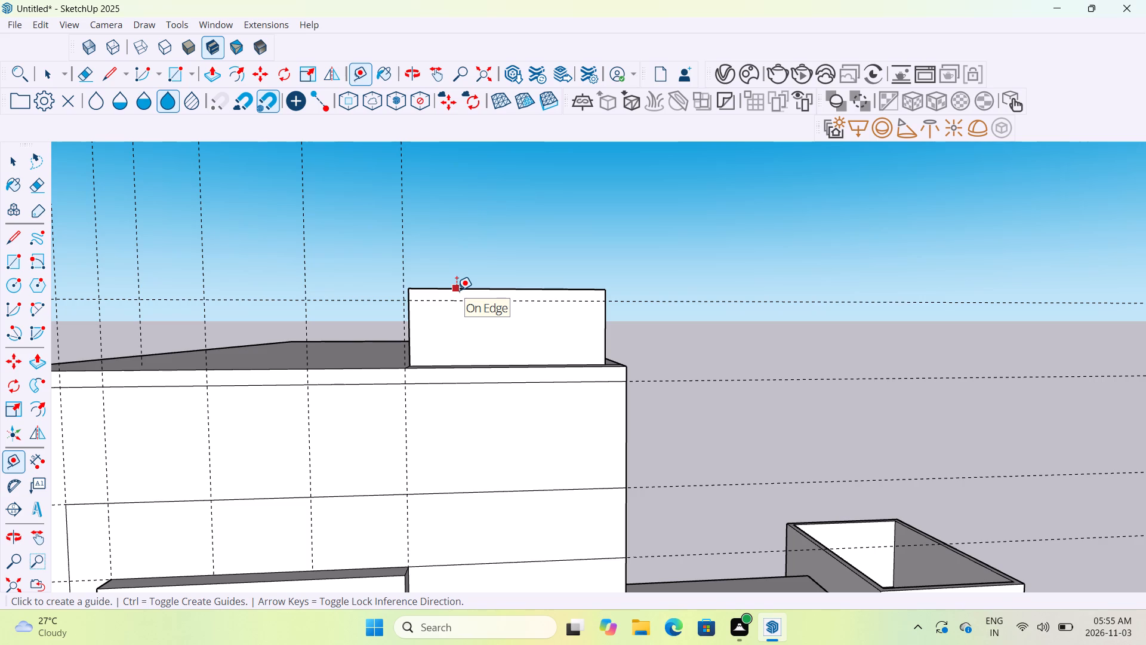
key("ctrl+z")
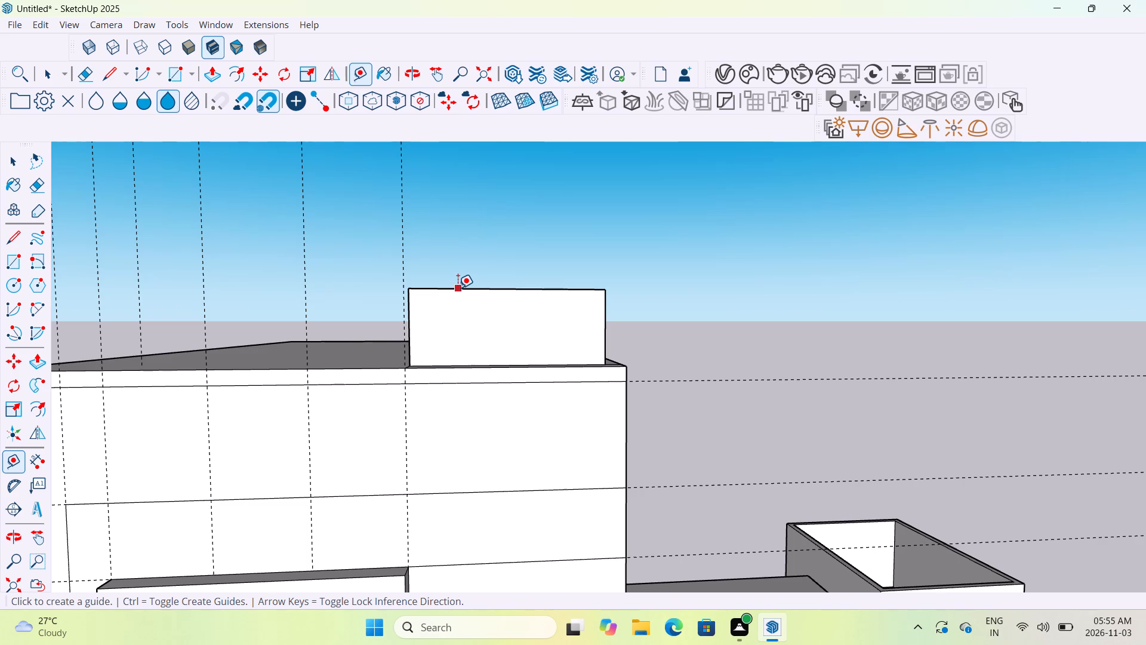
Place a horizontal guide 5" below the top front edge of the small rooftop block.
left_click(458, 287)
type("5\"")
key("Return")
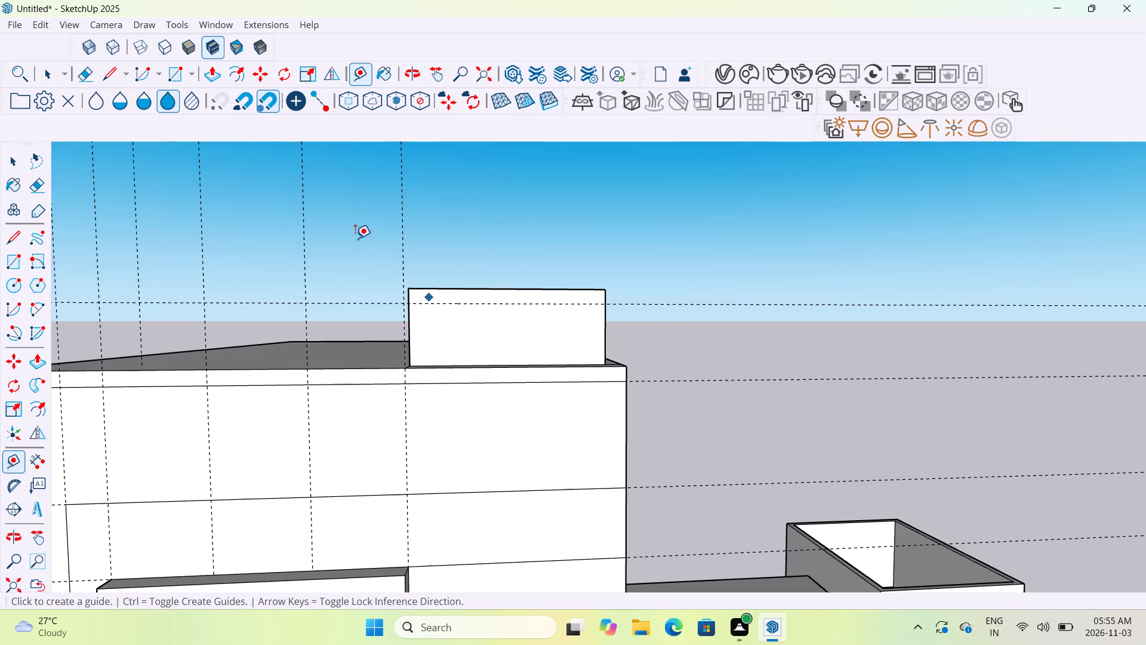
Draw a line along the guide across the rooftop block's front face and continue it at the same height across the adjoining side face.
left_click(107, 73)
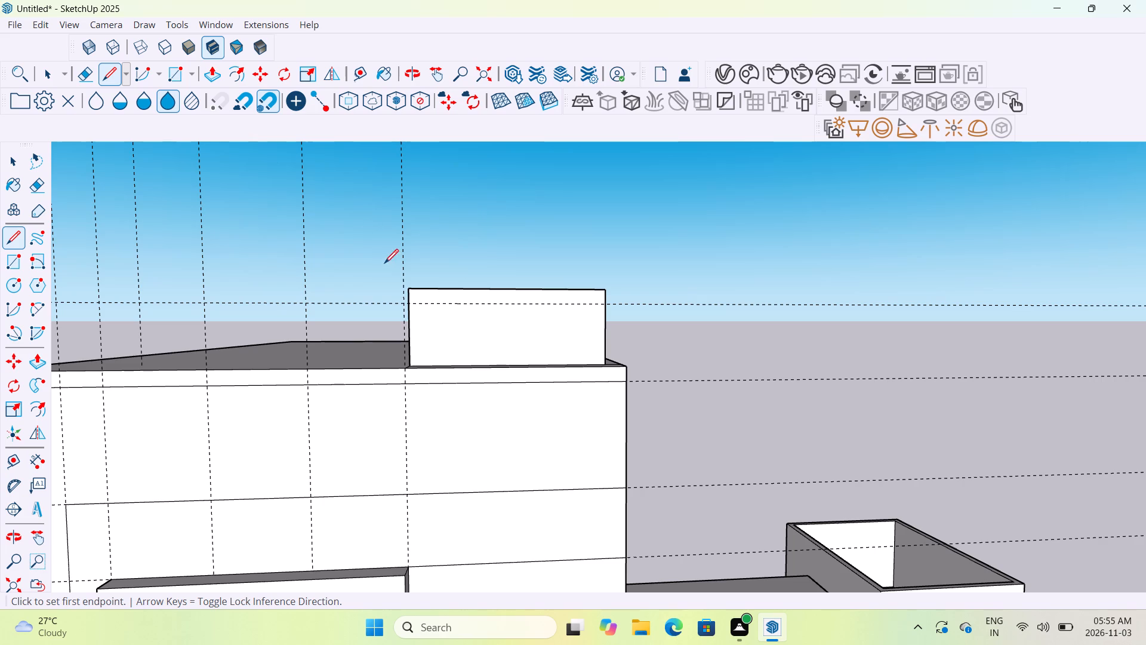
scroll(404, 302, "up", 5)
scroll(414, 306, "down", 6)
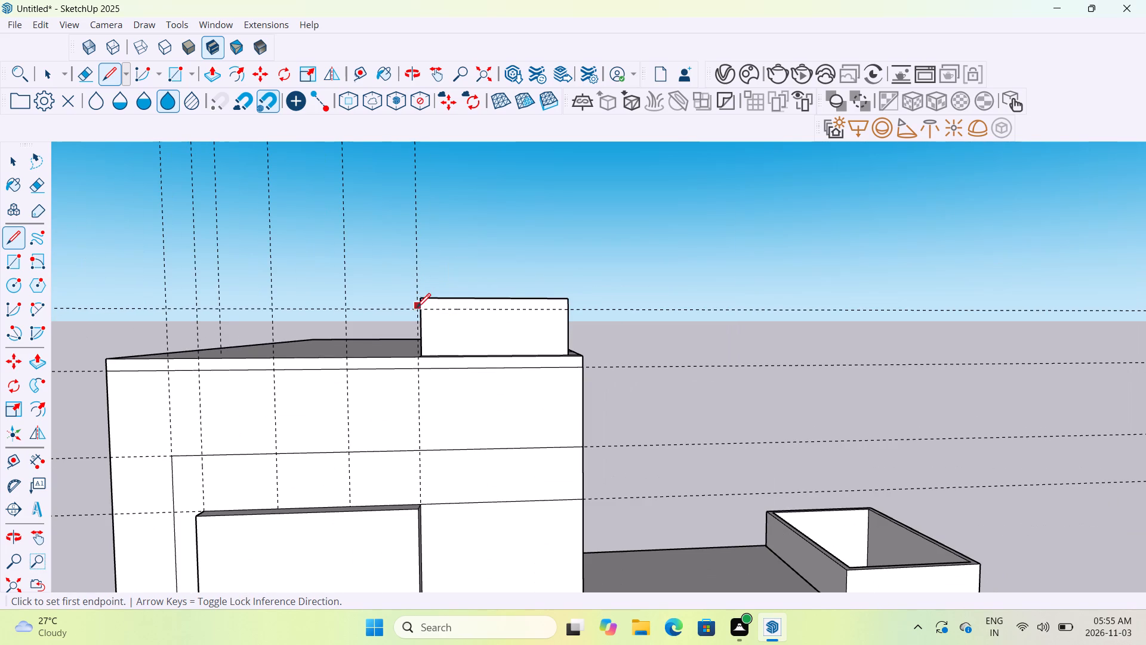
scroll(421, 310, "up", 5)
left_click(421, 309)
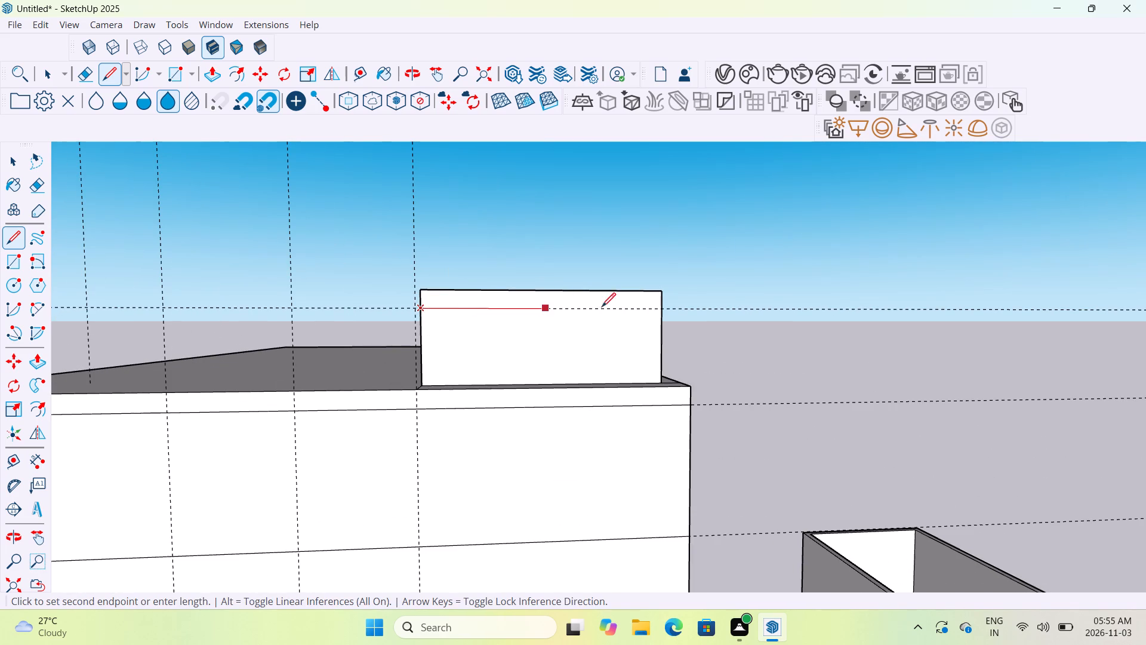
left_click(660, 315)
middle_click_drag(731, 315, 705, 342)
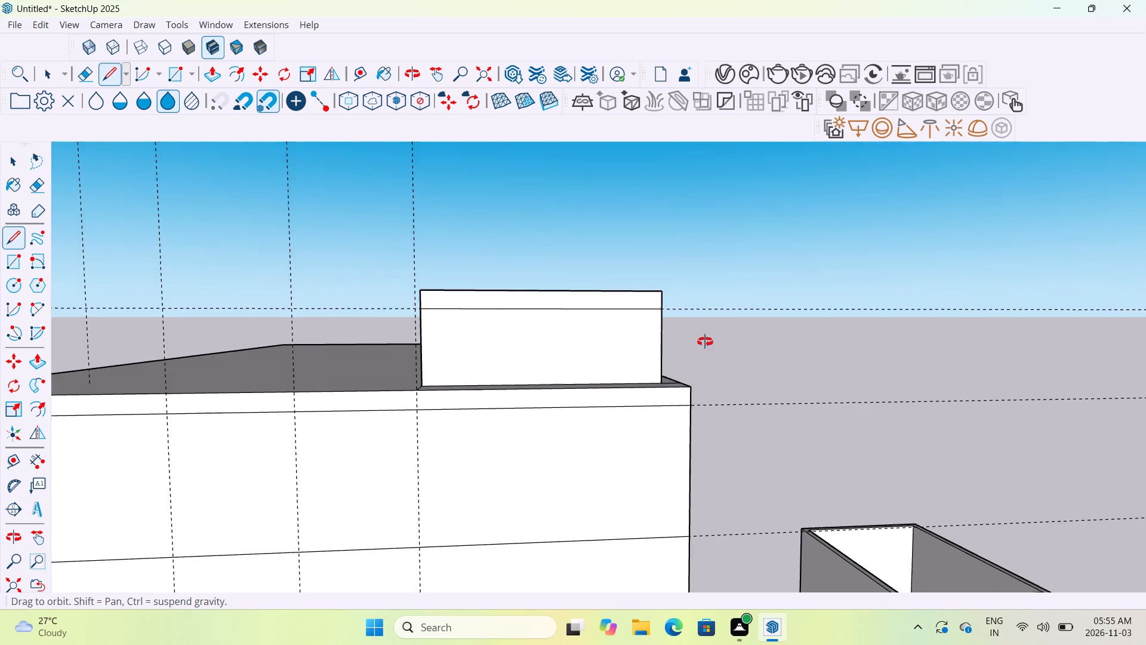
middle_click_drag(705, 342, 356, 380)
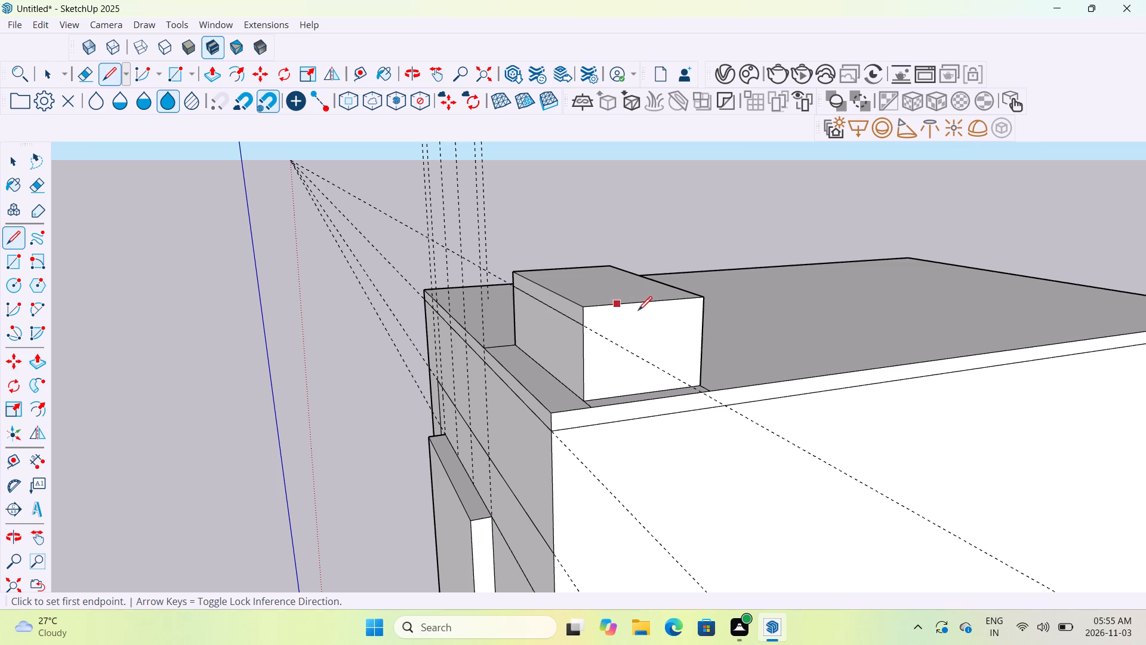
left_click(703, 317)
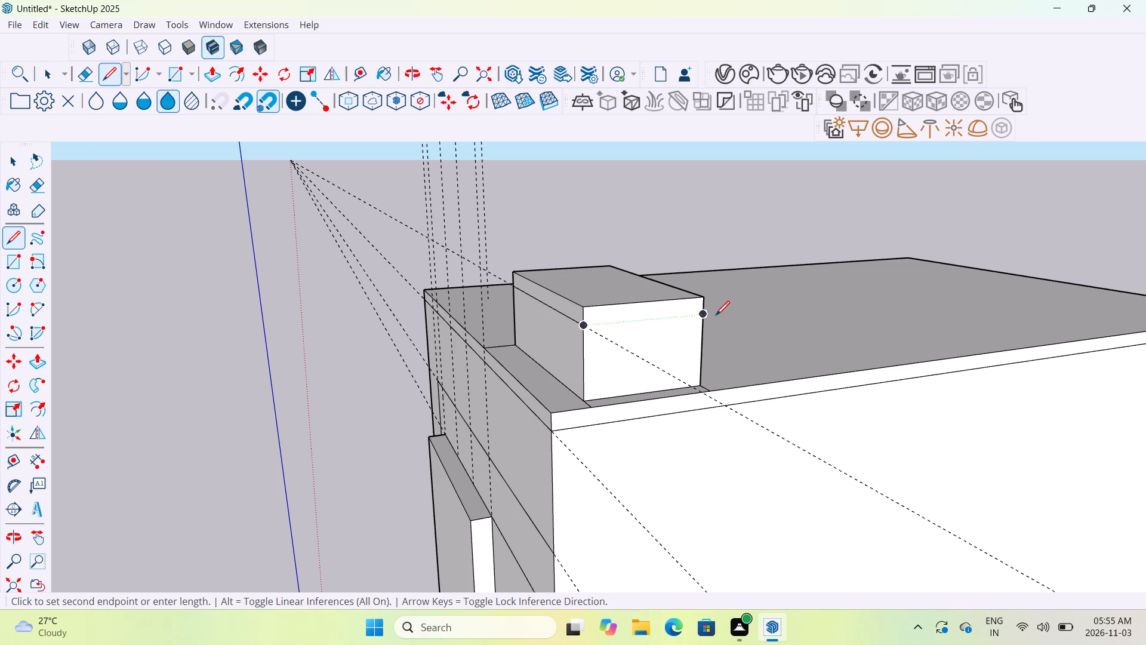
left_click(583, 328)
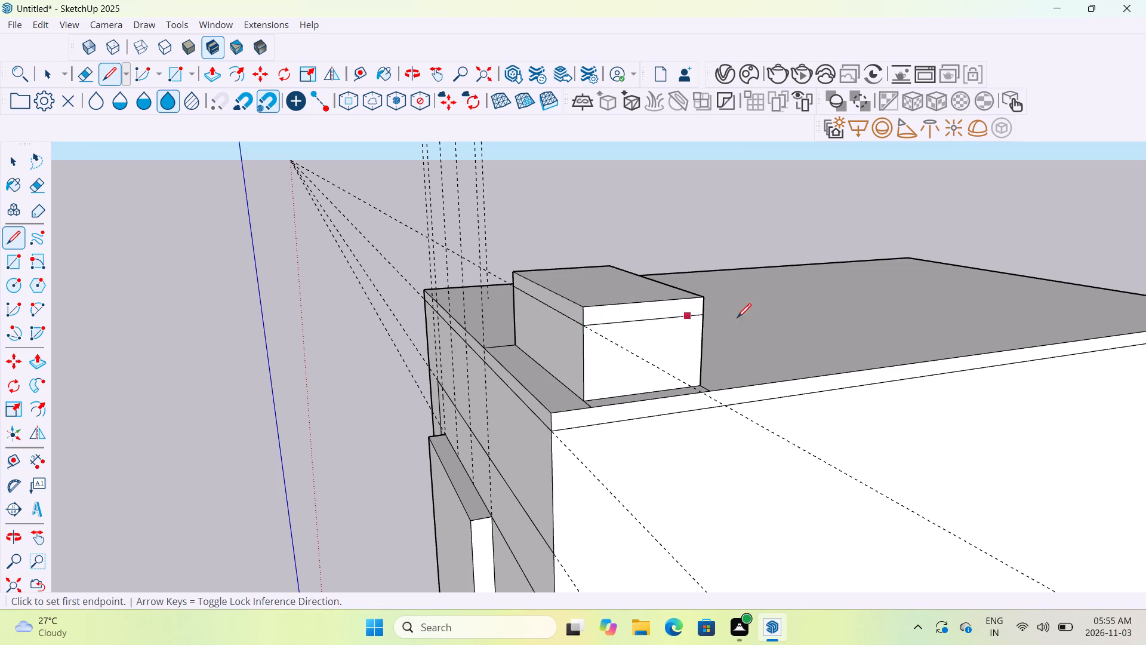
Continue the band line across the rear face and remaining side face of the small rooftop block to close the loop.
middle_click_drag(743, 319, 316, 380)
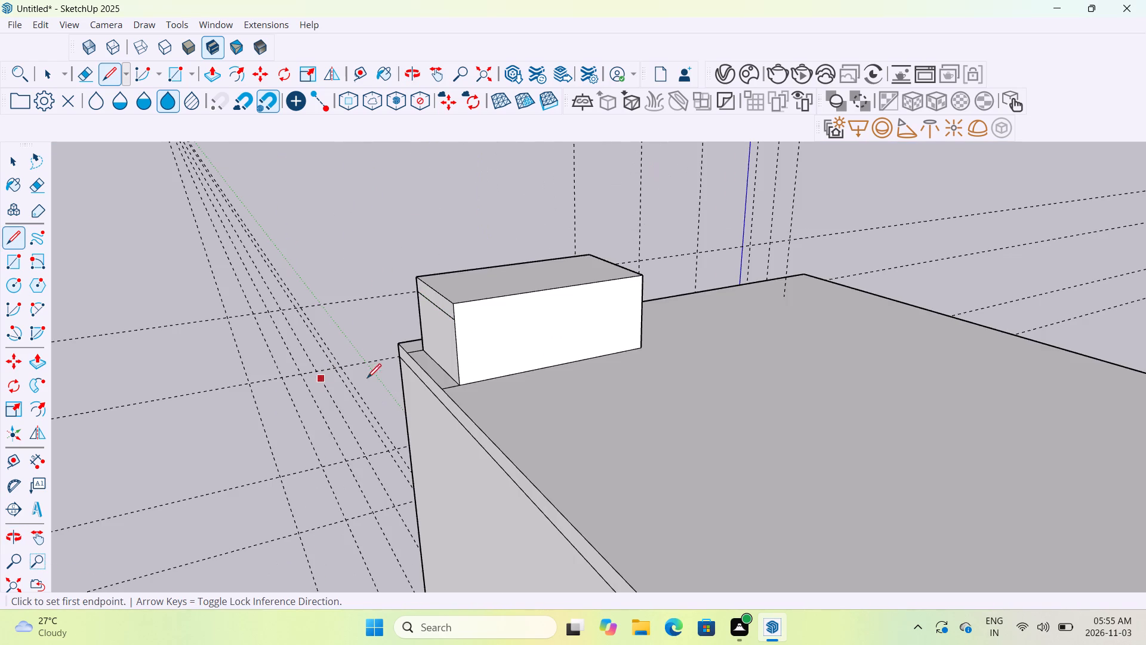
left_click(455, 318)
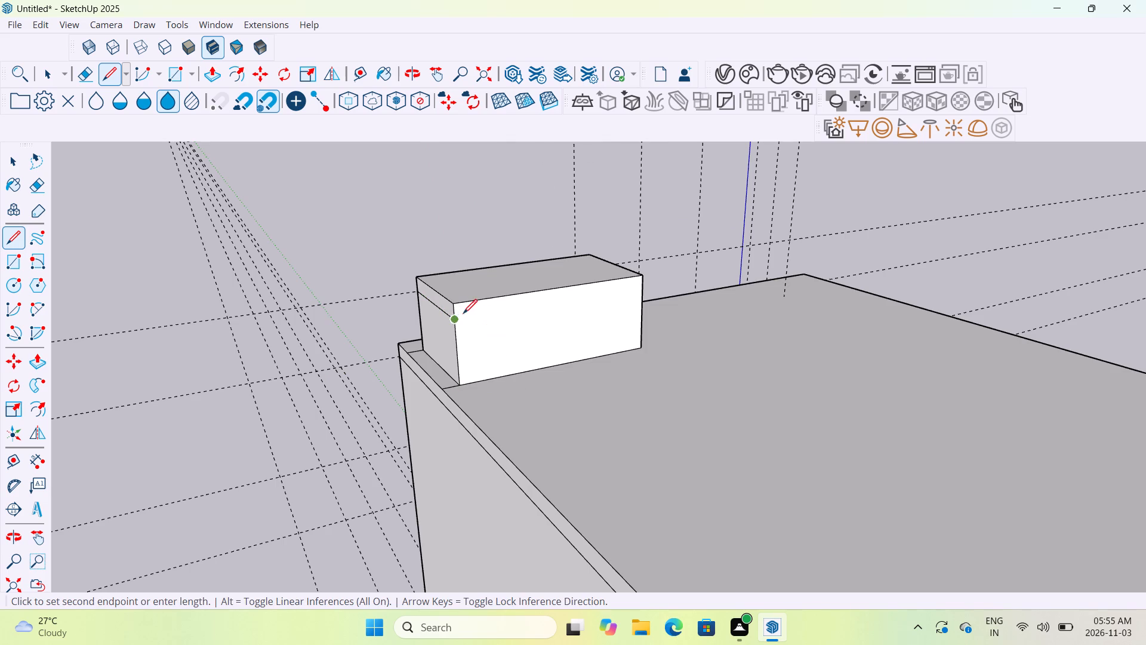
left_click(644, 291)
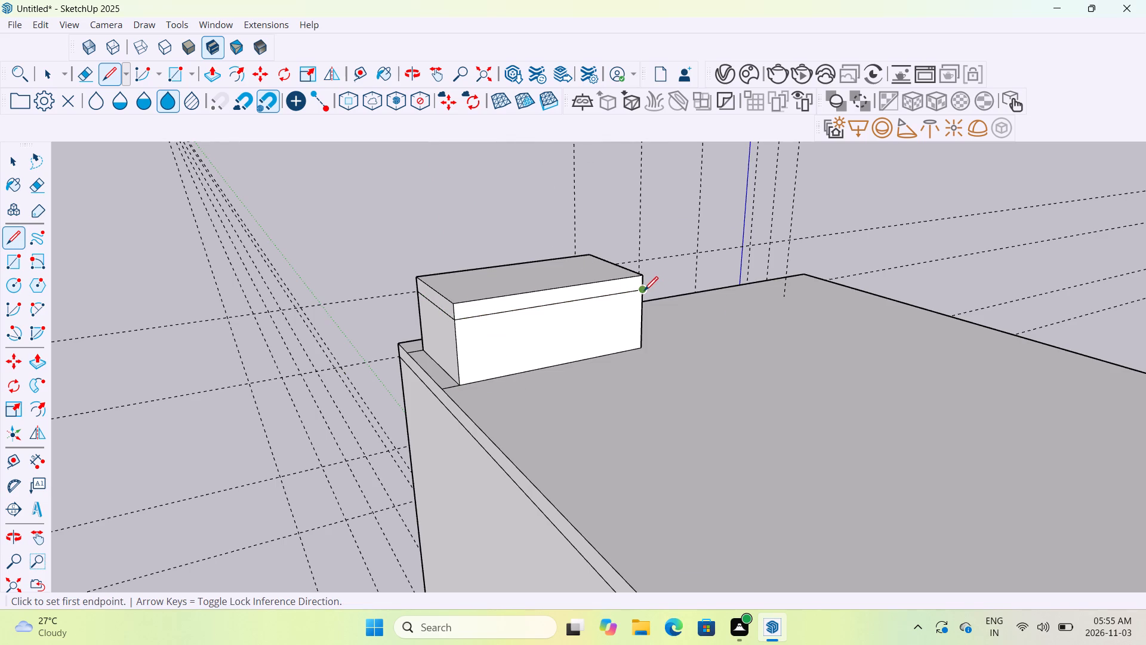
middle_click_drag(719, 276, 335, 309)
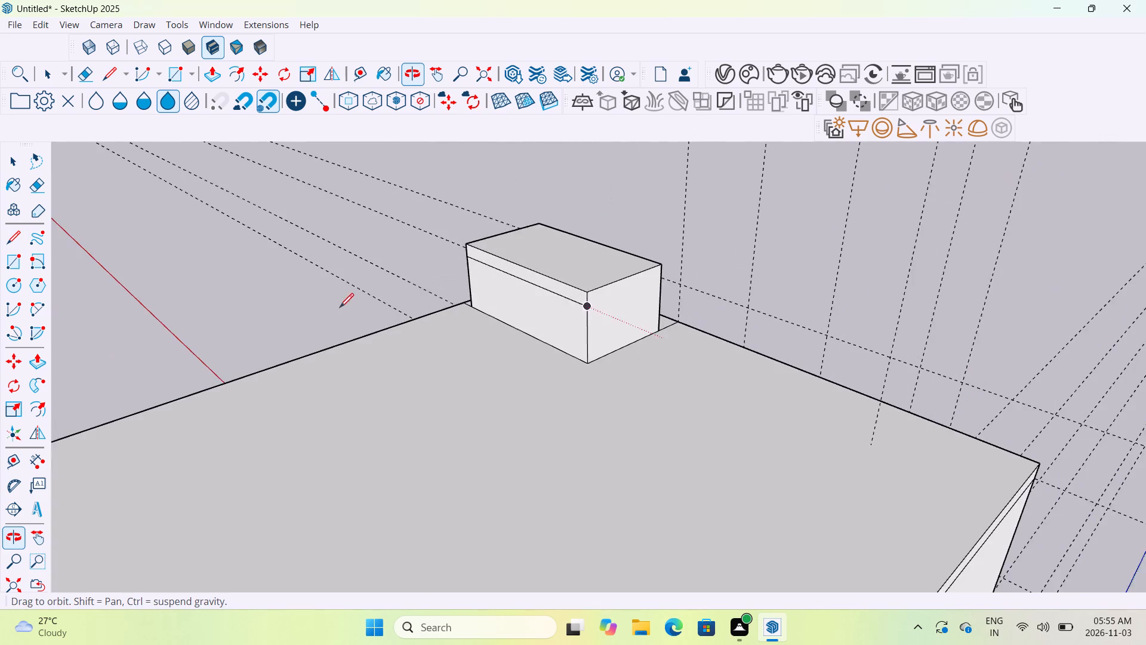
middle_click_drag(744, 332, 540, 340)
middle_click_drag(534, 294, 612, 295)
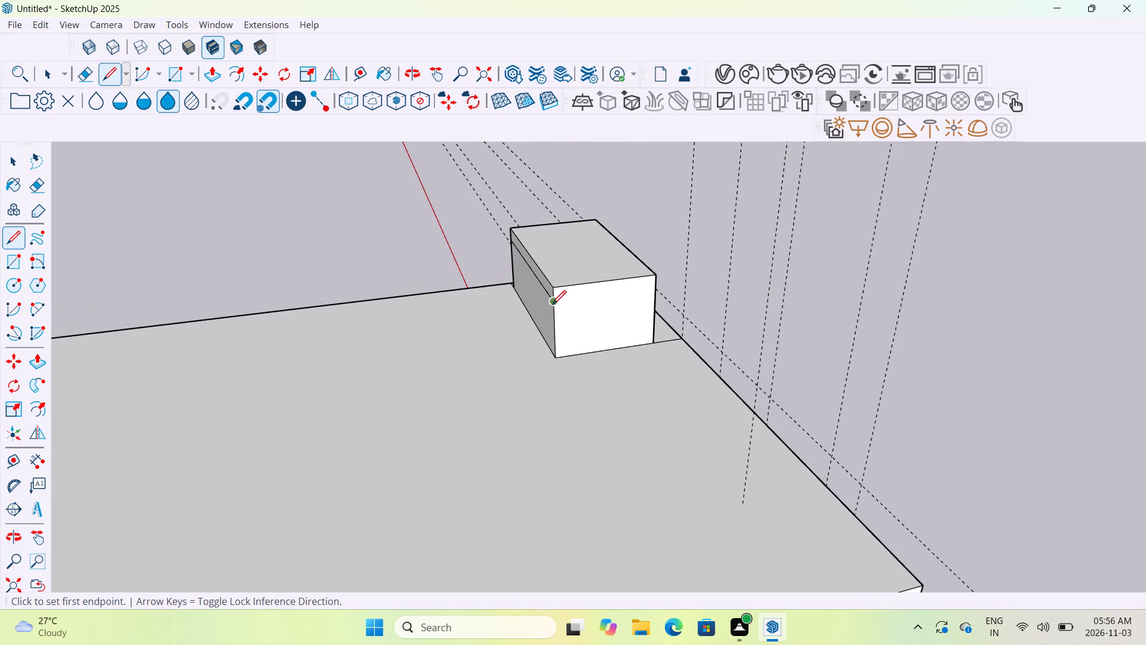
left_click(552, 306)
left_click(660, 289)
Explode the grouped parts of the two-storey block and the detached walled box beside the building.
middle_click_drag(898, 286, 475, 311)
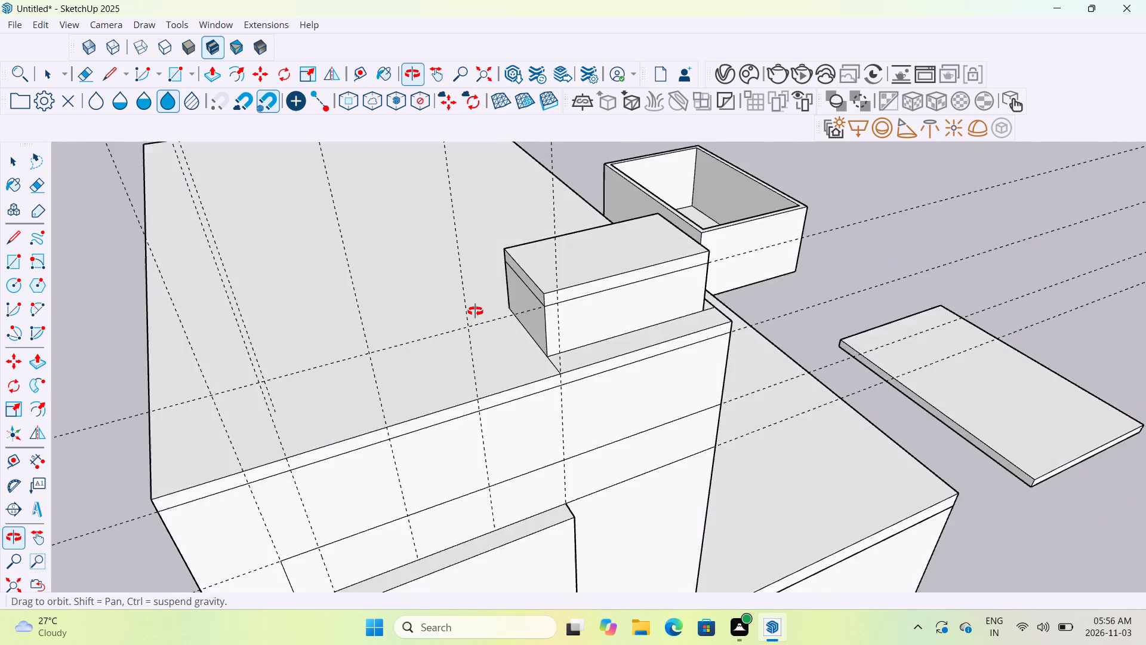
middle_click_drag(475, 311, 455, 287)
scroll(455, 287, "down", 11)
scroll(455, 287, "down", 13)
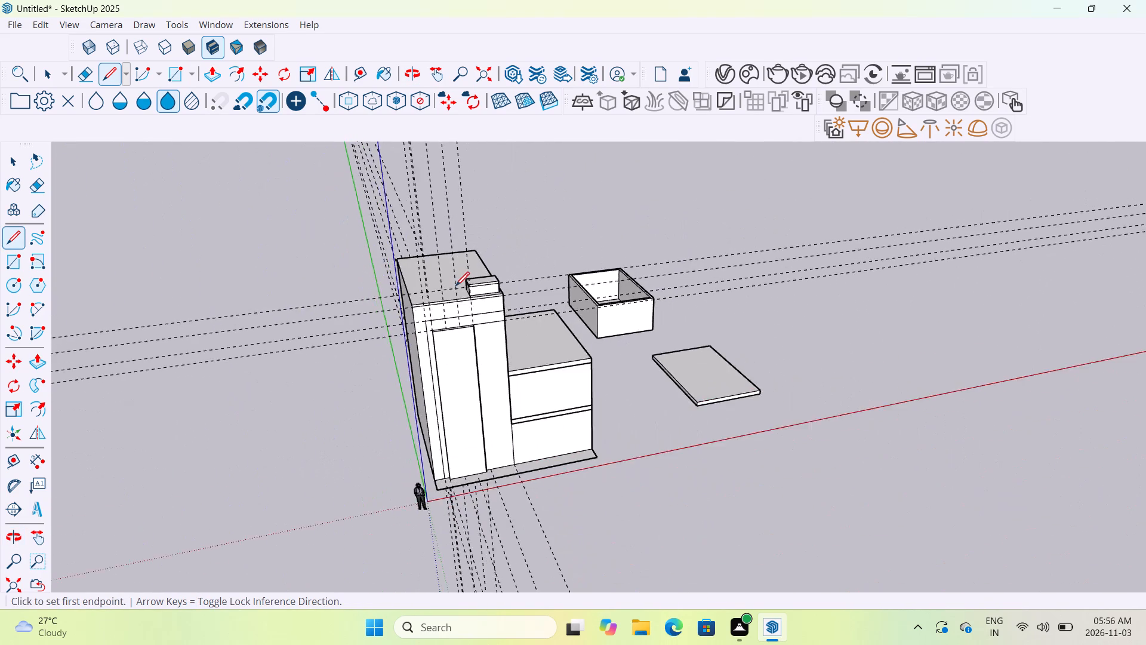
middle_click_drag(617, 377, 556, 401)
scroll(501, 345, "up", 11)
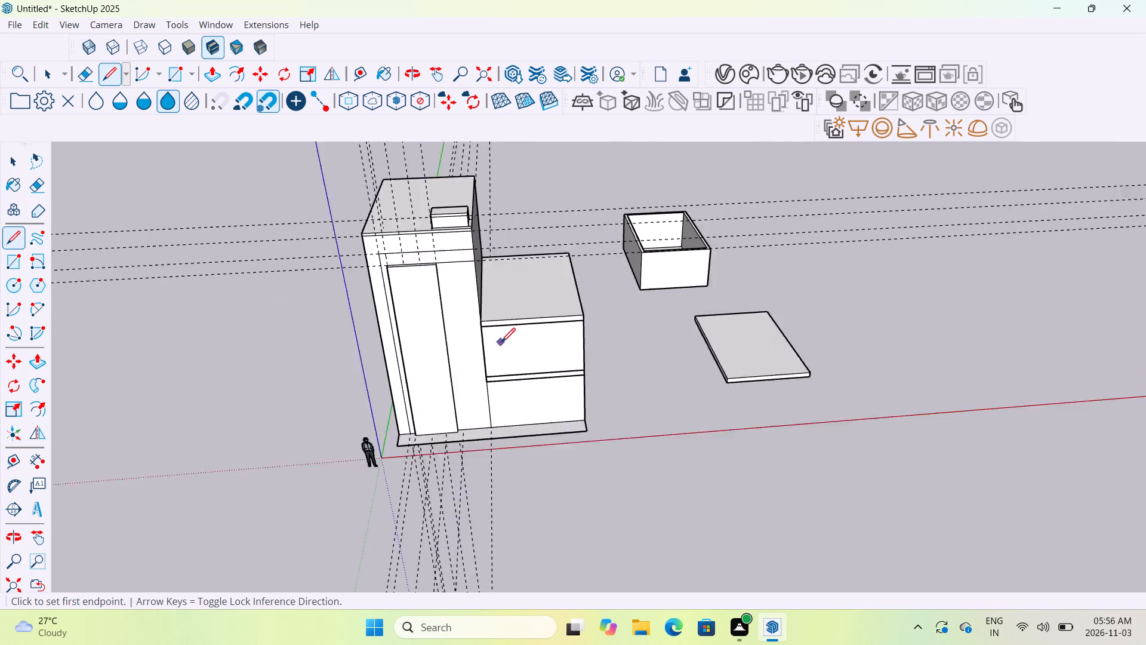
scroll(501, 343, "up", 2)
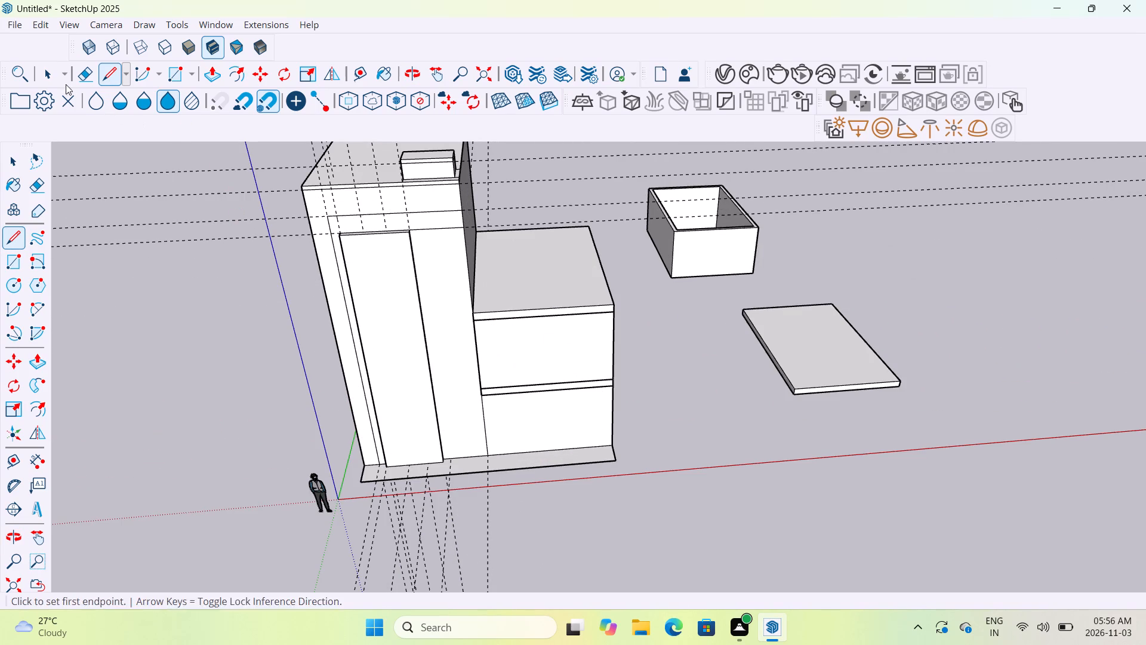
left_click(48, 82)
left_click_drag(648, 425, 596, 443)
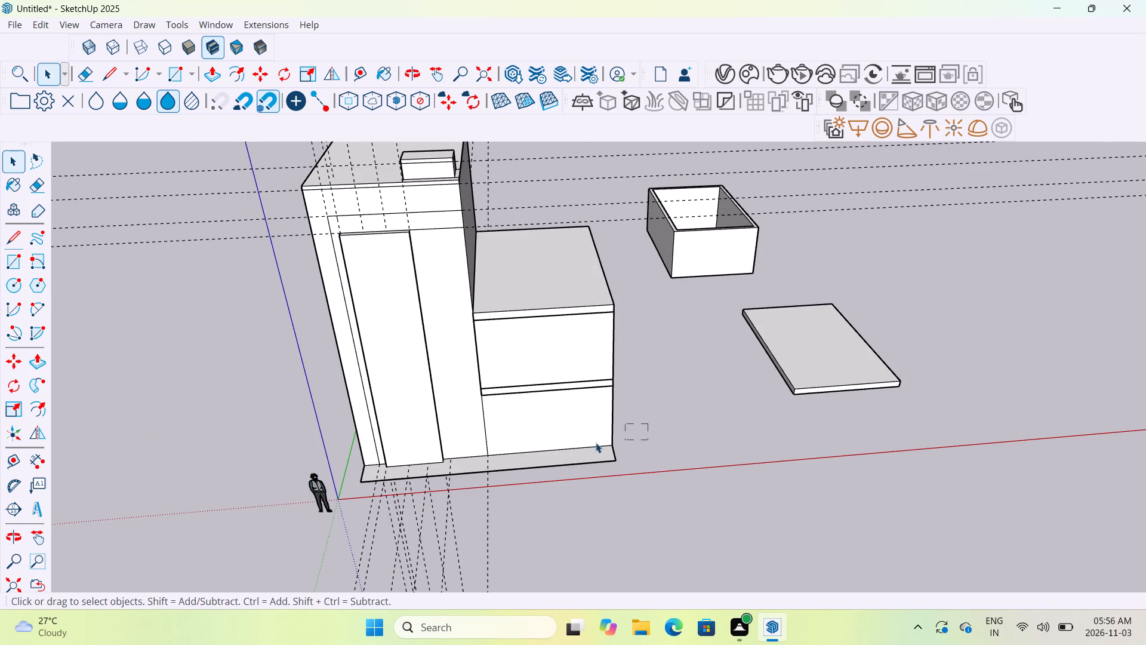
left_click_drag(596, 443, 405, 251)
right_click(529, 259)
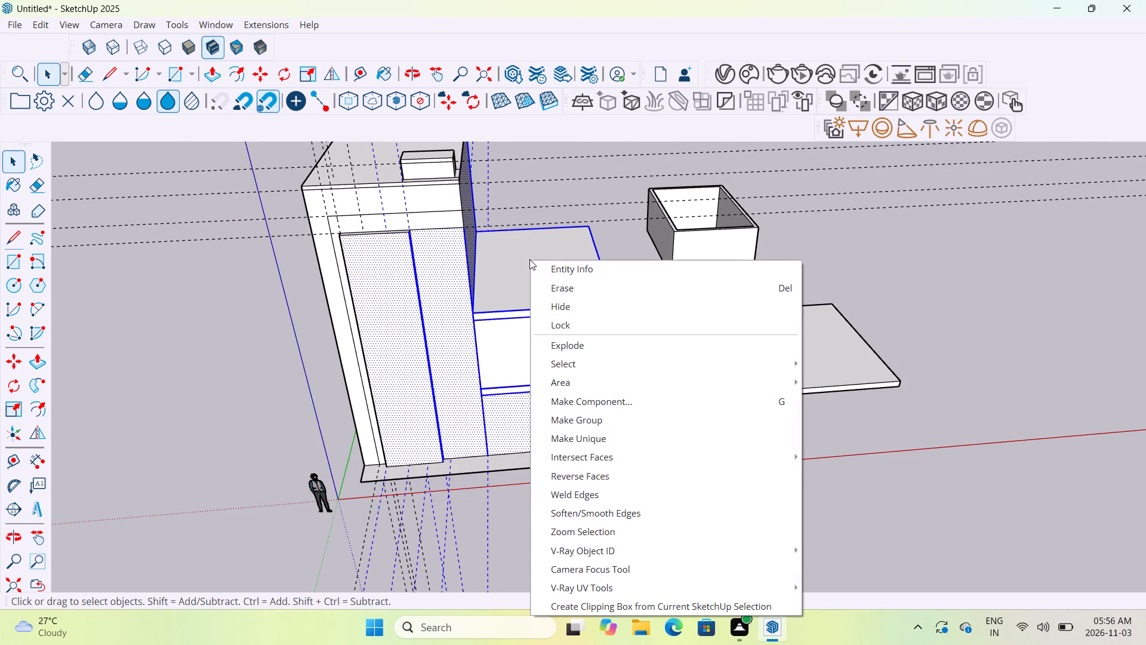
left_click(584, 348)
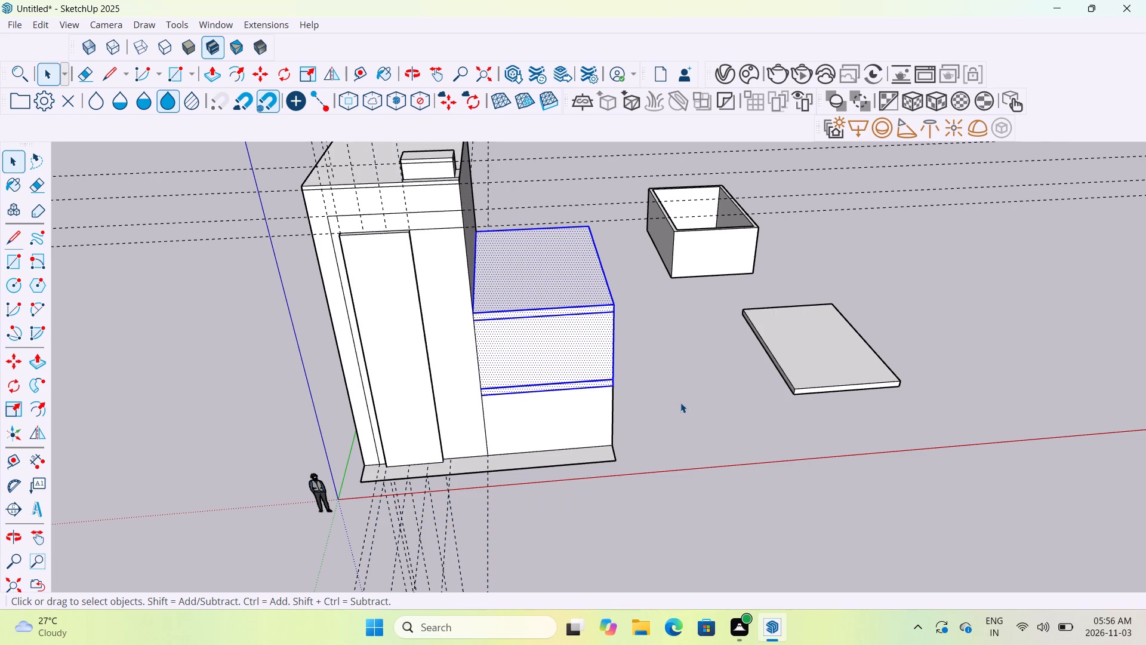
left_click_drag(681, 407, 535, 266)
right_click(534, 265)
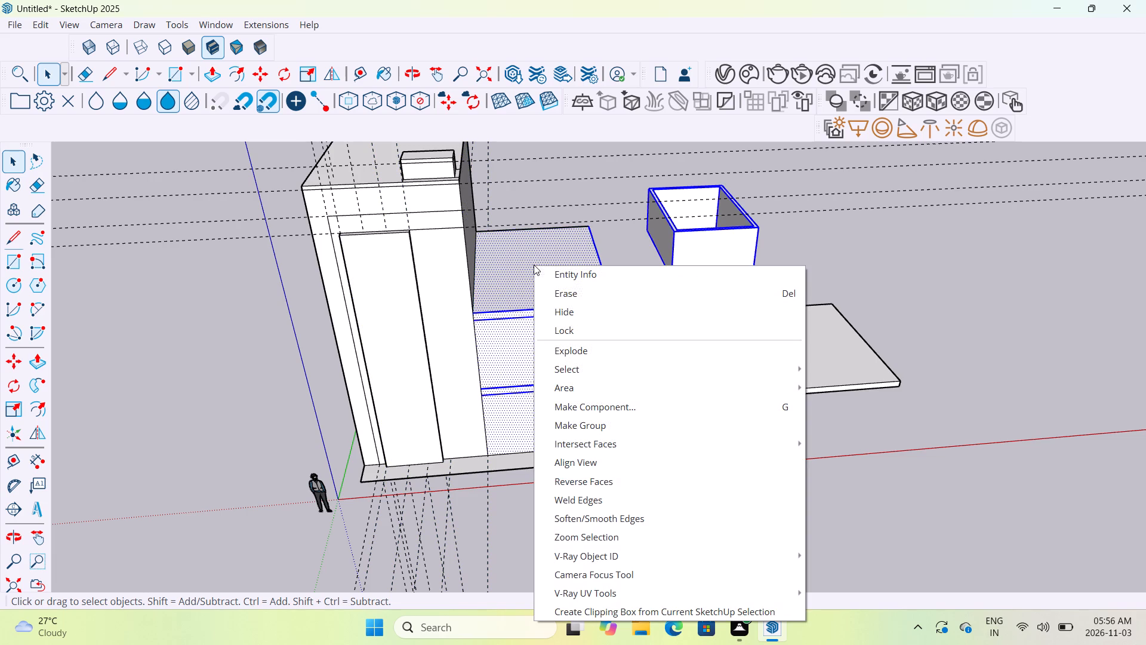
left_click(570, 349)
Check which faces of the exploded two-storey block and the adjoining tall block can be selected individually.
left_click_drag(680, 352, 661, 358)
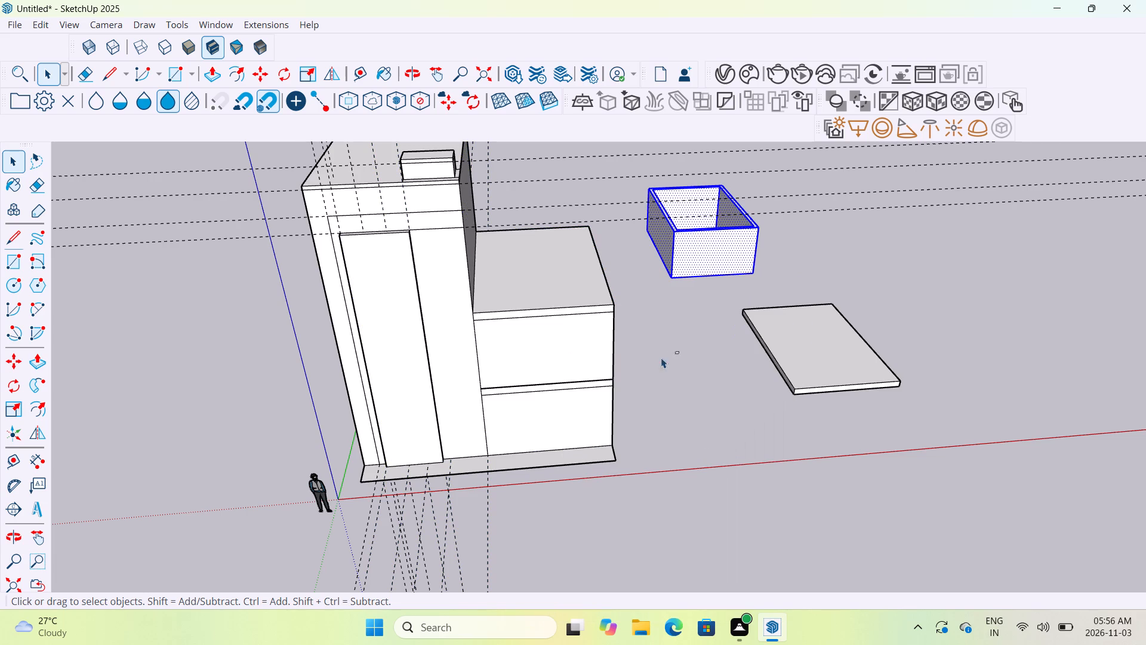
left_click_drag(661, 358, 505, 275)
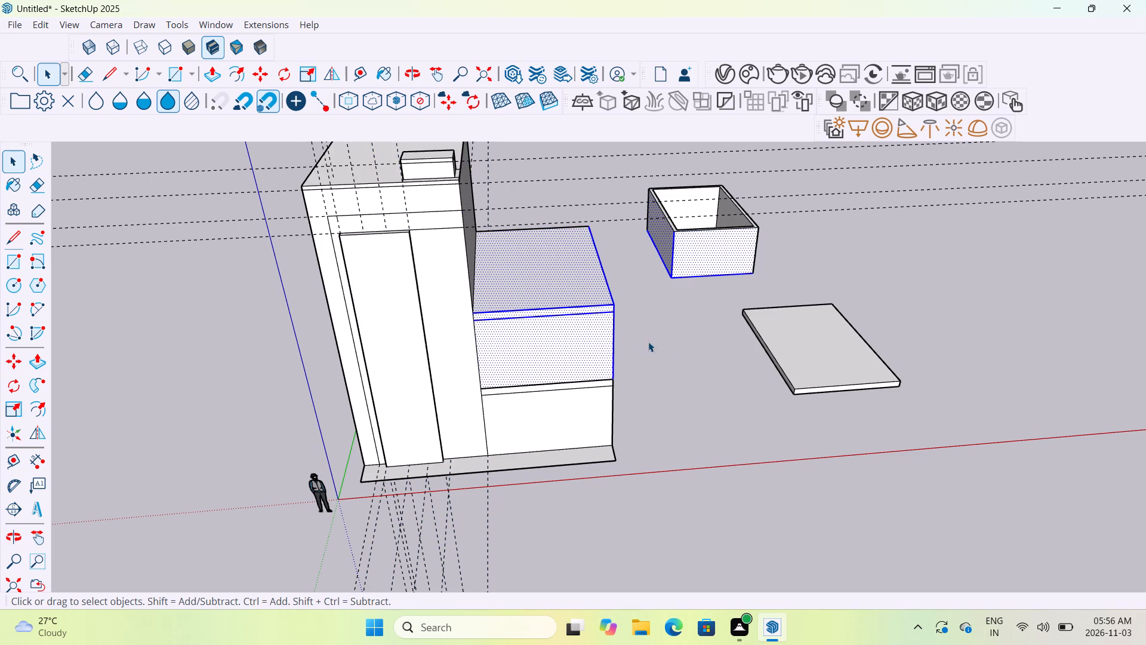
left_click(648, 342)
left_click(593, 346)
left_click(575, 269)
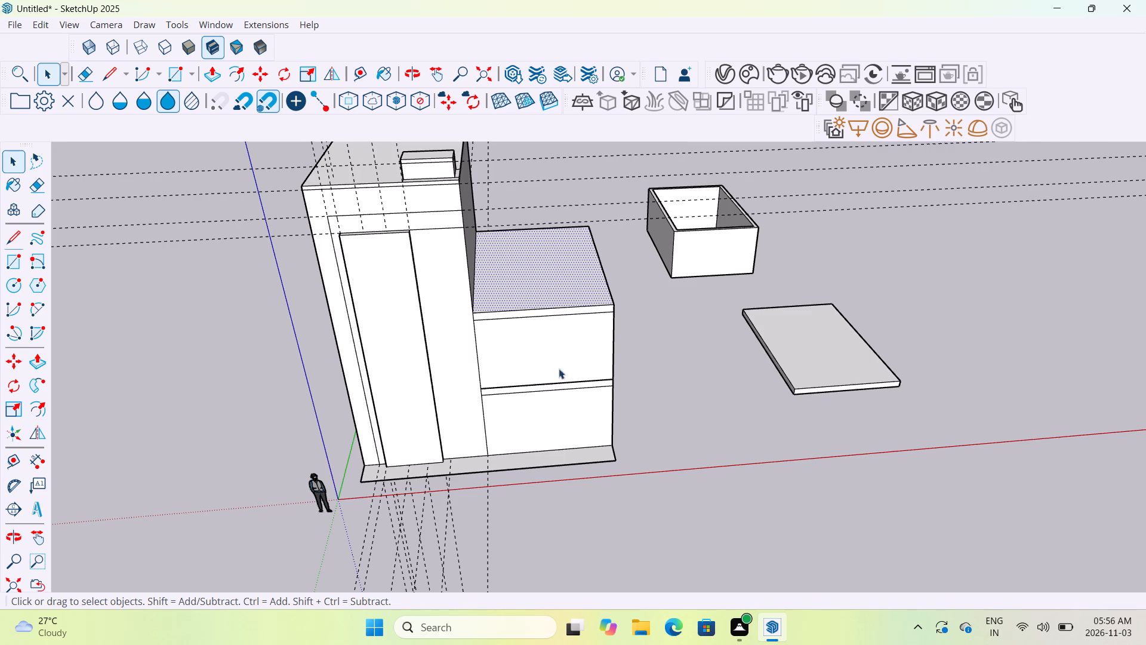
left_click(562, 413)
left_click(463, 367)
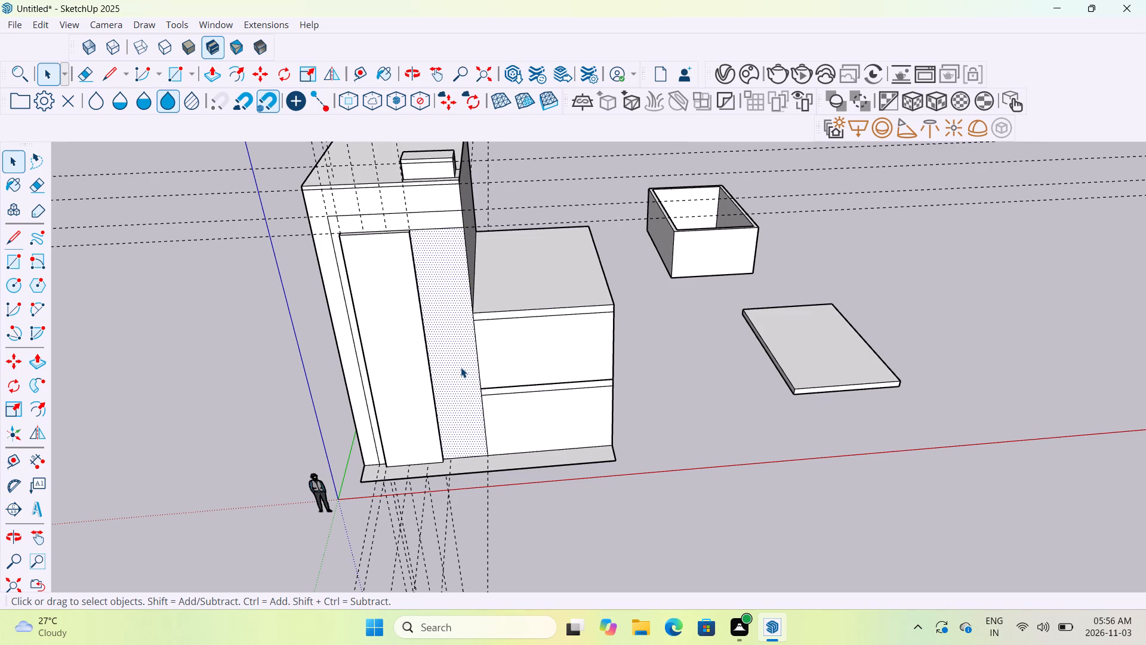
key("Escape")
Erase the front edge and the short end edge of the base strip projecting beyond the two-storey block.
scroll(424, 307, "up", 8)
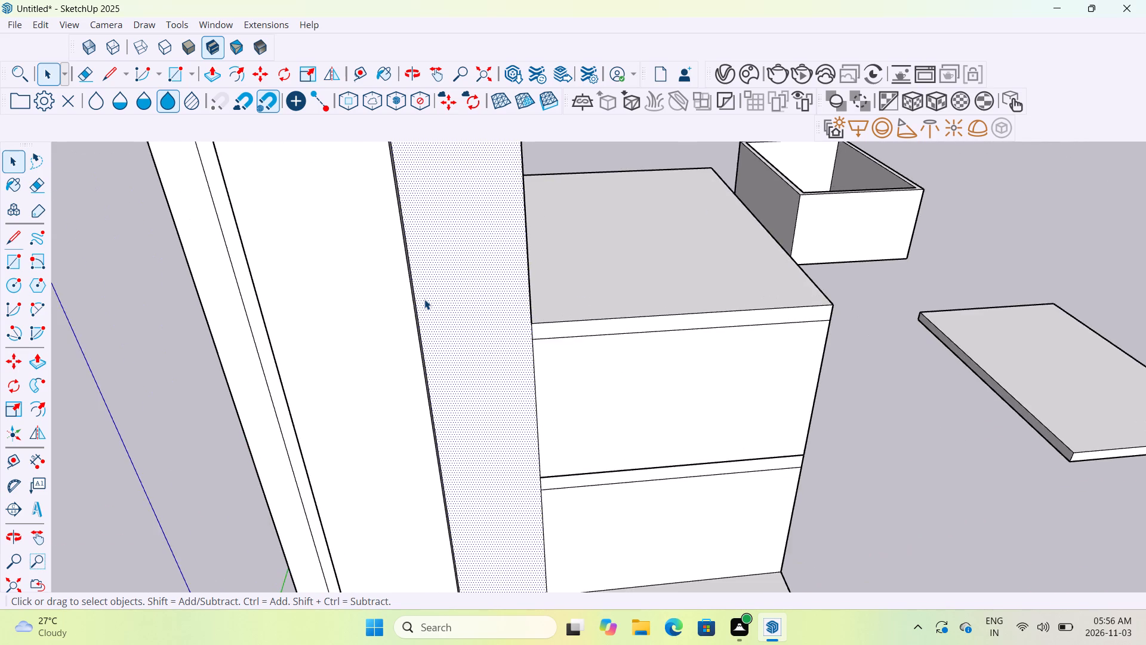
scroll(424, 299, "down", 8)
middle_click_drag(424, 299, 420, 294)
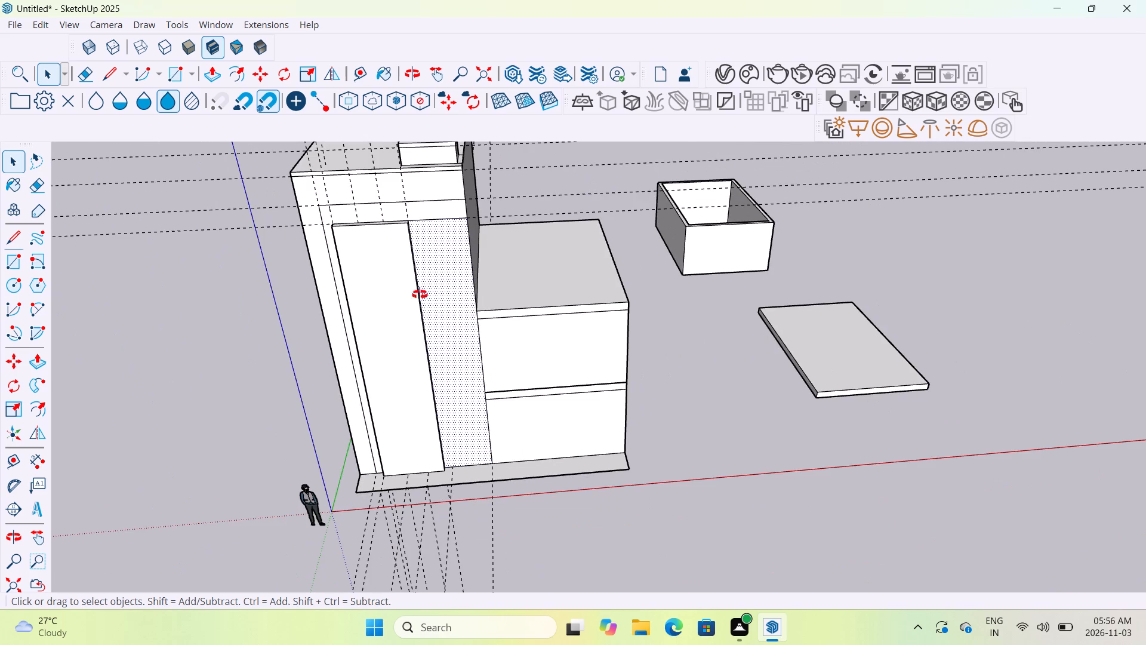
middle_click_drag(420, 294, 438, 236)
scroll(428, 460, "up", 6)
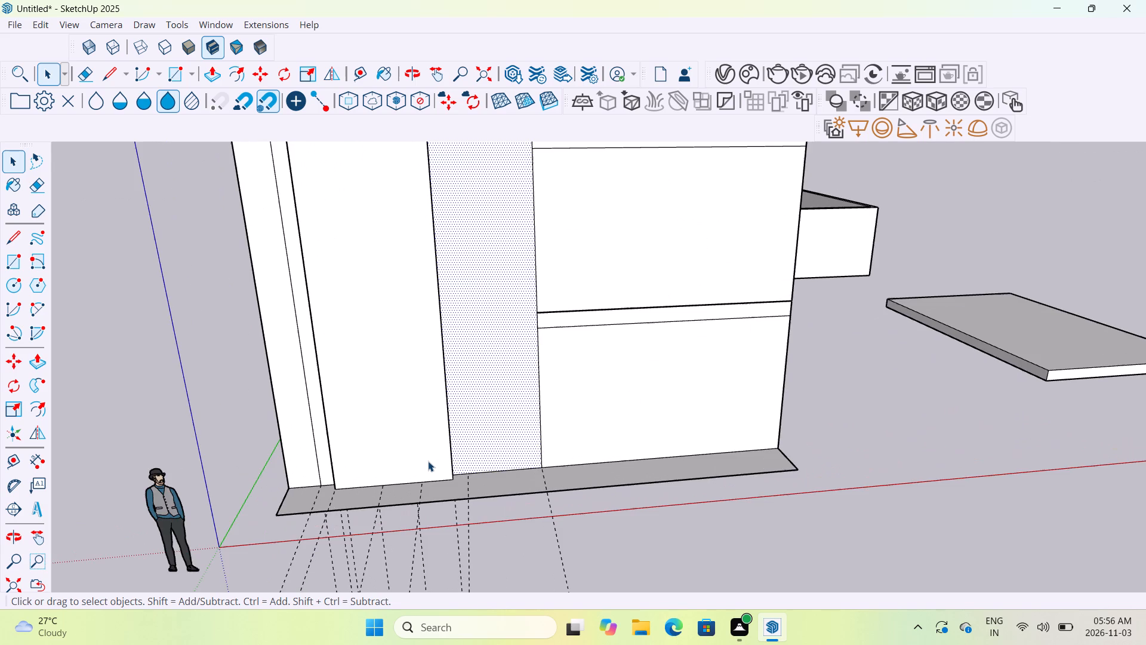
middle_click_drag(428, 461, 420, 527)
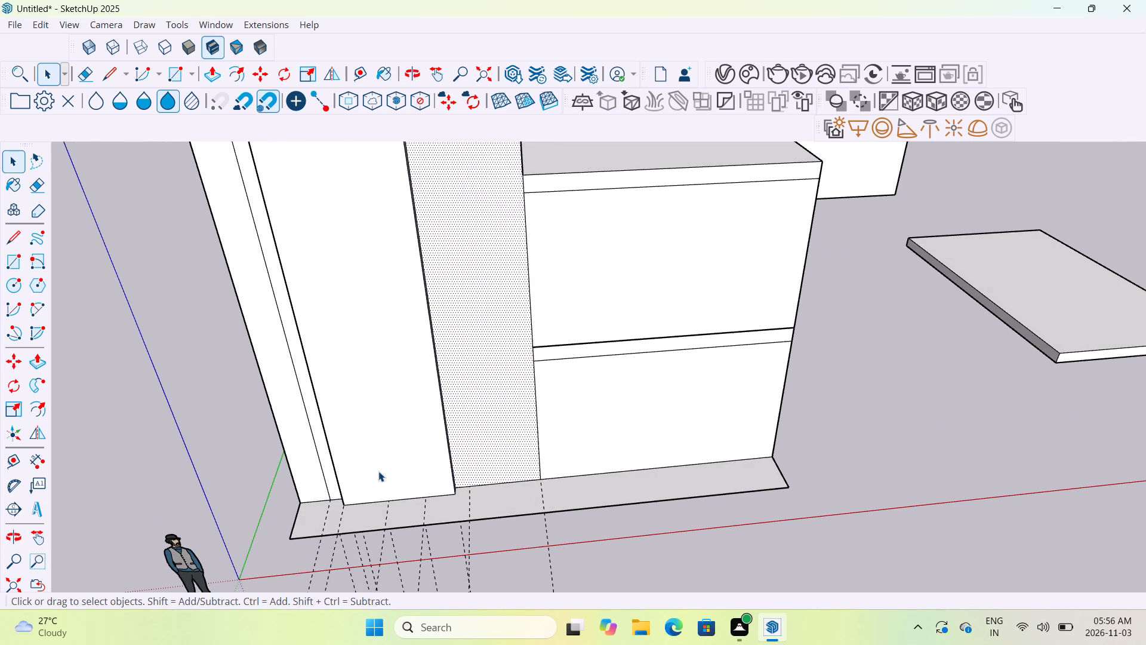
middle_click_drag(398, 543, 395, 537)
scroll(395, 537, "down", 6)
middle_click_drag(390, 537, 387, 578)
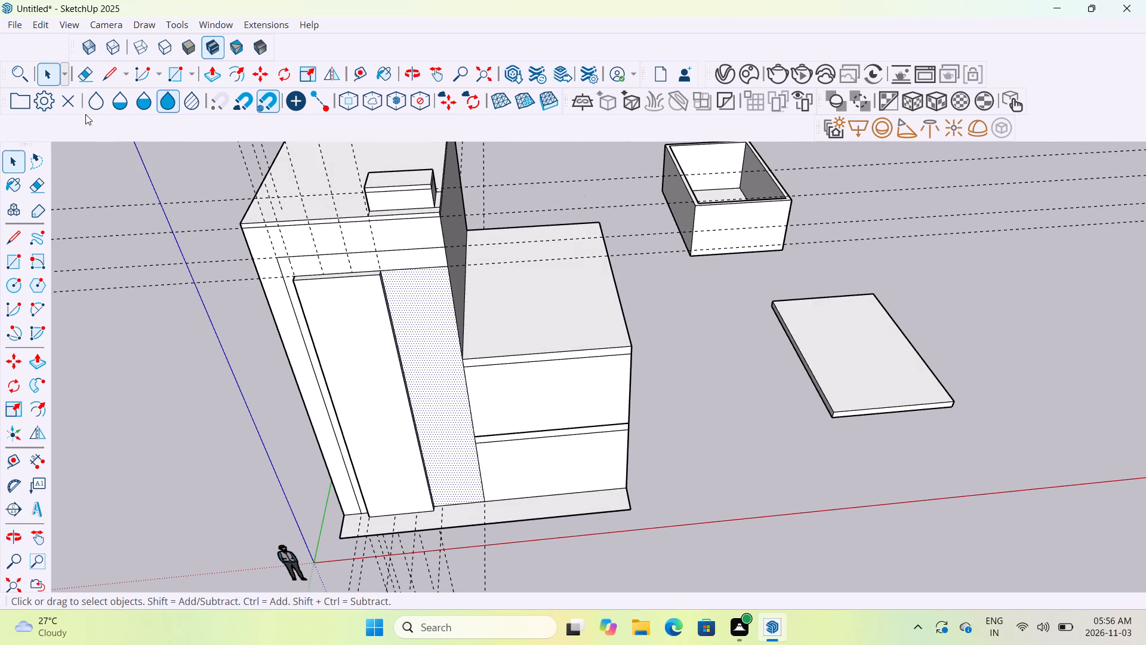
left_click(102, 76)
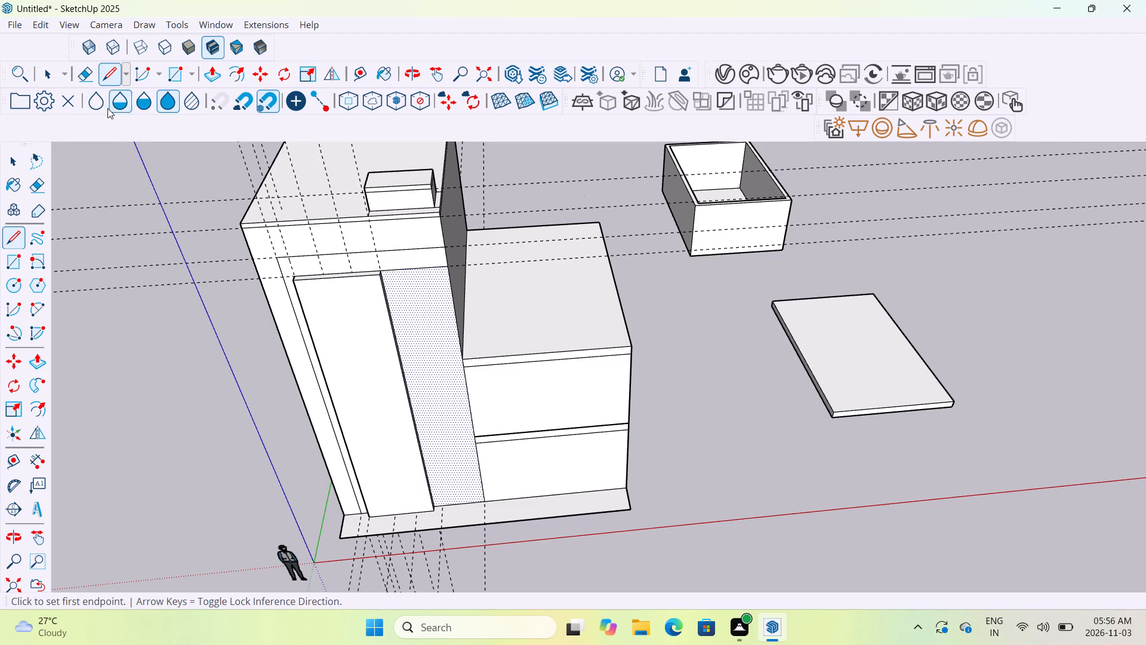
left_click(79, 79)
left_click_drag(546, 509, 546, 530)
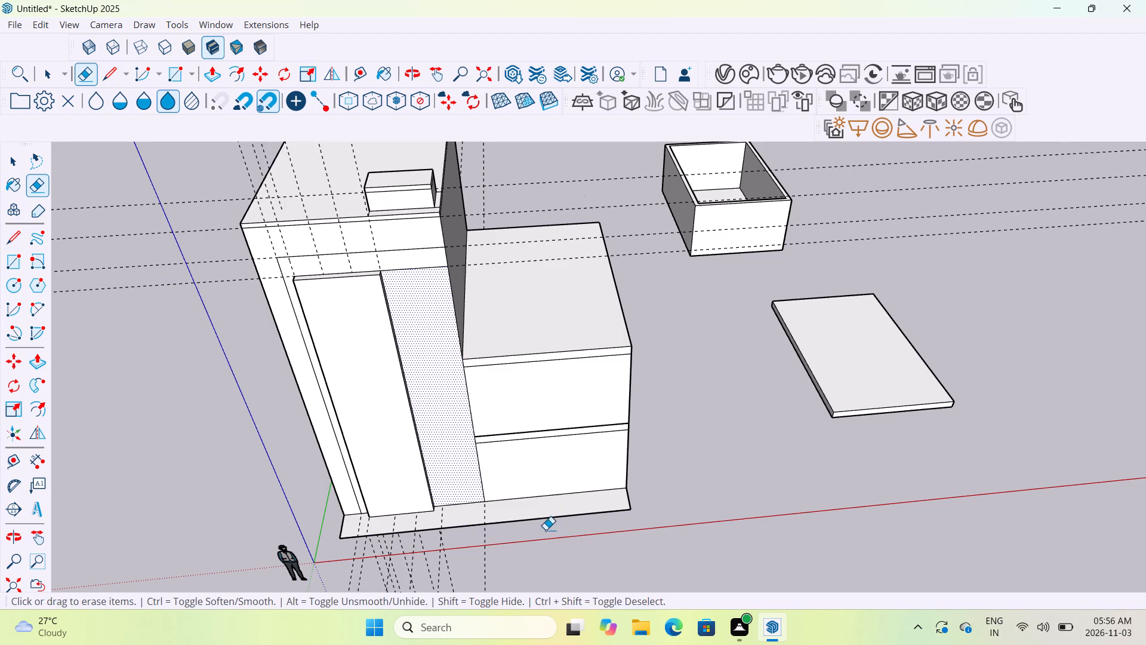
left_click_drag(546, 530, 546, 533)
scroll(573, 503, "up", 6)
left_click_drag(650, 512, 703, 489)
Erase the guides running below the building's front and the leftover base-strip edge at the tall block's outer corner.
scroll(703, 489, "down", 8)
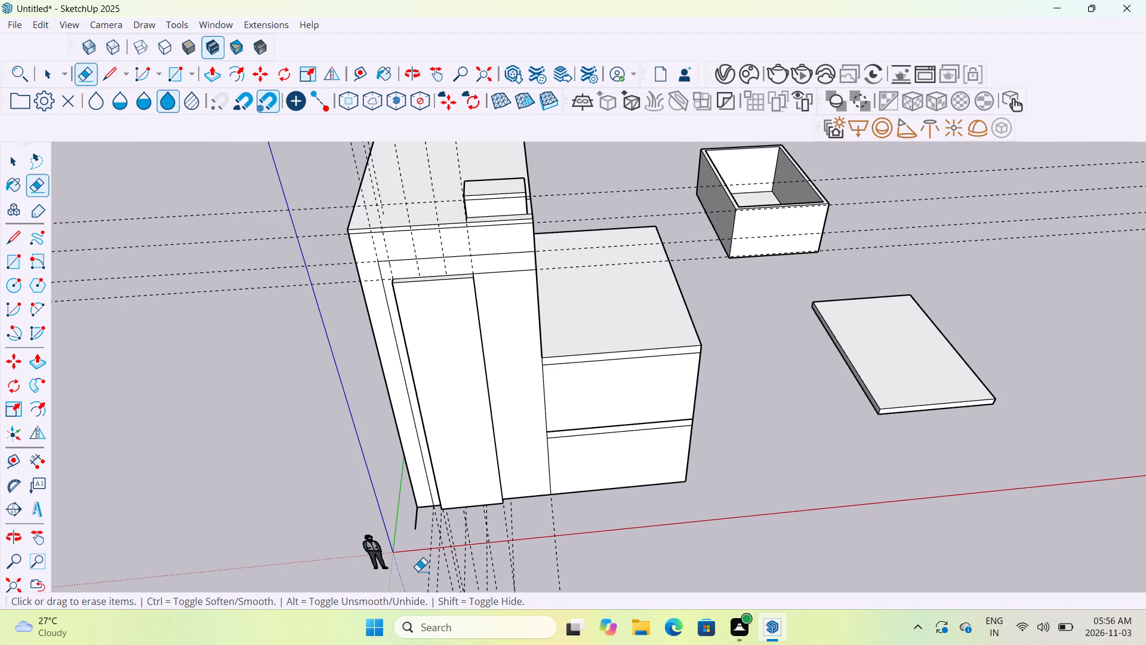
left_click_drag(418, 571, 596, 566)
scroll(432, 526, "up", 9)
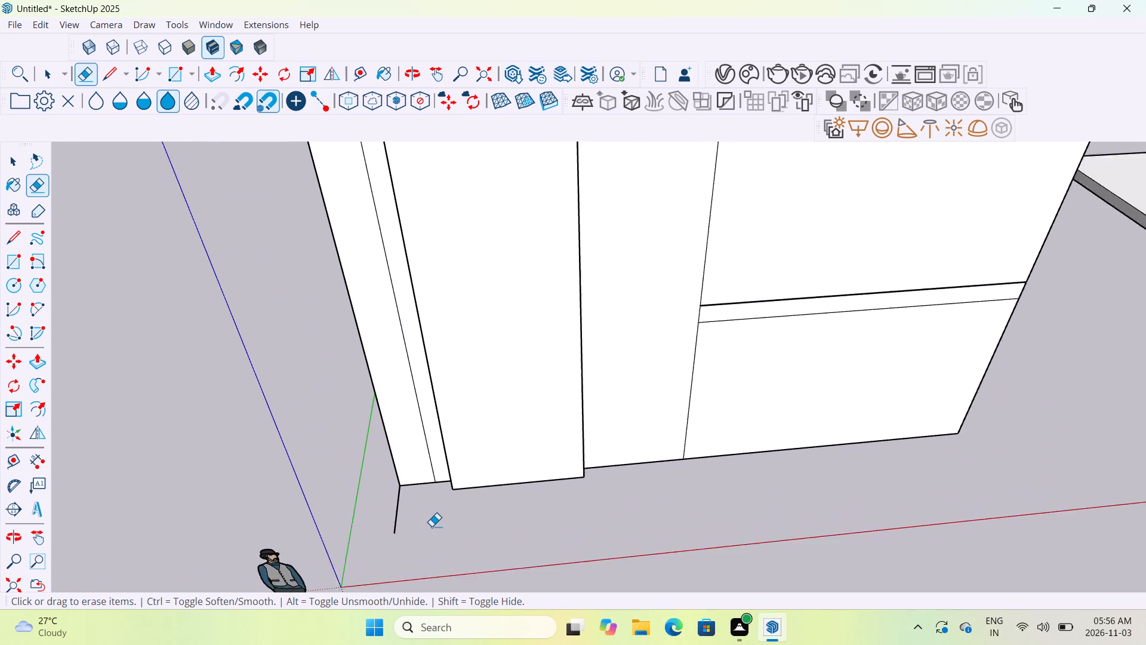
left_click_drag(368, 510, 398, 506)
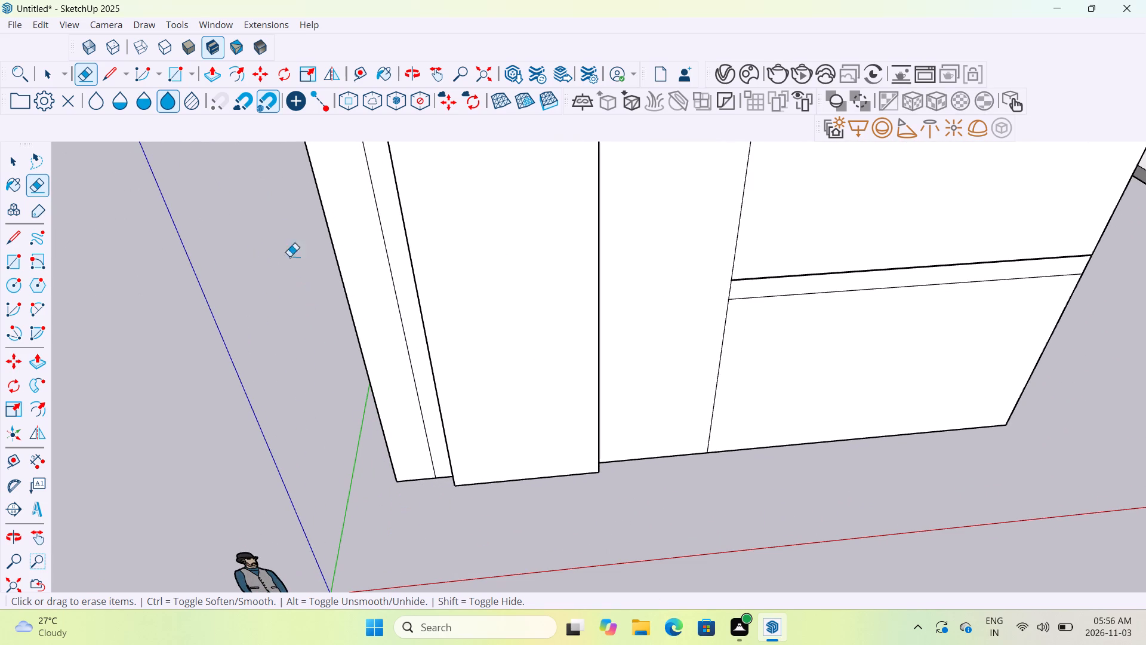
Draw a ground-level base strip with lines along the building's front, from the tall block's outer corner to the two-storey block's outer corner.
left_click(111, 75)
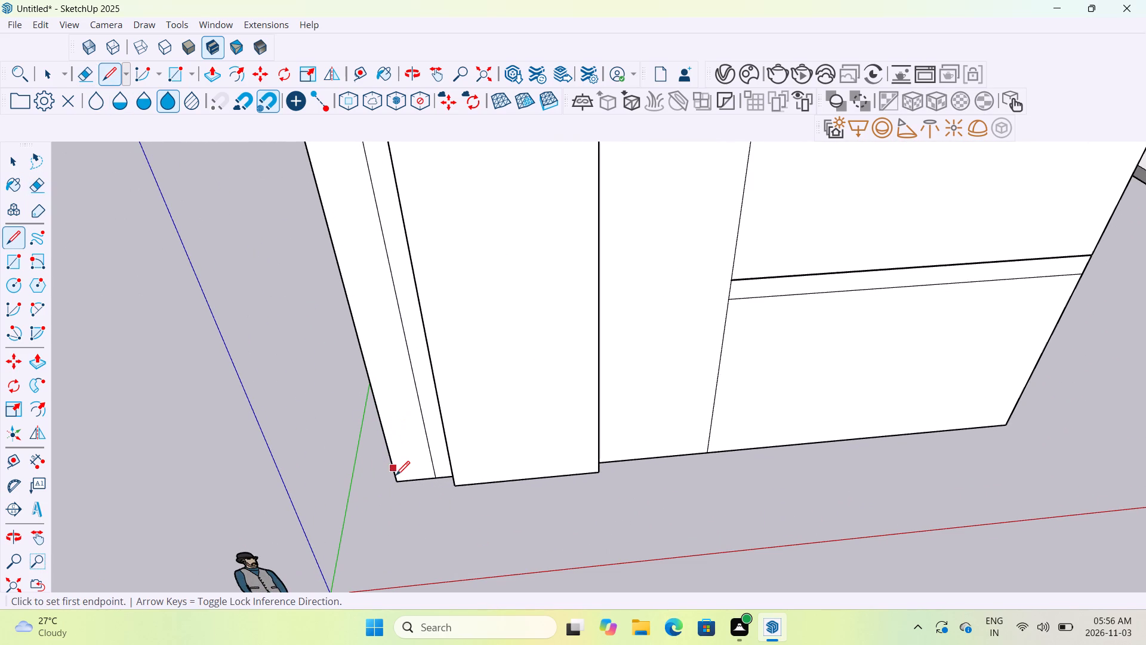
left_click(396, 481)
scroll(396, 481, "down", 5)
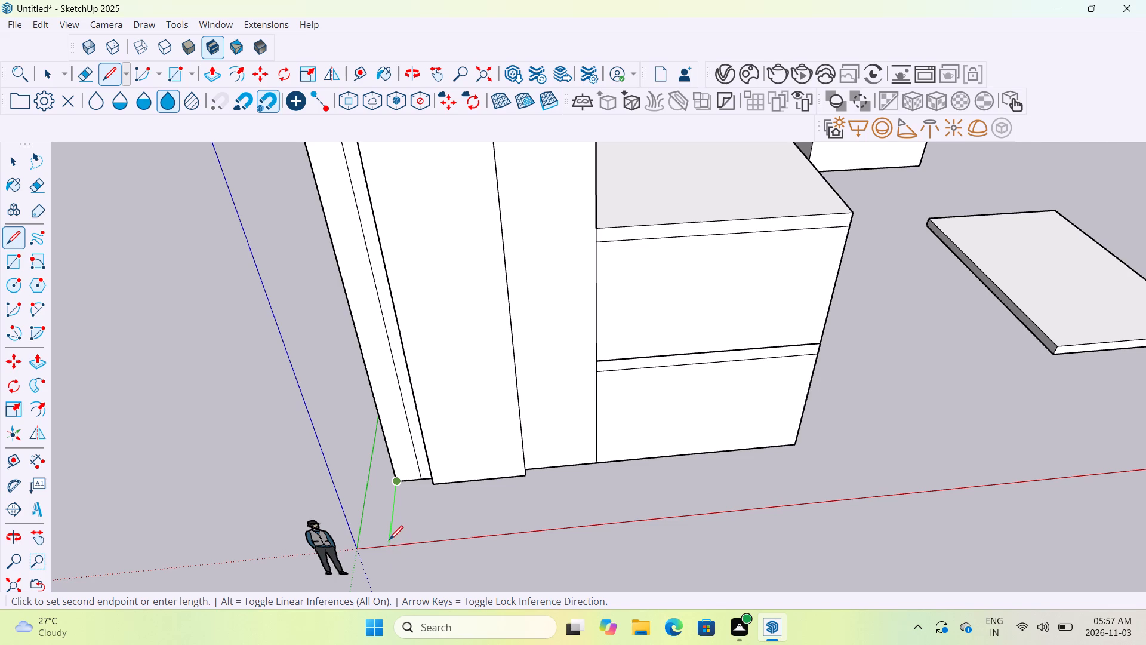
left_click(390, 538)
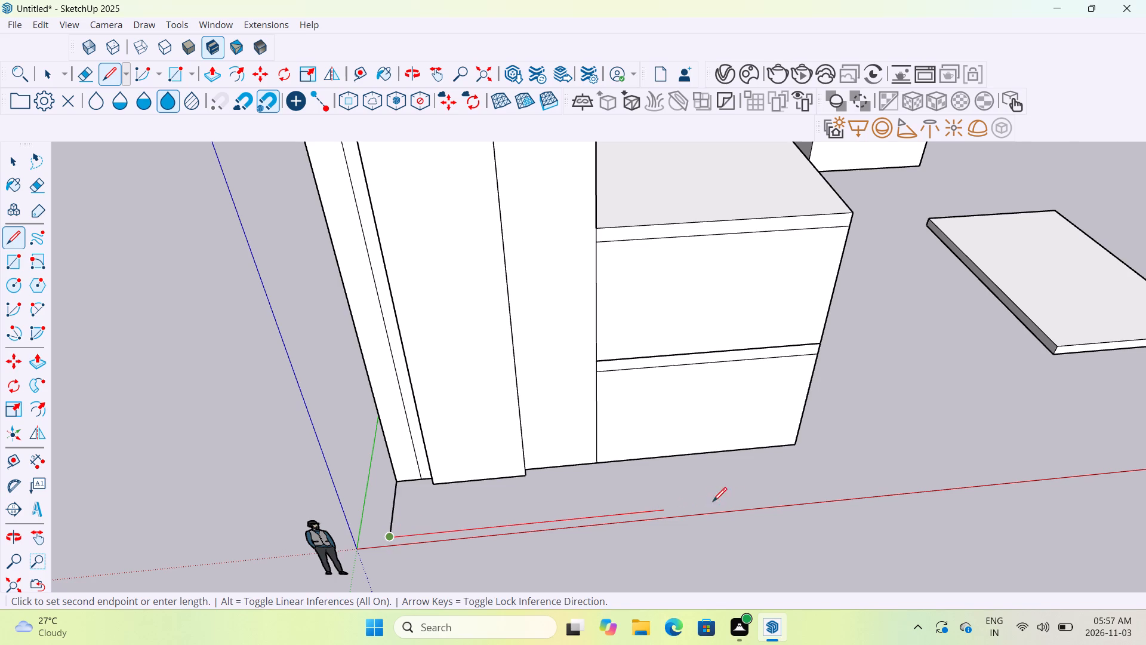
left_click(817, 501)
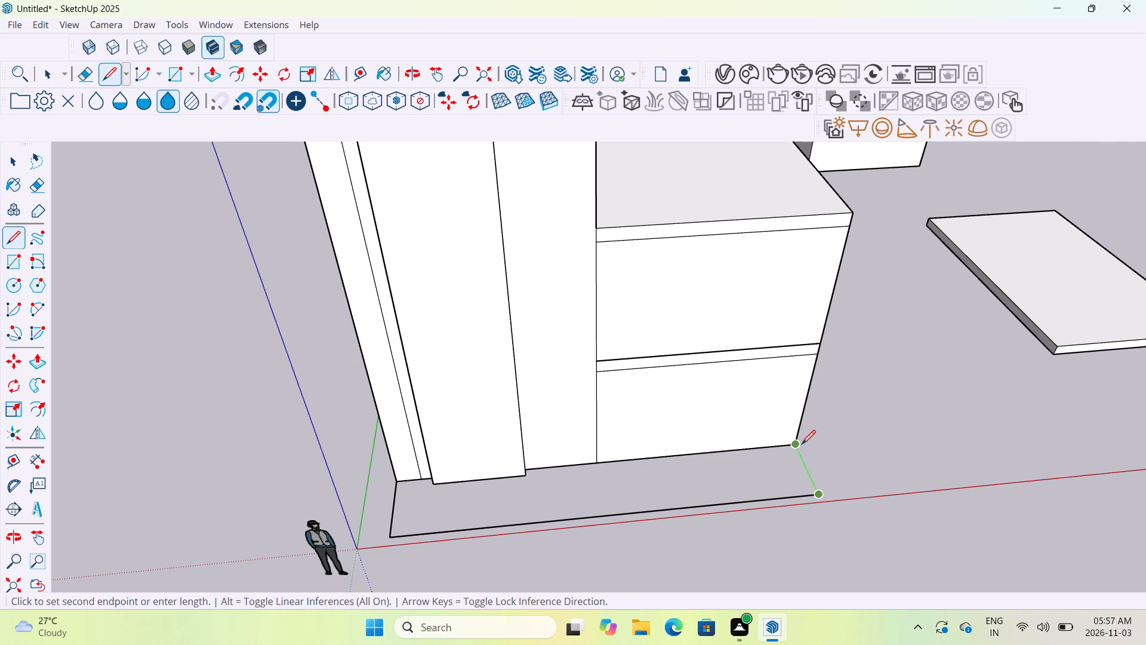
left_click(802, 446)
Offset the outline of the front base strip 9" inward.
scroll(802, 446, "down", 4)
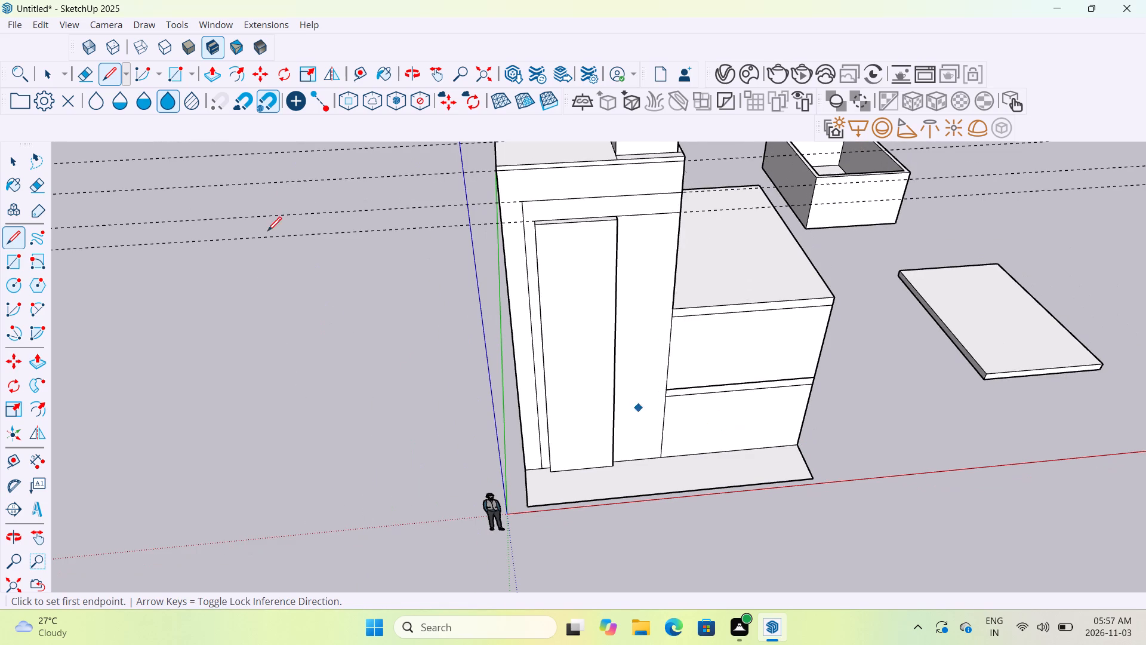
left_click(214, 75)
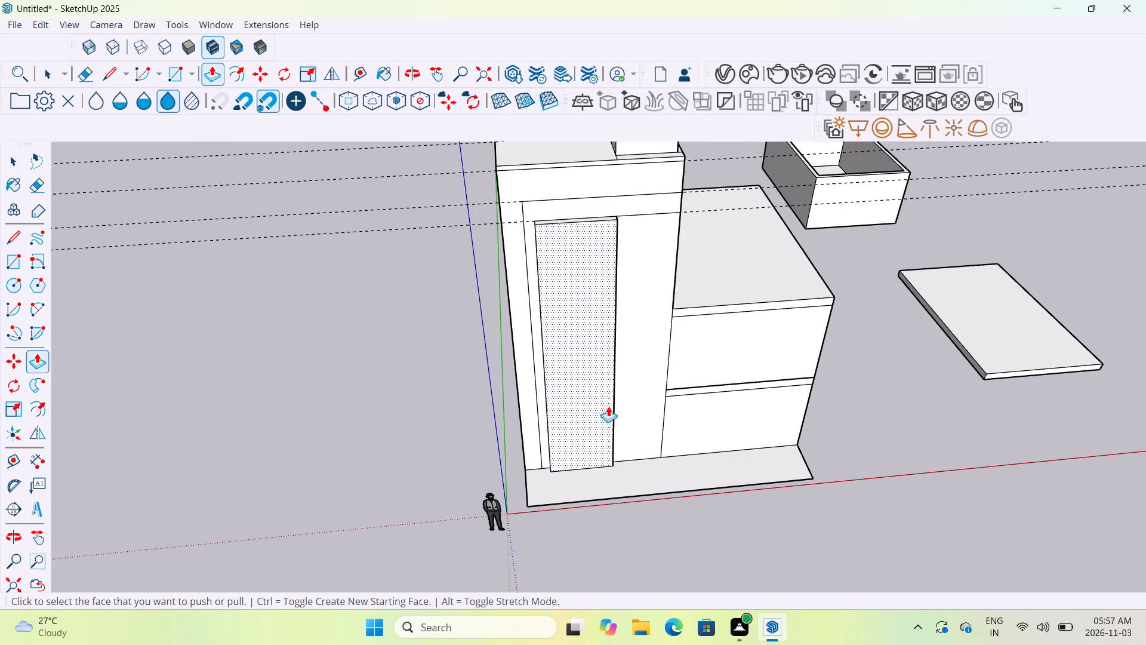
left_click(238, 73)
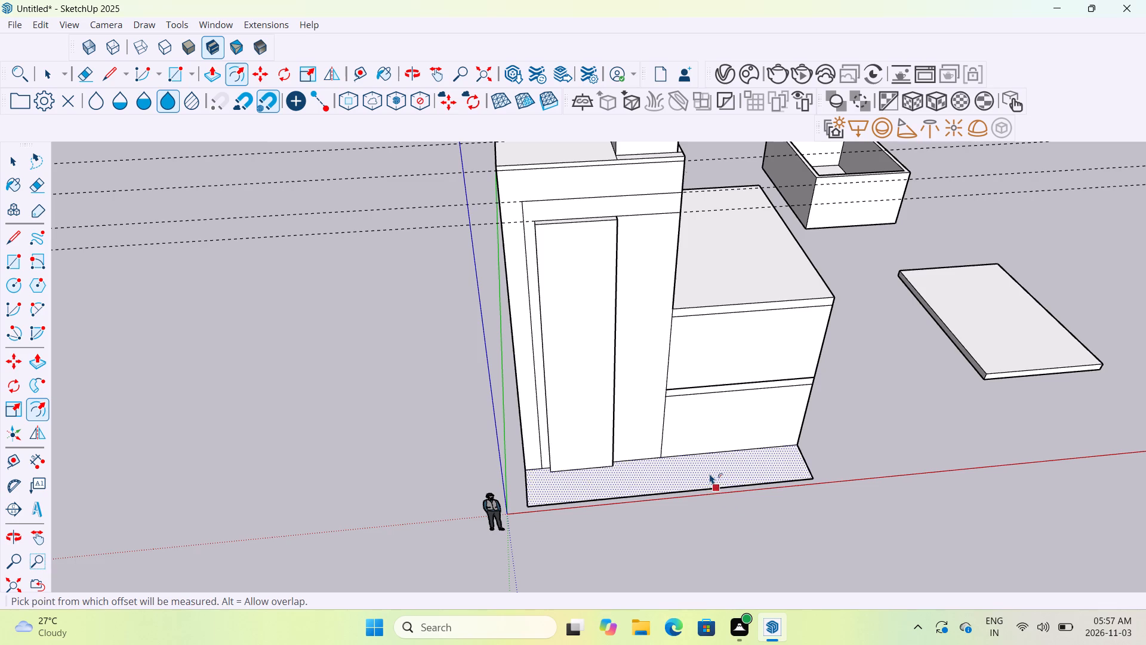
scroll(710, 474, "up", 2)
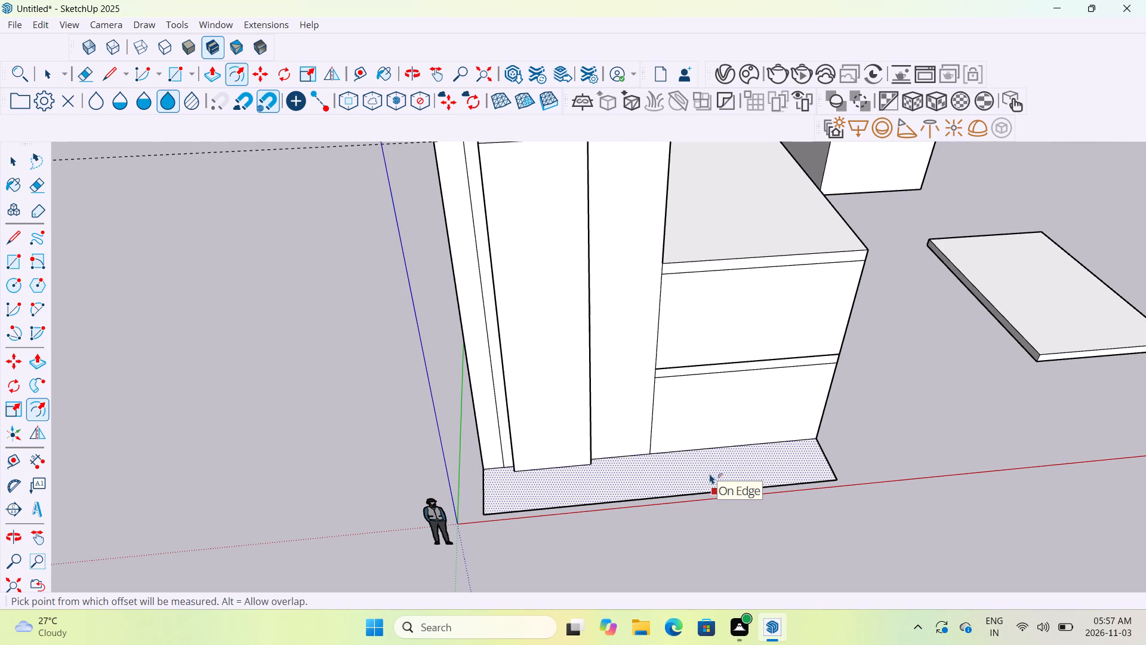
middle_click_drag(692, 480, 677, 451)
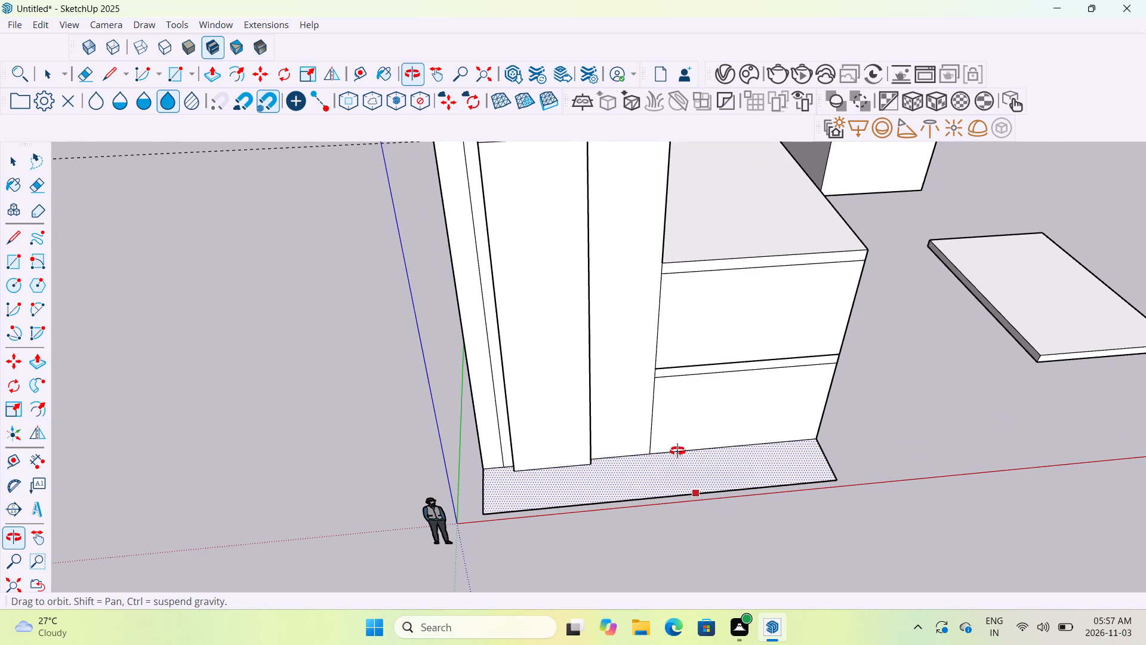
middle_click_drag(677, 451, 677, 450)
scroll(679, 462, "up", 5)
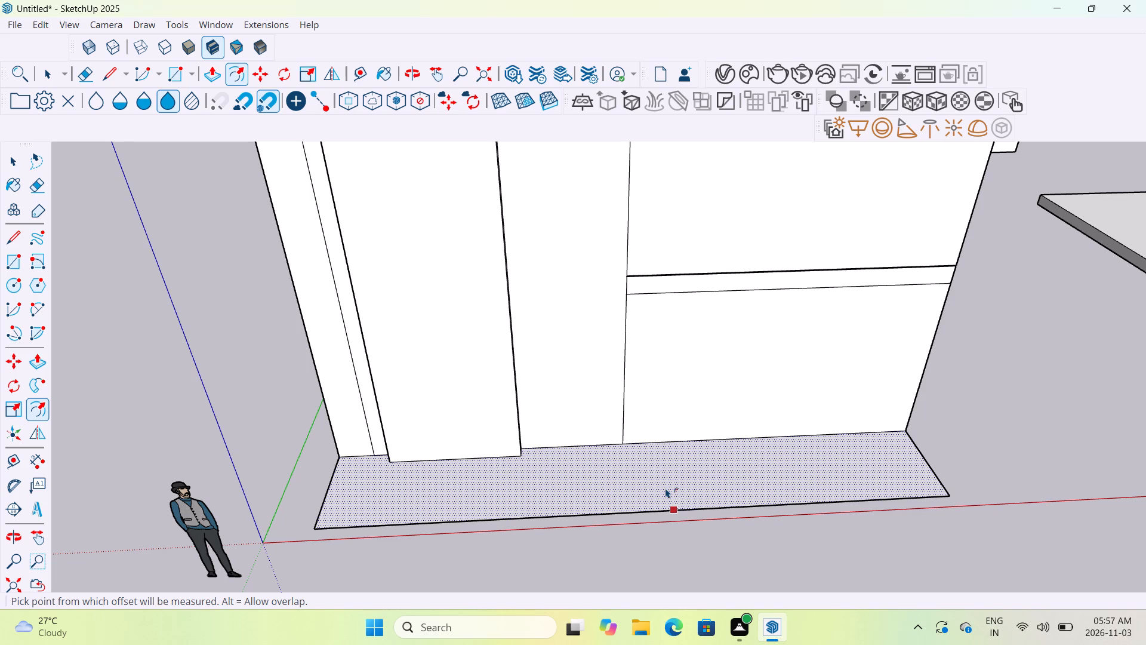
left_click(666, 488)
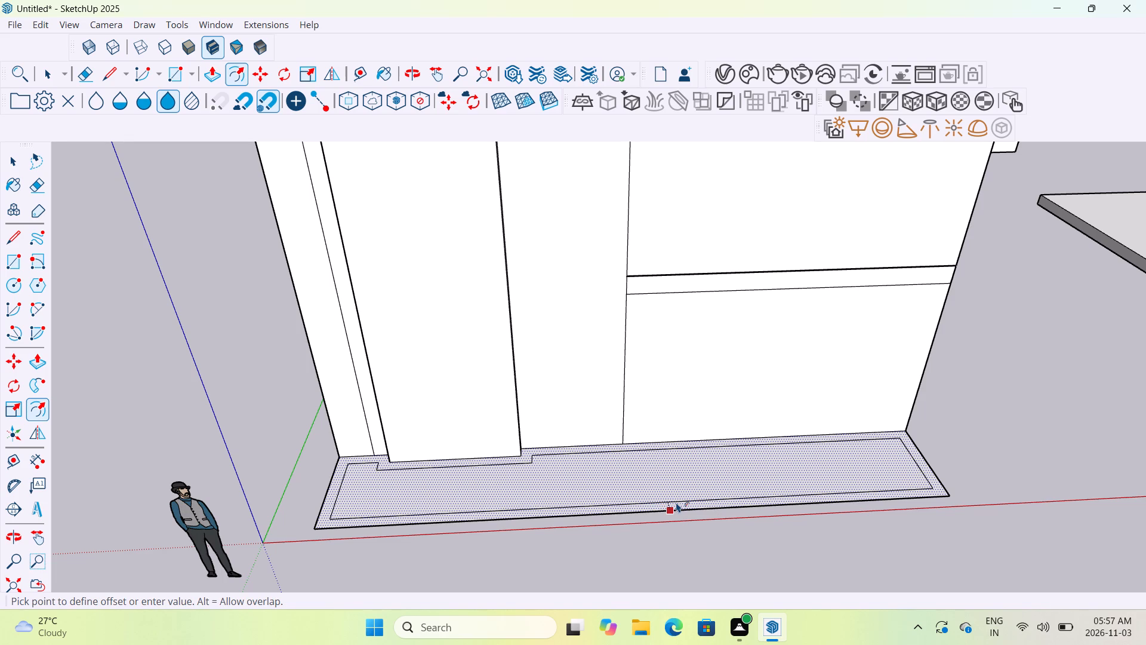
key("9")
key("shift+quotedbl")
key("Return")
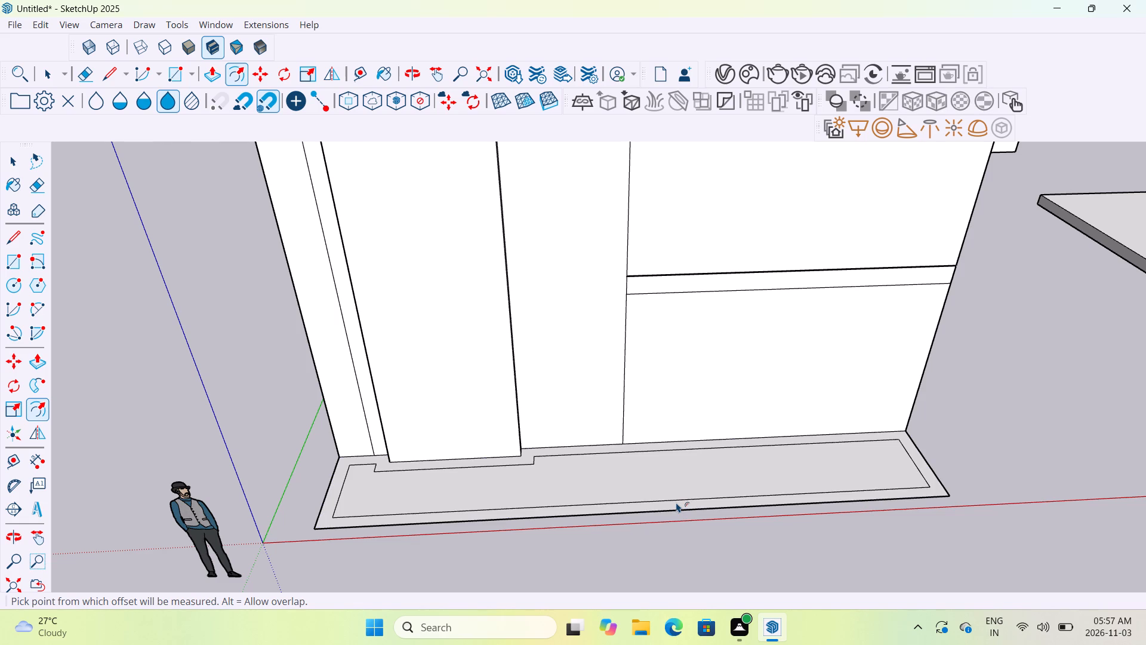
Examine the building and its offset base strip from the front, the side and above.
scroll(676, 502, "down", 1)
middle_click_drag(660, 527, 659, 575)
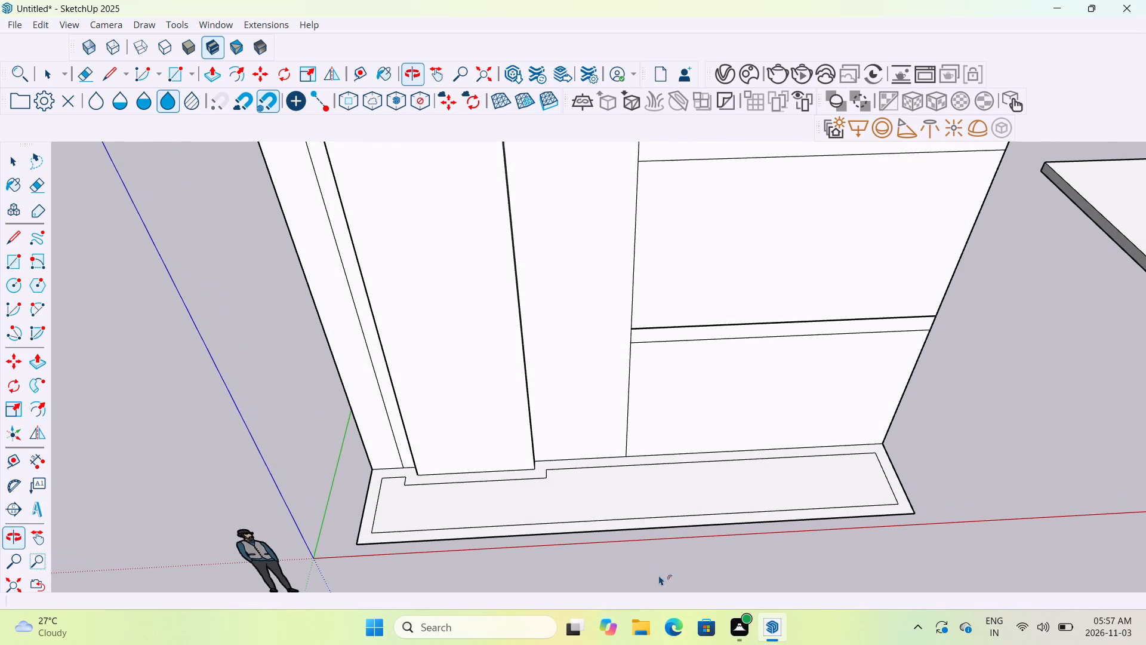
scroll(642, 496, "down", 10)
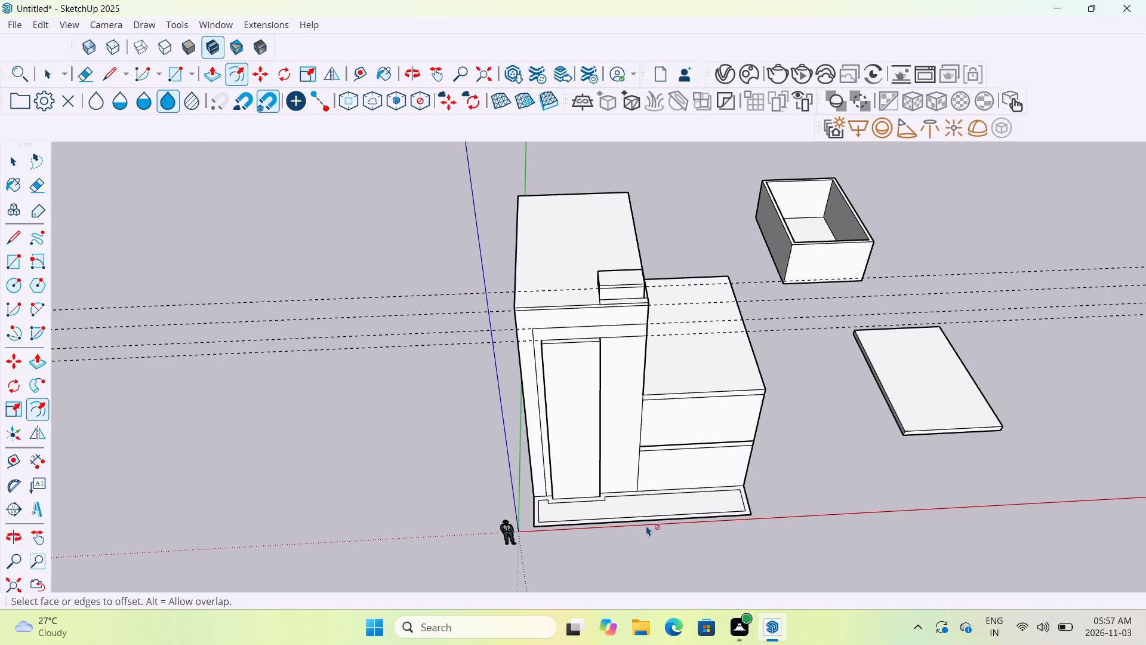
middle_click_drag(983, 521, 703, 500)
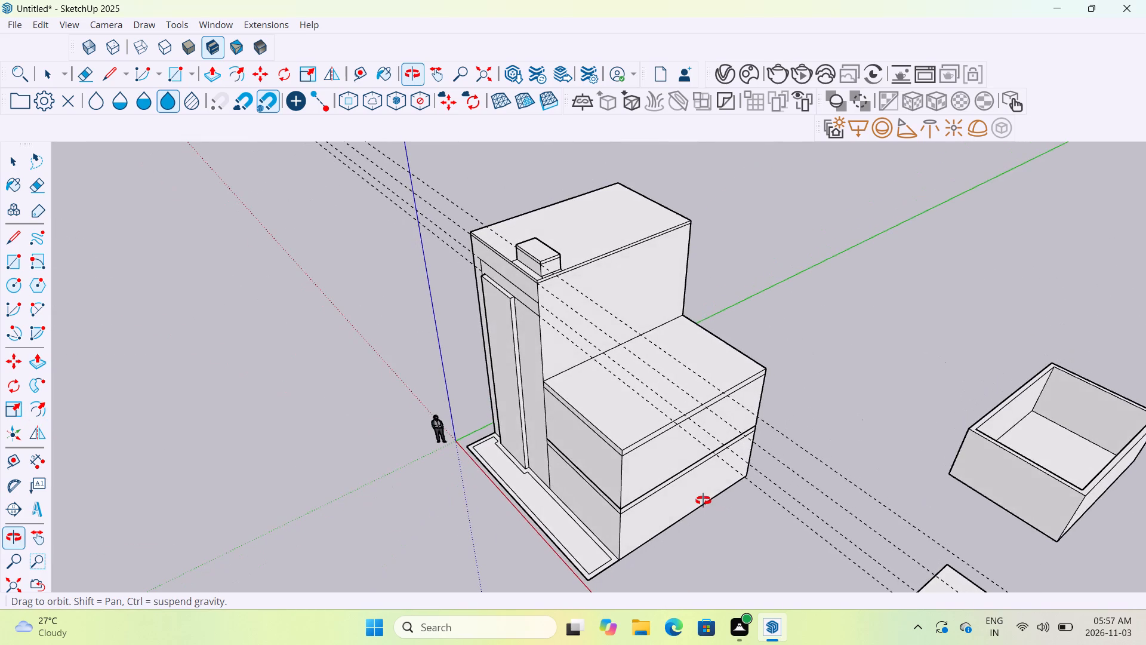
middle_click_drag(703, 500, 963, 442)
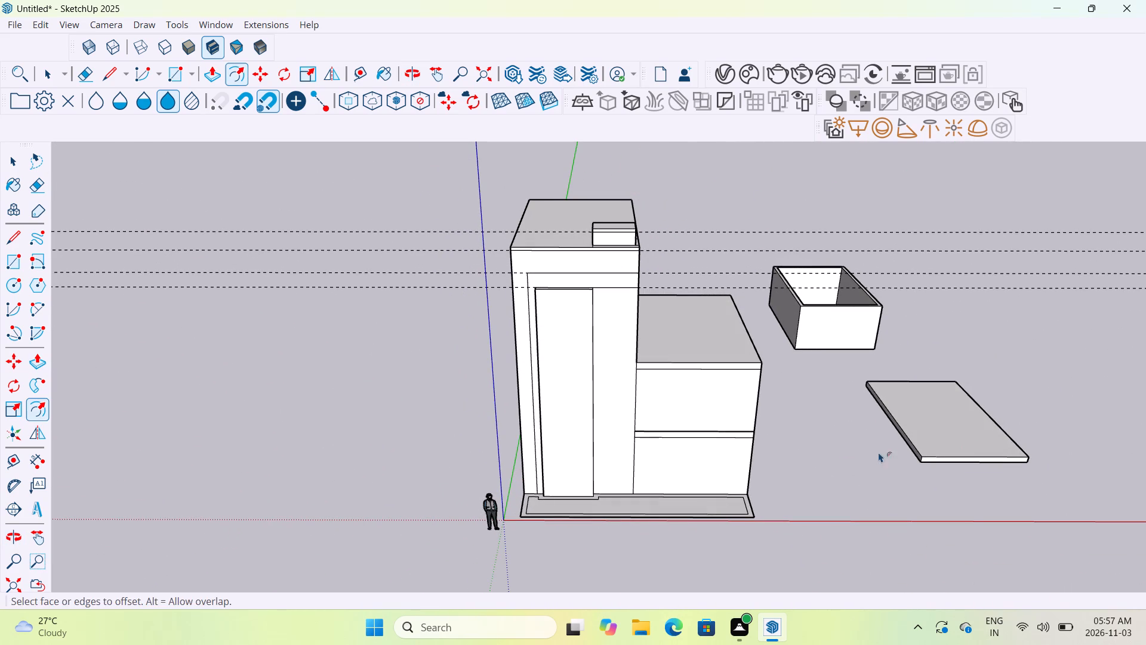
scroll(588, 520, "up", 5)
scroll(589, 515, "down", 9)
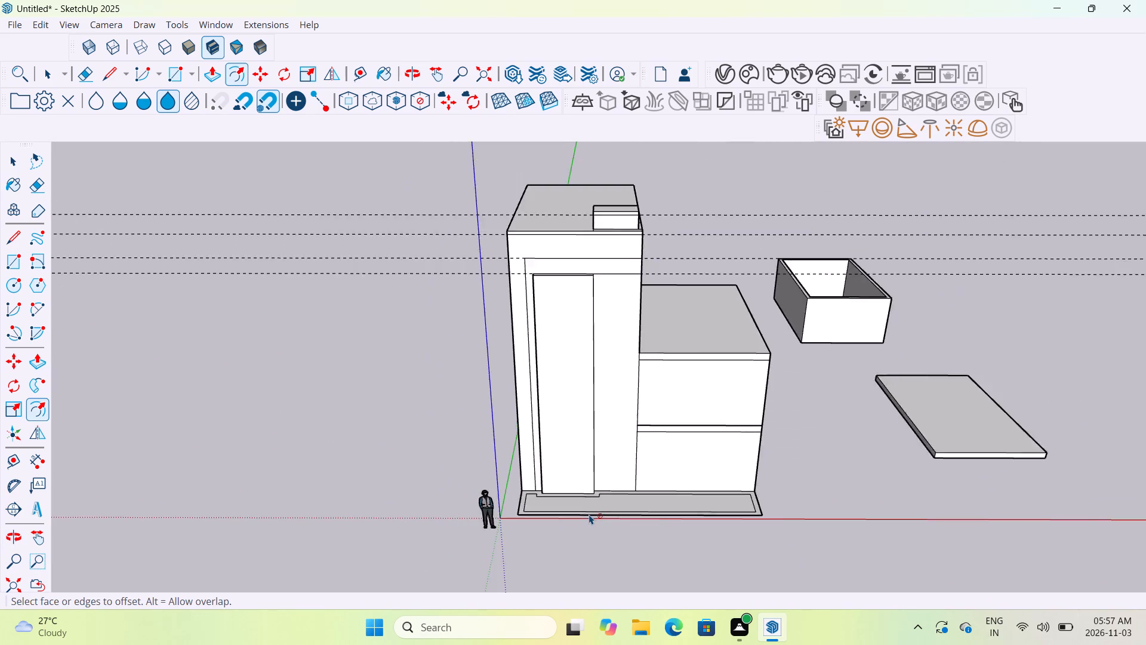
scroll(589, 514, "down", 2)
middle_click_drag(772, 460, 760, 547)
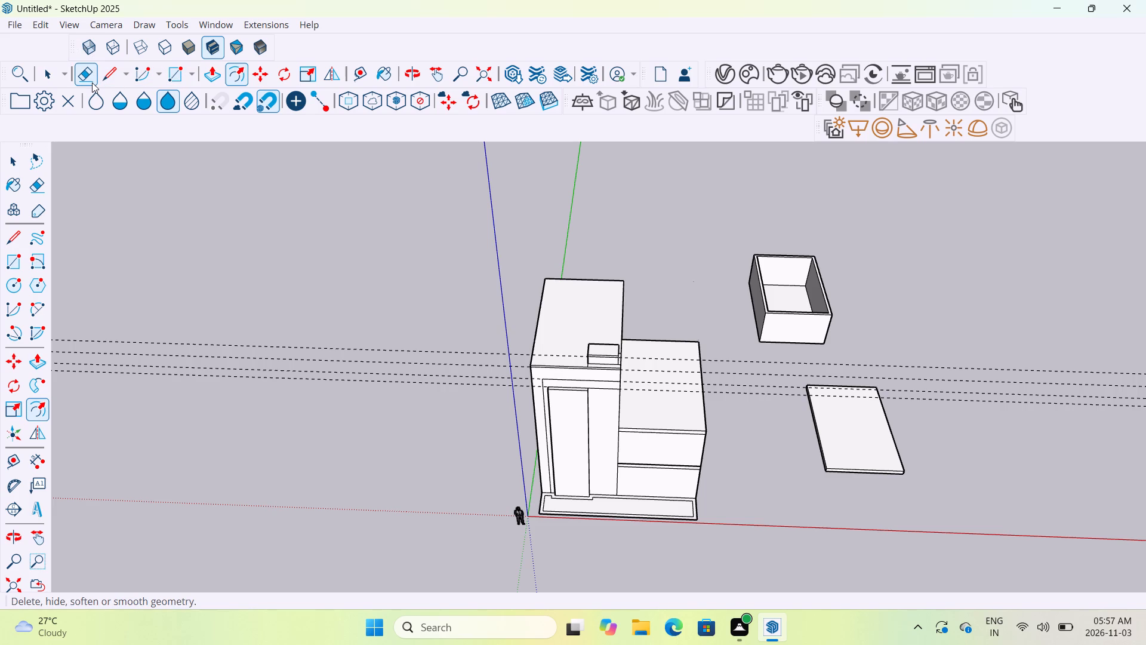
Group the whole building together with its front base strip, leaving out the detached walled box and flat slab.
left_click(53, 76)
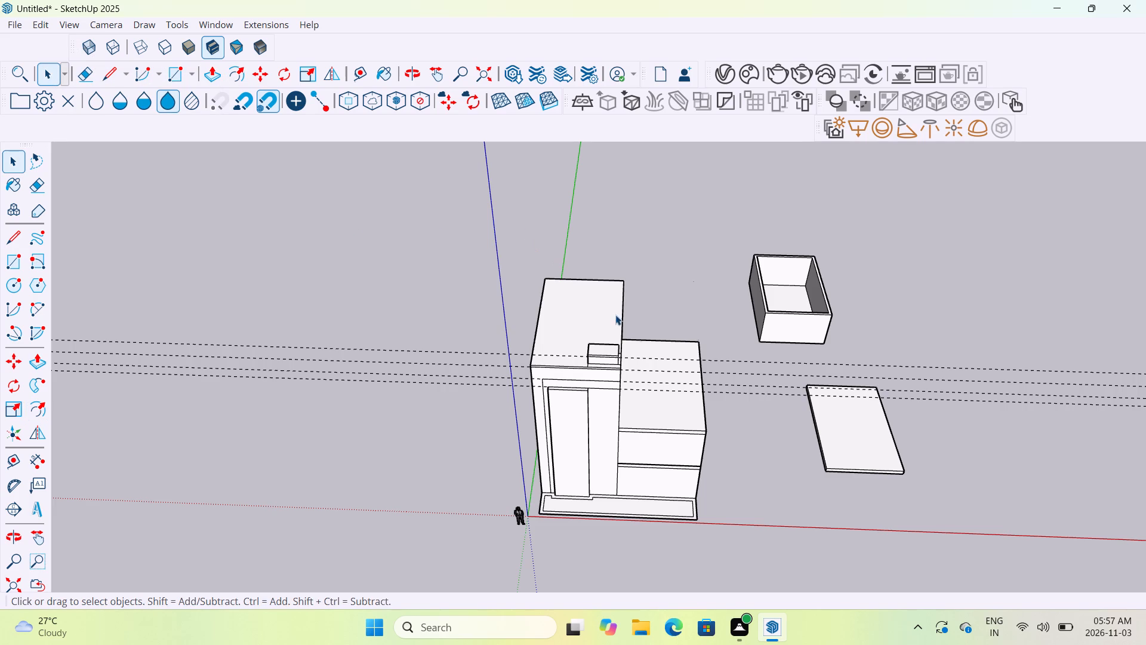
left_click_drag(739, 497, 519, 300)
left_click_drag(519, 300, 531, 264)
middle_click_drag(696, 368, 648, 440)
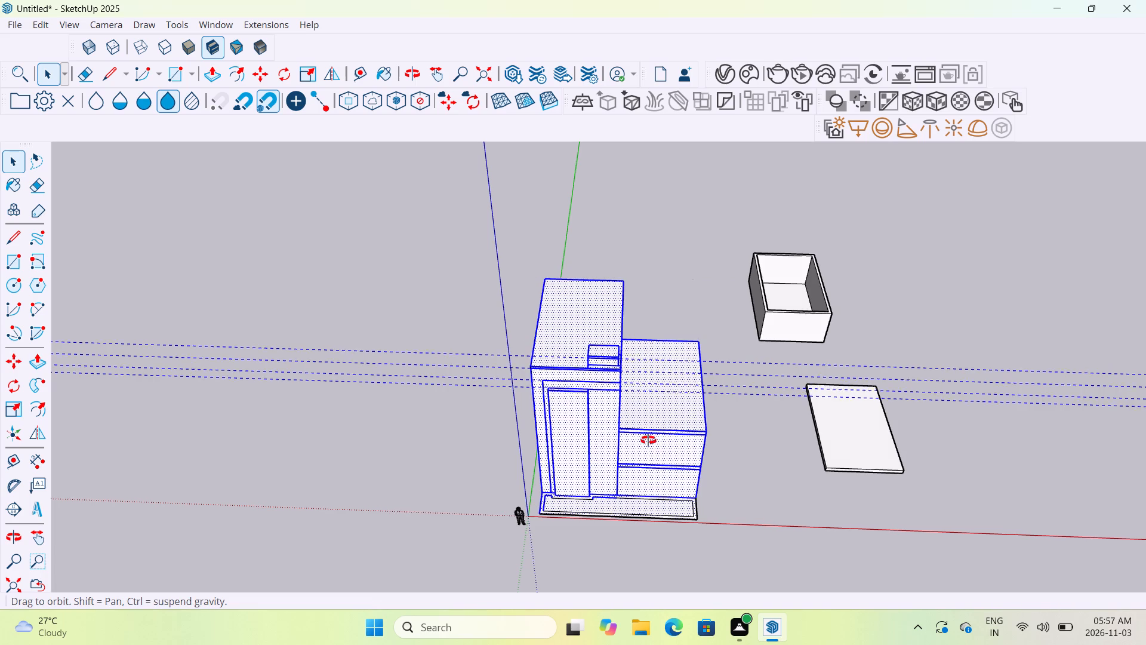
middle_click_drag(648, 440, 353, 425)
middle_click_drag(911, 434, 563, 426)
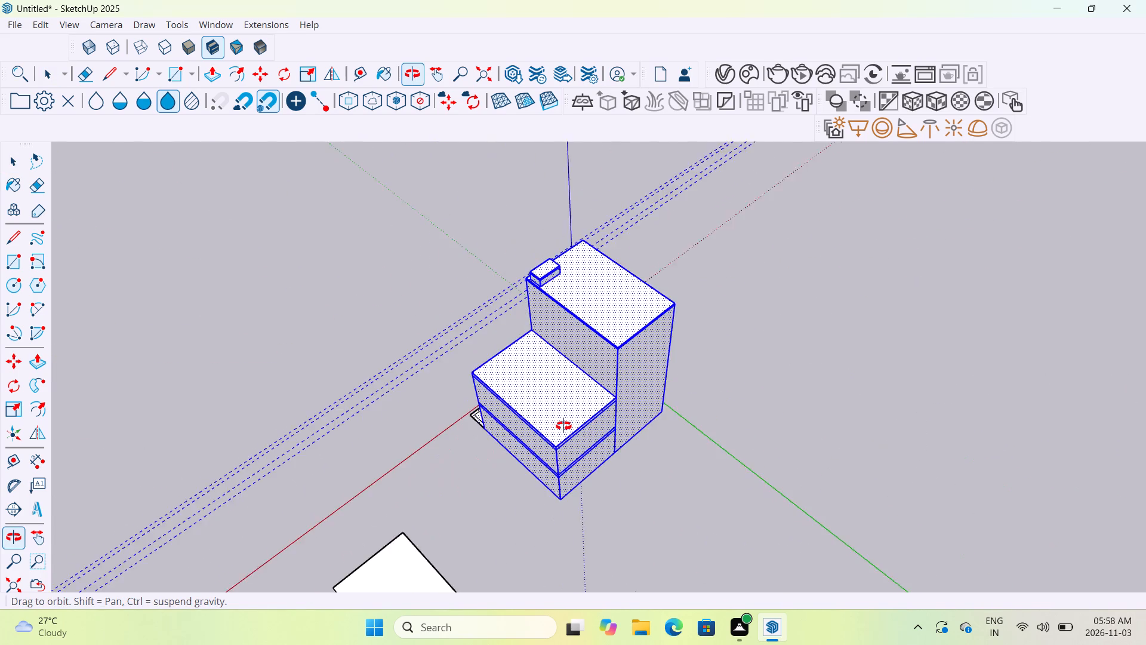
middle_click_drag(563, 426, 1055, 402)
middle_click_drag(647, 458, 716, 423)
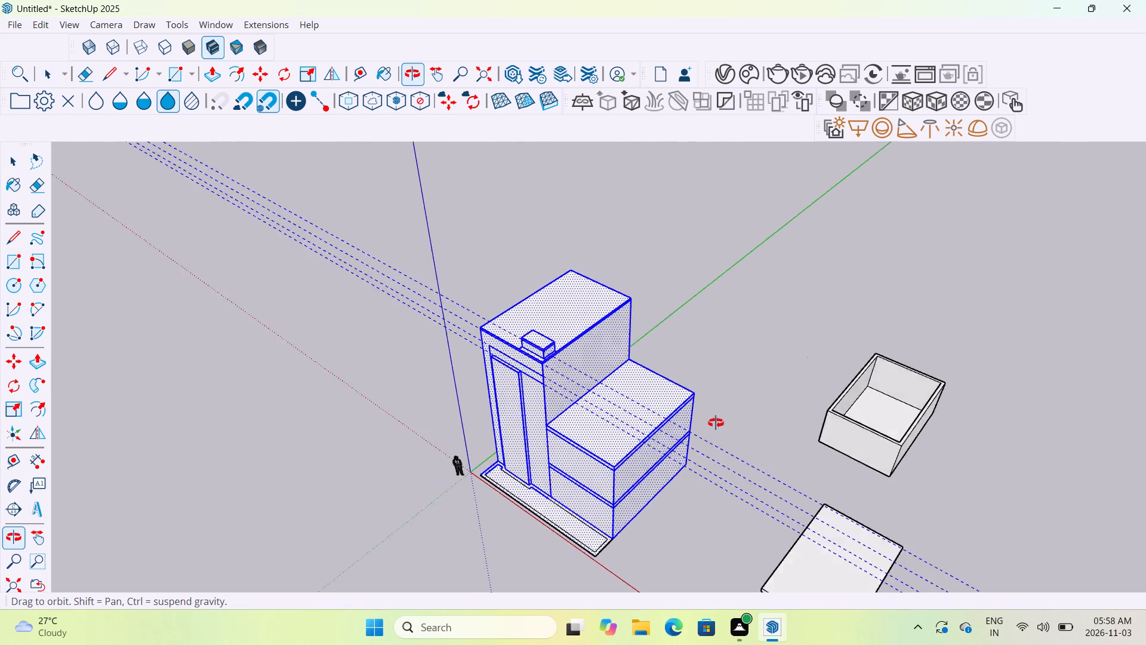
middle_click_drag(716, 423, 843, 385)
middle_click_drag(655, 428, 671, 476)
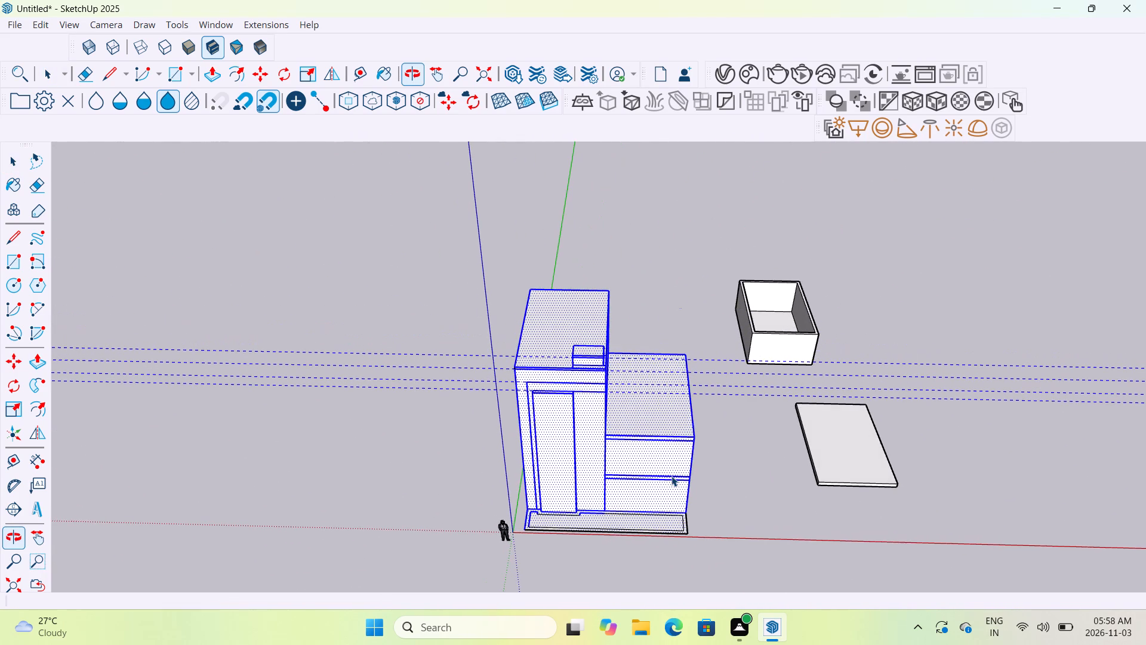
right_click(666, 457)
left_click(762, 265)
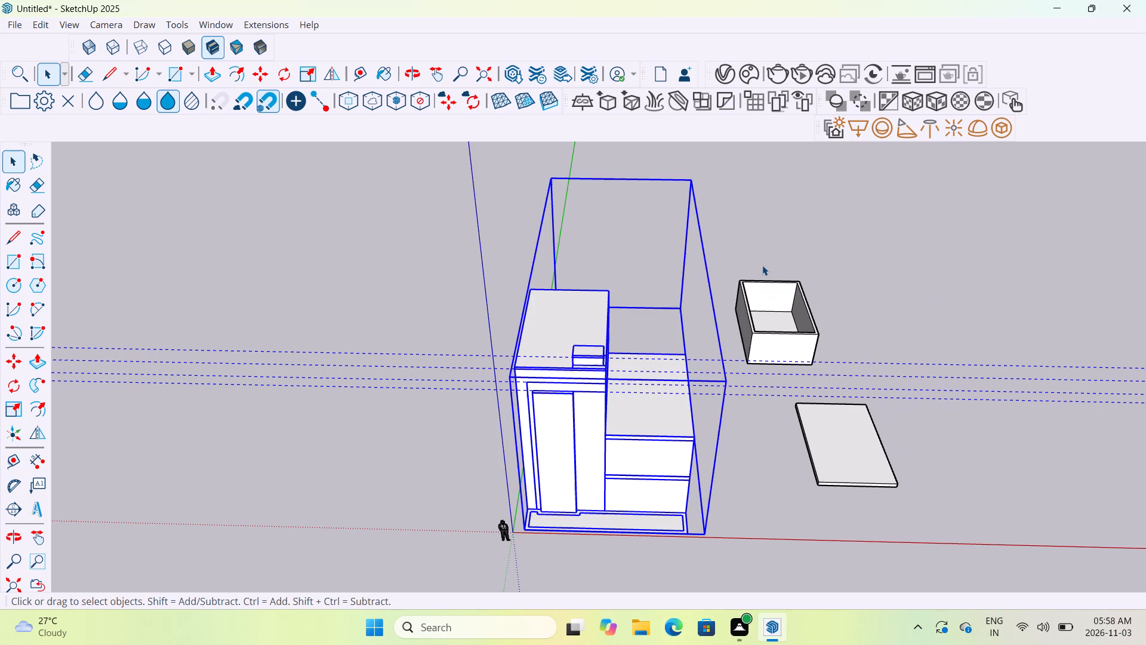
Move the grouped building away from the origin, using the base strip's front corner on the tall block's side as the grip point.
key("m")
left_click(524, 525)
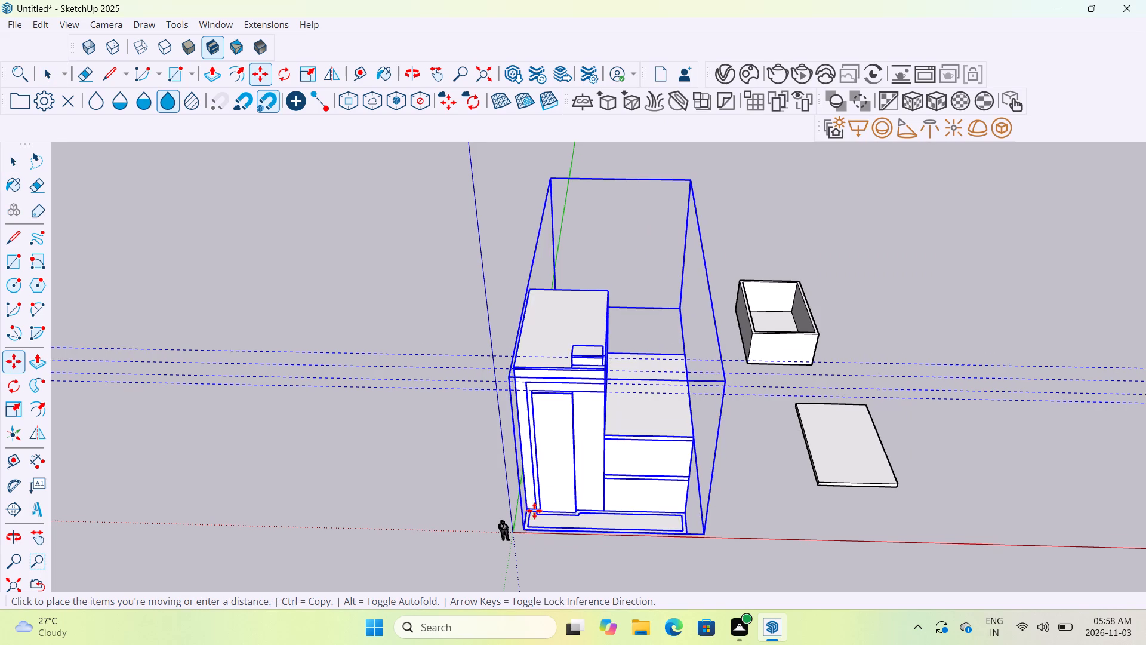
scroll(553, 474, "up", 7)
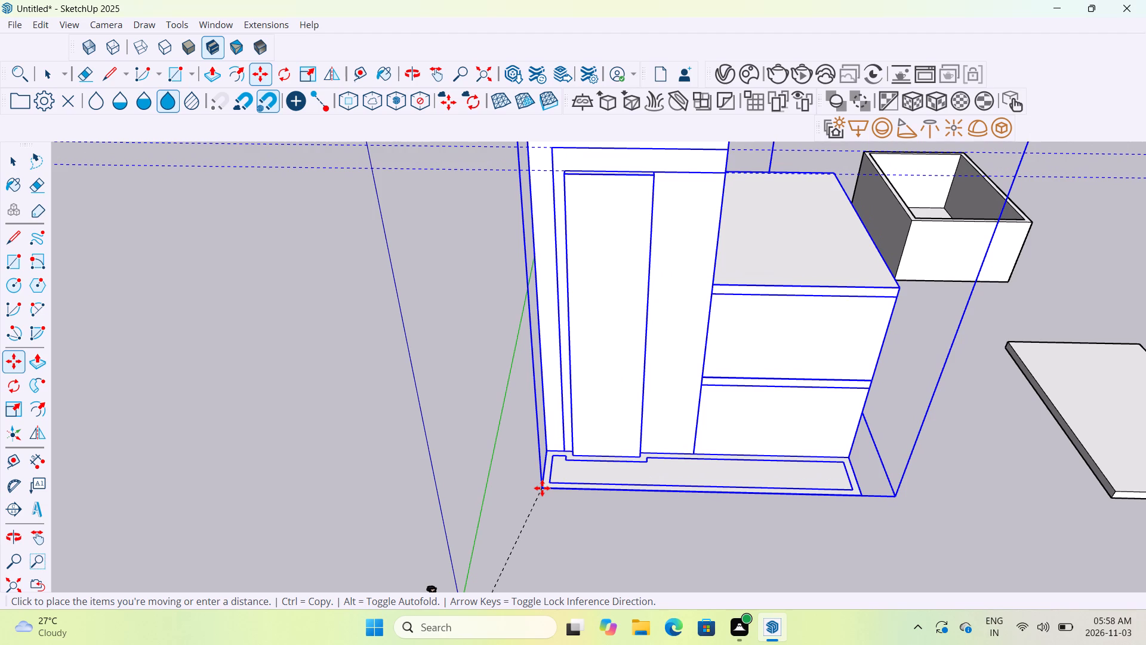
scroll(584, 496, "down", 7)
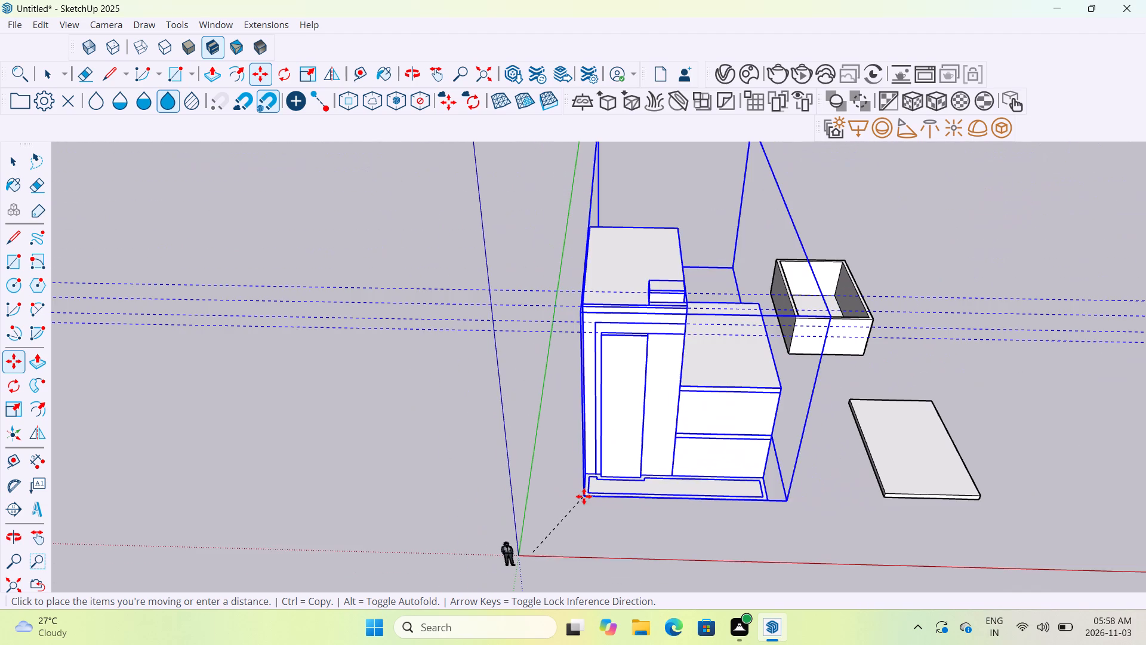
left_click(580, 480)
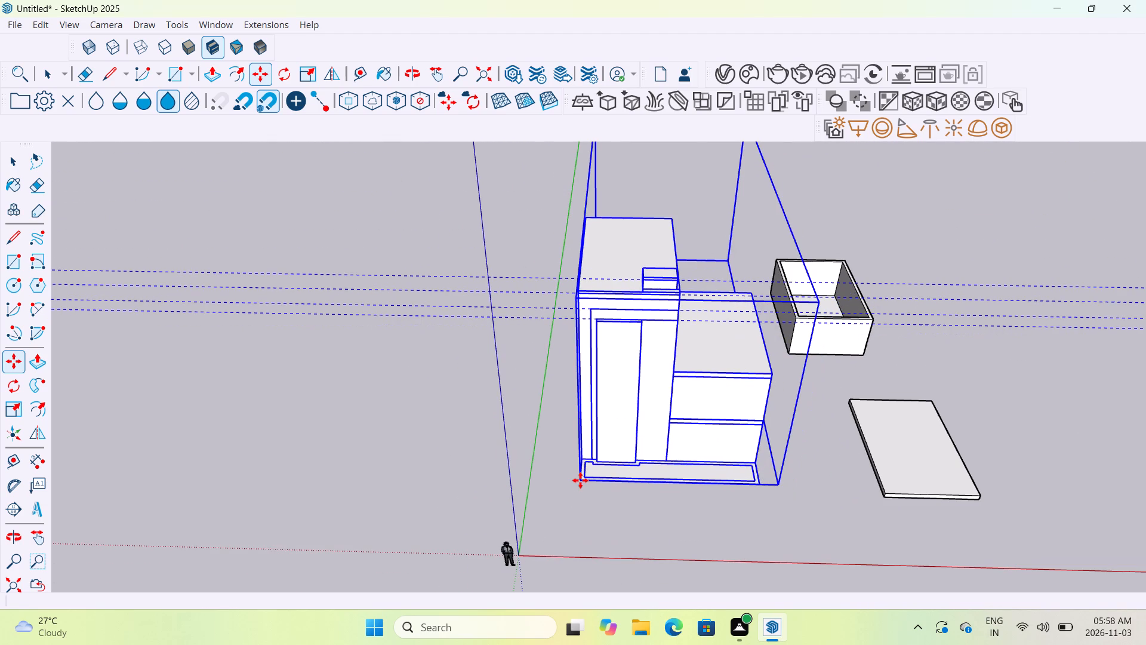
key("Escape")
Explode the relocated building group into separate faces and edges.
scroll(760, 454, "up", 6)
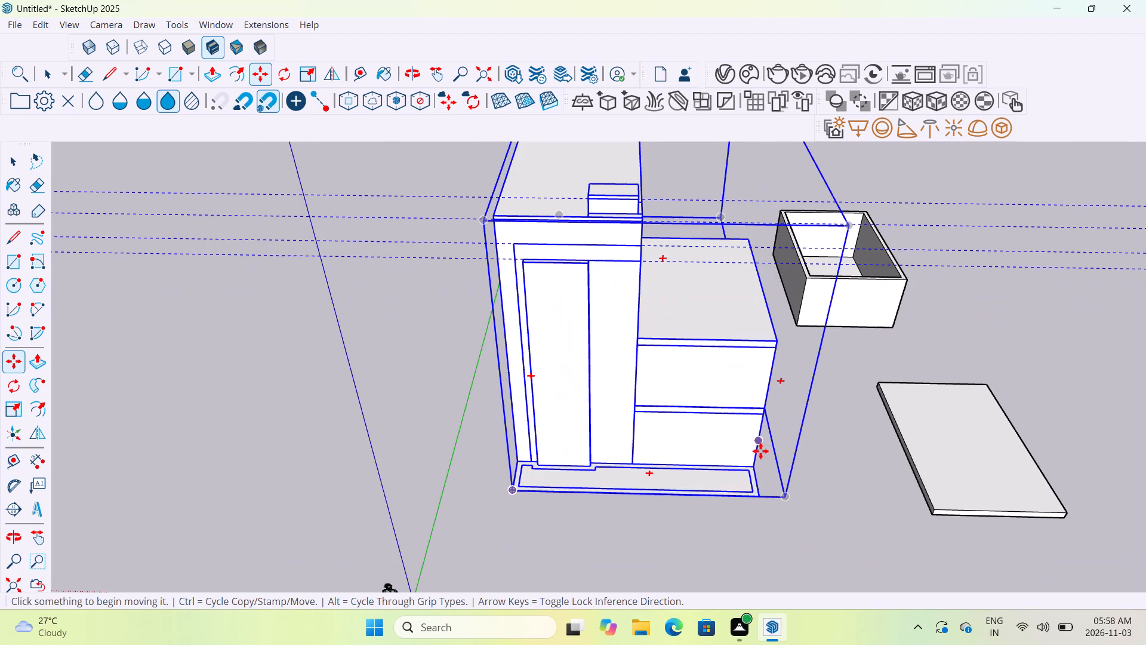
right_click(739, 412)
left_click(800, 180)
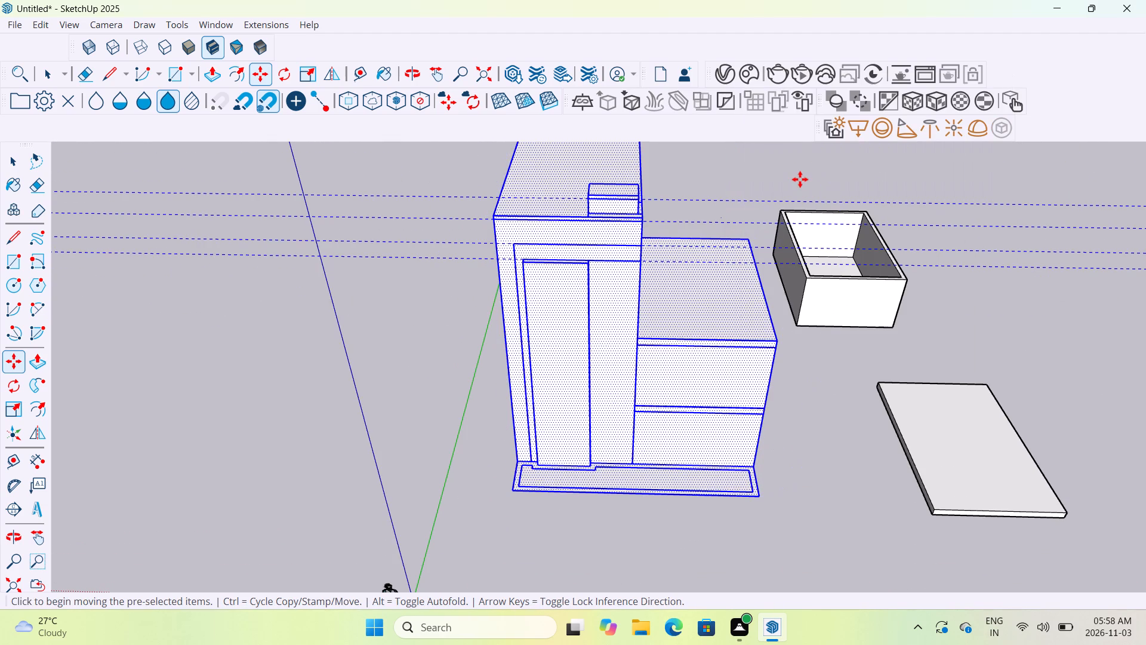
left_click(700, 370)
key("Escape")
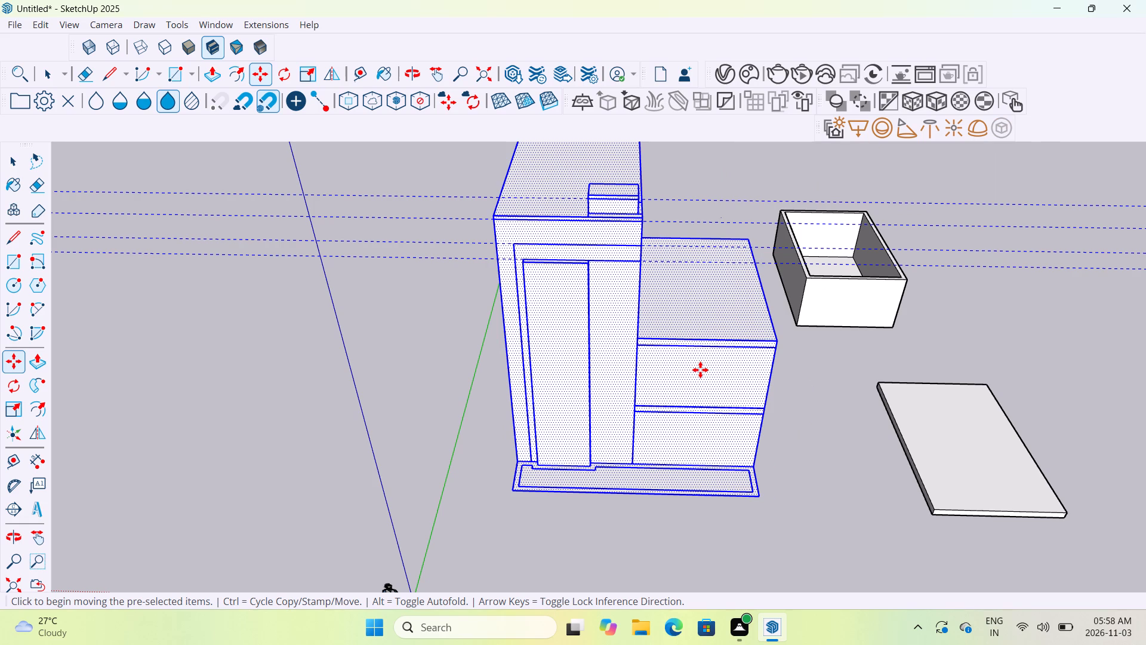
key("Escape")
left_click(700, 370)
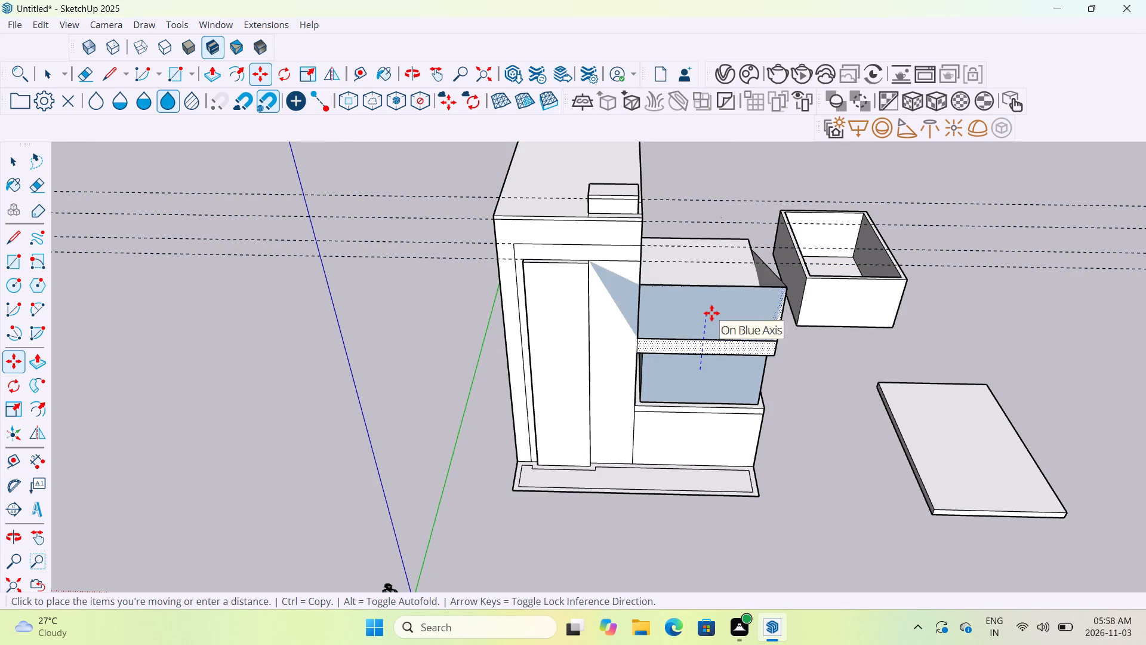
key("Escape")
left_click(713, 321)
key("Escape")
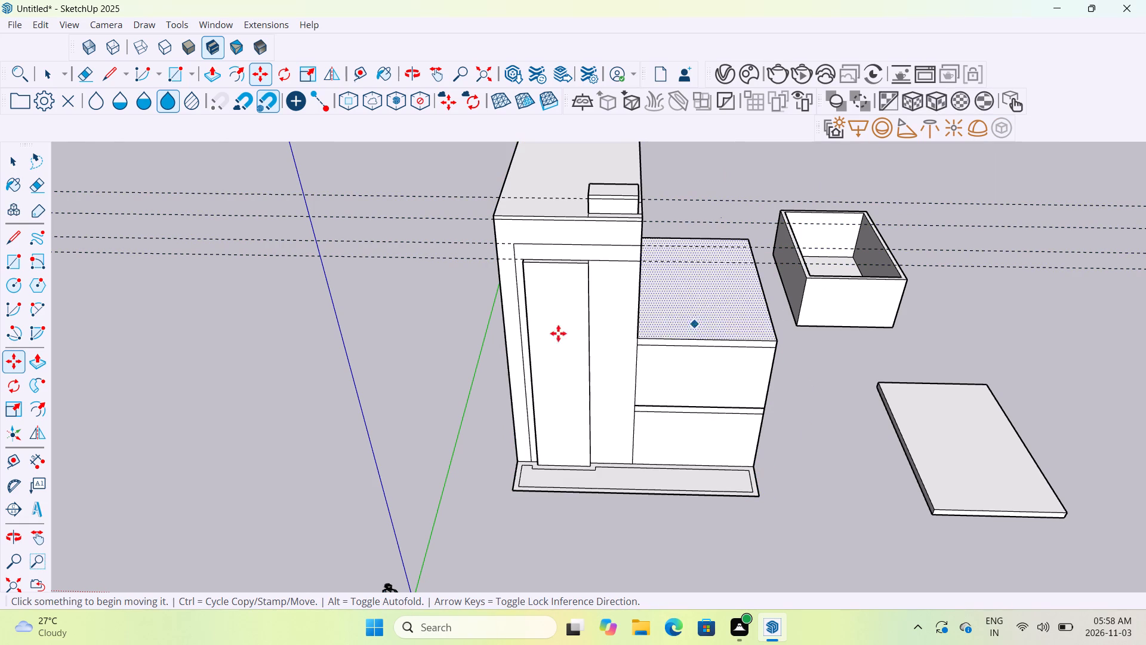
Draw a rectangular outline in front of the base strip, from its tall-block-side front corner across to the tall block's inner edge.
left_click(104, 79)
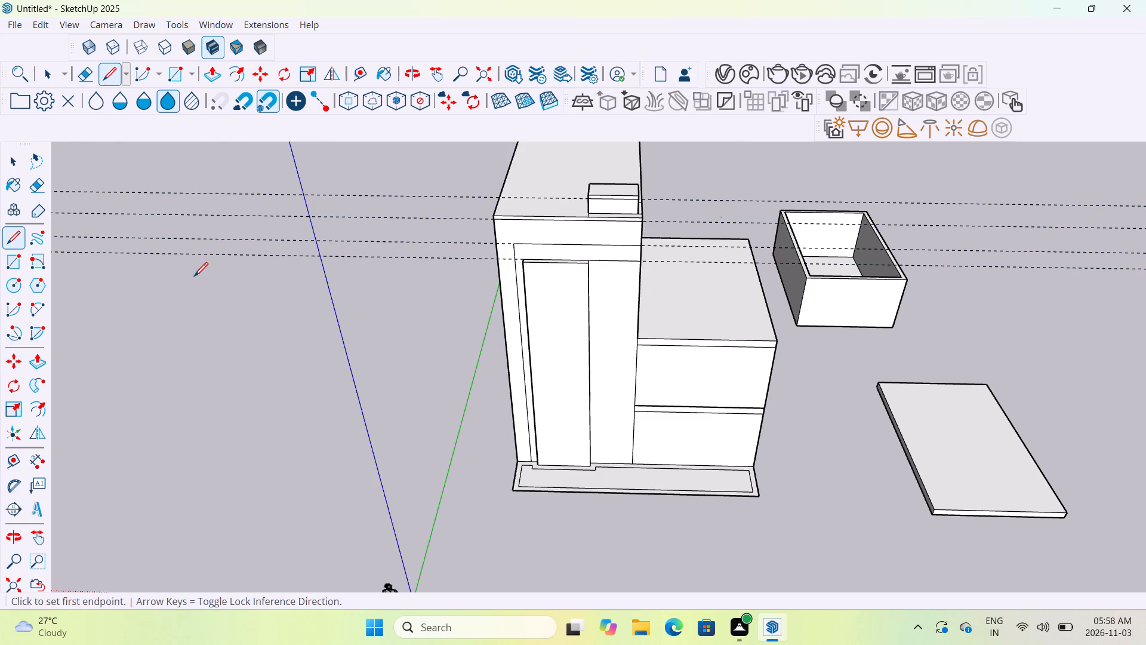
scroll(654, 480, "up", 5)
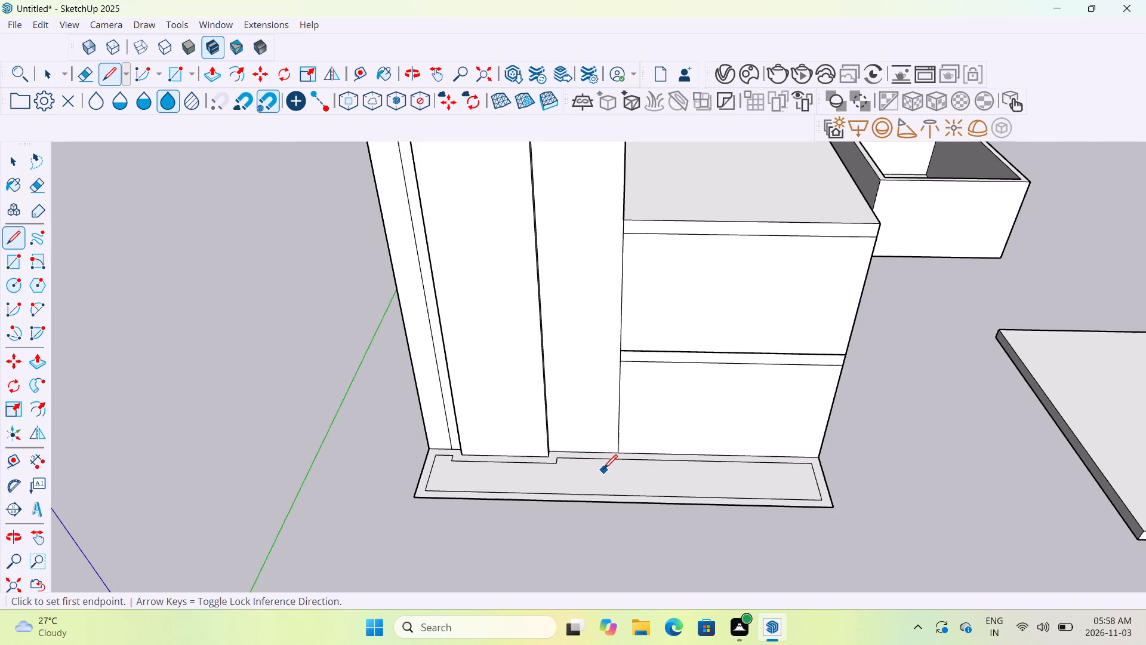
scroll(603, 468, "up", 4)
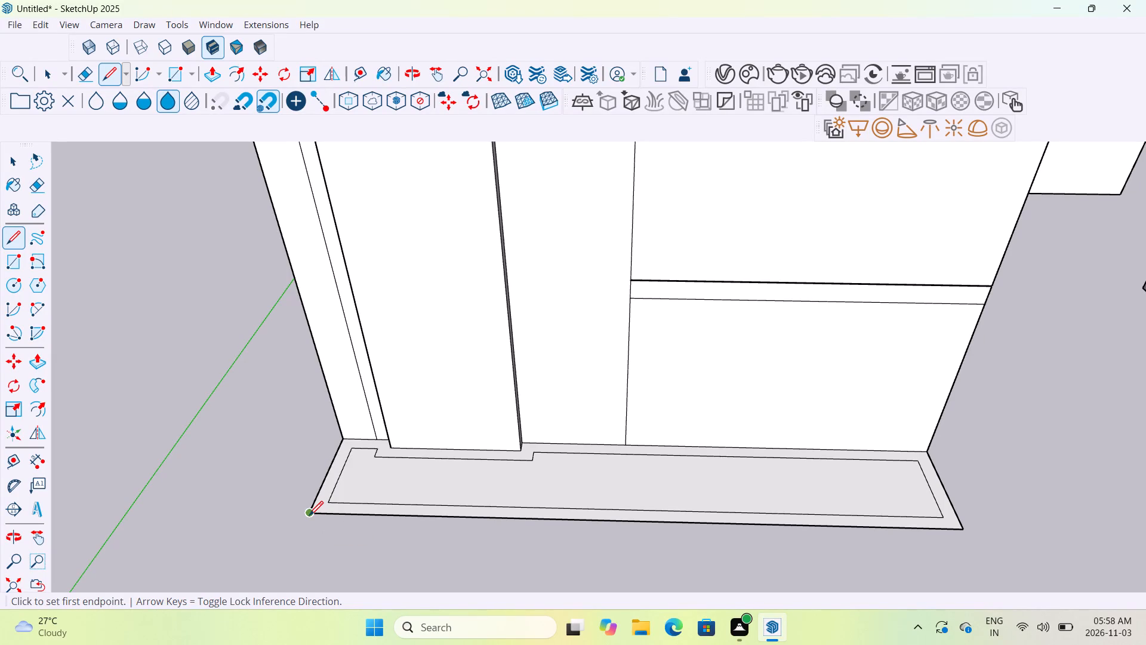
left_click(309, 517)
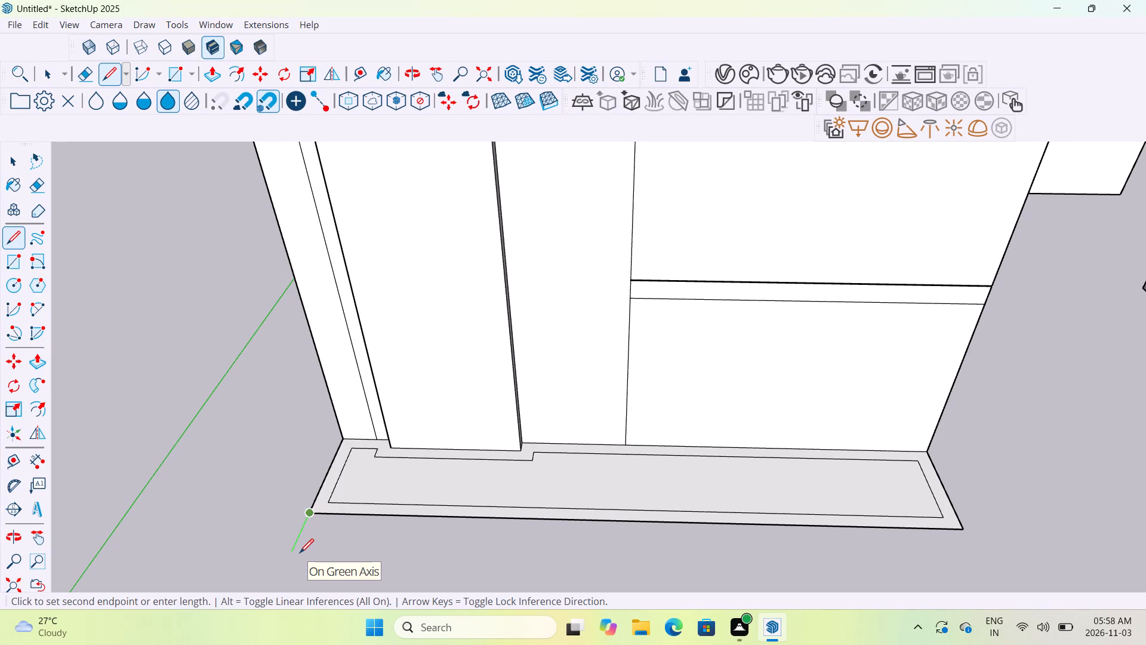
left_click(294, 577)
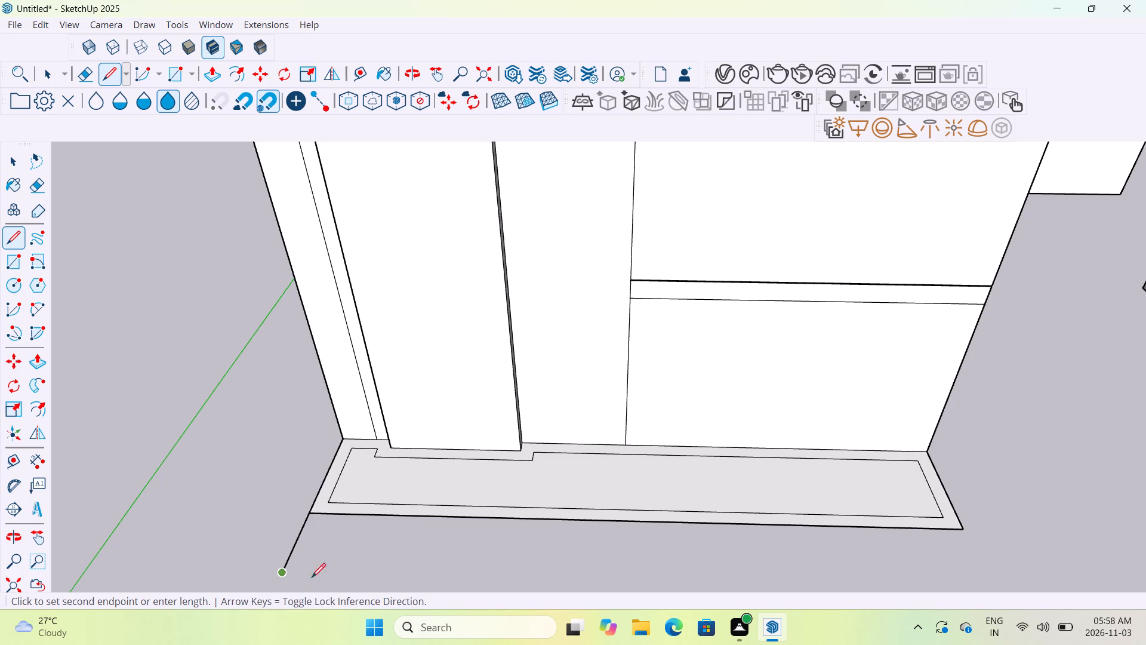
scroll(543, 580, "down", 2)
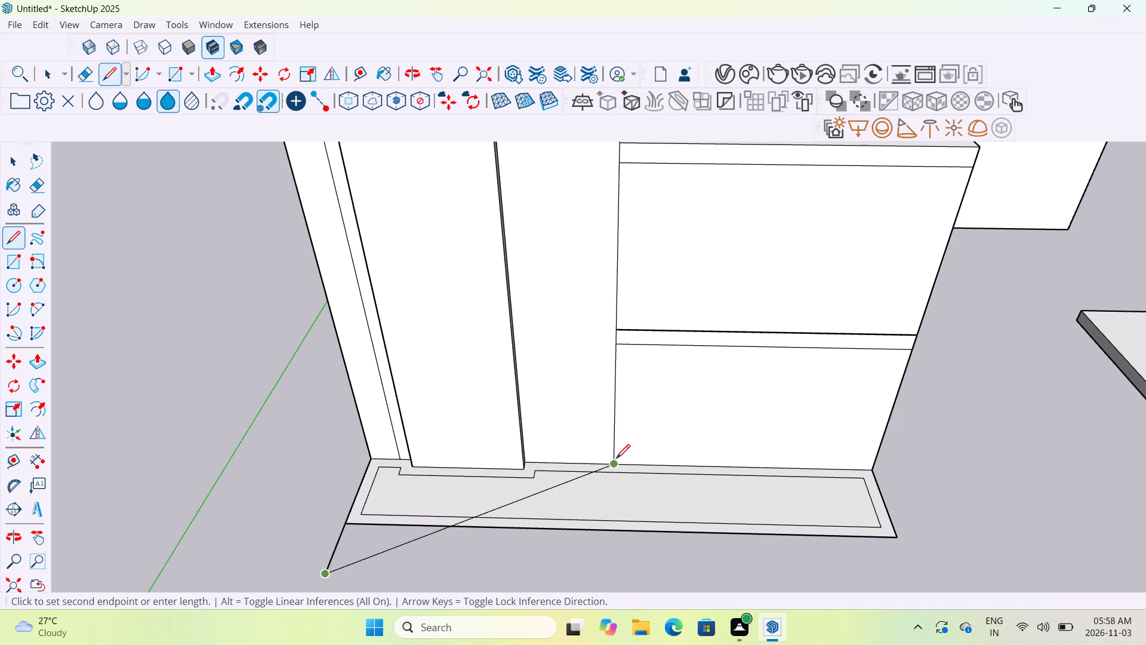
left_click(608, 587)
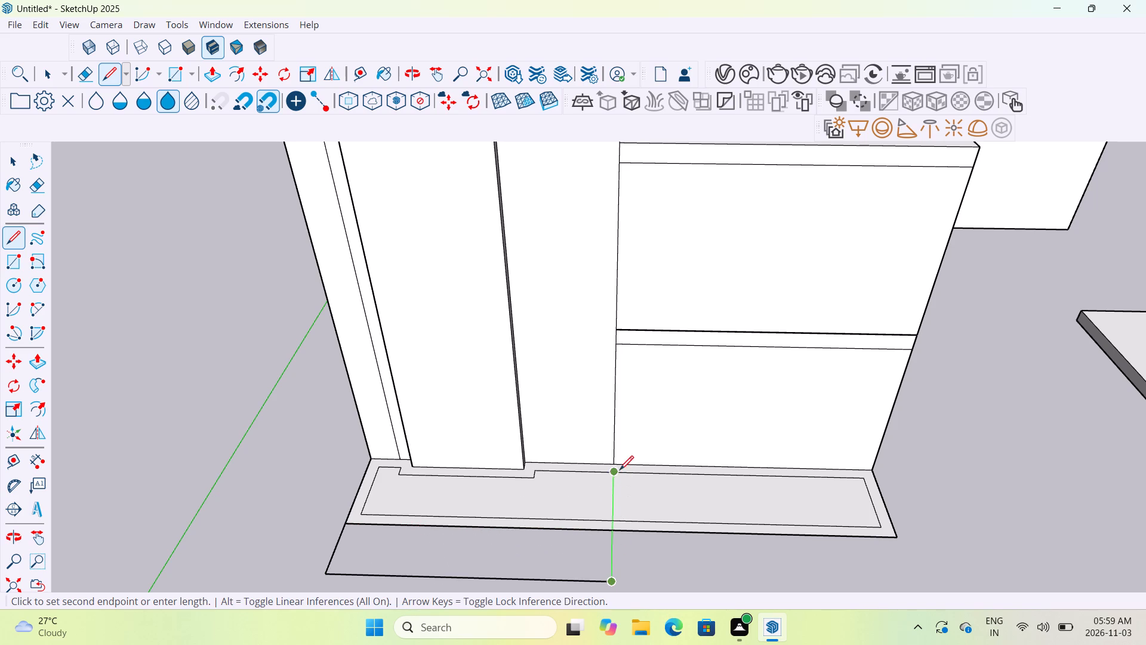
left_click(616, 525)
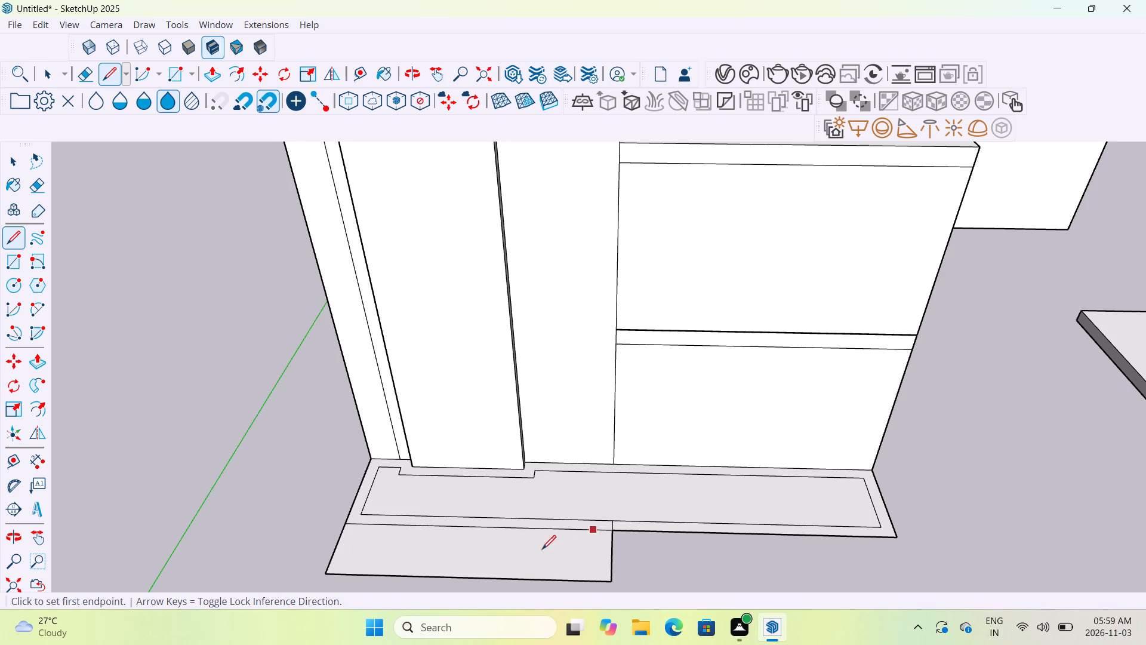
Offset the new front rectangle's outline inward by 6".
scroll(506, 550, "down", 4)
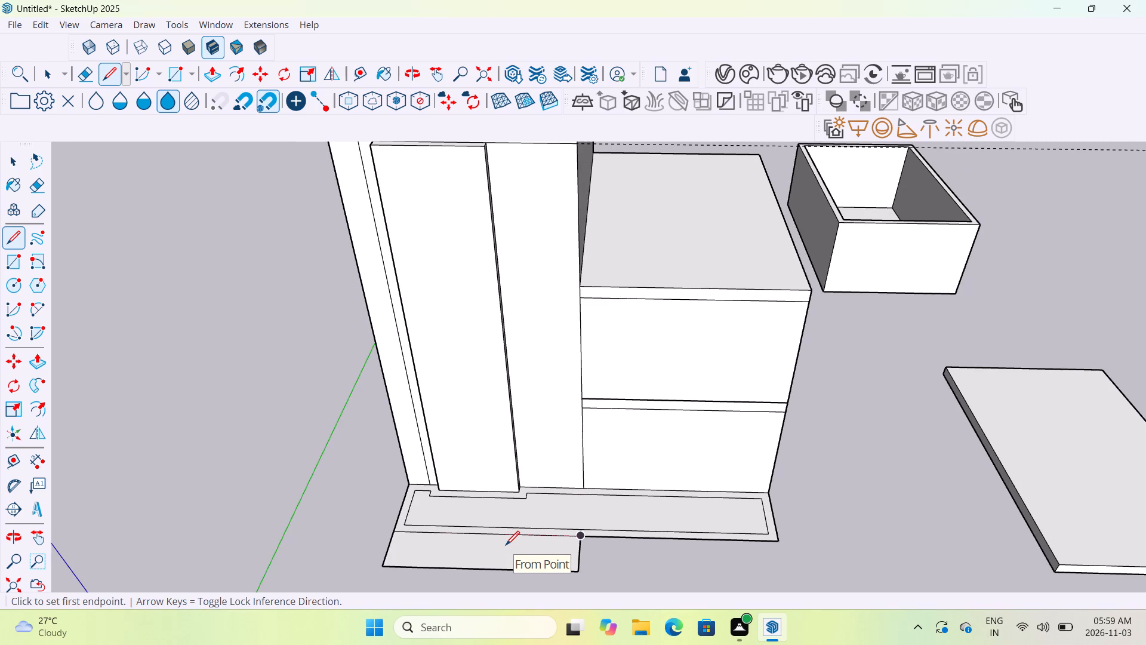
middle_click_drag(506, 546, 516, 524)
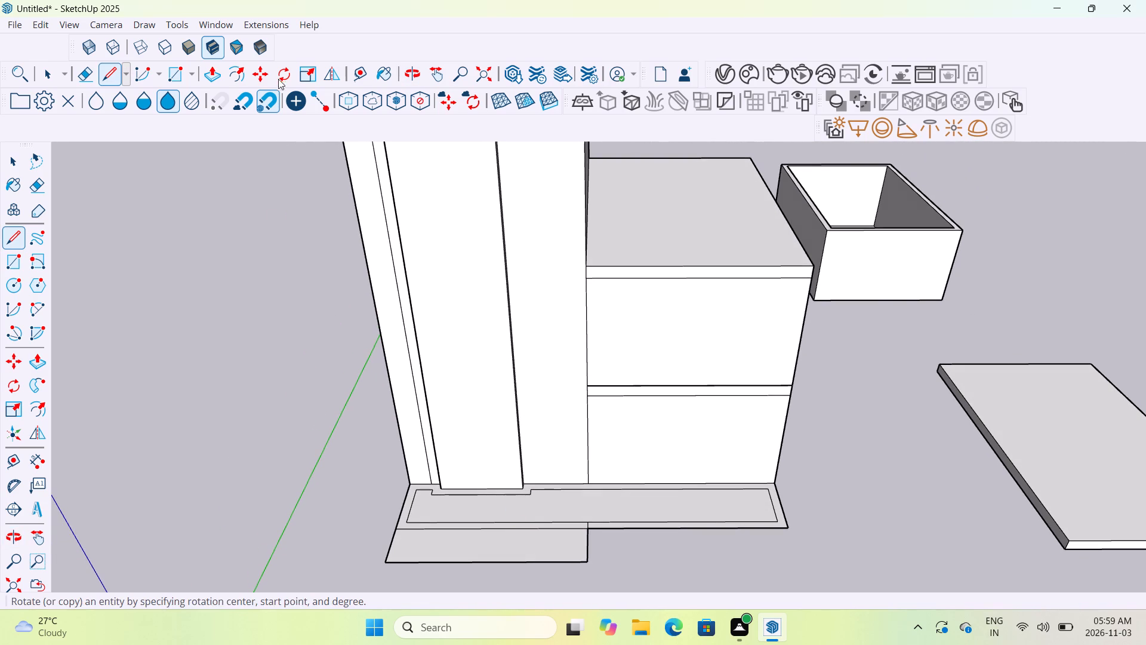
left_click(240, 75)
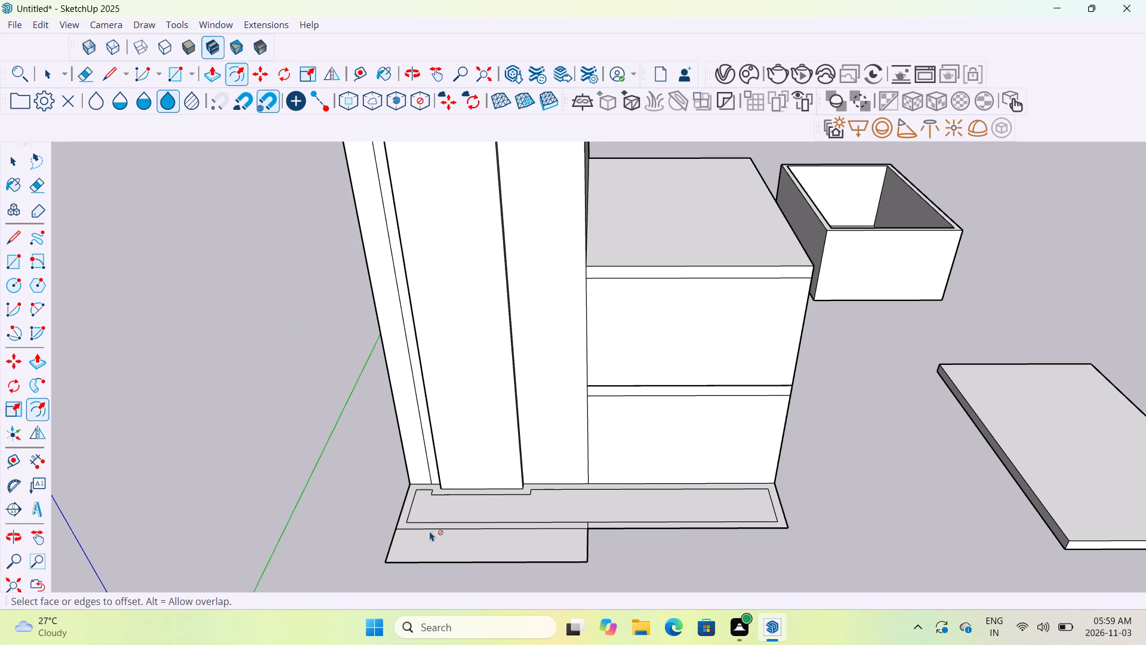
left_click(432, 545)
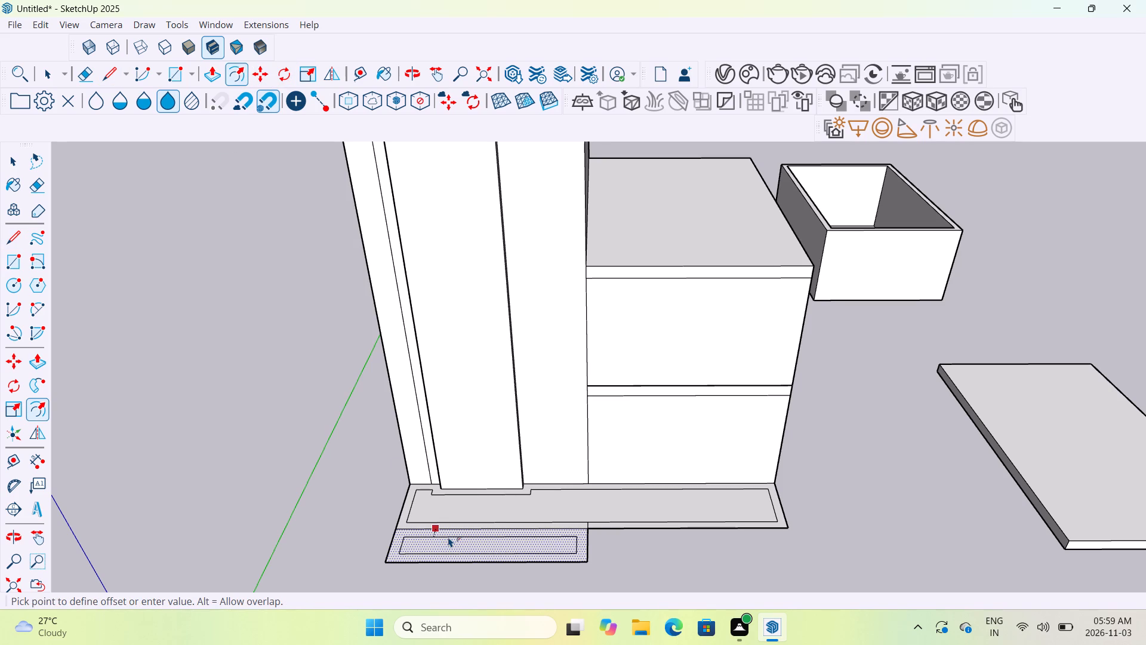
type("6\"")
key("Return")
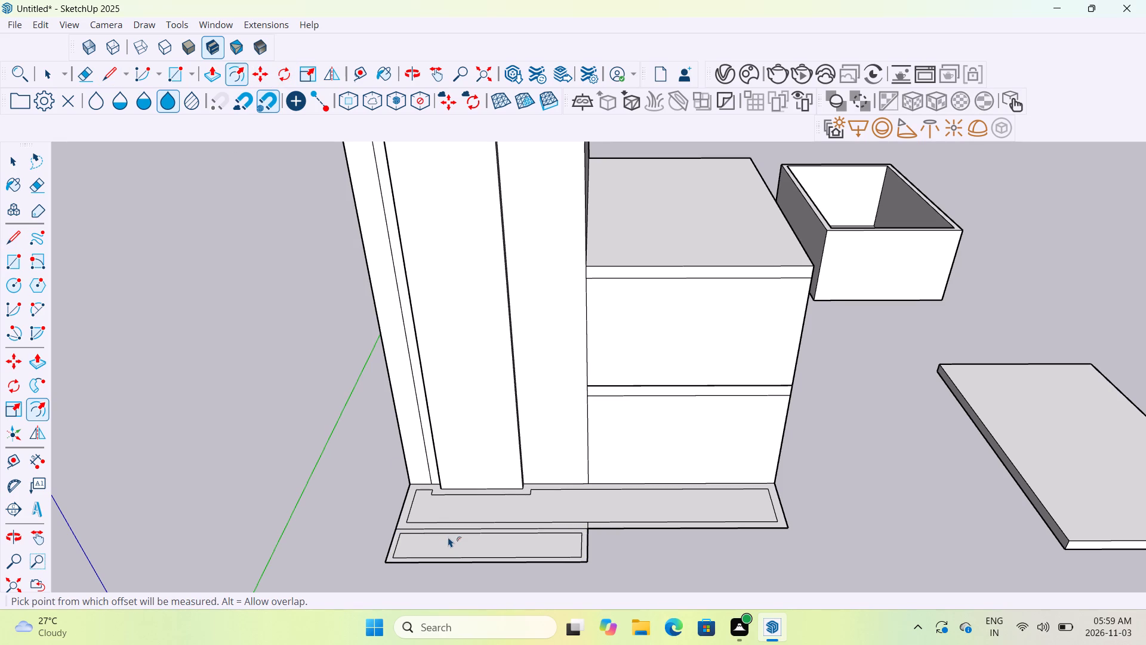
Draw short lines joining both rear corners of the inner offset rectangle to the base strip's front edge.
scroll(445, 567, "up", 2)
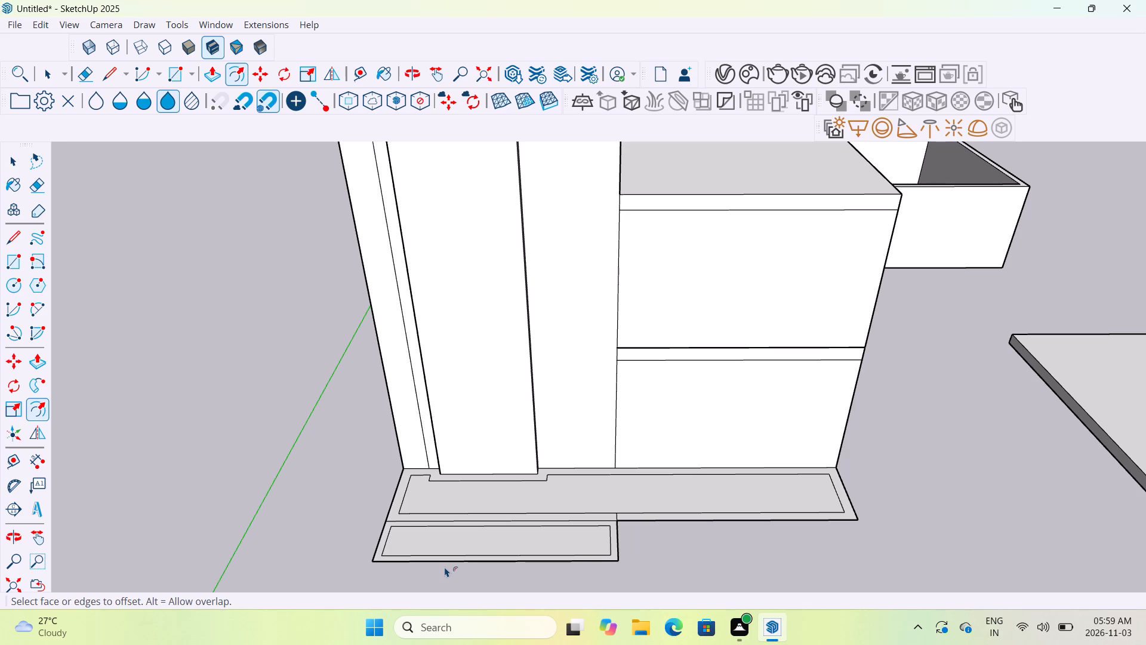
scroll(440, 518, "up", 1)
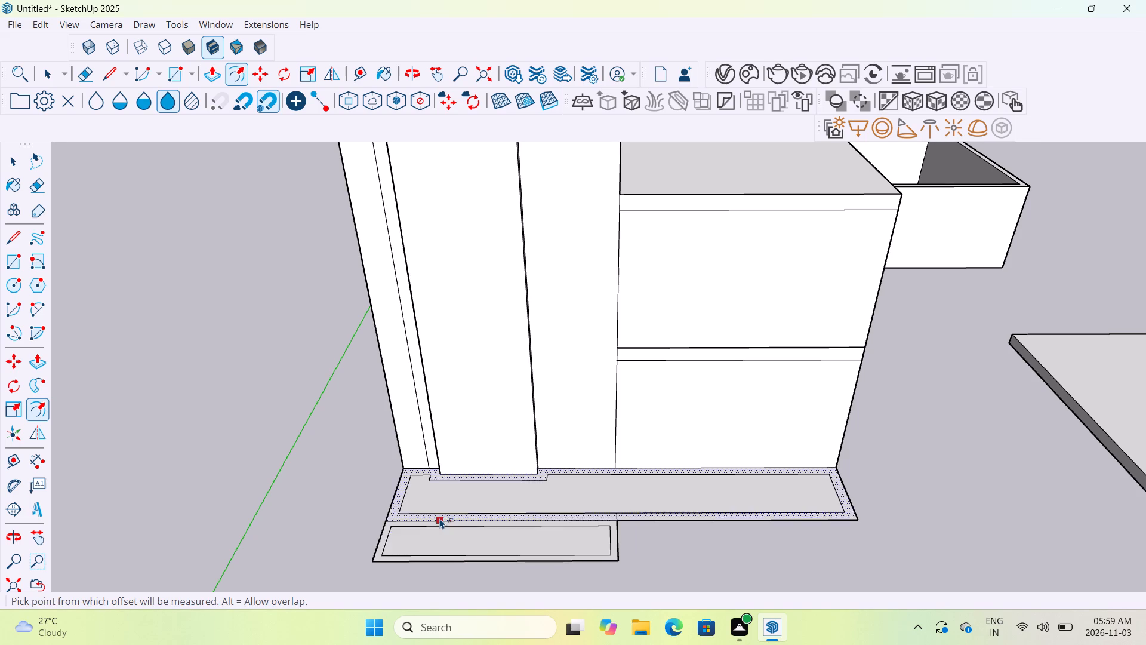
scroll(440, 518, "up", 4)
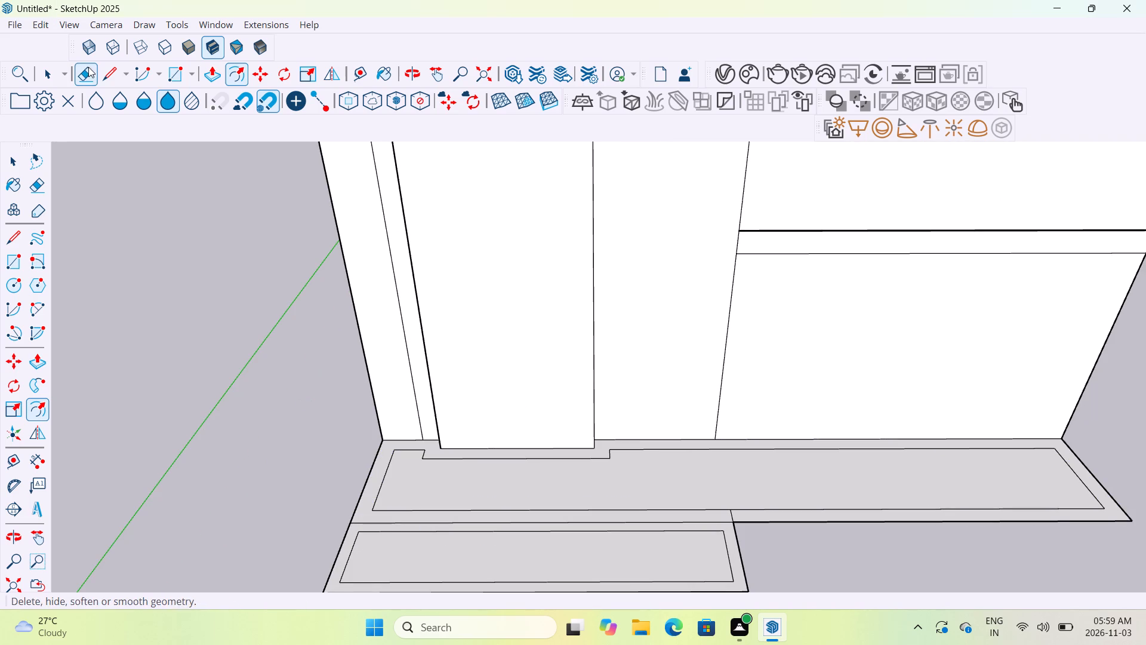
left_click(104, 76)
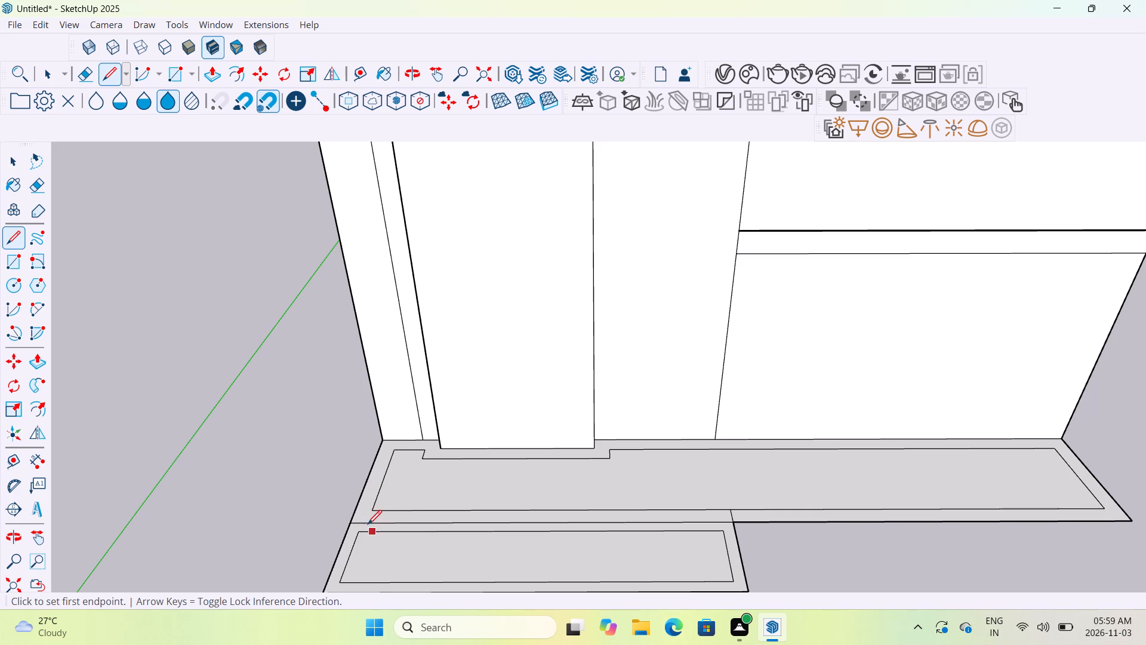
scroll(368, 526, "up", 10)
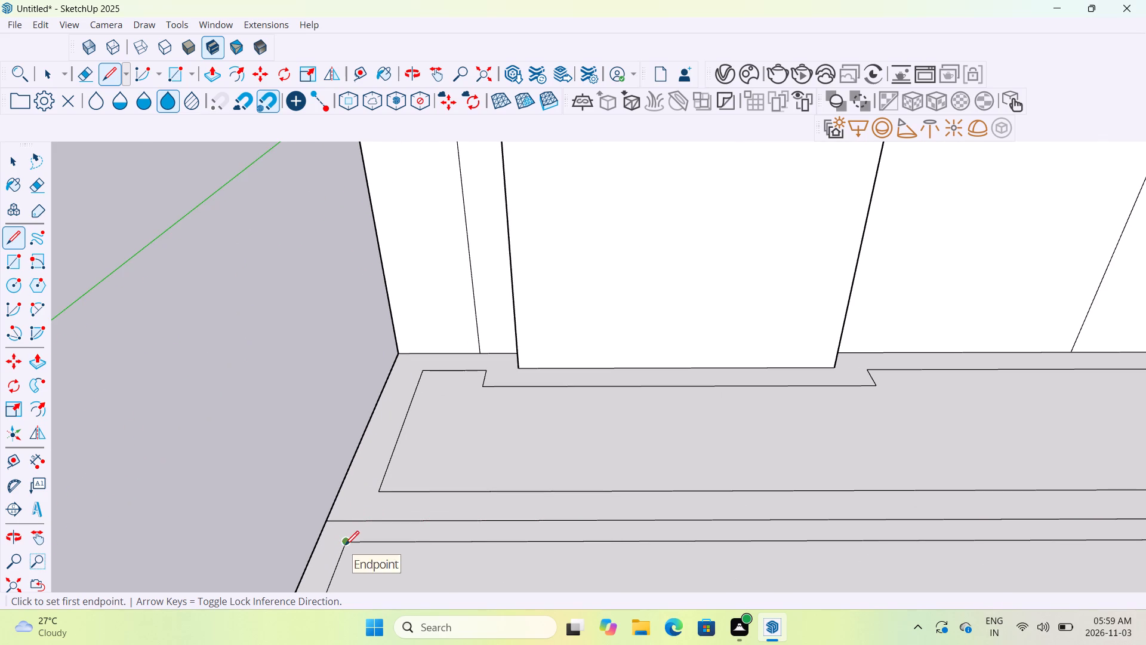
left_click(345, 546)
left_click(356, 518)
scroll(356, 521, "down", 13)
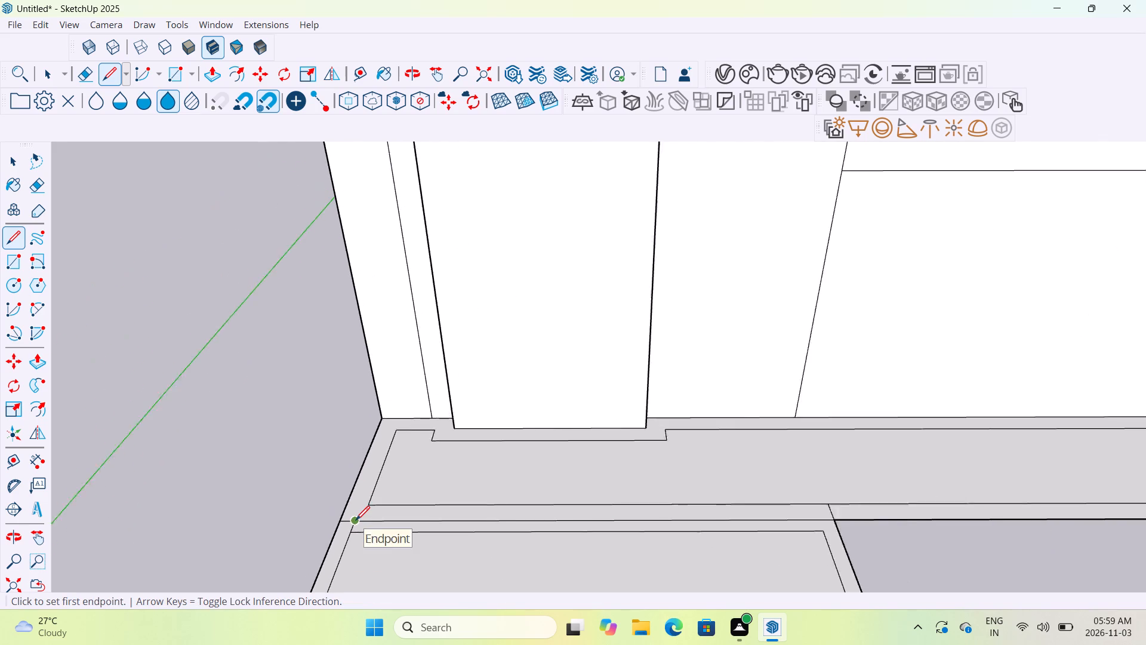
scroll(728, 530, "up", 13)
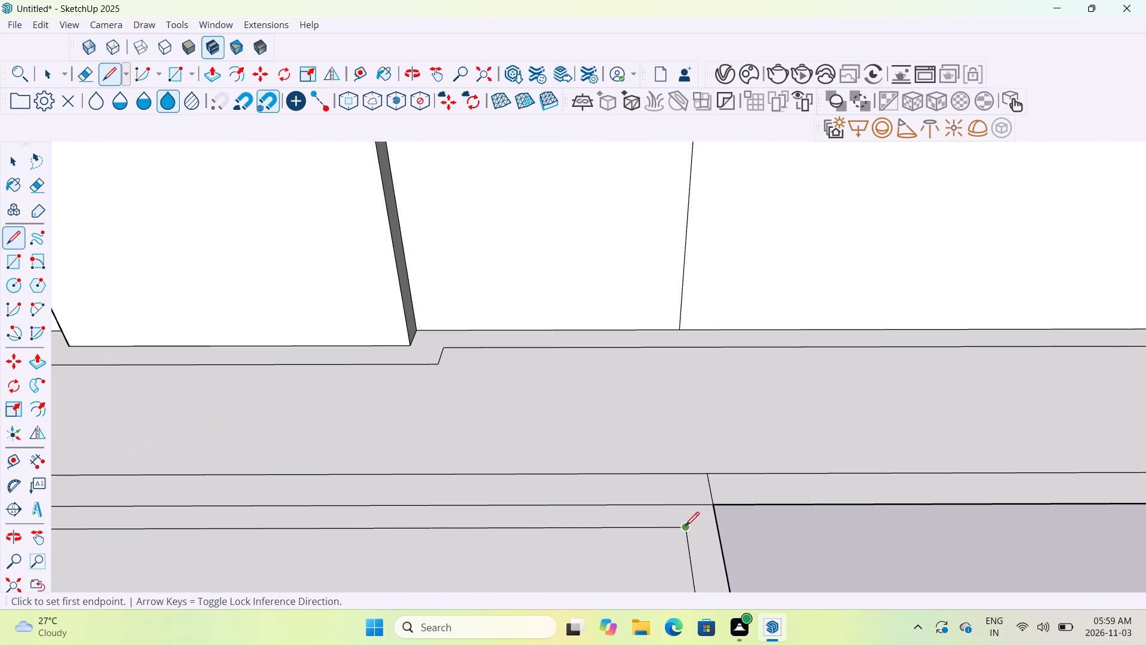
left_click(685, 527)
left_click(685, 508)
Erase the inner offset's rear edge so the front rectangle's border forms a U open toward the base strip.
scroll(685, 508, "down", 10)
scroll(685, 508, "up", 1)
scroll(685, 508, "down", 4)
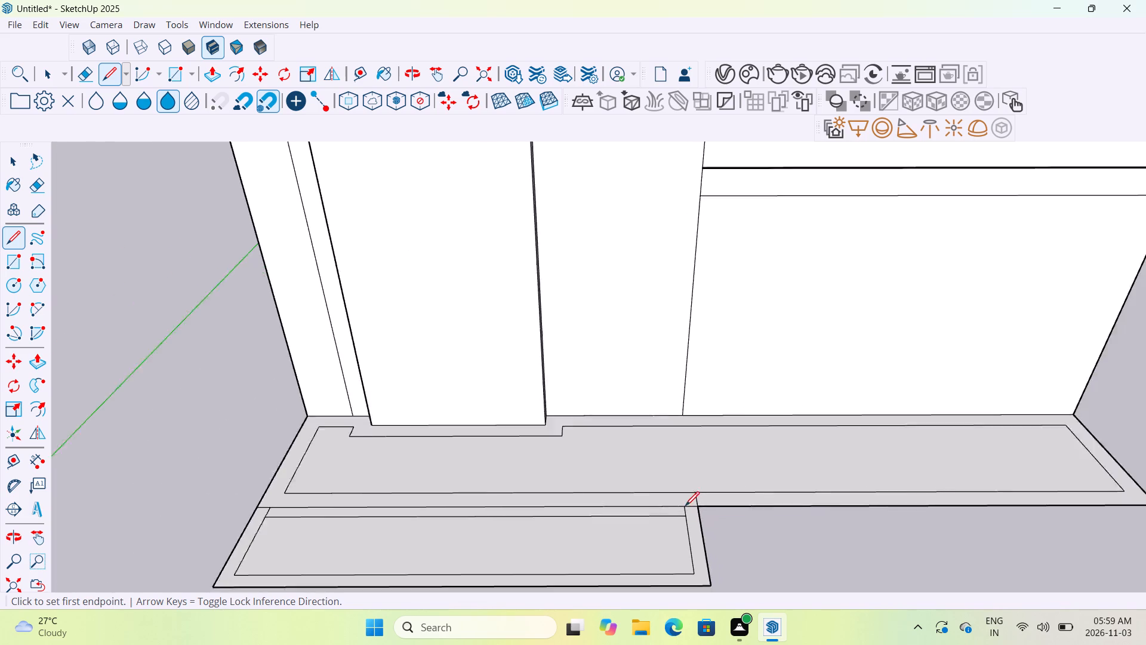
scroll(685, 507, "down", 6)
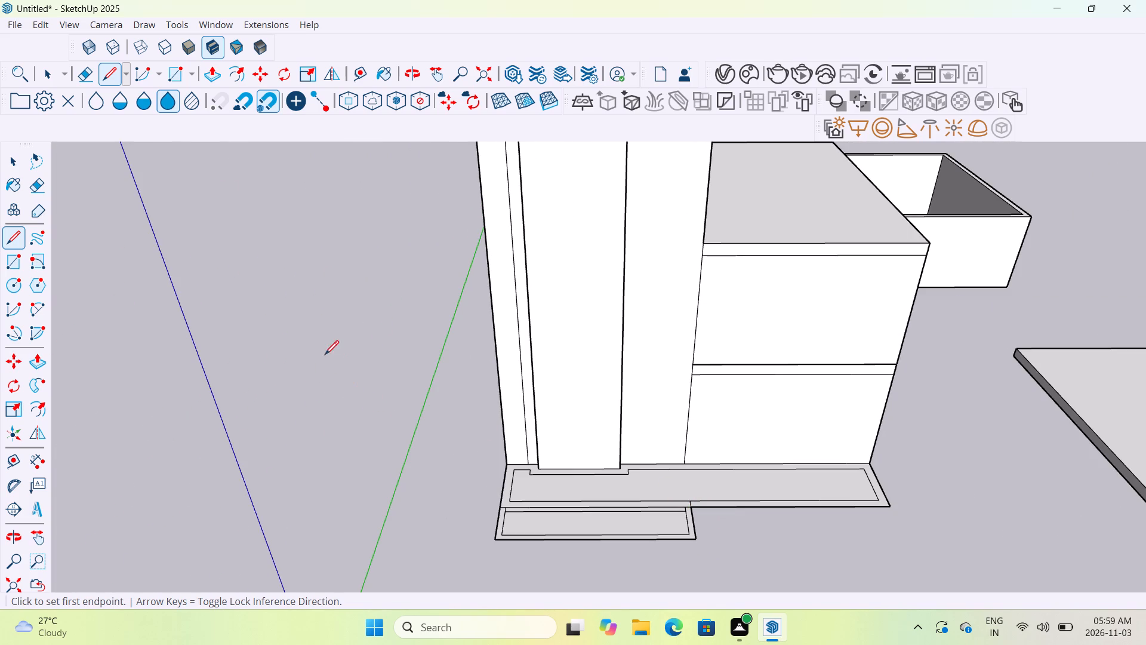
left_click(84, 78)
scroll(557, 512, "up", 7)
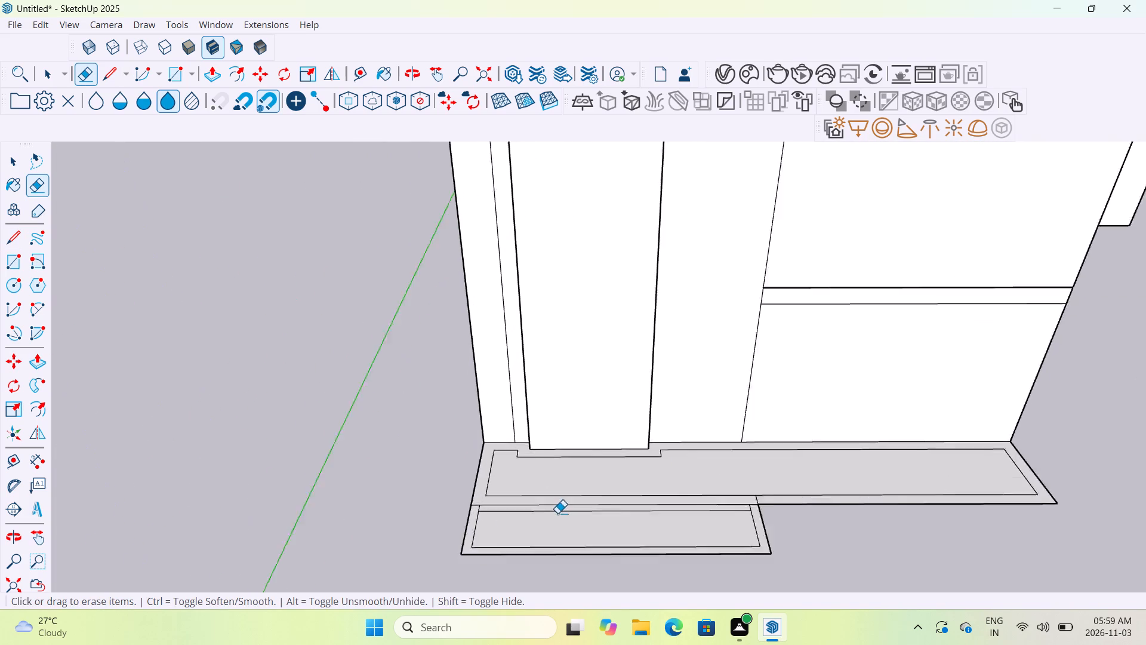
scroll(557, 513, "up", 13)
left_click_drag(559, 497, 561, 530)
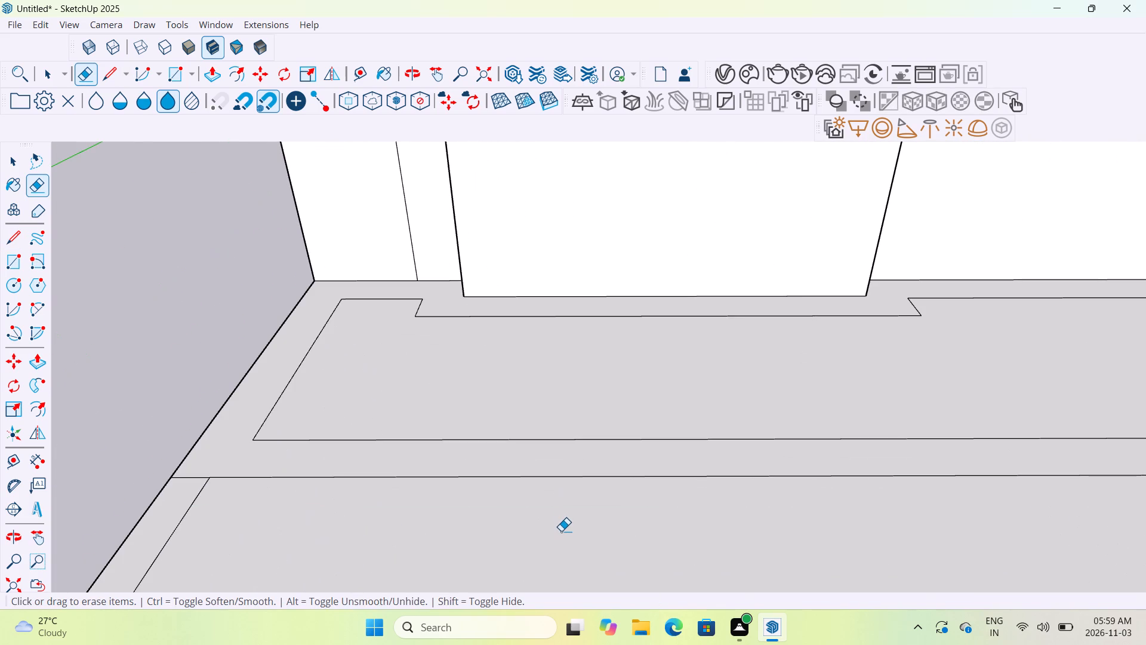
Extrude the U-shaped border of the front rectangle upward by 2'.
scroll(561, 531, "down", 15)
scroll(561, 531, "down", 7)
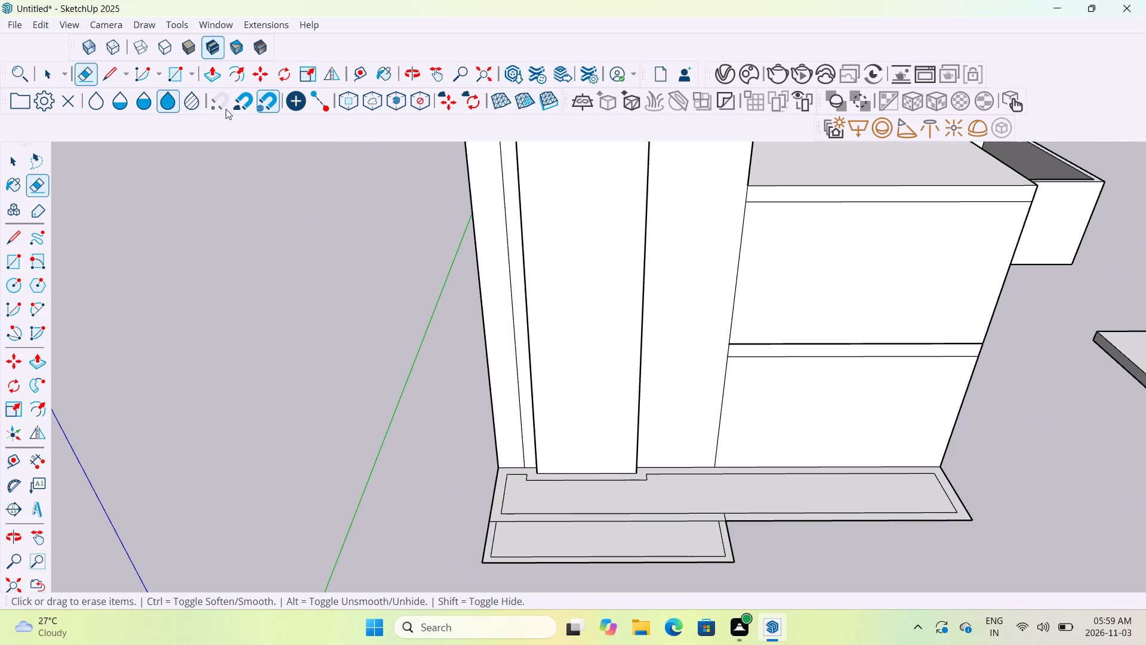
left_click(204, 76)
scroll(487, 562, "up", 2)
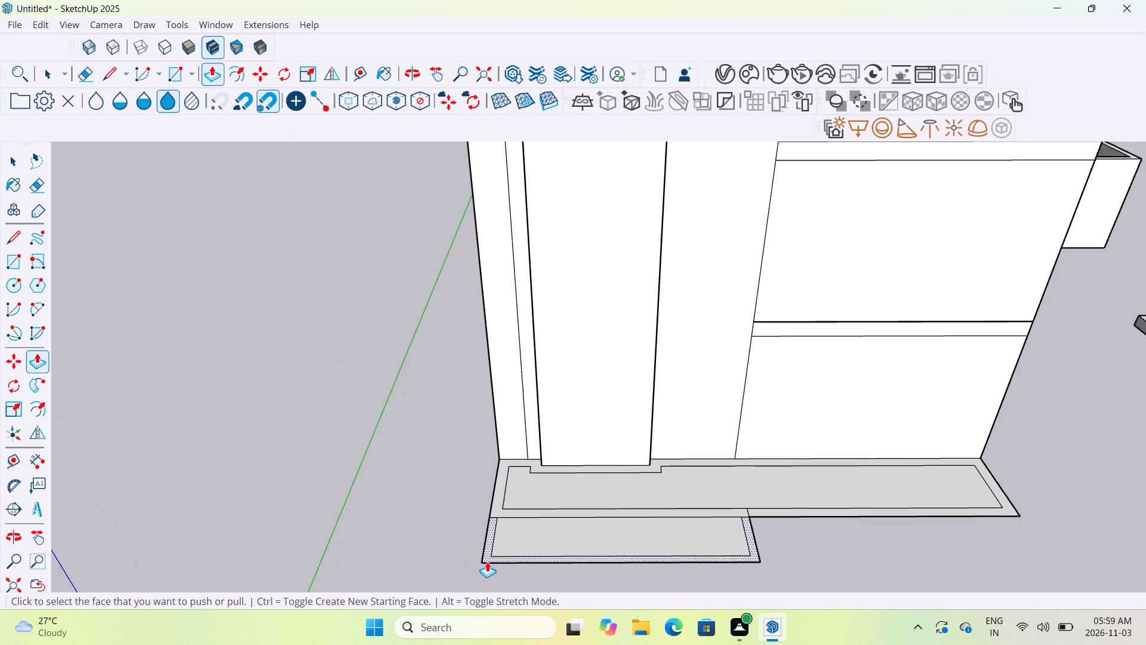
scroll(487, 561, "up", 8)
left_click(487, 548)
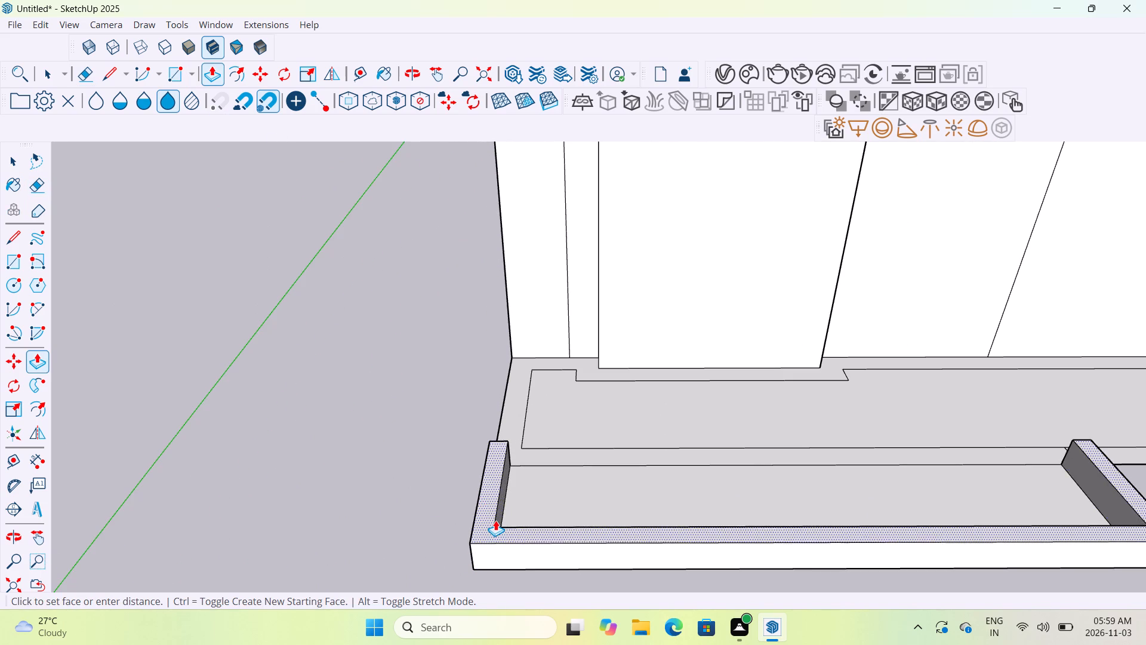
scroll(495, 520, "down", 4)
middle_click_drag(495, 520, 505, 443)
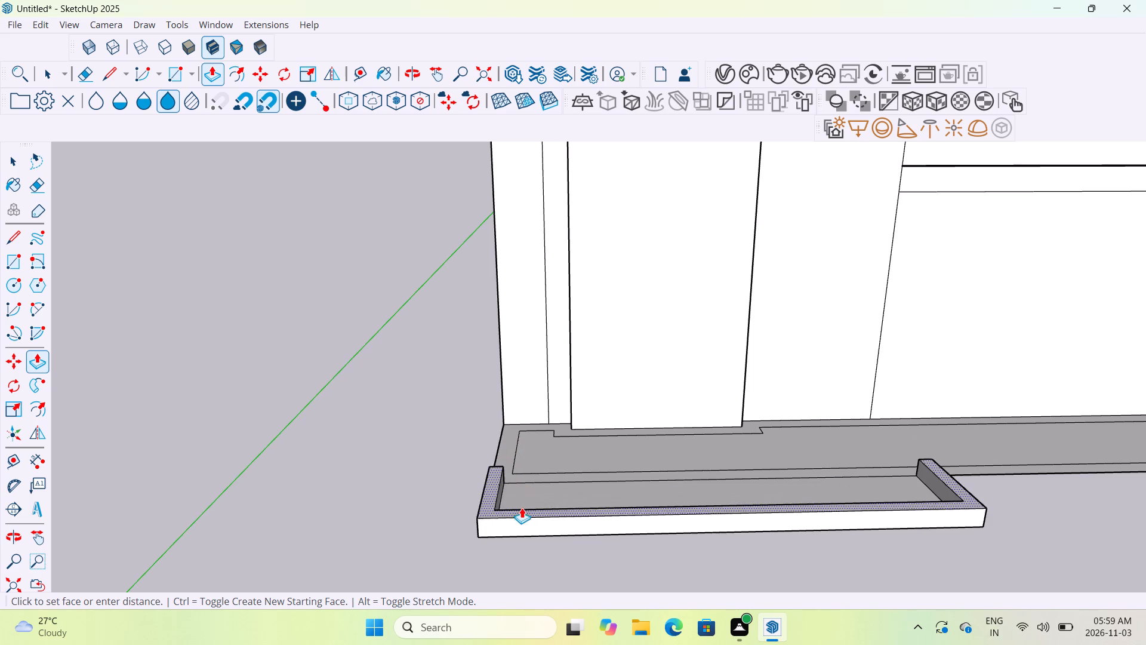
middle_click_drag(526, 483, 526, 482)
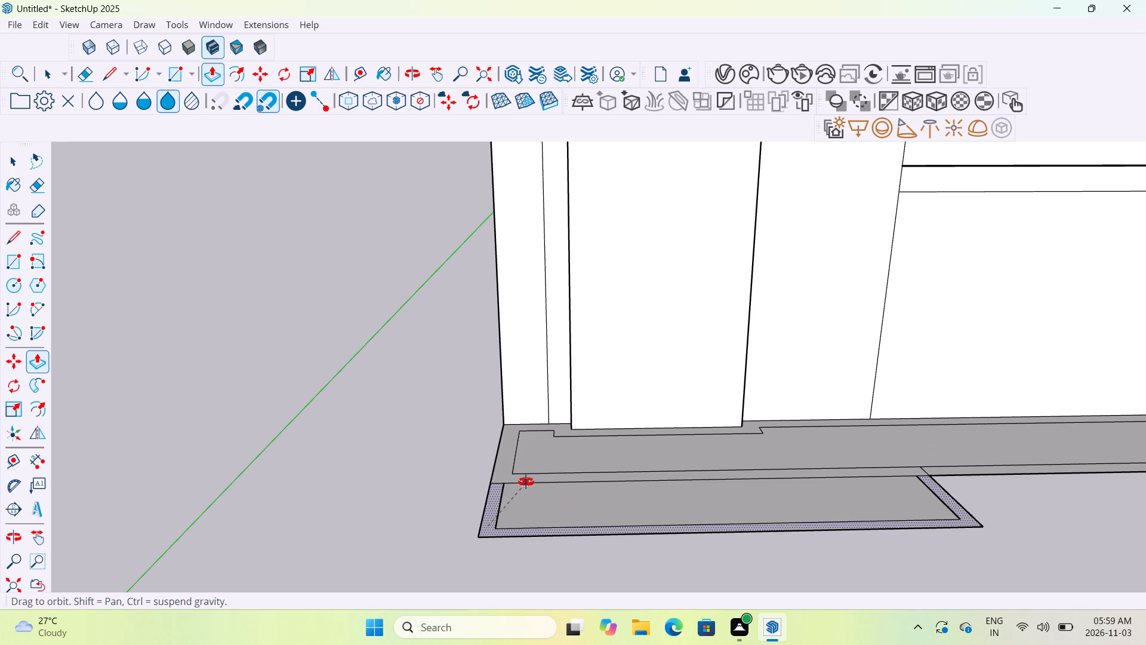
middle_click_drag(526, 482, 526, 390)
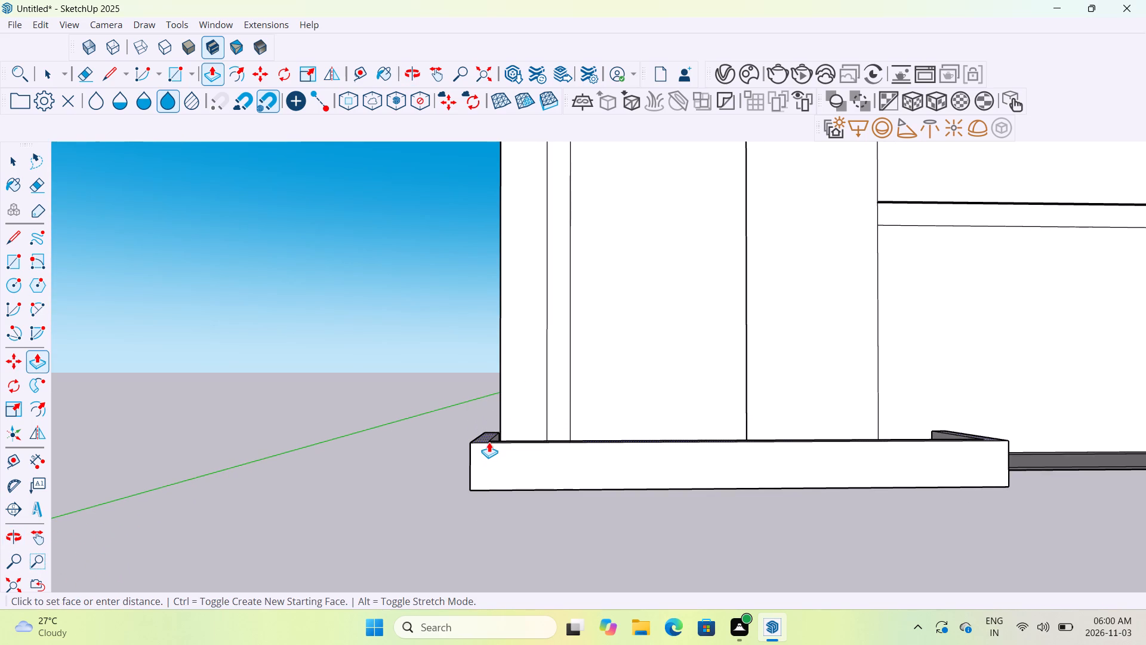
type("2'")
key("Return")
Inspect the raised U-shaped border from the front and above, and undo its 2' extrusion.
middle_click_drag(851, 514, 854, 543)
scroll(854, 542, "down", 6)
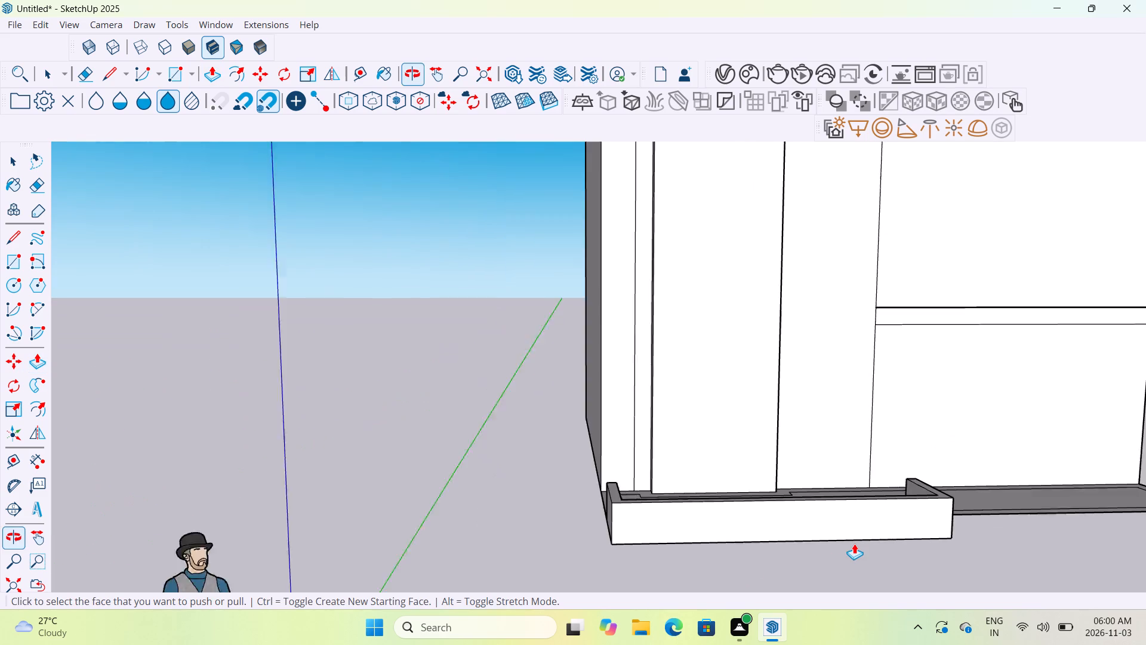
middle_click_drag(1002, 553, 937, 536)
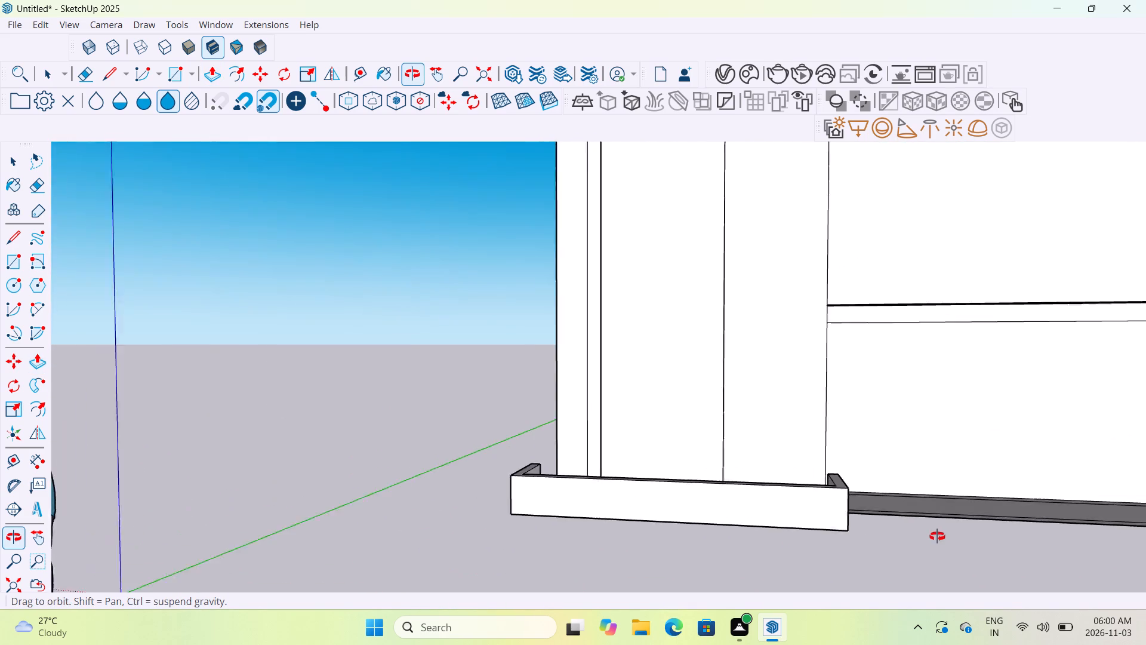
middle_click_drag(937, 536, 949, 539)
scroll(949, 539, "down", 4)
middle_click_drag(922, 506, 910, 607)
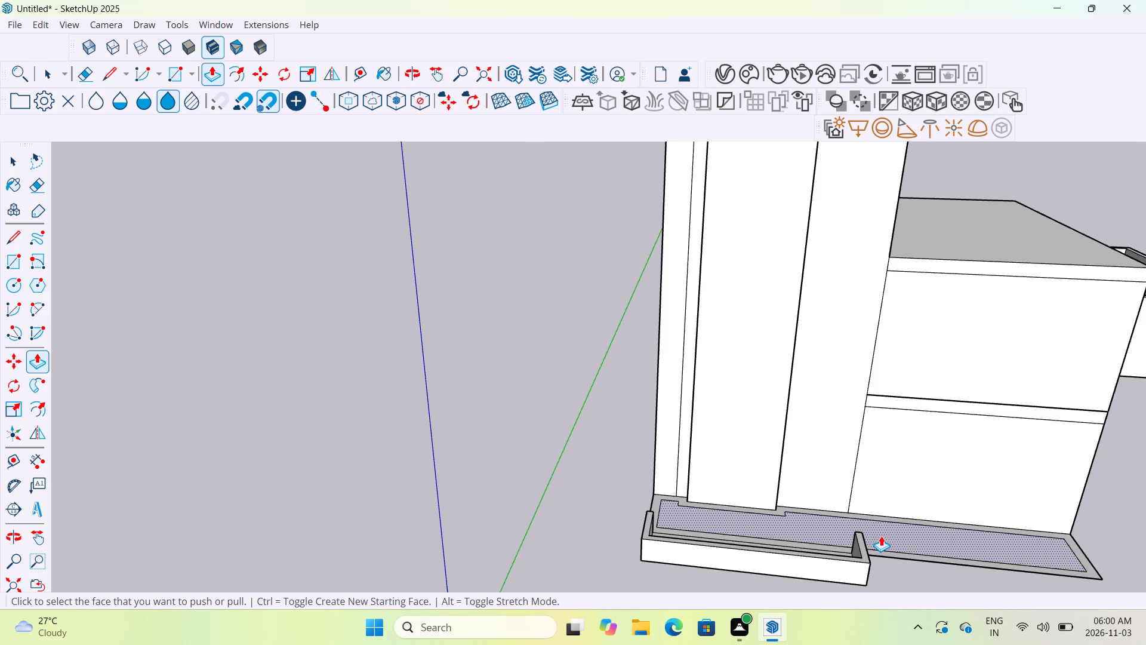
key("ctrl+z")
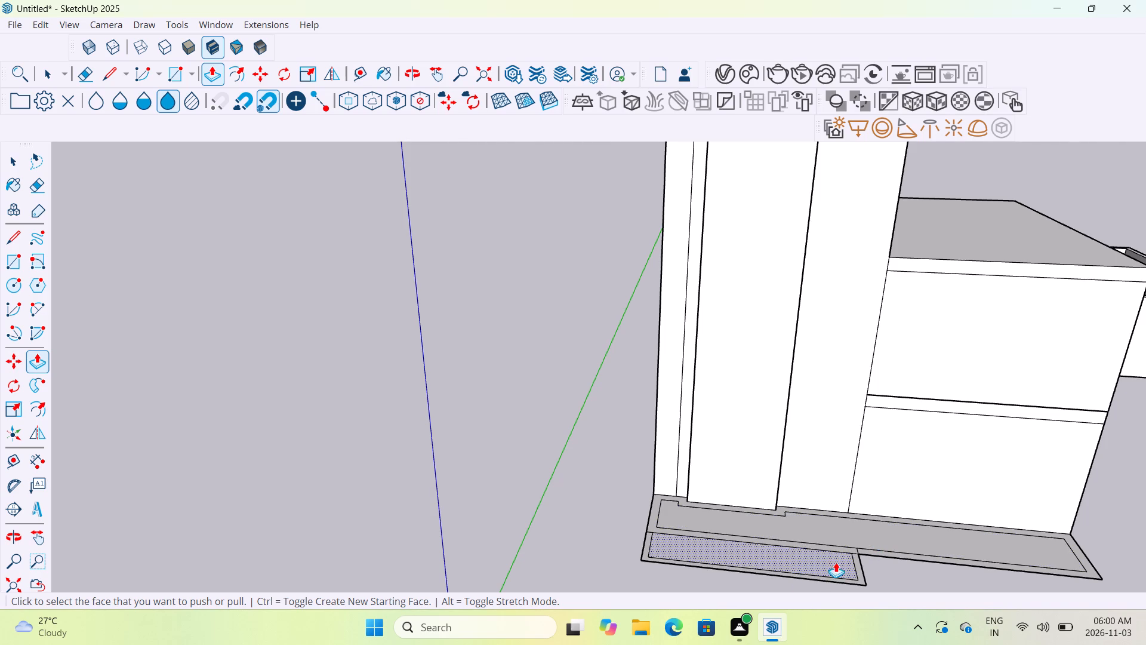
Extrude the U-shaped border of the front rectangle upward by 1'.
scroll(867, 566, "up", 12)
left_click(844, 570)
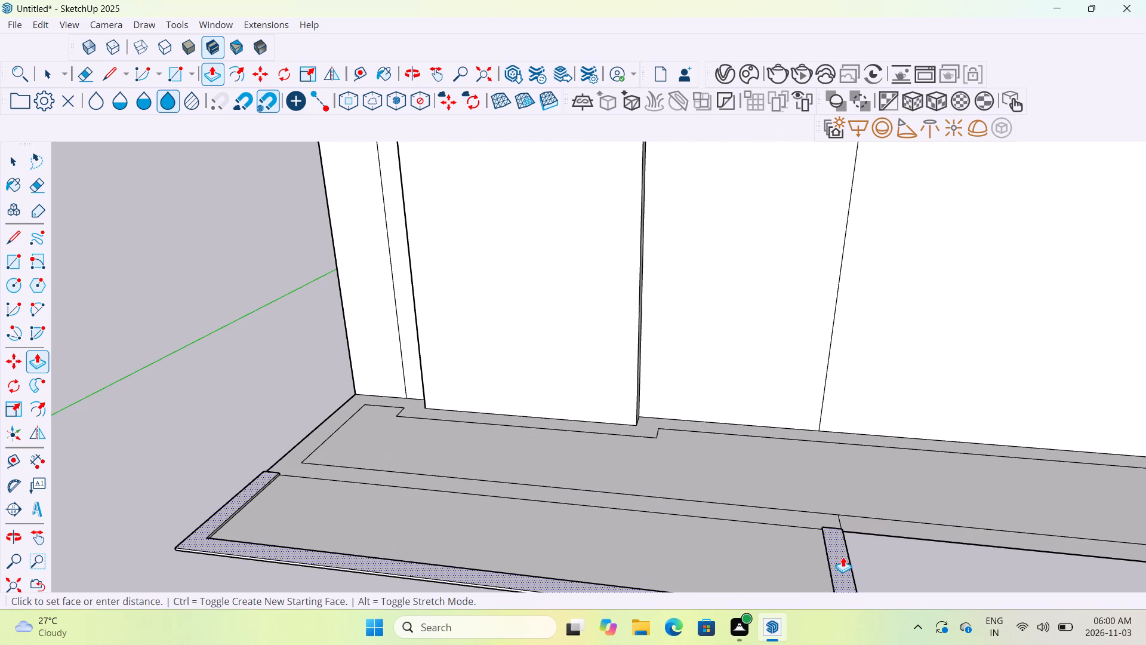
type("1'")
key("Return")
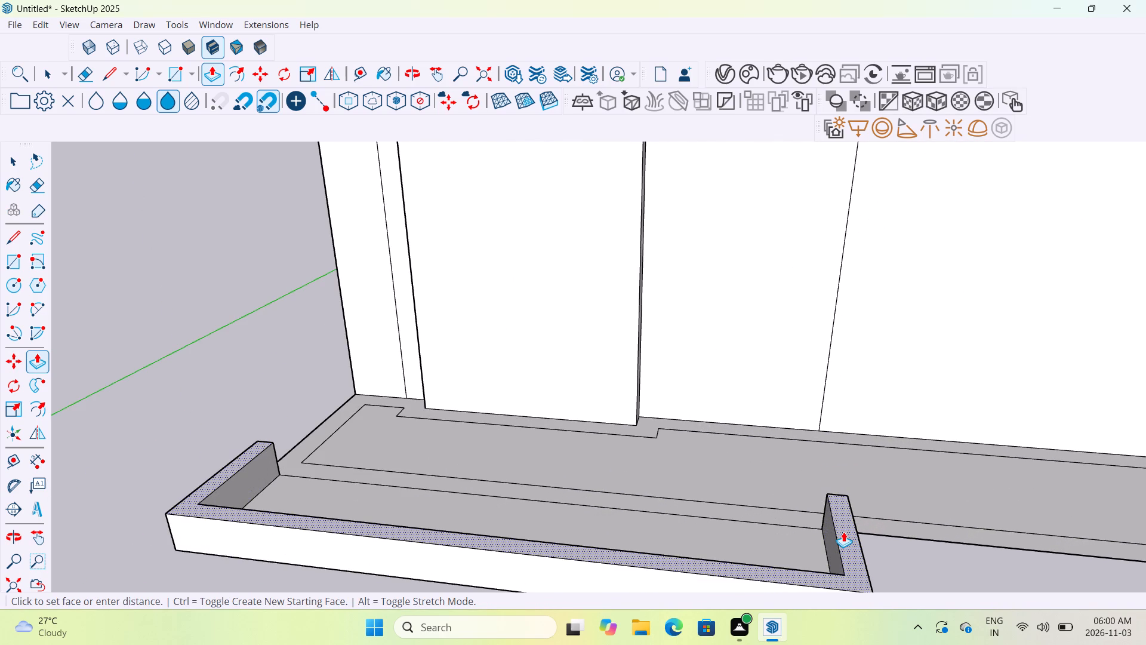
left_click(744, 507)
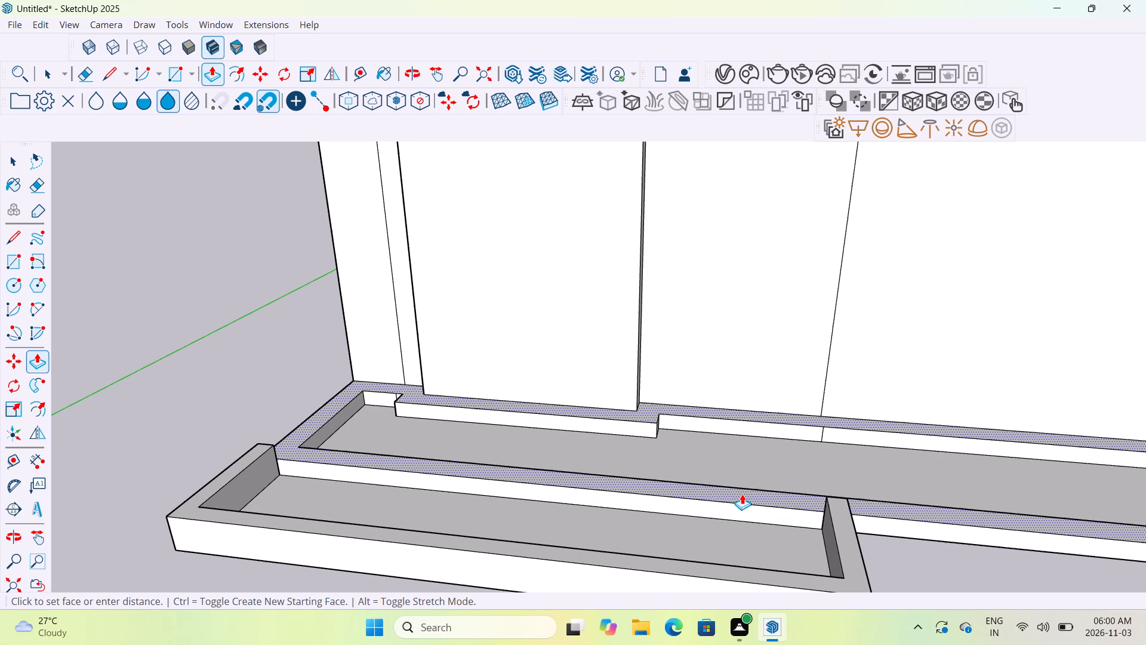
key("Escape")
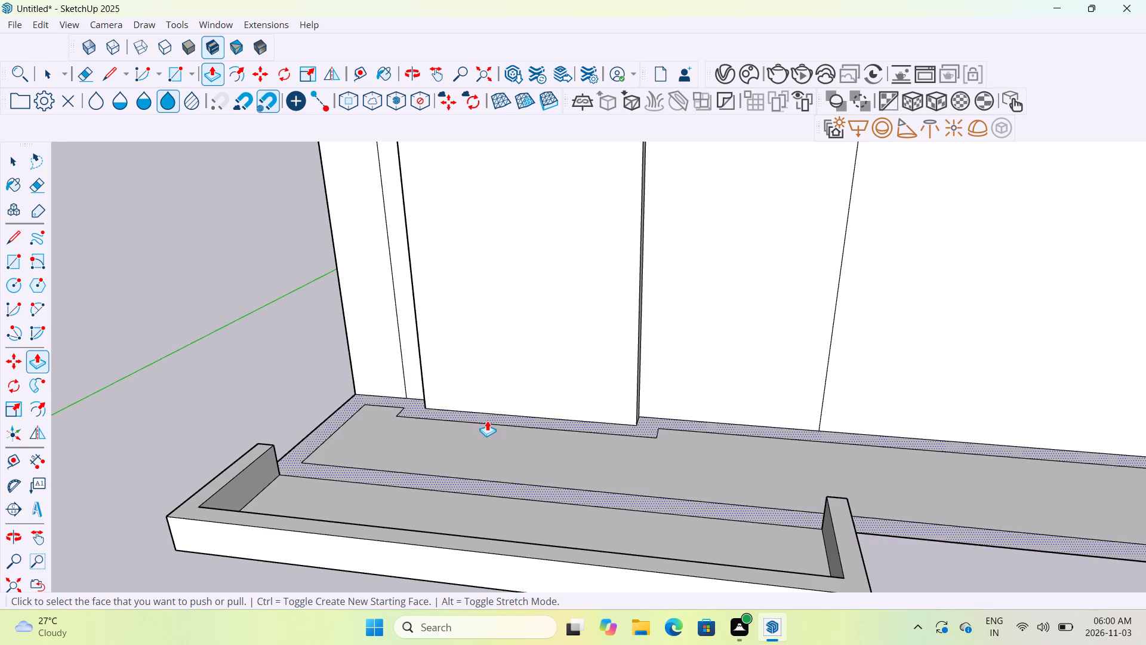
Draw short lines joining both rear end corners of the base strip's inner offset outline to the building's front wall.
scroll(483, 420, "up", 5)
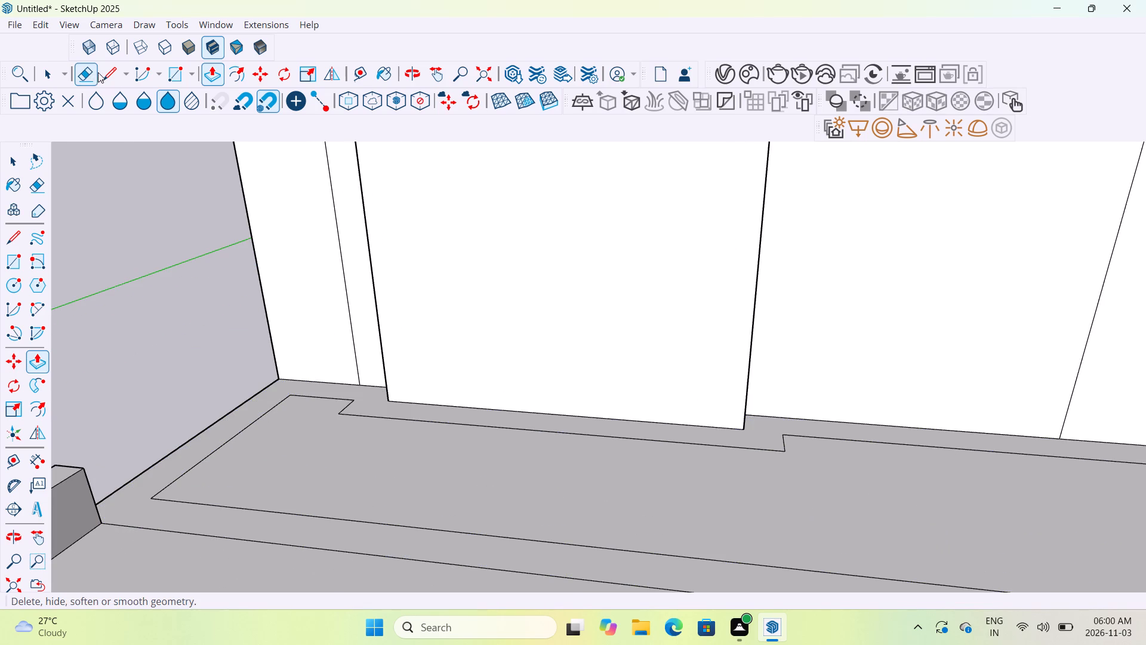
left_click(103, 70)
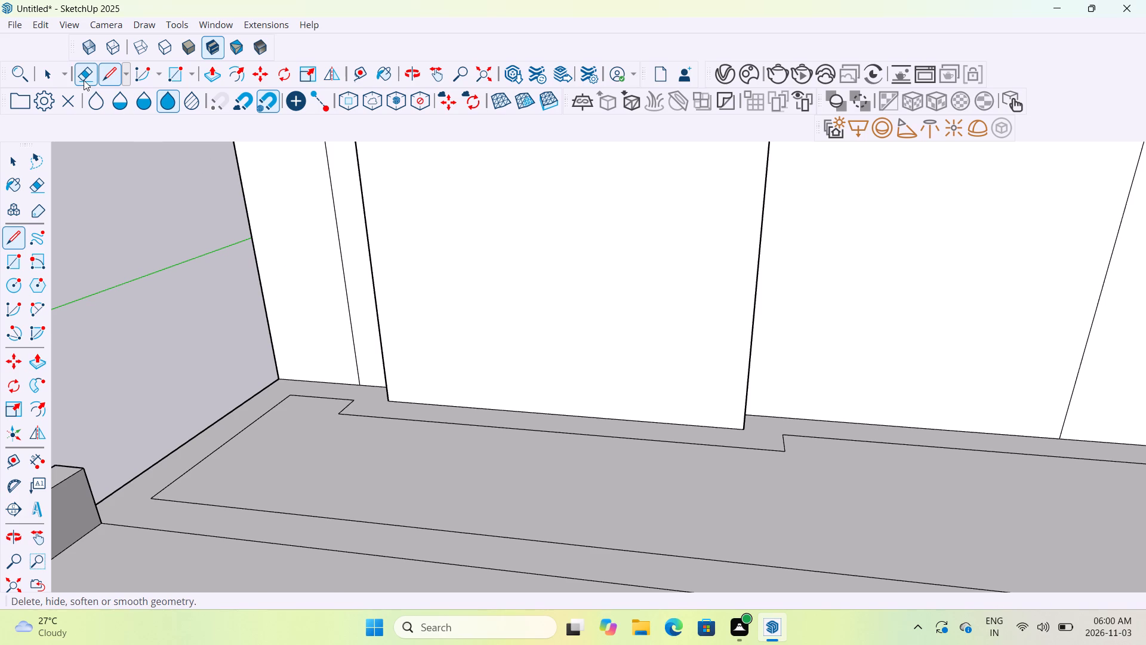
left_click(84, 79)
scroll(309, 404, "up", 5)
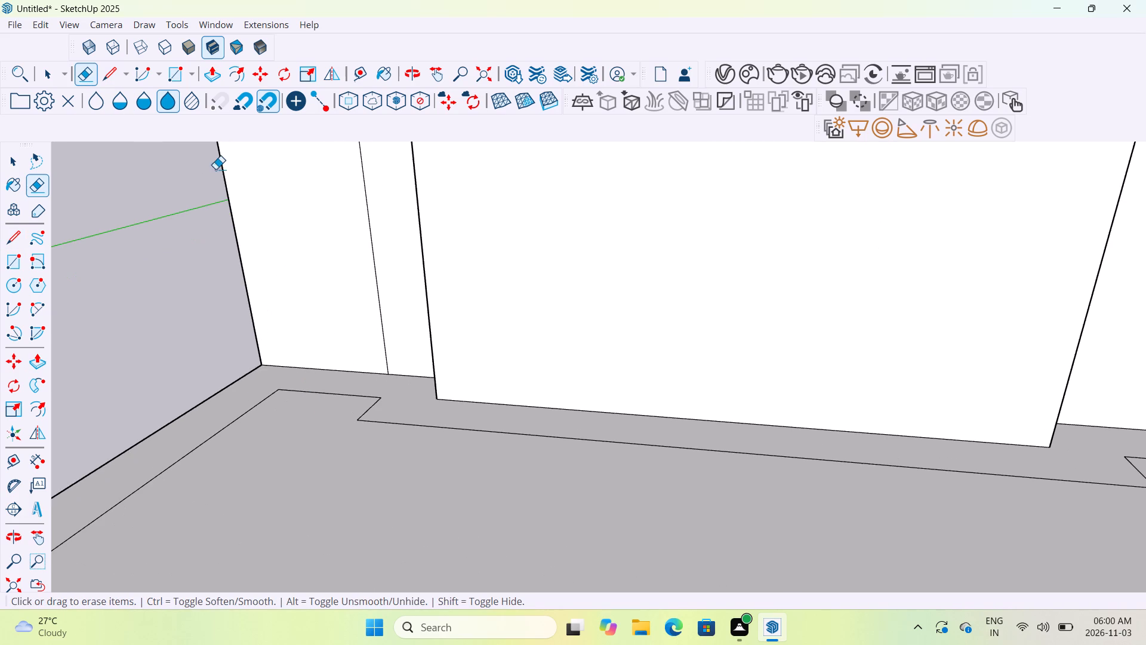
left_click(112, 72)
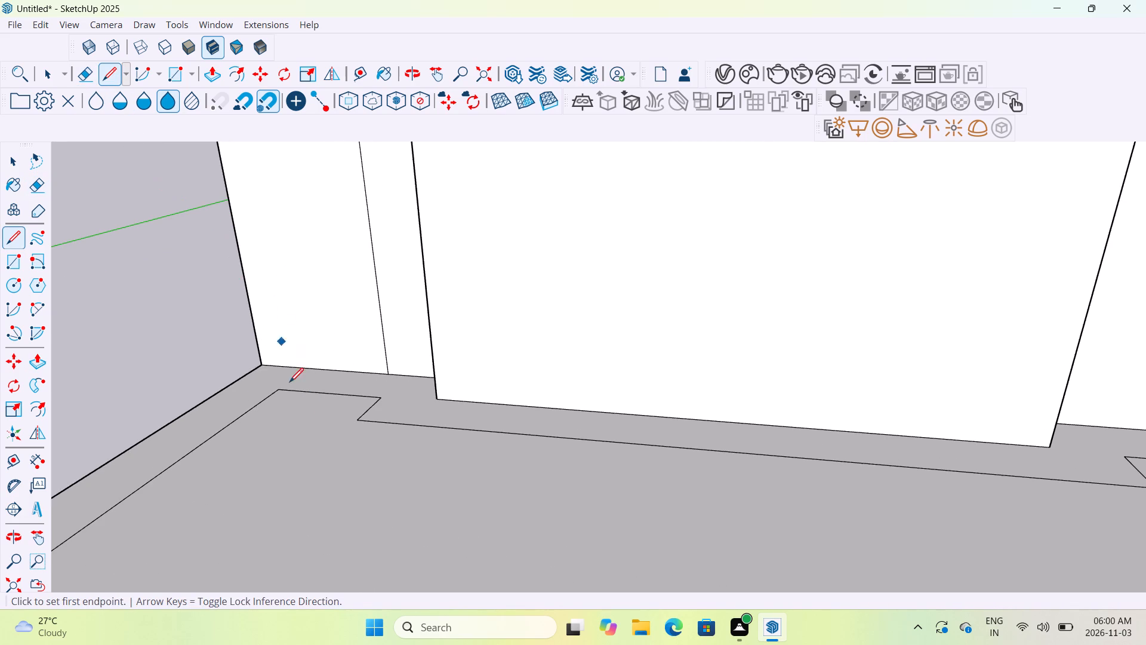
left_click(279, 392)
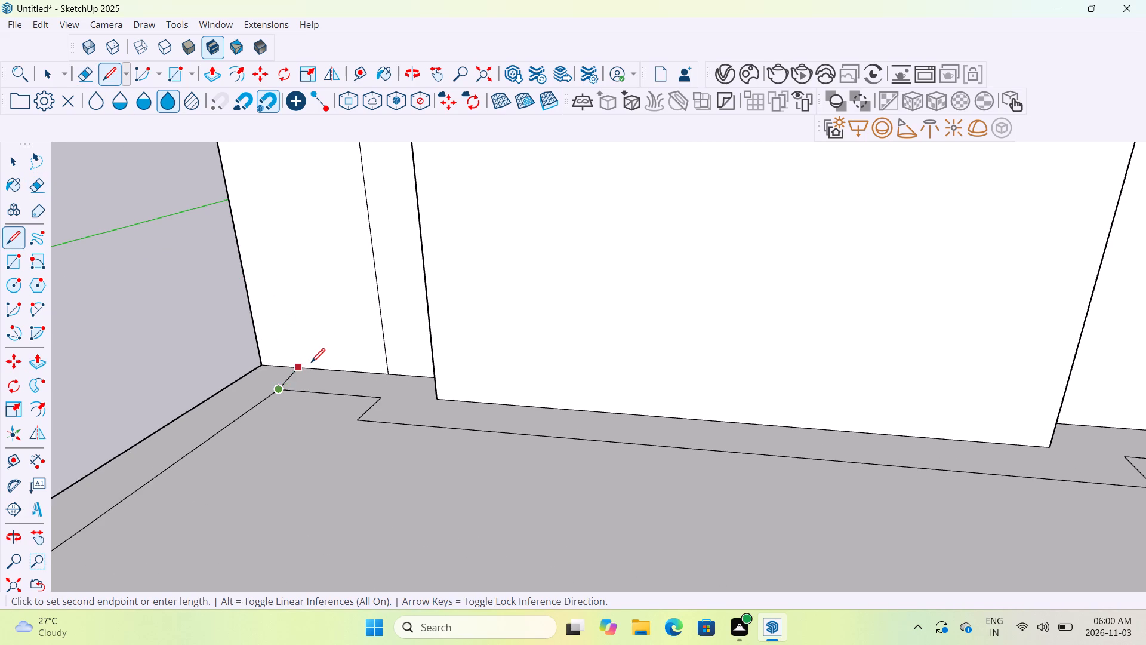
left_click(312, 363)
scroll(315, 364, "down", 20)
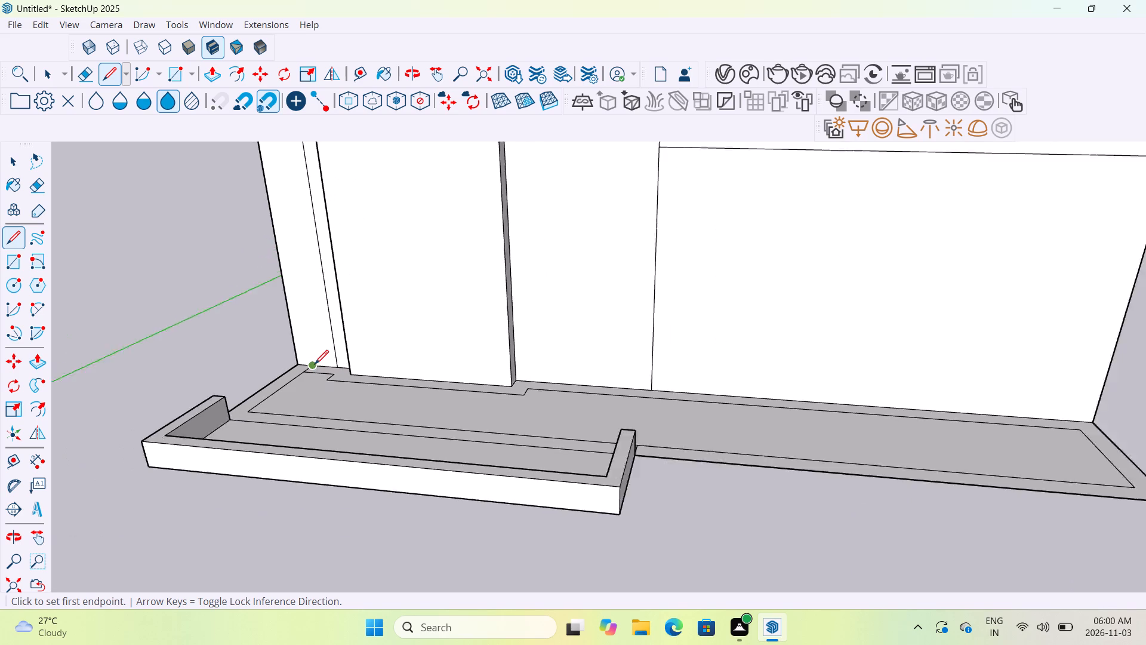
scroll(315, 365, "down", 1)
scroll(727, 397, "up", 11)
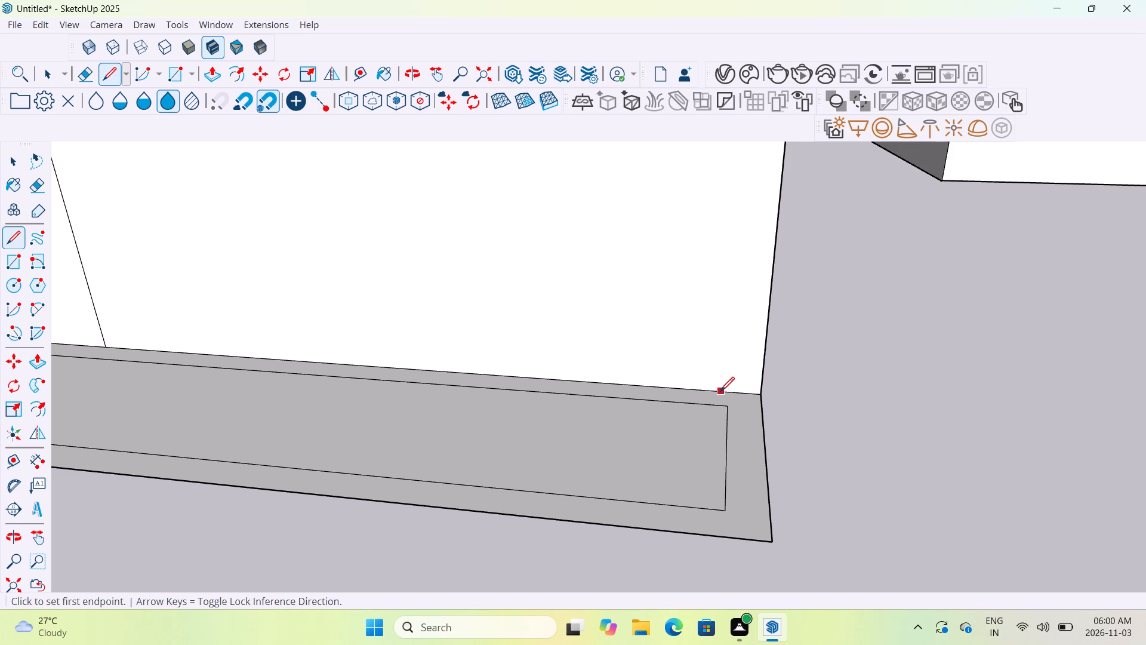
left_click(725, 407)
left_click(727, 393)
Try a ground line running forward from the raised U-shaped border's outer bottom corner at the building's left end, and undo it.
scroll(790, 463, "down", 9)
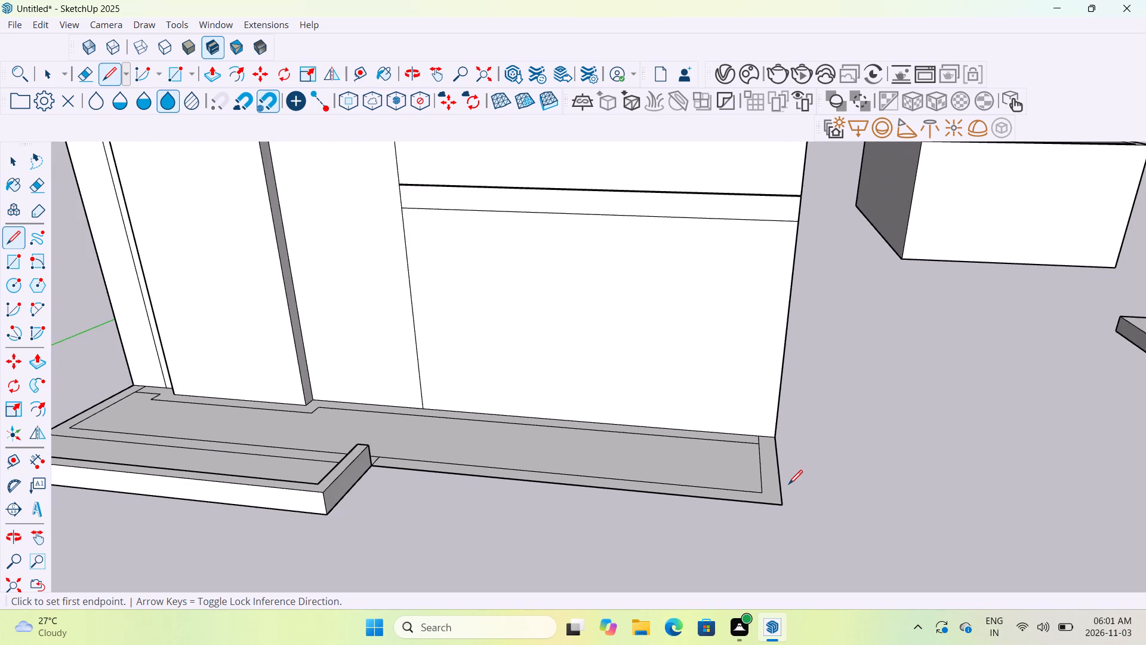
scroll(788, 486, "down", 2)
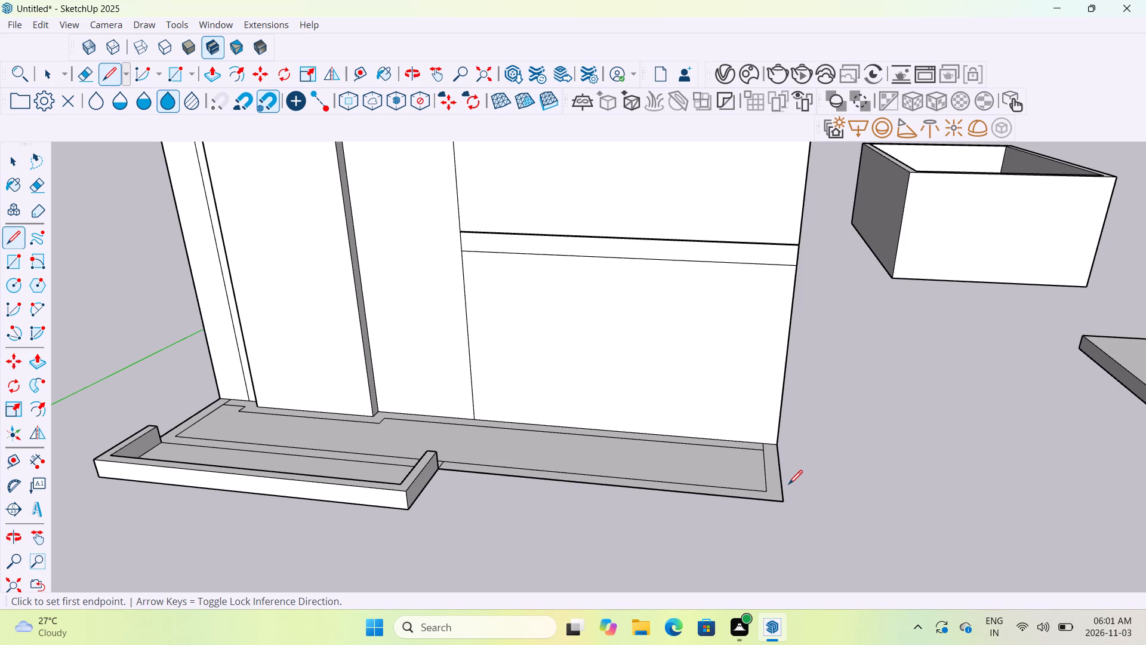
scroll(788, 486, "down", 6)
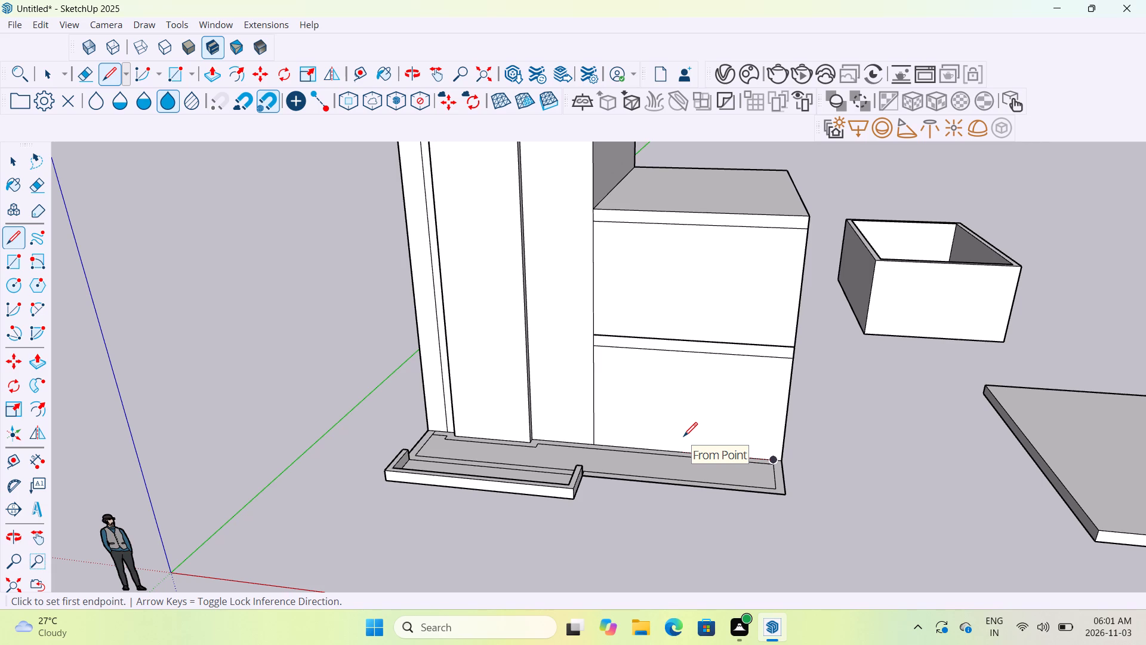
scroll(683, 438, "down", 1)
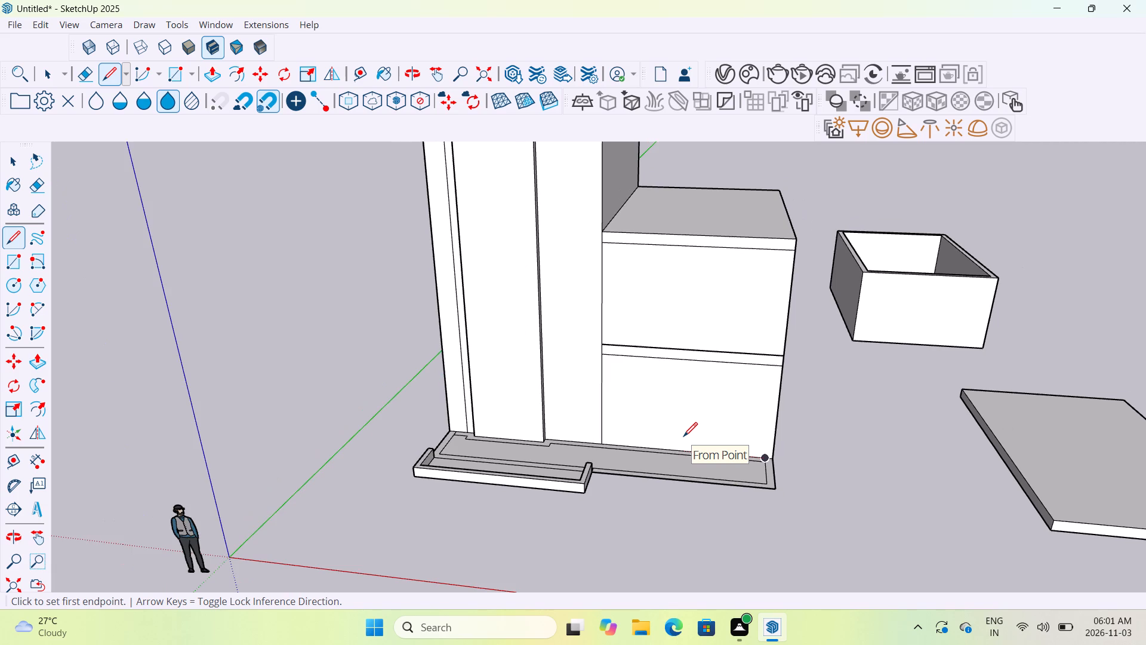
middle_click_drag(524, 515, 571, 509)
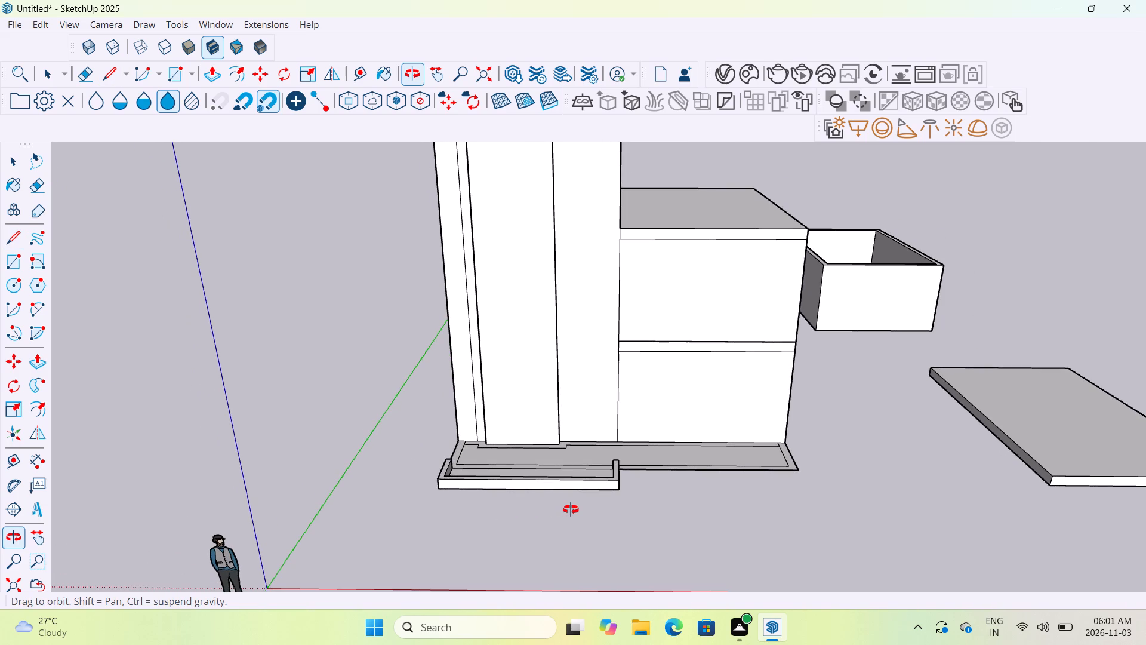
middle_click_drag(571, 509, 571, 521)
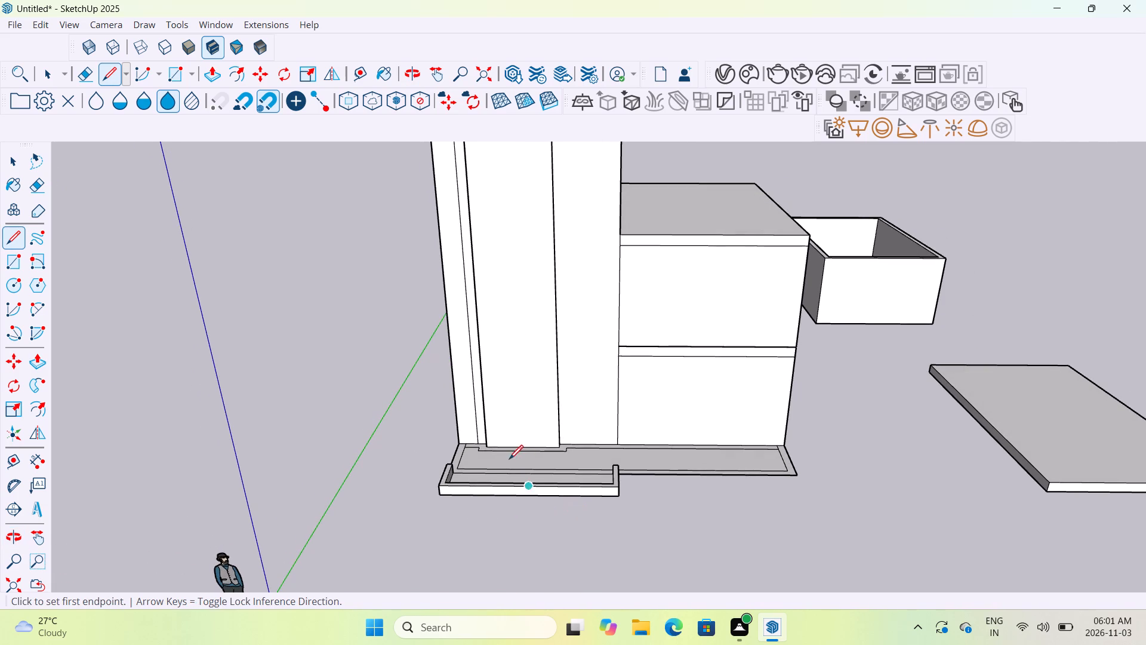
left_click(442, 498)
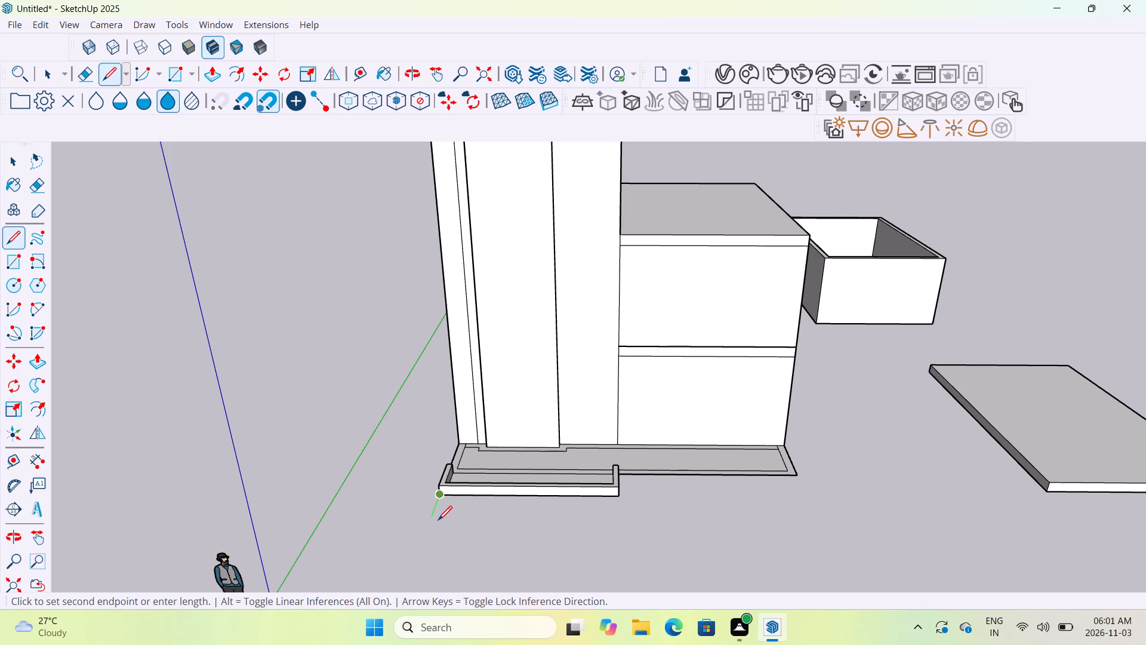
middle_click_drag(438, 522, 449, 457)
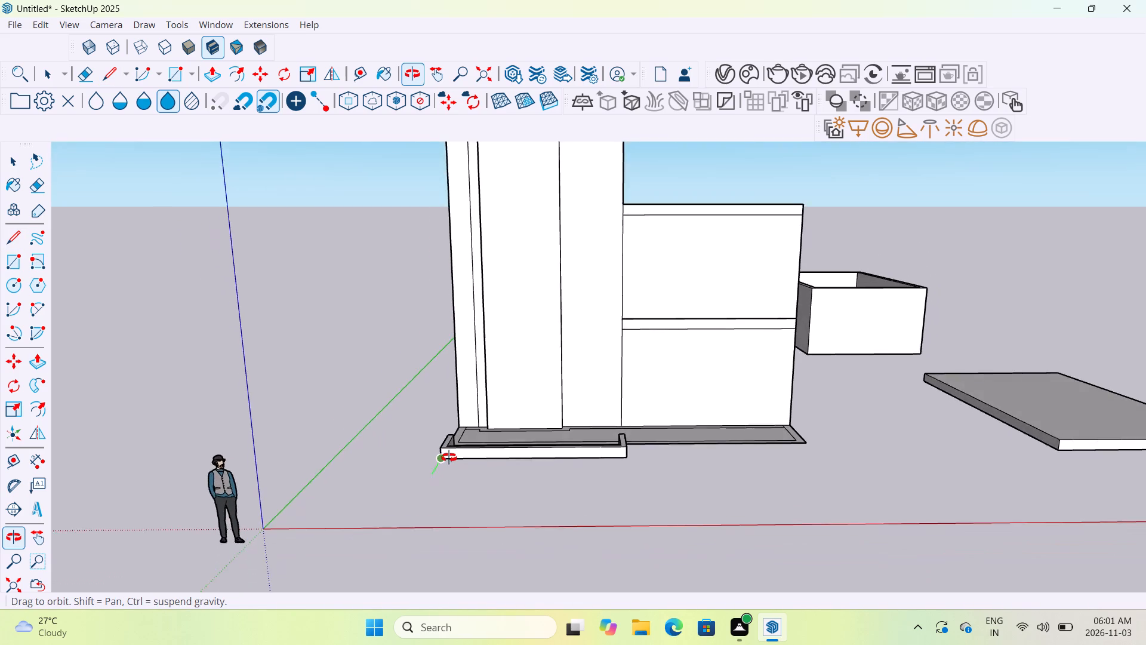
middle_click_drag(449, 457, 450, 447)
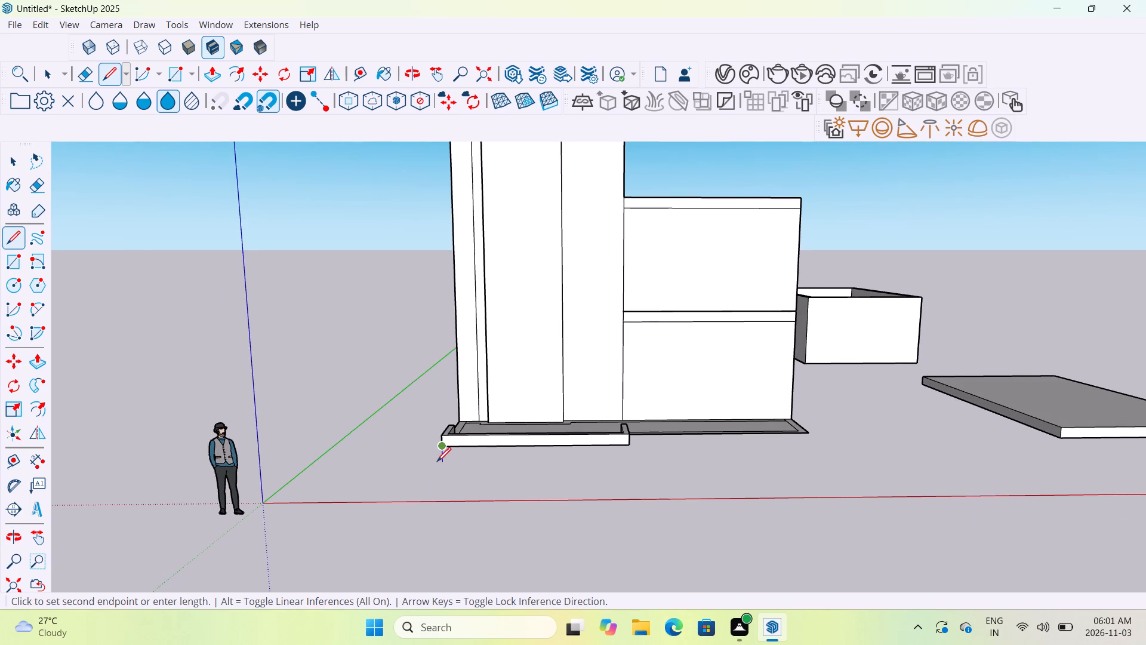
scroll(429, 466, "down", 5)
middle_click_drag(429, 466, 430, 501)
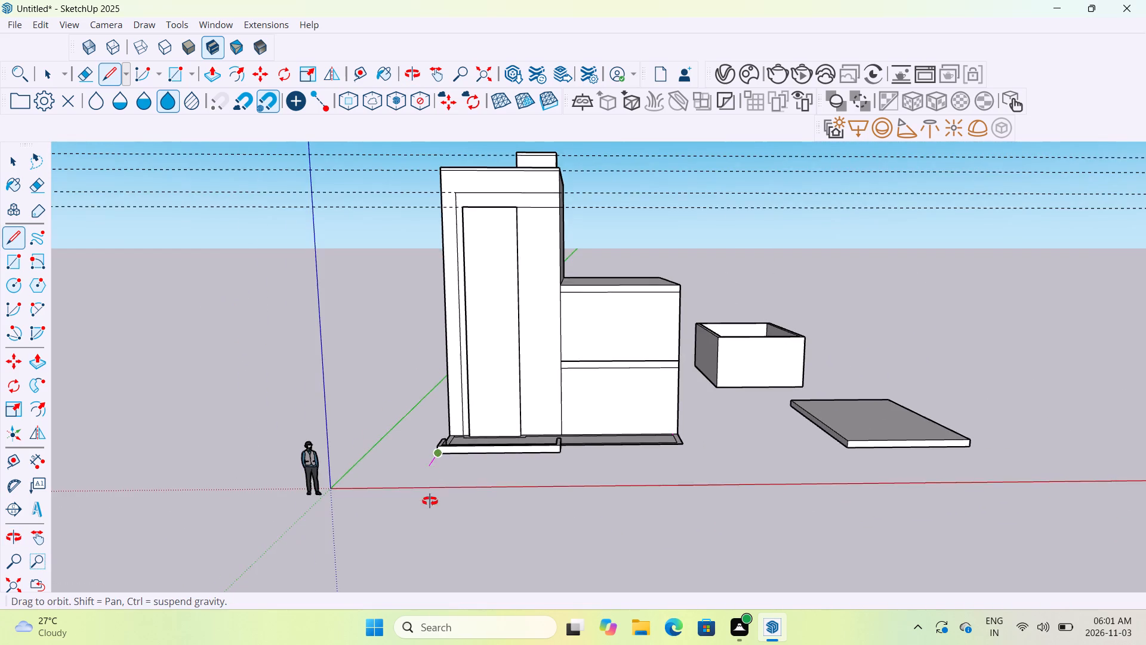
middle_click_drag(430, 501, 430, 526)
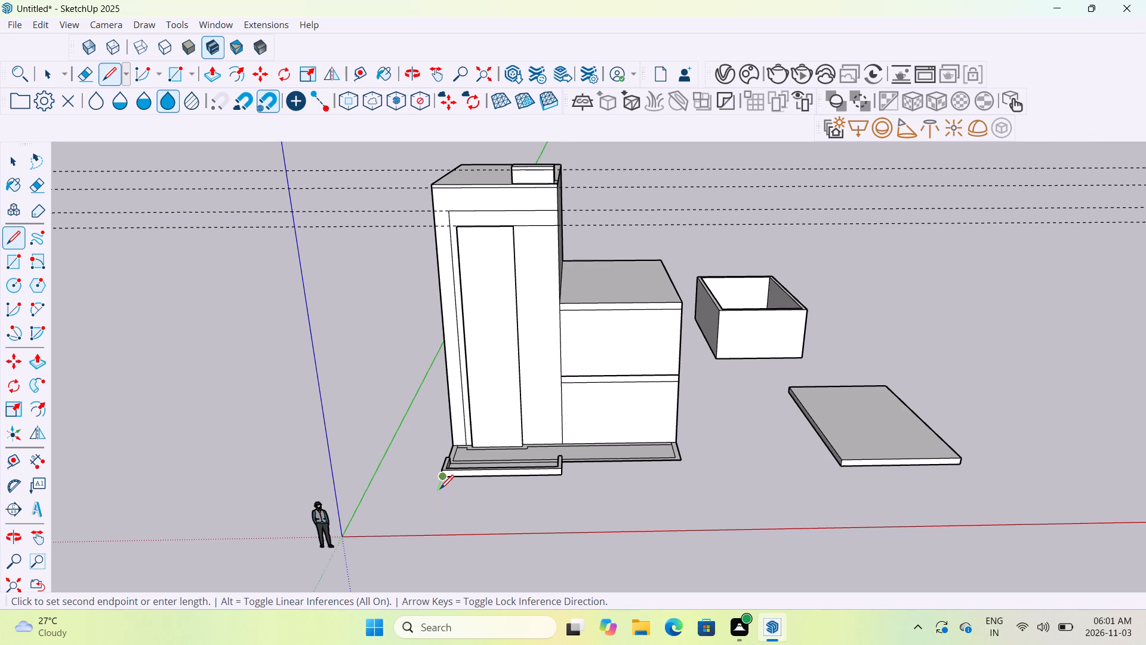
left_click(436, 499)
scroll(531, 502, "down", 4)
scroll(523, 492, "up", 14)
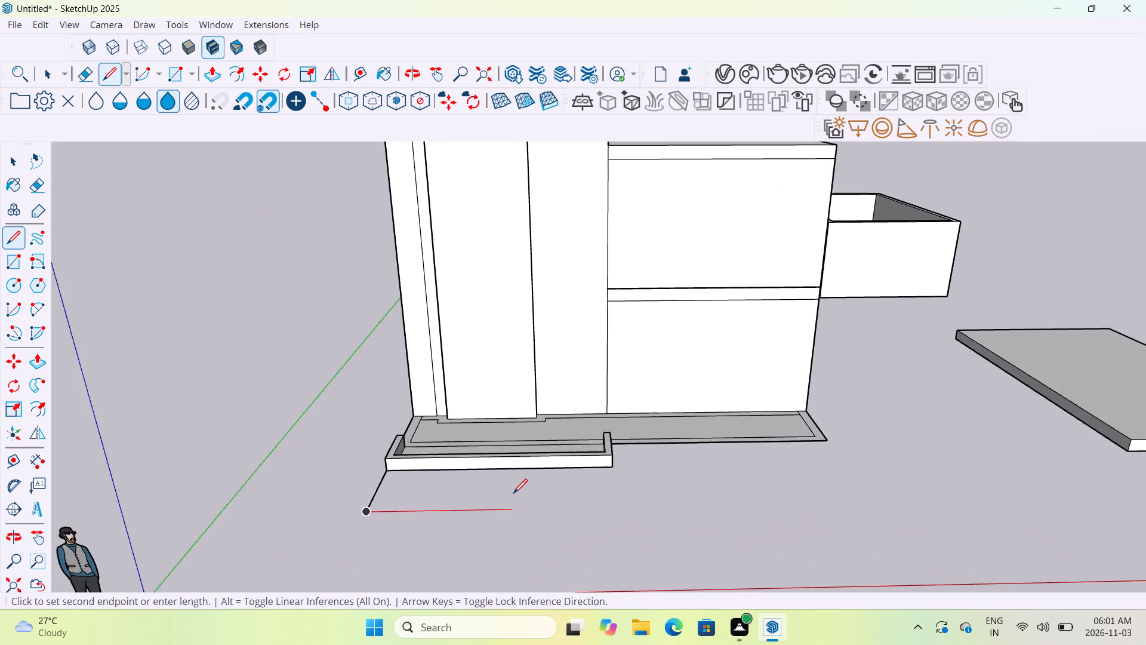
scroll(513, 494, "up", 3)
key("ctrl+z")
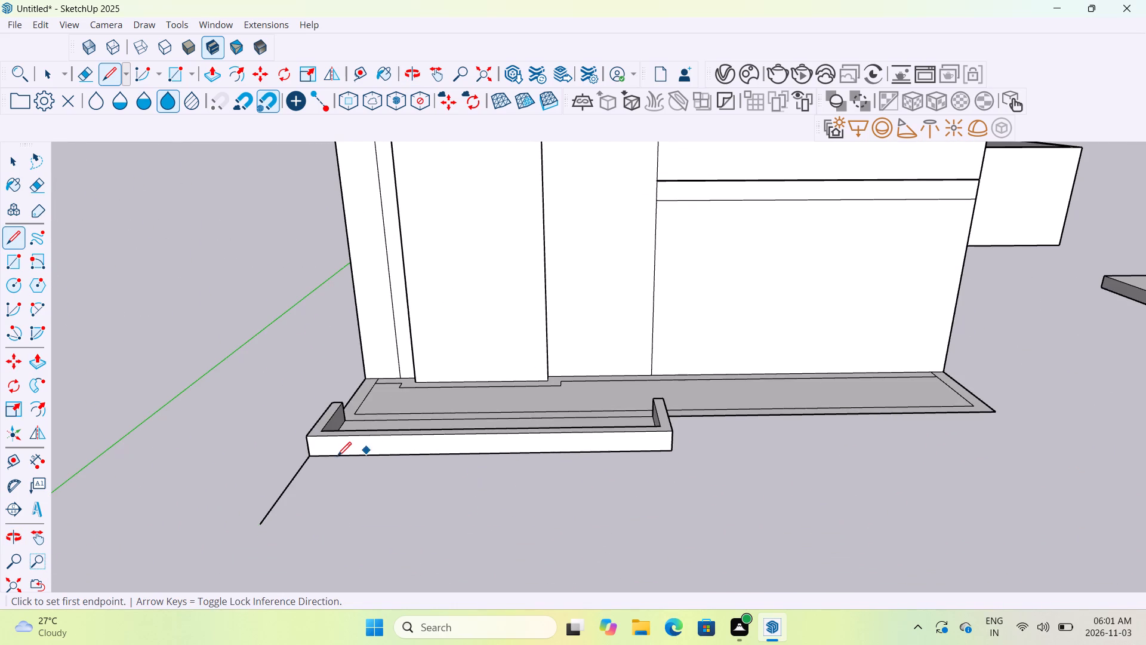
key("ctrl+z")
Draw a rectangular outline on the ground in front of the raised U-shaped border, spanning the border's full front width.
left_click(307, 460)
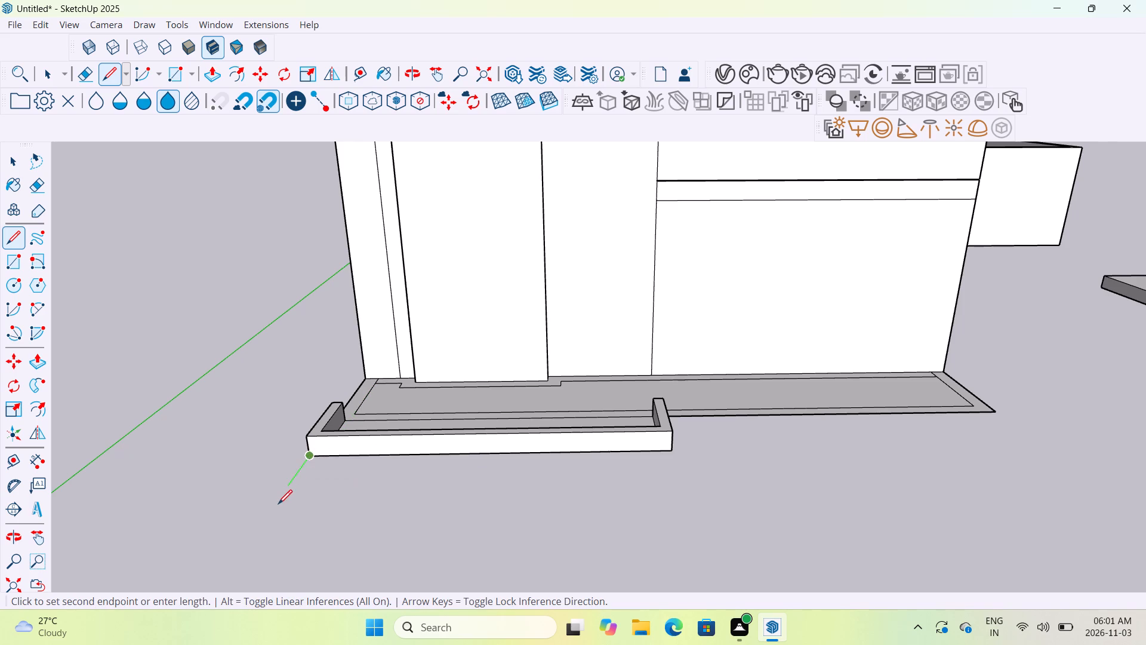
left_click(277, 509)
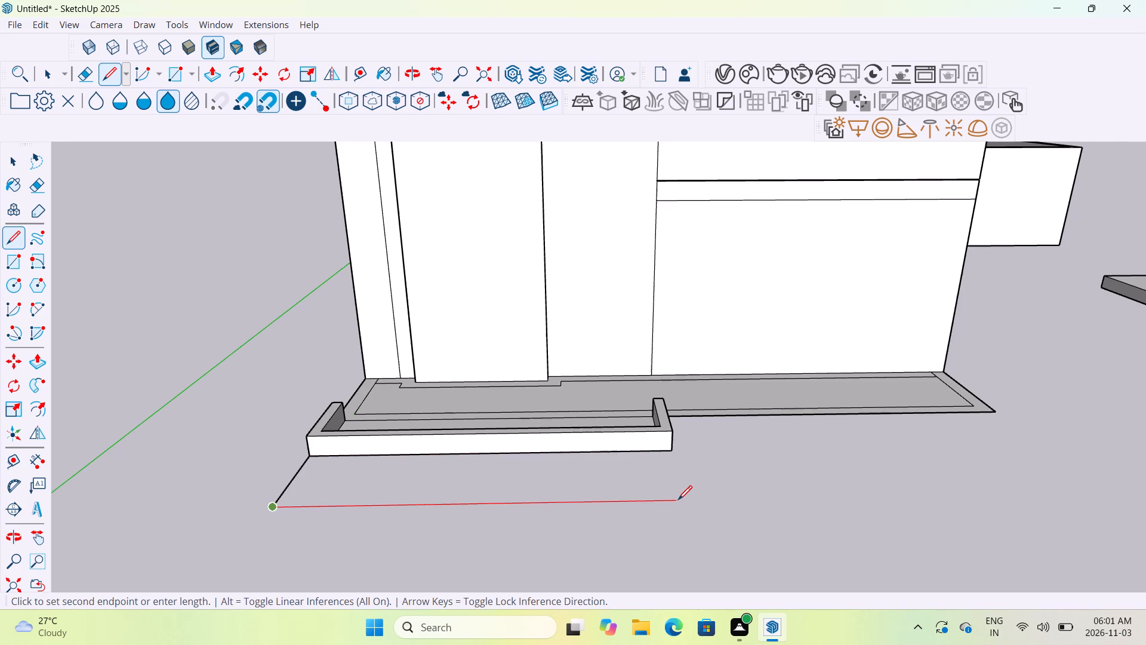
left_click(679, 505)
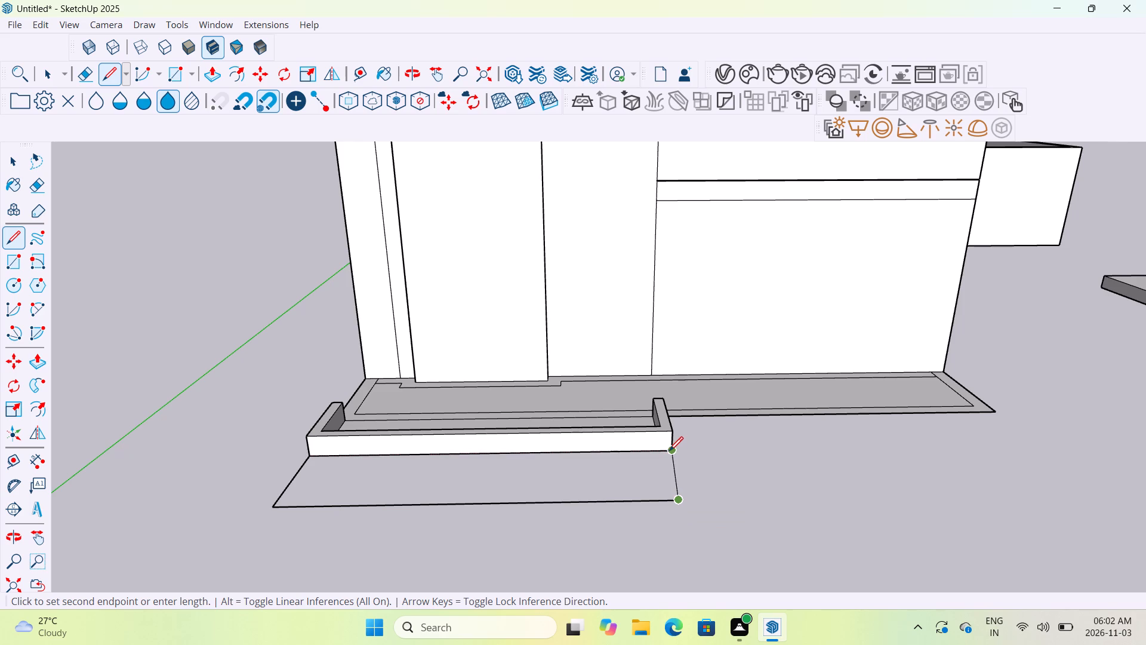
left_click(669, 452)
scroll(669, 452, "down", 6)
middle_click_drag(788, 478, 782, 580)
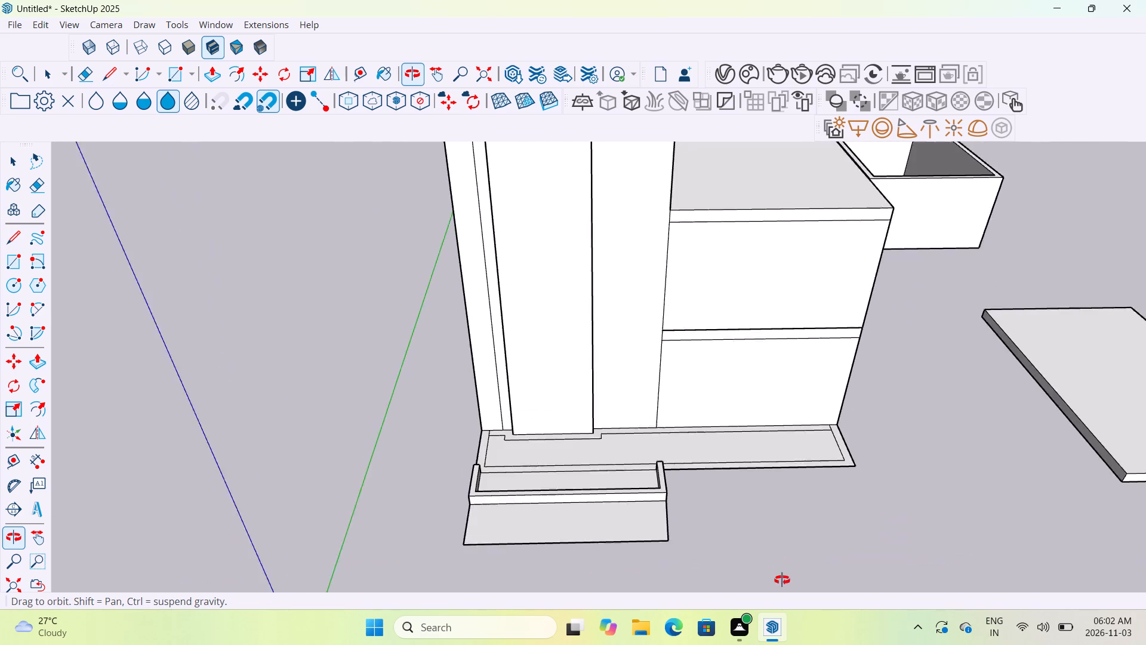
middle_click_drag(782, 580, 746, 595)
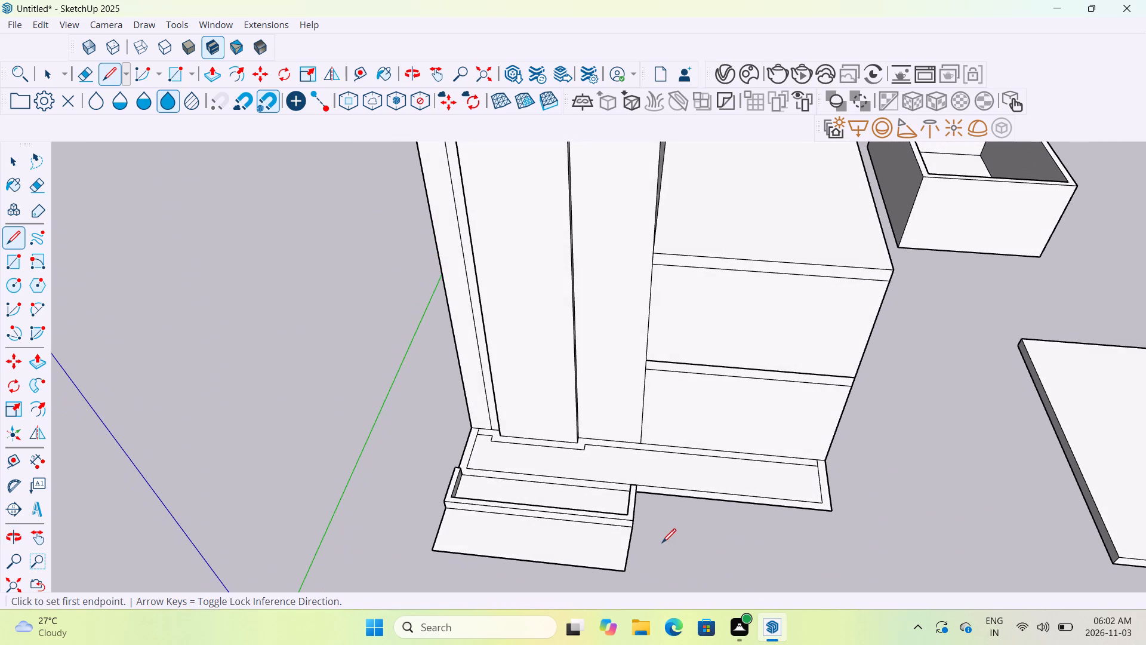
middle_click_drag(663, 512, 660, 543)
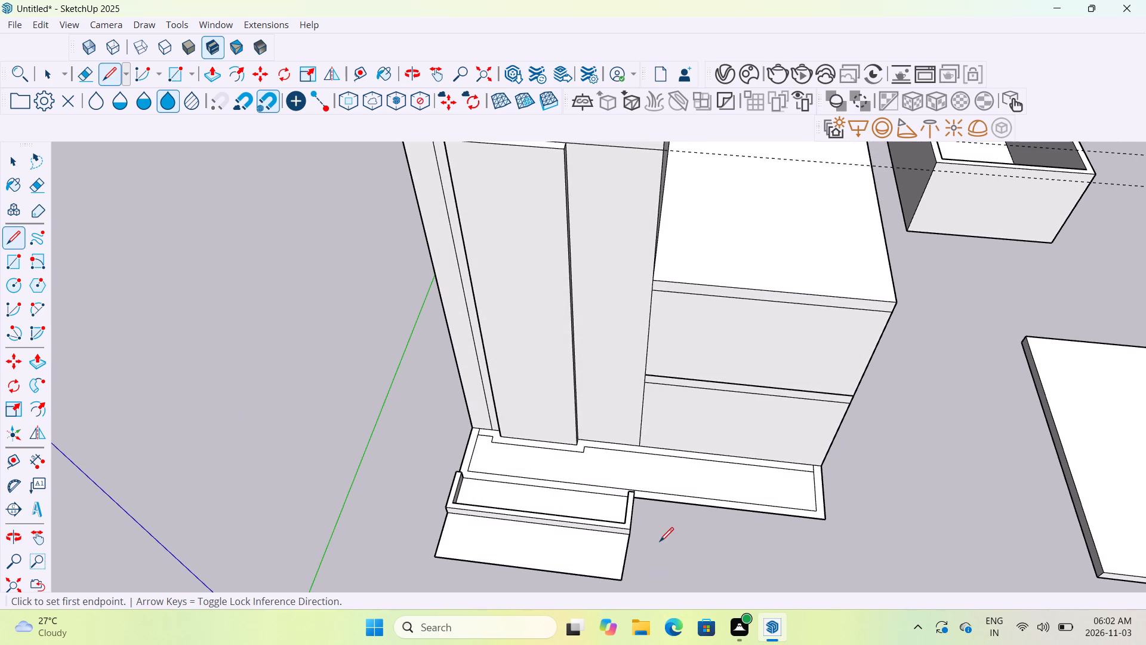
Undo the front ground rectangle's last side edge, redraw it straight forward from the U-shaped border's bottom corner, and close the outline.
key("ctrl+z")
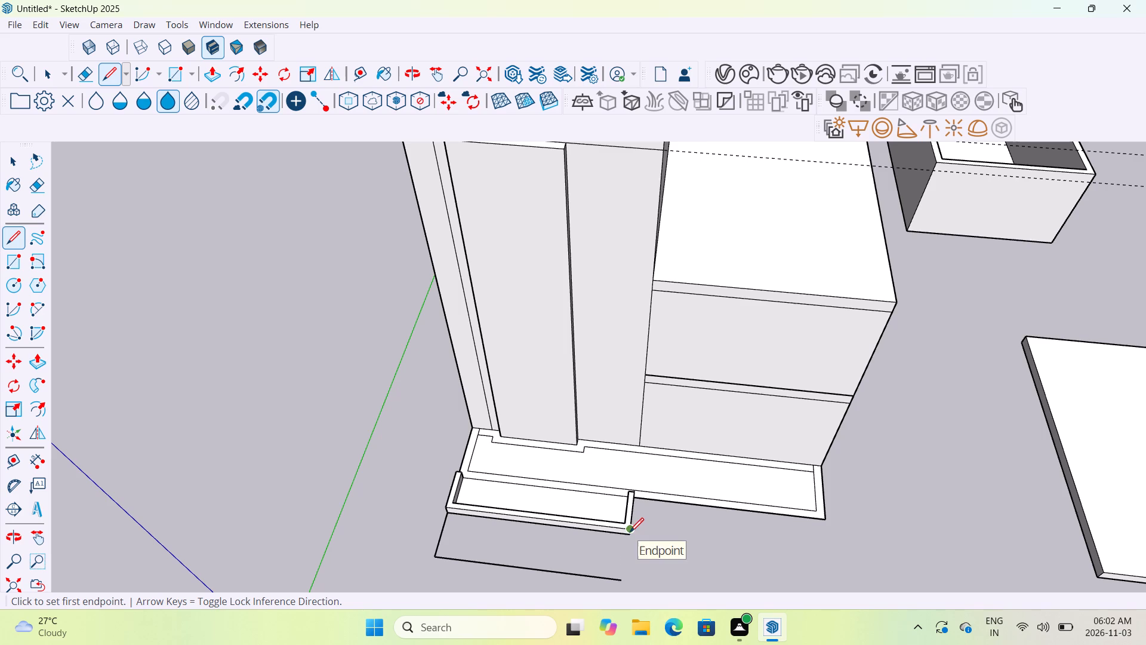
left_click(631, 536)
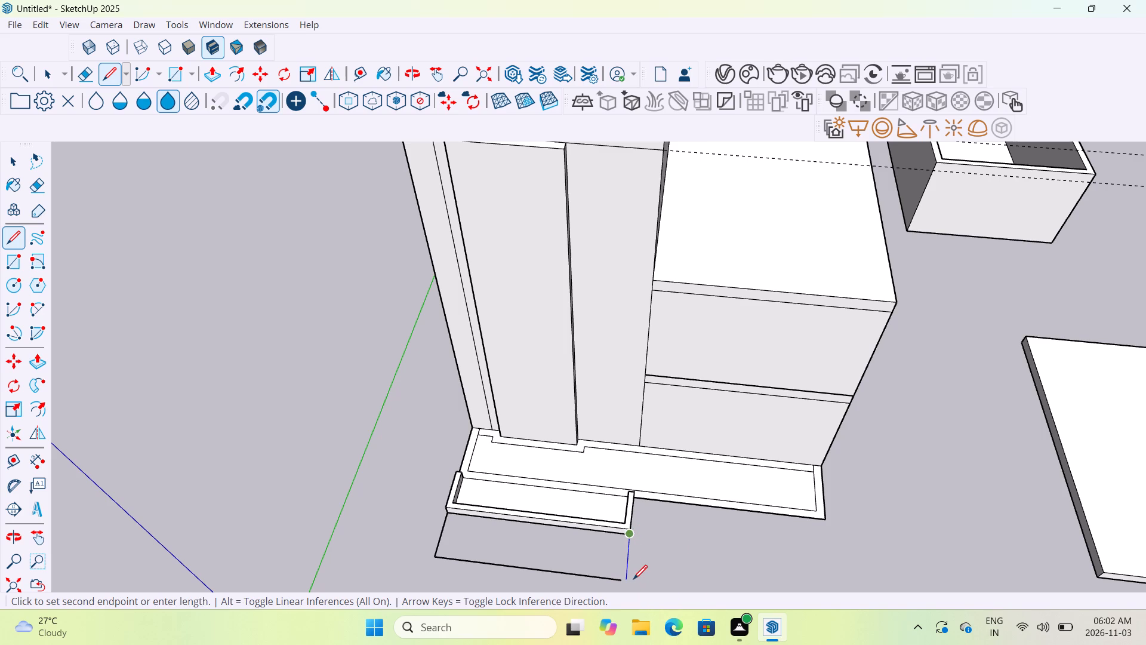
left_click(630, 586)
scroll(623, 590, "up", 17)
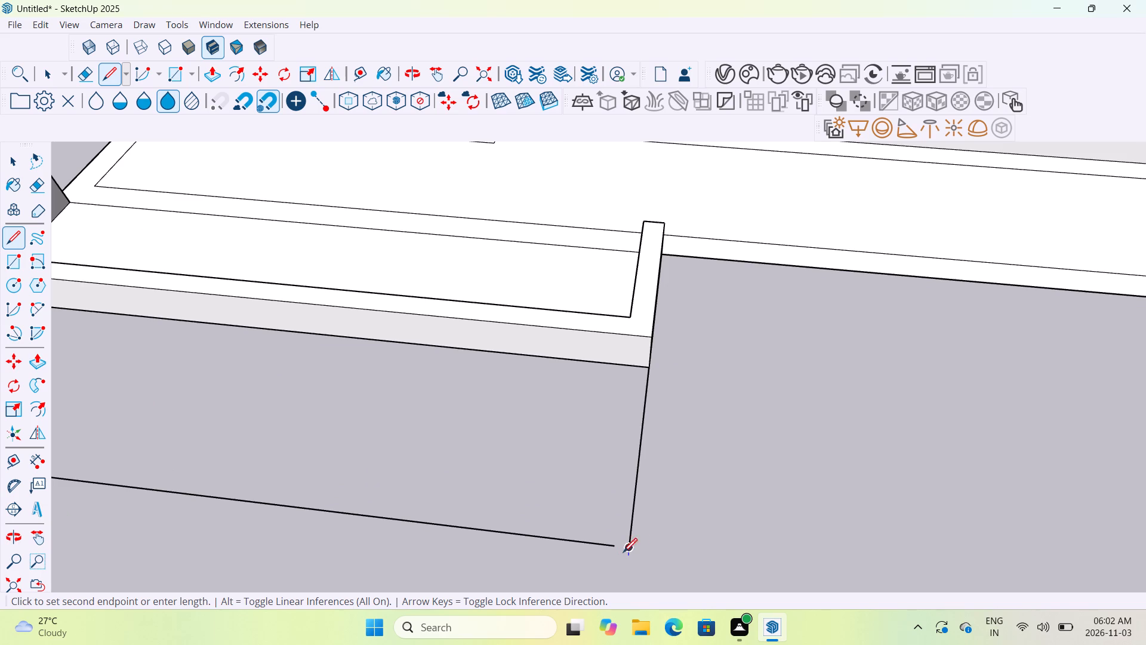
left_click(612, 548)
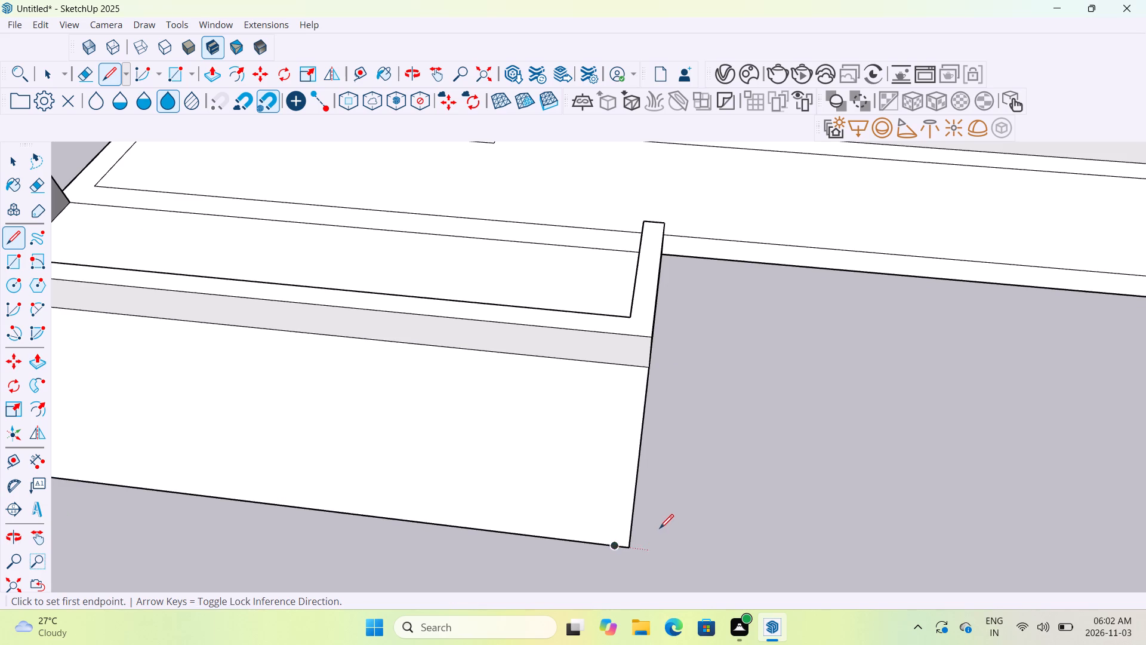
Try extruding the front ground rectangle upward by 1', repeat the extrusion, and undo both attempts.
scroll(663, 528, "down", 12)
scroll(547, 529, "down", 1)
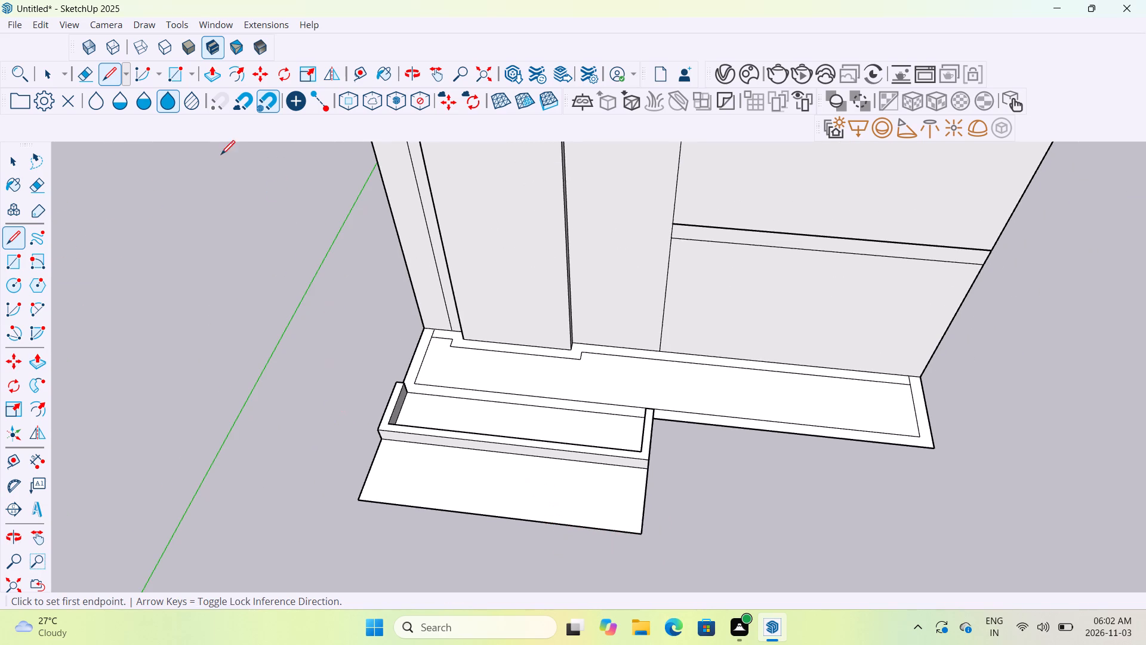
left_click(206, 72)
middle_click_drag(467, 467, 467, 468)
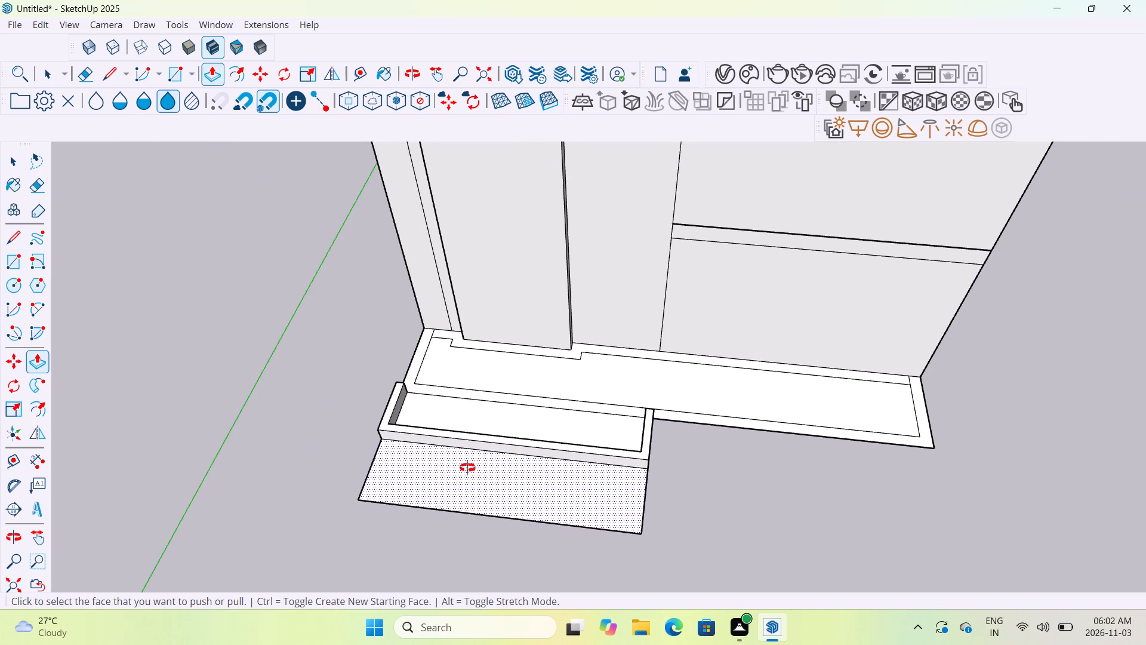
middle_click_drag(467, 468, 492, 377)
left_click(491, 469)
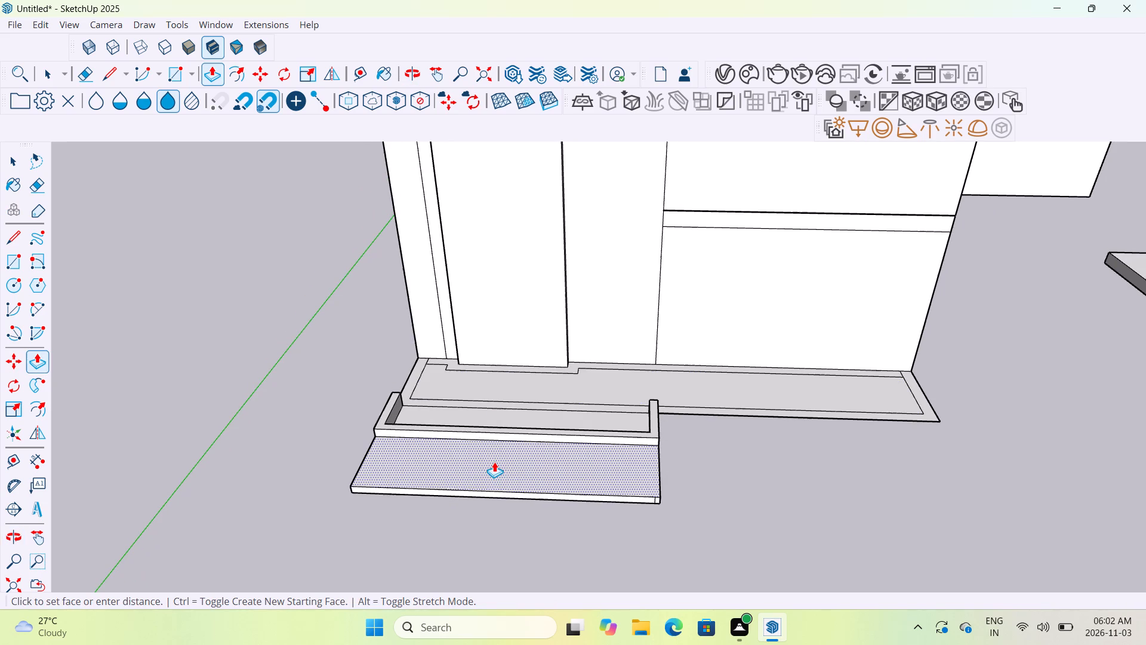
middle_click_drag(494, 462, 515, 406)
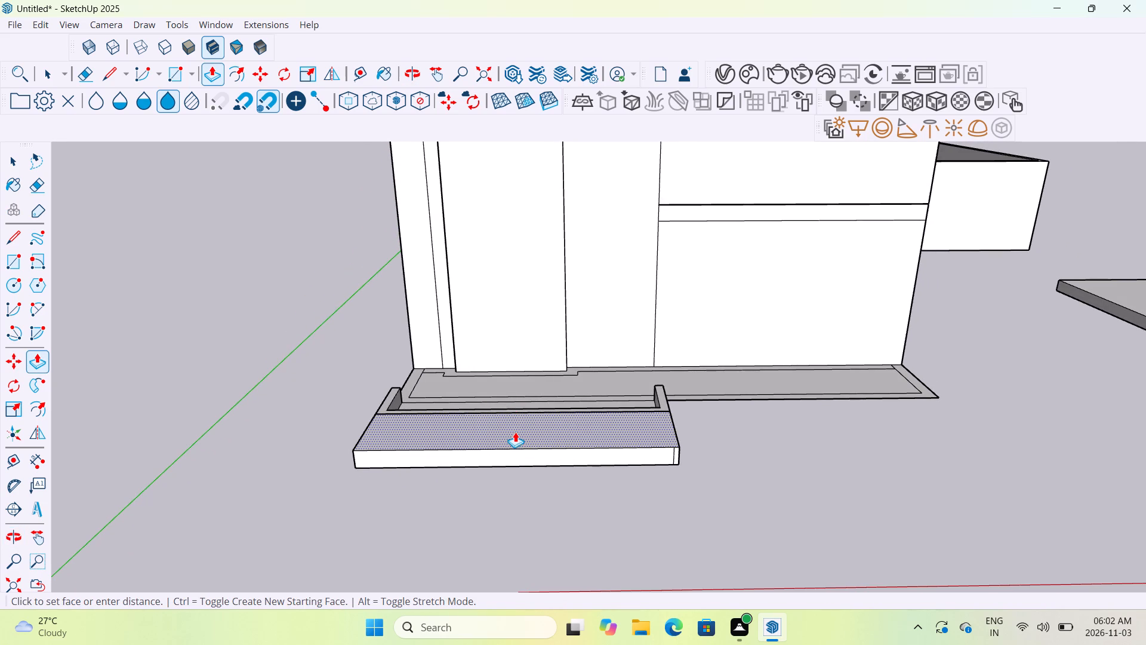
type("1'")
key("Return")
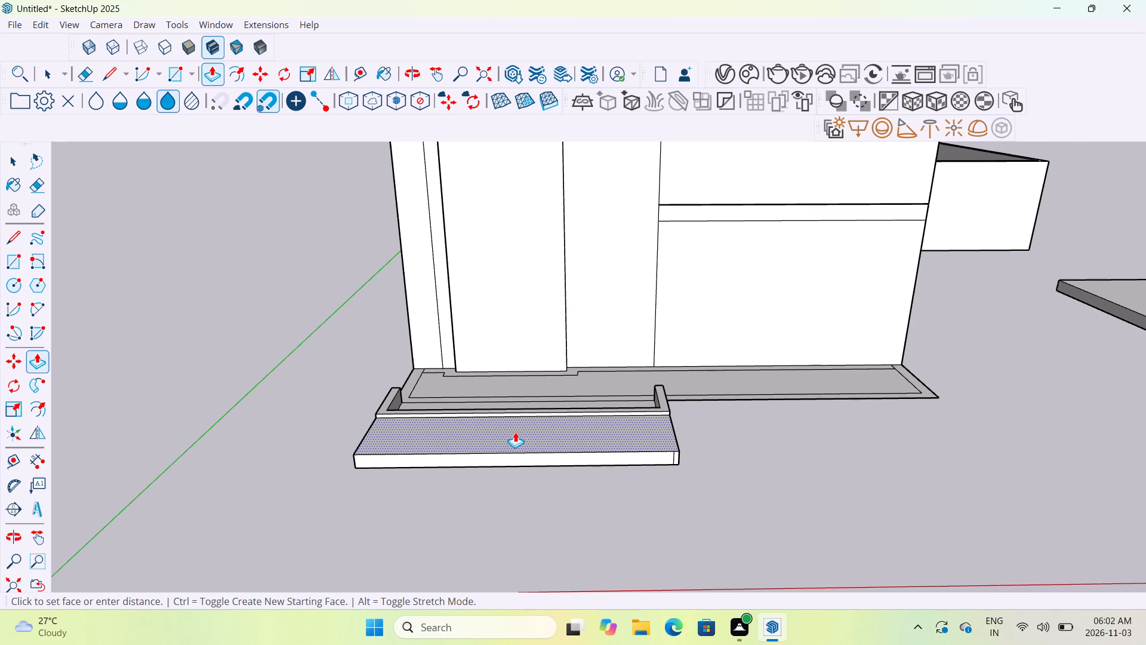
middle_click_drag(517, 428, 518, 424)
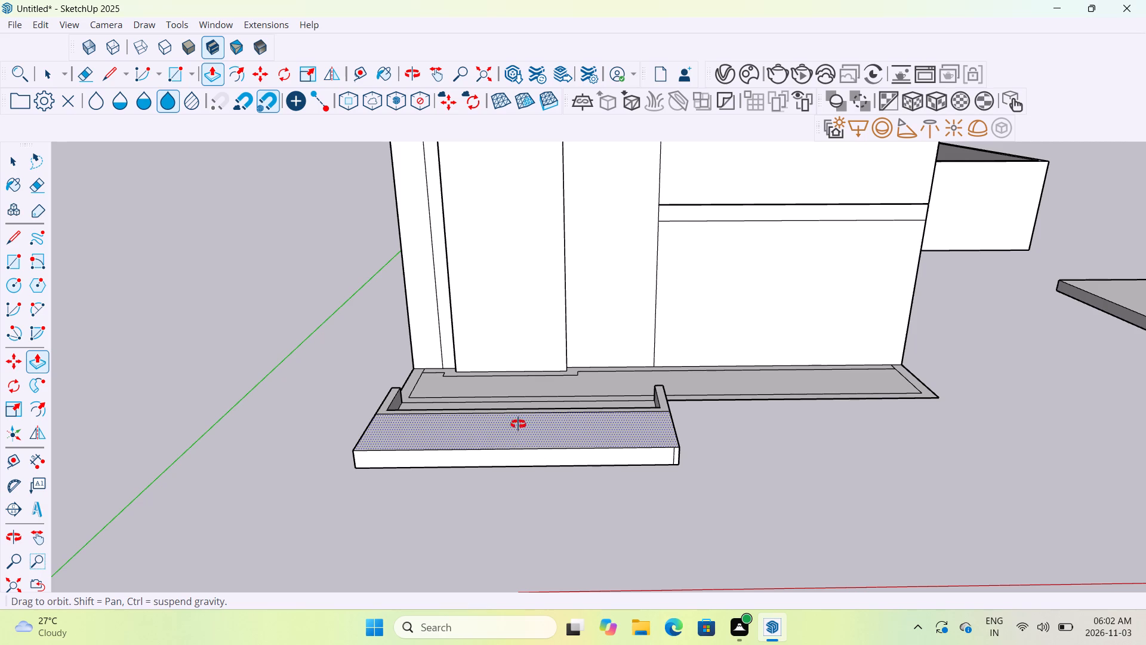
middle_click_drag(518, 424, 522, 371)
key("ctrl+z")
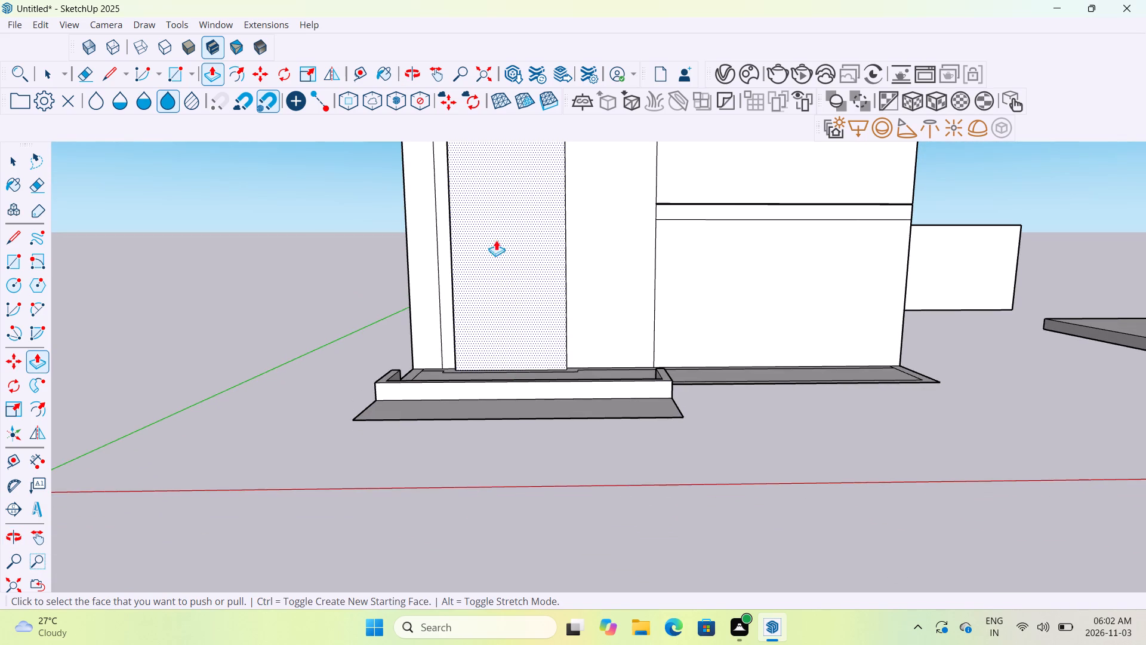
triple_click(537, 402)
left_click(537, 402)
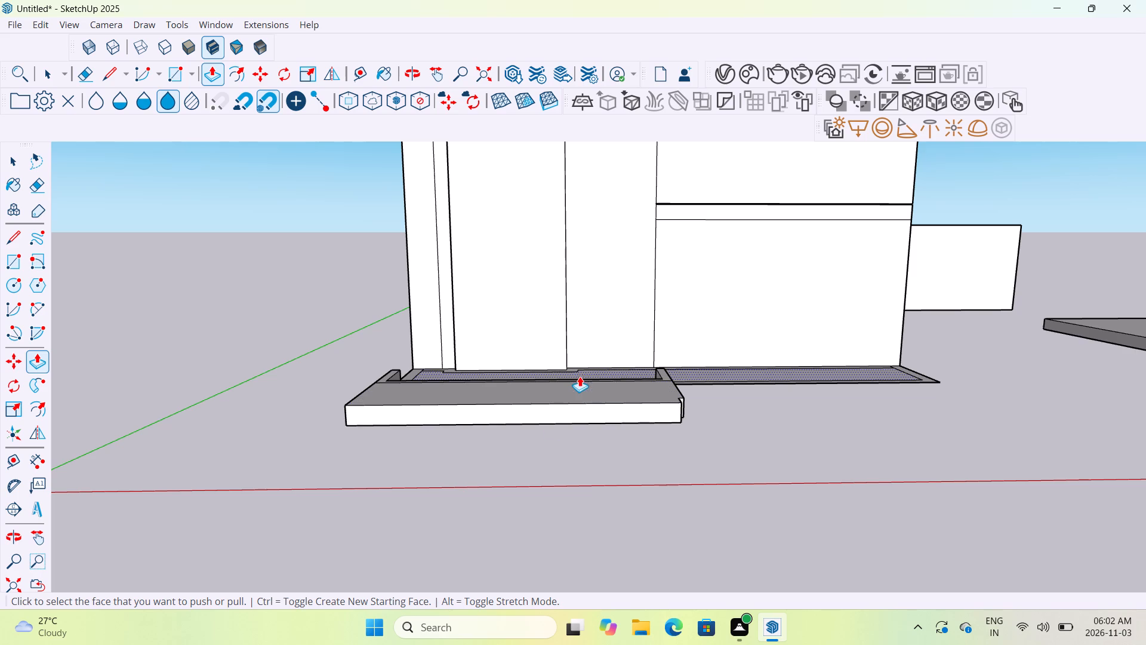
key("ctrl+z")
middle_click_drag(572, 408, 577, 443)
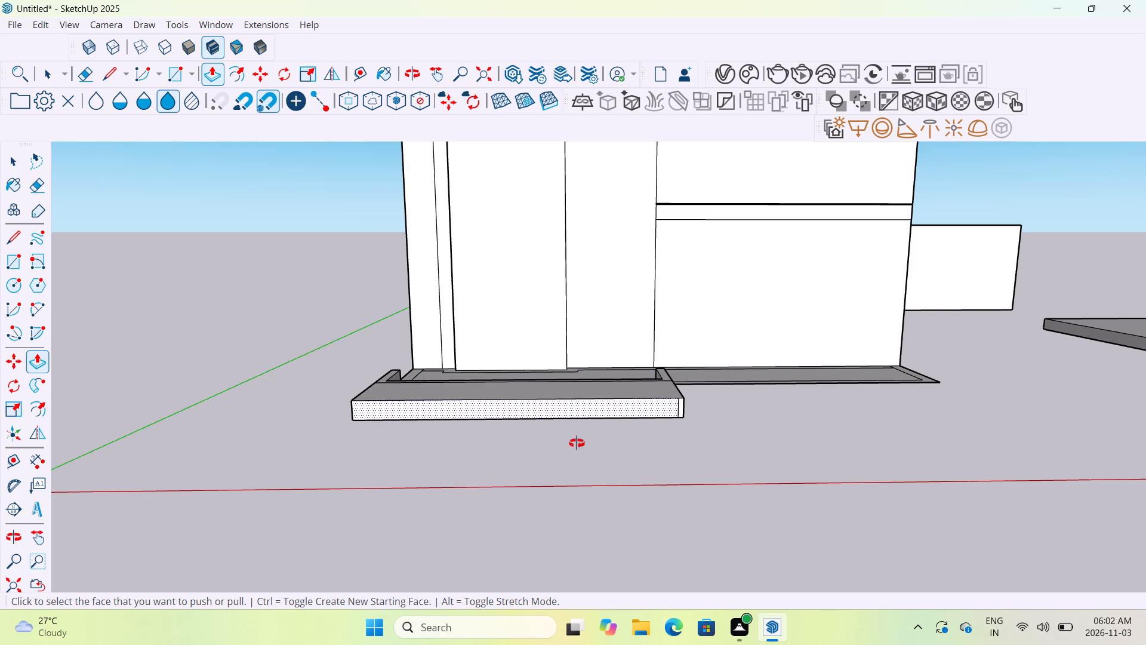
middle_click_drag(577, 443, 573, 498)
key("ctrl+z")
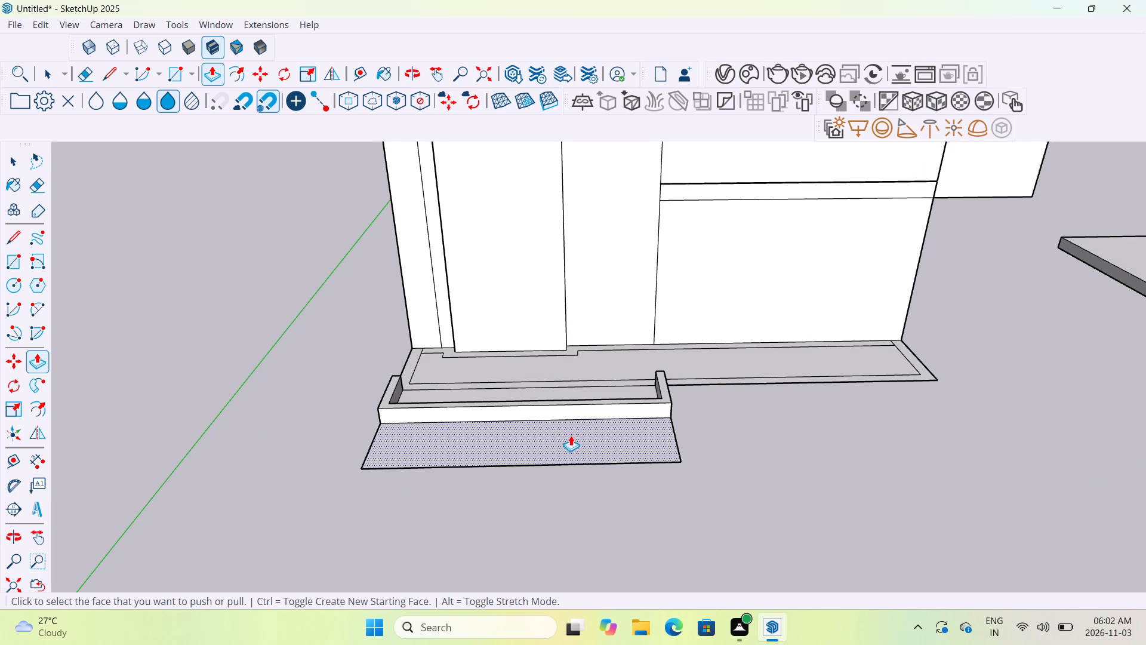
Extrude the ground rectangle in front of the U-shaped border upward by 0.5'.
left_click(571, 435)
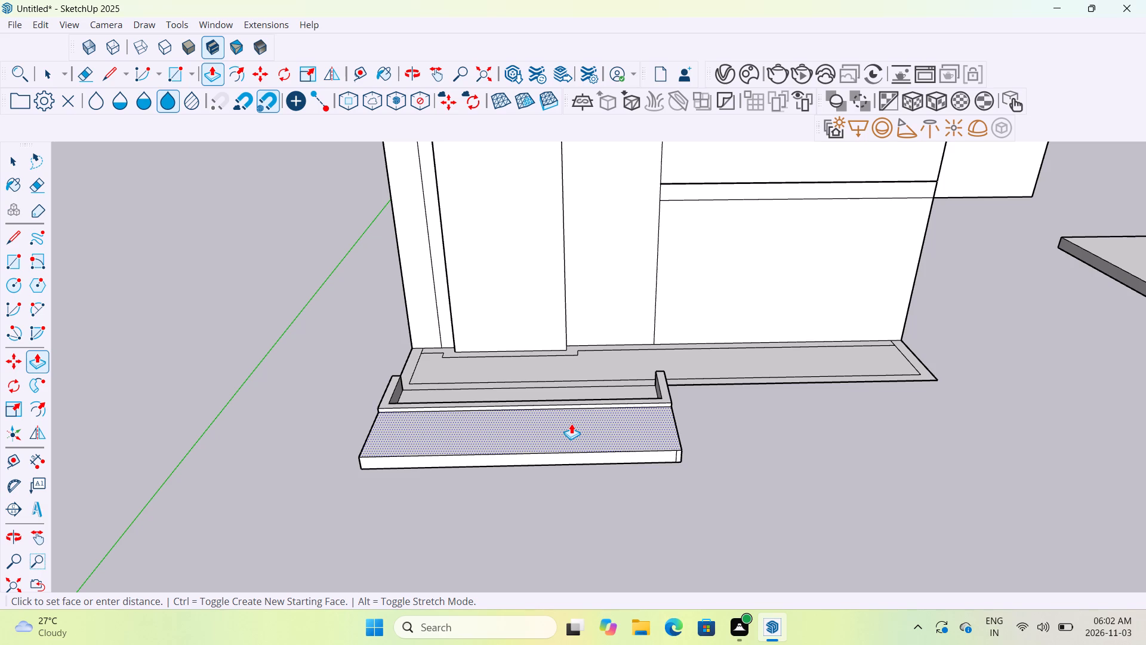
type("0/")
key("BackSpace")
type(".5'")
key("Return")
scroll(571, 423, "up", 3)
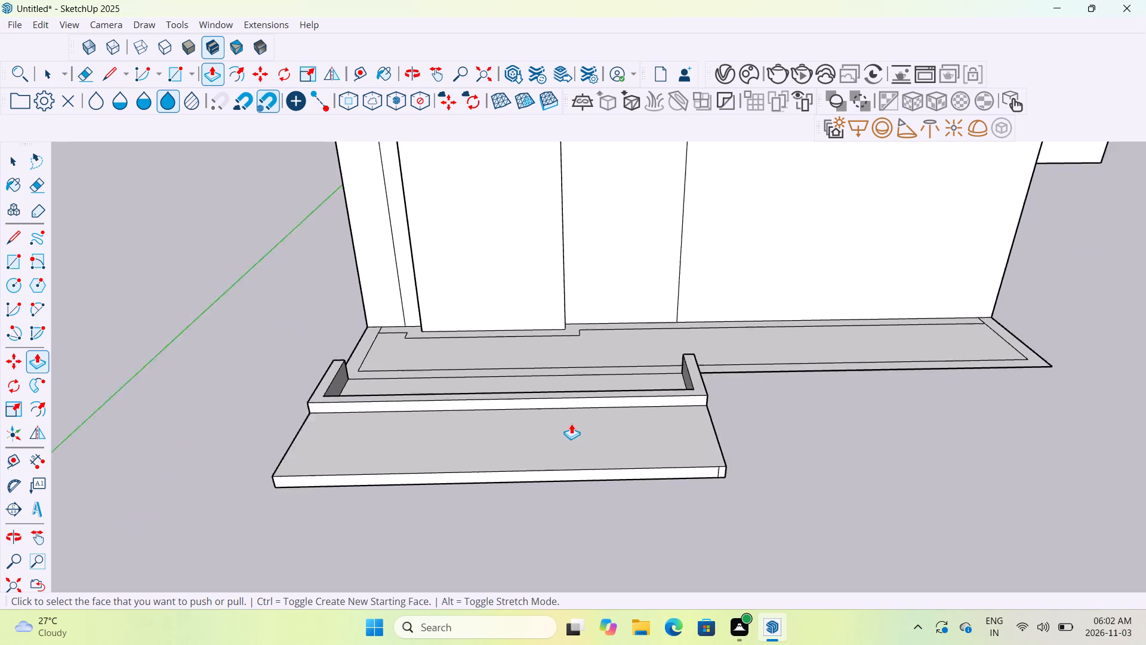
Raise the top face of the U-shaped border by a further 0.5'.
scroll(571, 423, "up", 8)
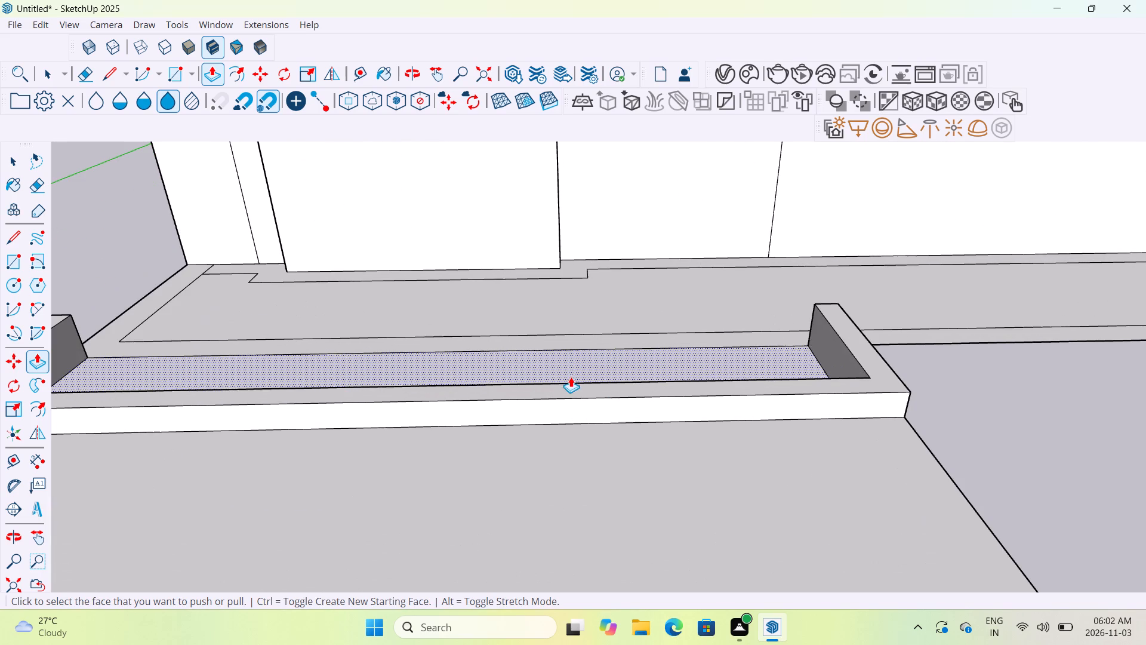
left_click(571, 389)
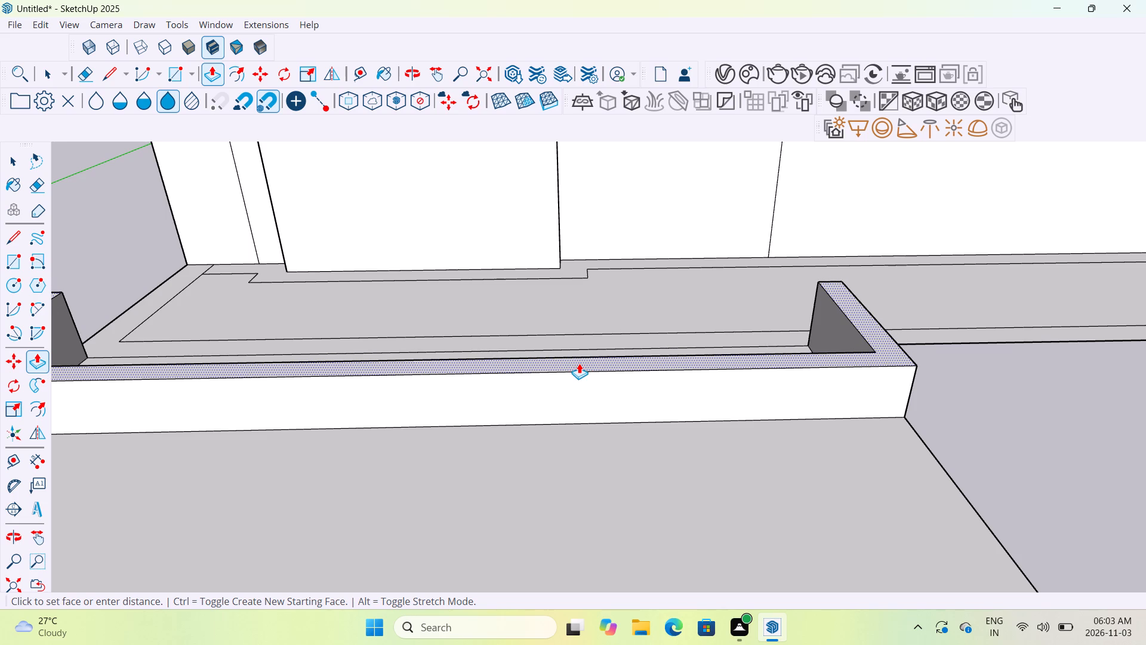
type("0,")
key("BackSpace")
type(".5'")
key("Return")
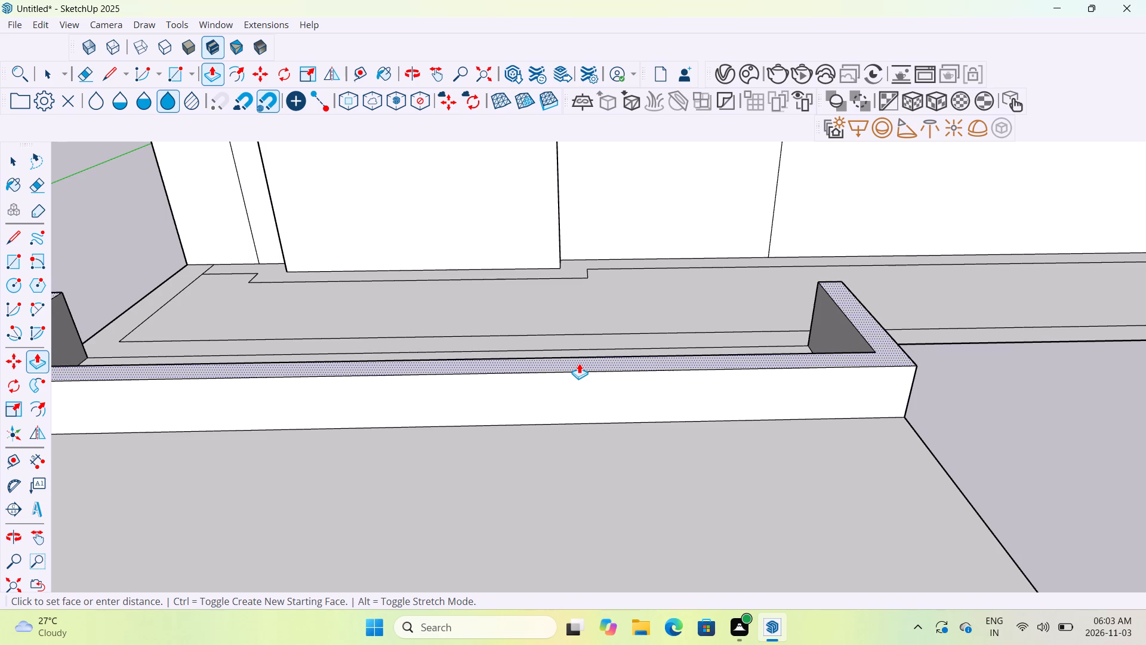
Examine the heights of the U-shaped border and front slab from a low viewpoint in front of the building.
scroll(579, 363, "down", 6)
middle_click_drag(879, 491, 861, 425)
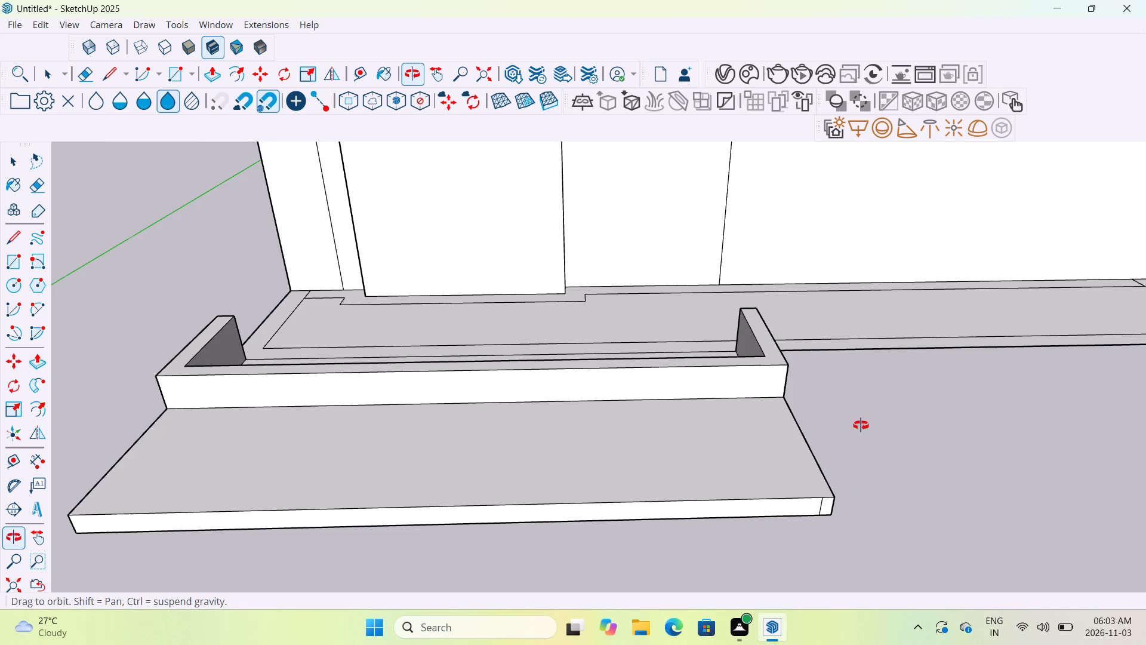
middle_click_drag(861, 425, 857, 400)
scroll(857, 400, "down", 12)
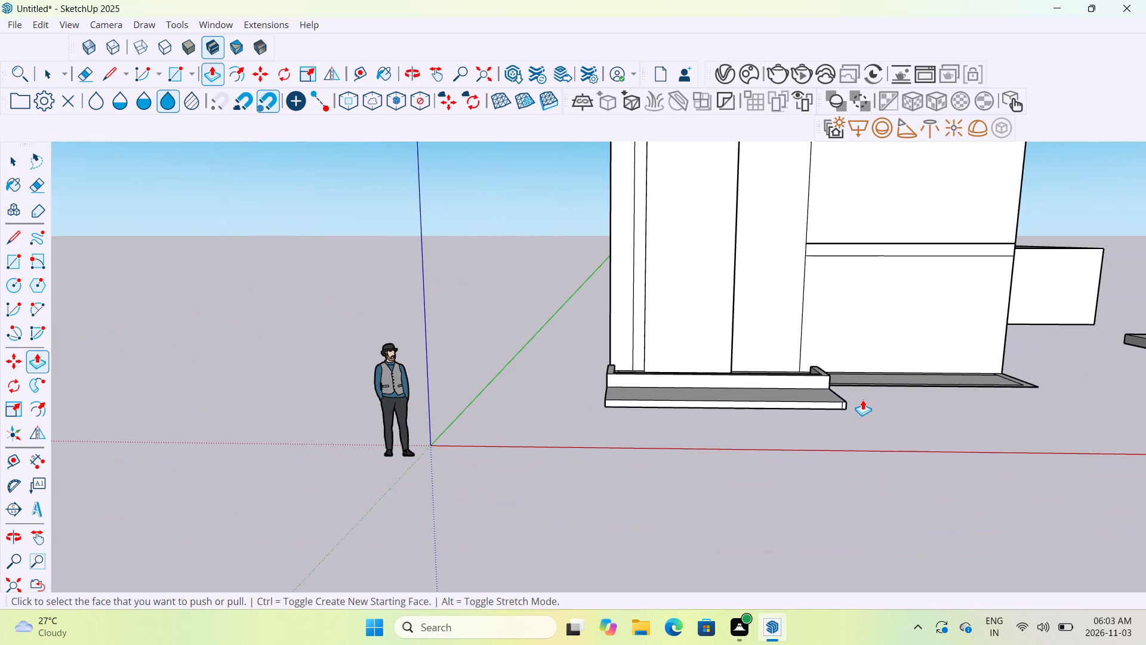
scroll(1034, 365, "up", 7)
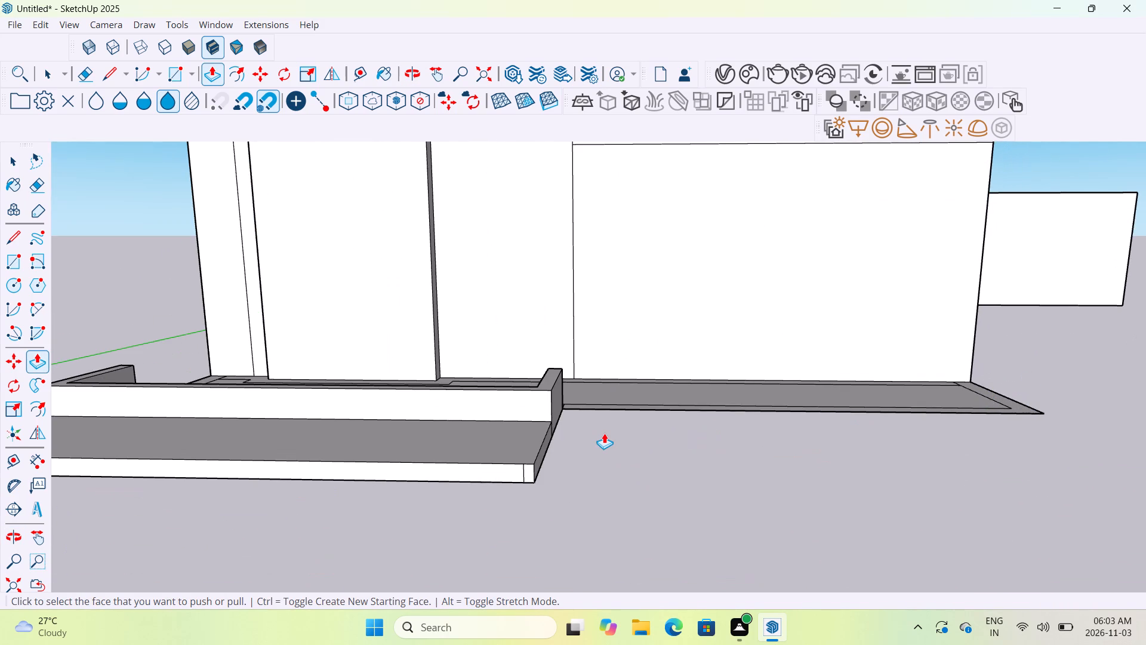
scroll(604, 433, "down", 3)
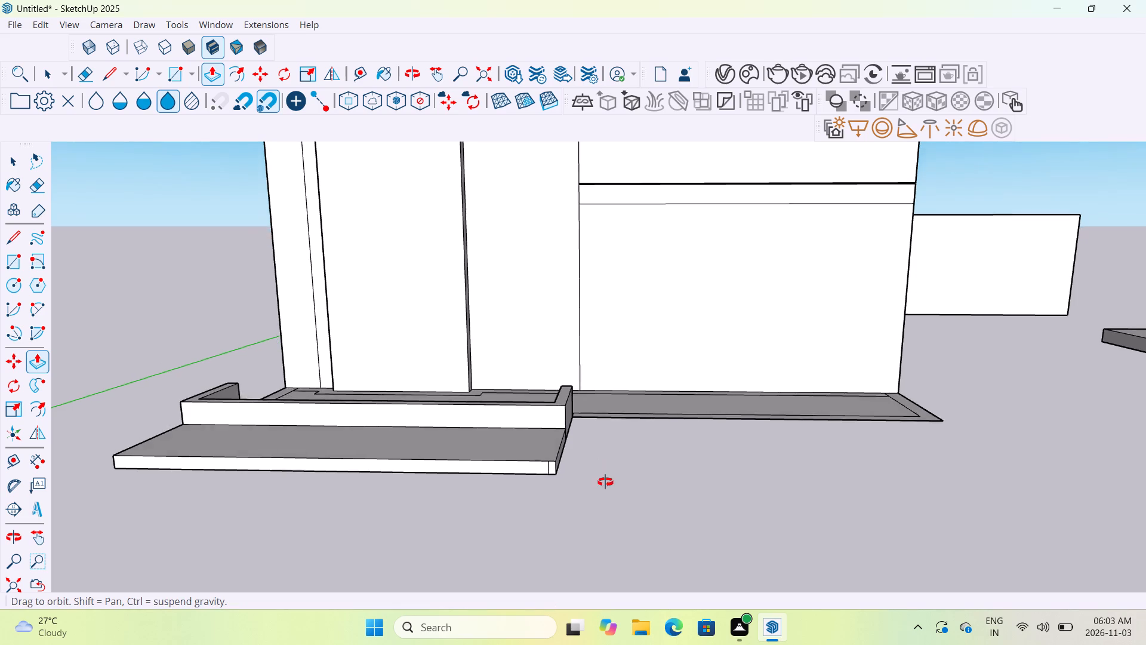
Draw a ground line along the red axis from the front slab's outer bottom corner, reaching past the base strip's far end.
left_click(106, 80)
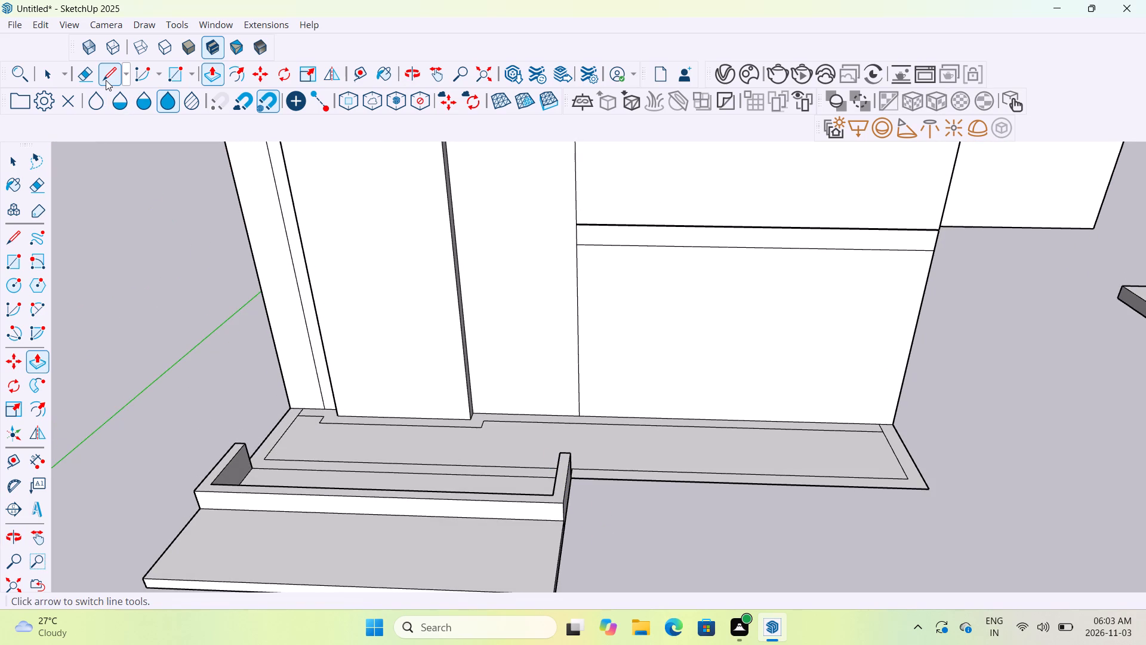
scroll(627, 377, "down", 5)
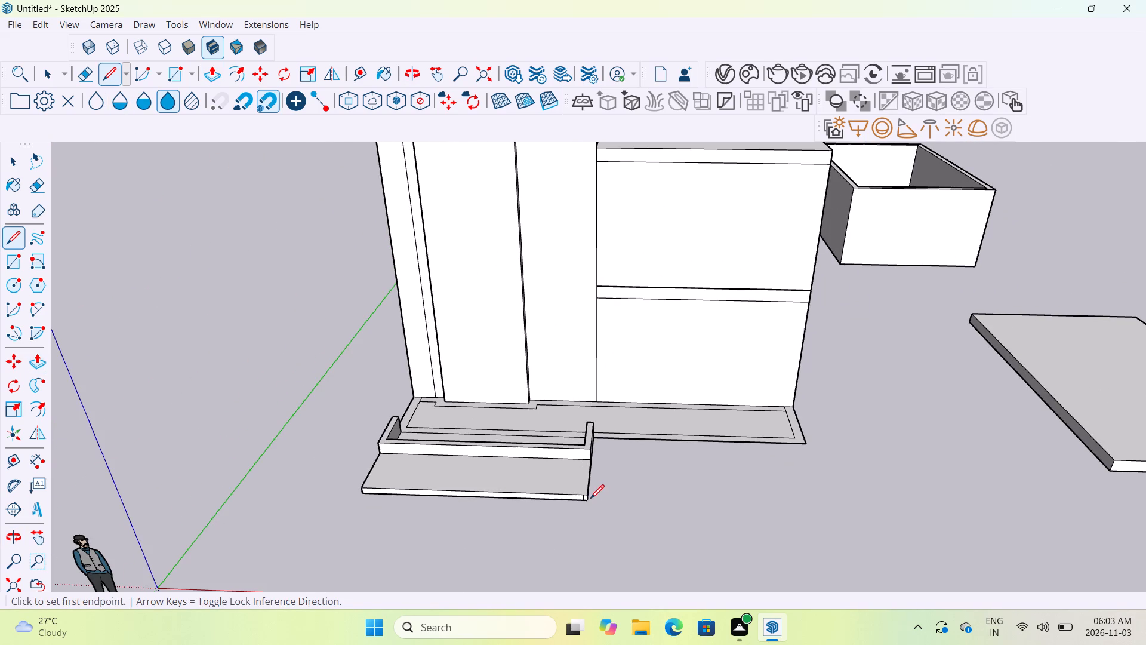
scroll(582, 502, "up", 20)
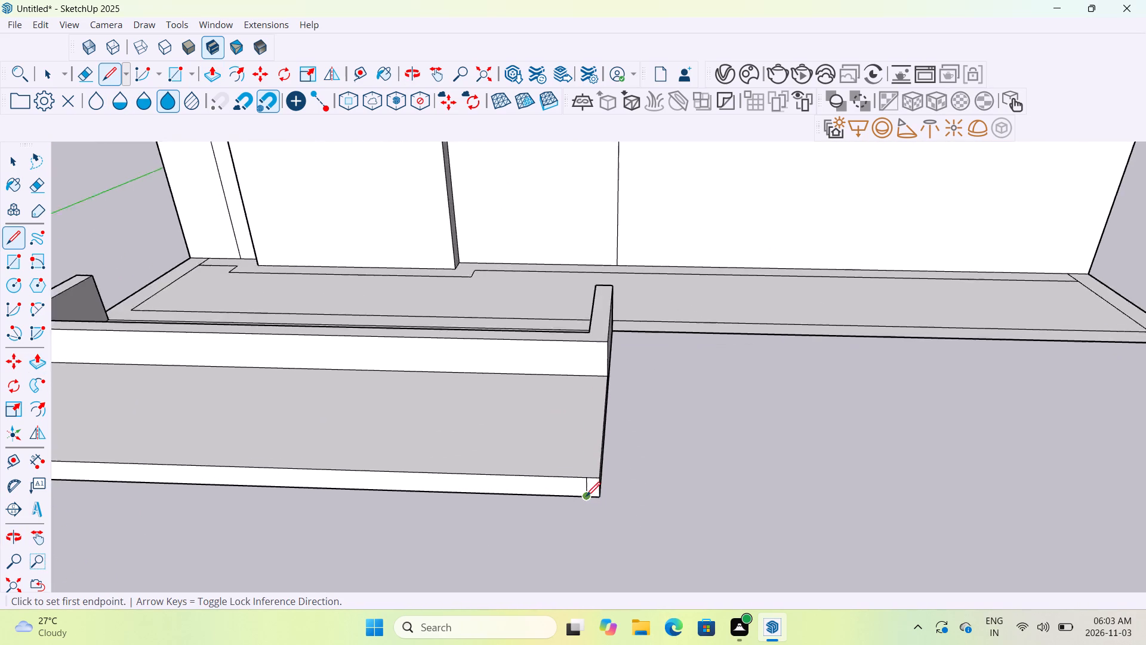
left_click(605, 499)
scroll(780, 505, "down", 5)
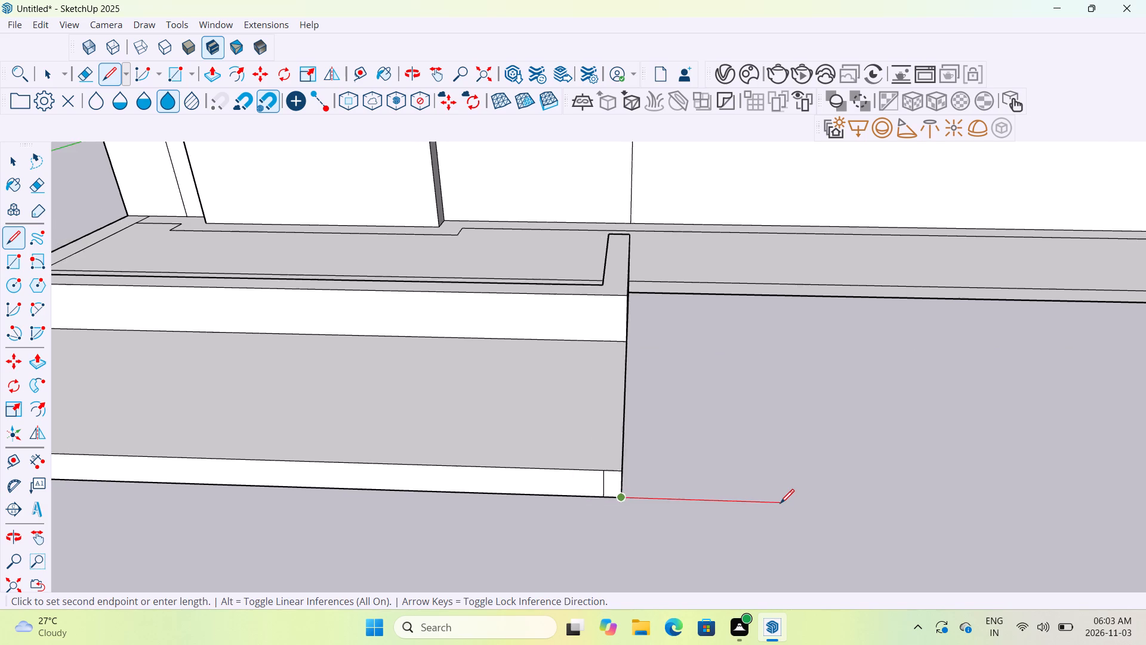
scroll(780, 505, "down", 9)
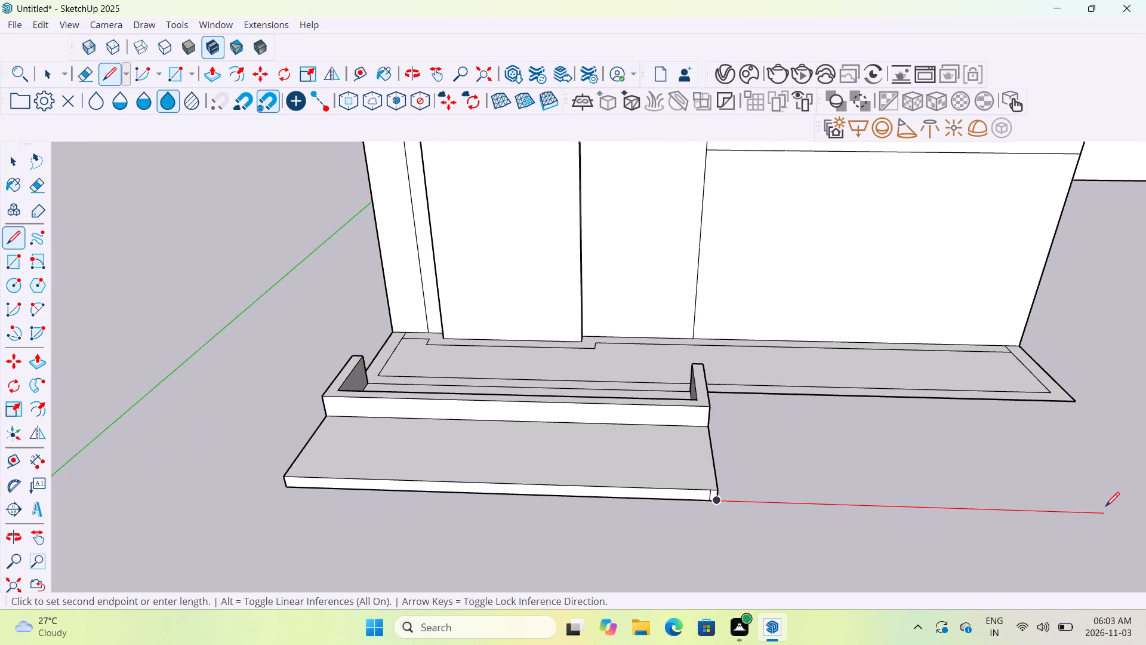
scroll(1129, 509, "down", 4)
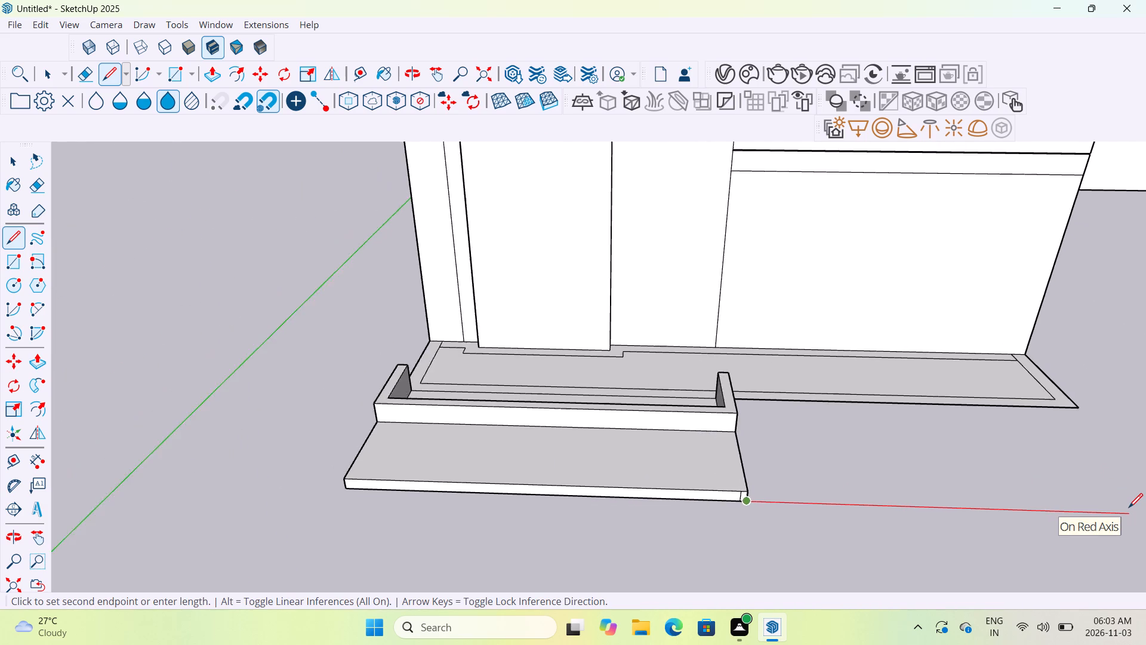
scroll(1129, 509, "down", 2)
middle_click_drag(1129, 509, 1013, 554)
scroll(1013, 554, "down", 12)
scroll(1013, 554, "up", 1)
scroll(1013, 554, "down", 3)
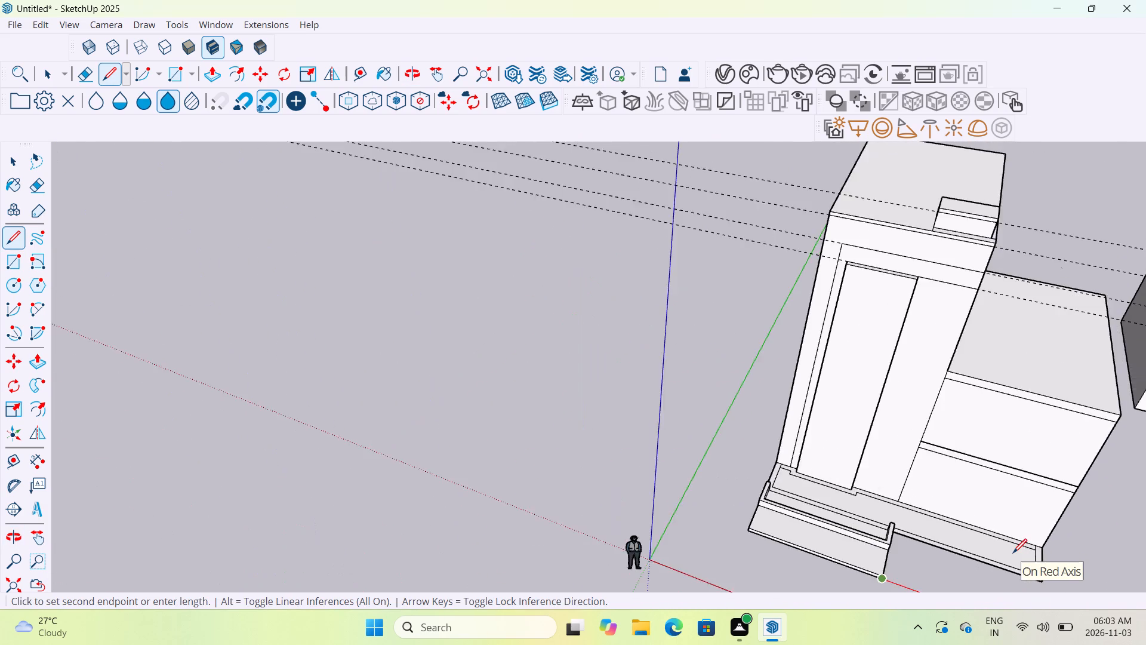
scroll(1013, 554, "down", 7)
middle_click(1036, 580)
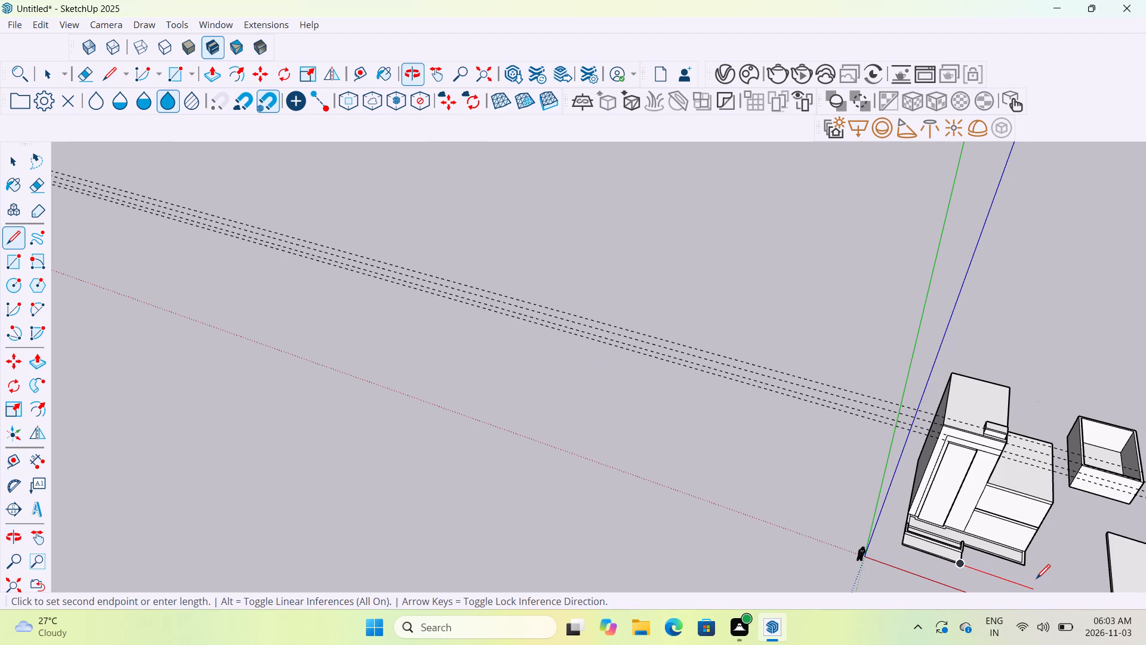
left_click(1036, 580)
scroll(1016, 586, "up", 10)
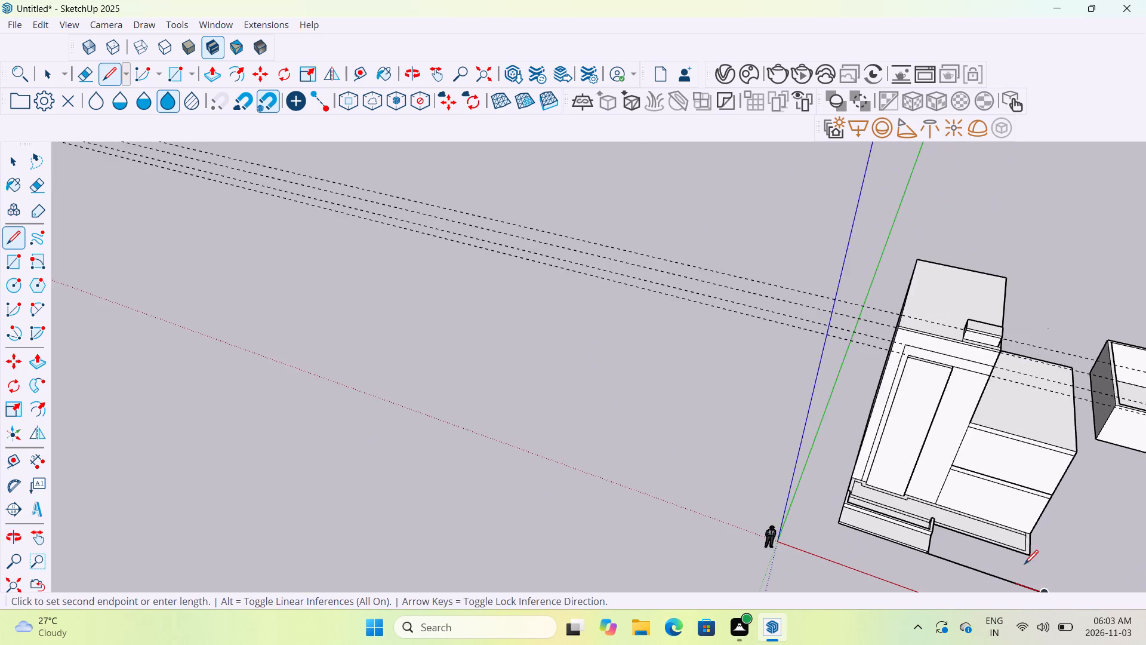
scroll(1024, 566, "up", 11)
key("Escape")
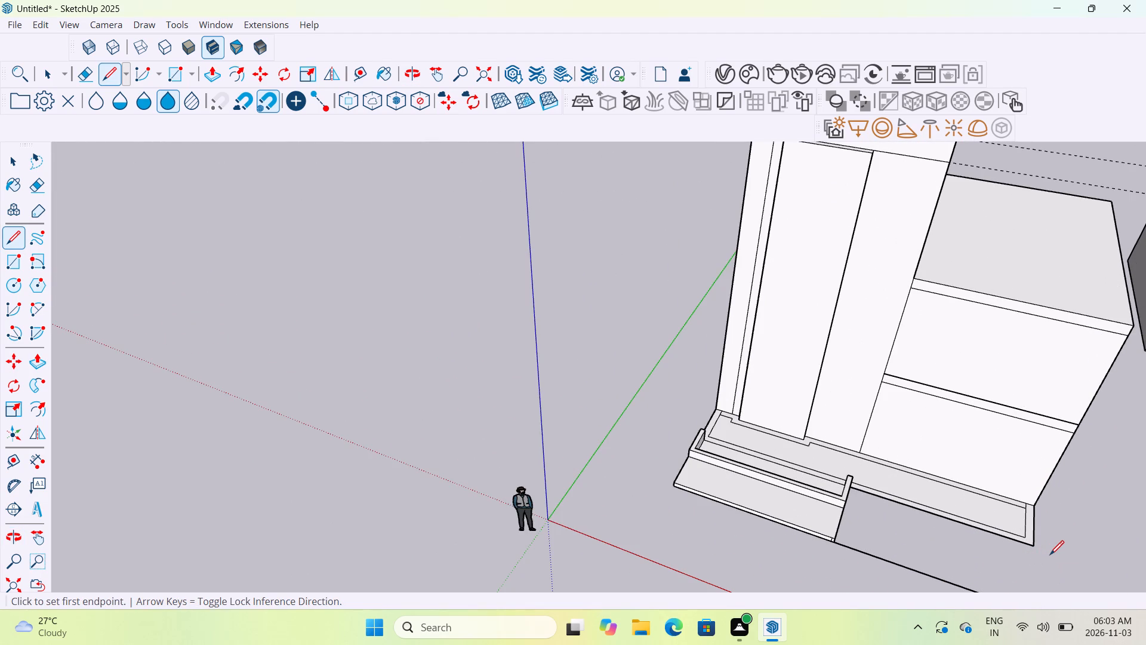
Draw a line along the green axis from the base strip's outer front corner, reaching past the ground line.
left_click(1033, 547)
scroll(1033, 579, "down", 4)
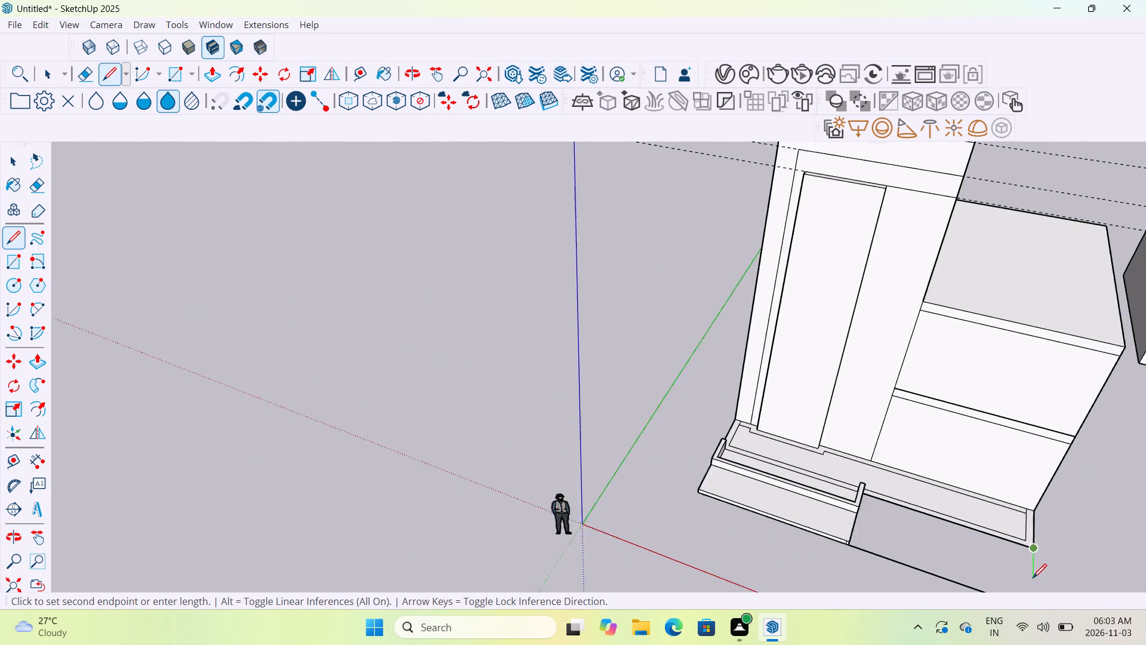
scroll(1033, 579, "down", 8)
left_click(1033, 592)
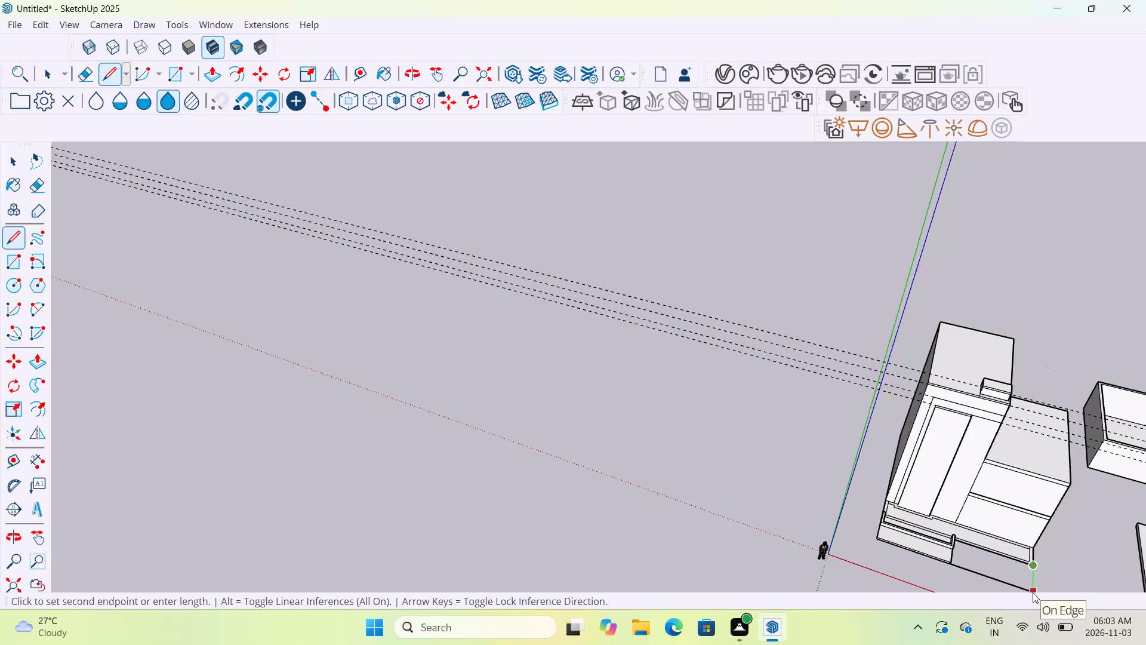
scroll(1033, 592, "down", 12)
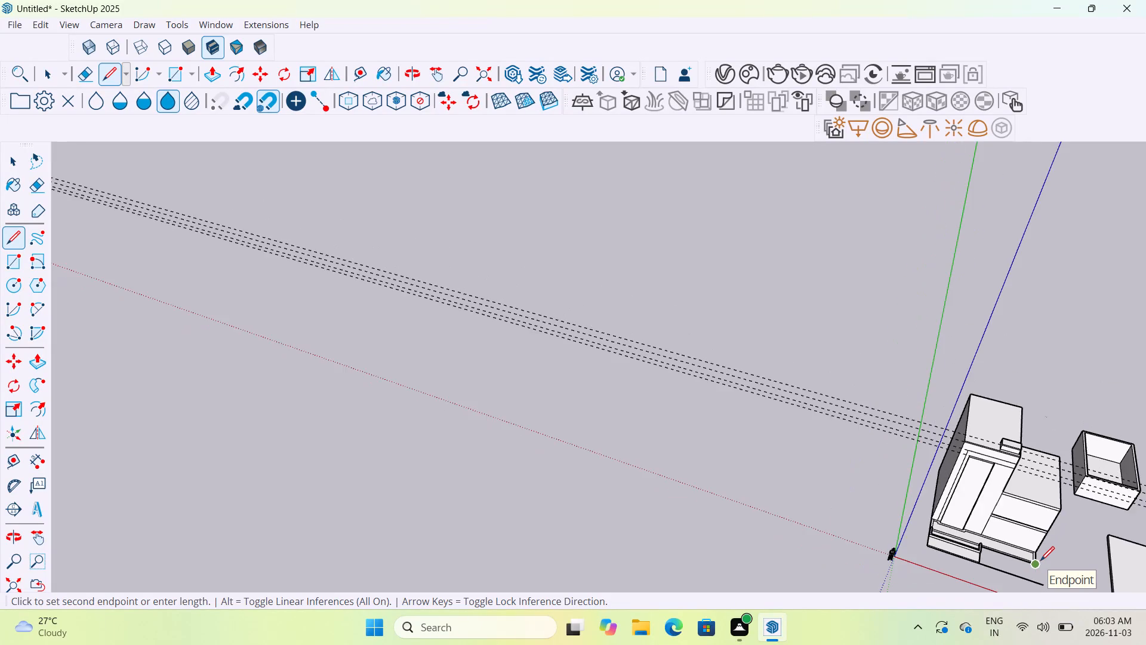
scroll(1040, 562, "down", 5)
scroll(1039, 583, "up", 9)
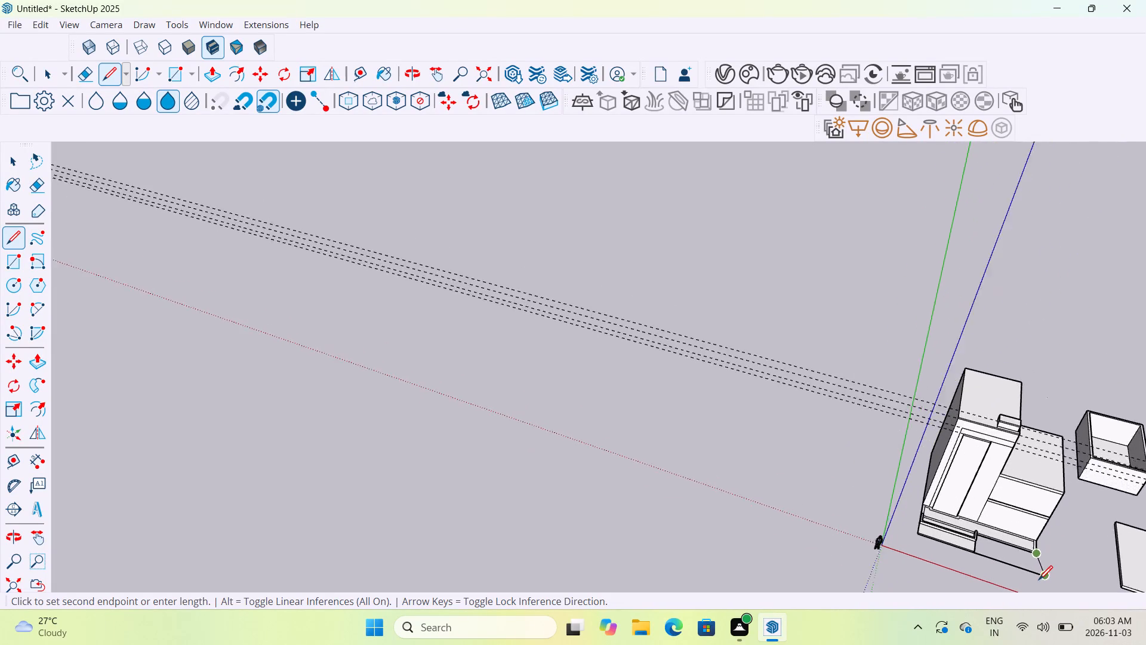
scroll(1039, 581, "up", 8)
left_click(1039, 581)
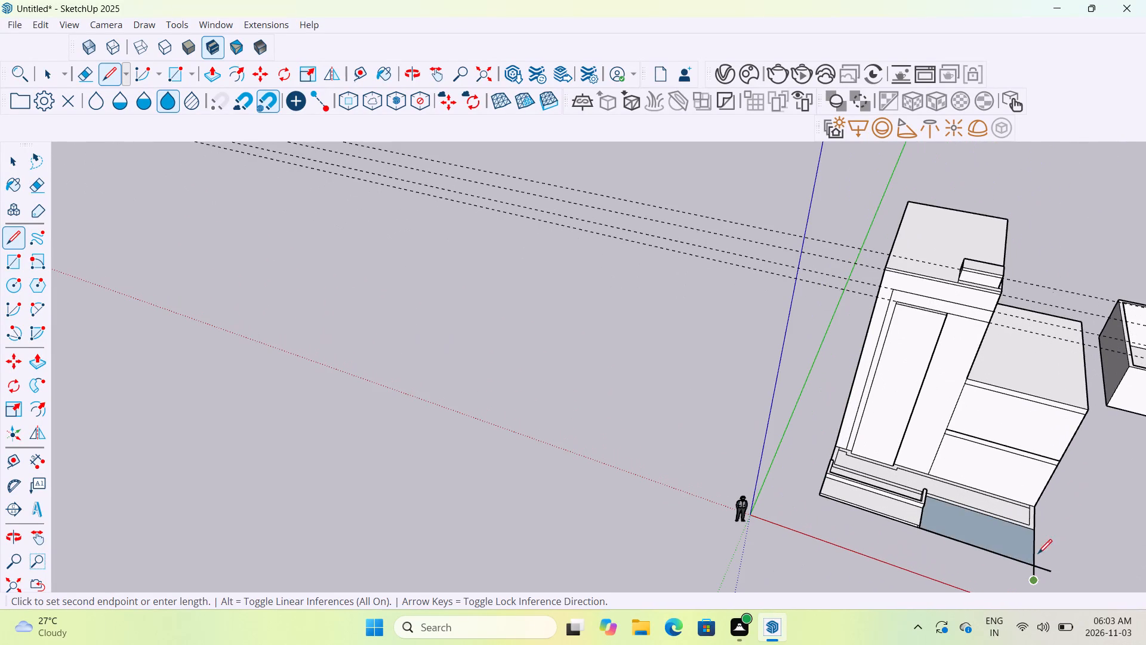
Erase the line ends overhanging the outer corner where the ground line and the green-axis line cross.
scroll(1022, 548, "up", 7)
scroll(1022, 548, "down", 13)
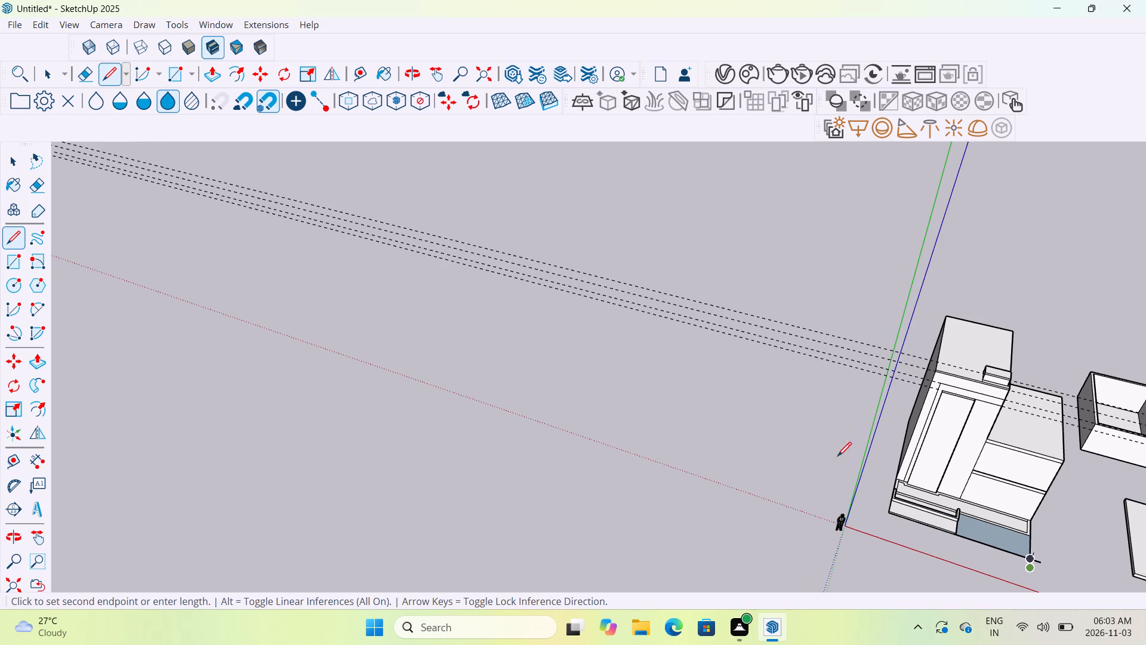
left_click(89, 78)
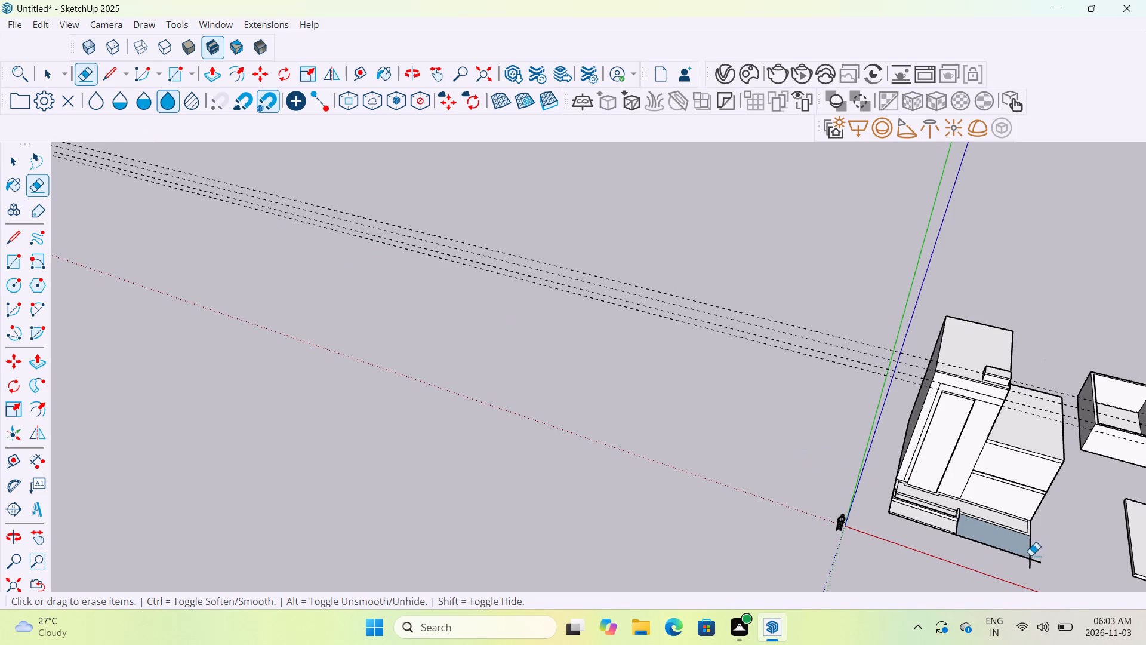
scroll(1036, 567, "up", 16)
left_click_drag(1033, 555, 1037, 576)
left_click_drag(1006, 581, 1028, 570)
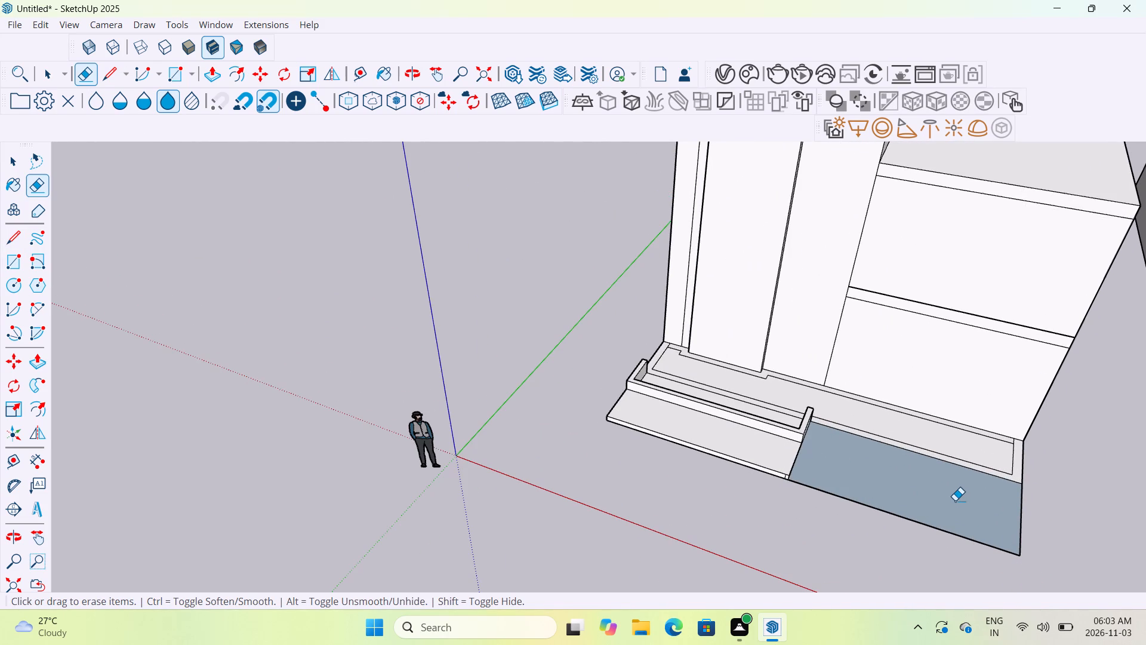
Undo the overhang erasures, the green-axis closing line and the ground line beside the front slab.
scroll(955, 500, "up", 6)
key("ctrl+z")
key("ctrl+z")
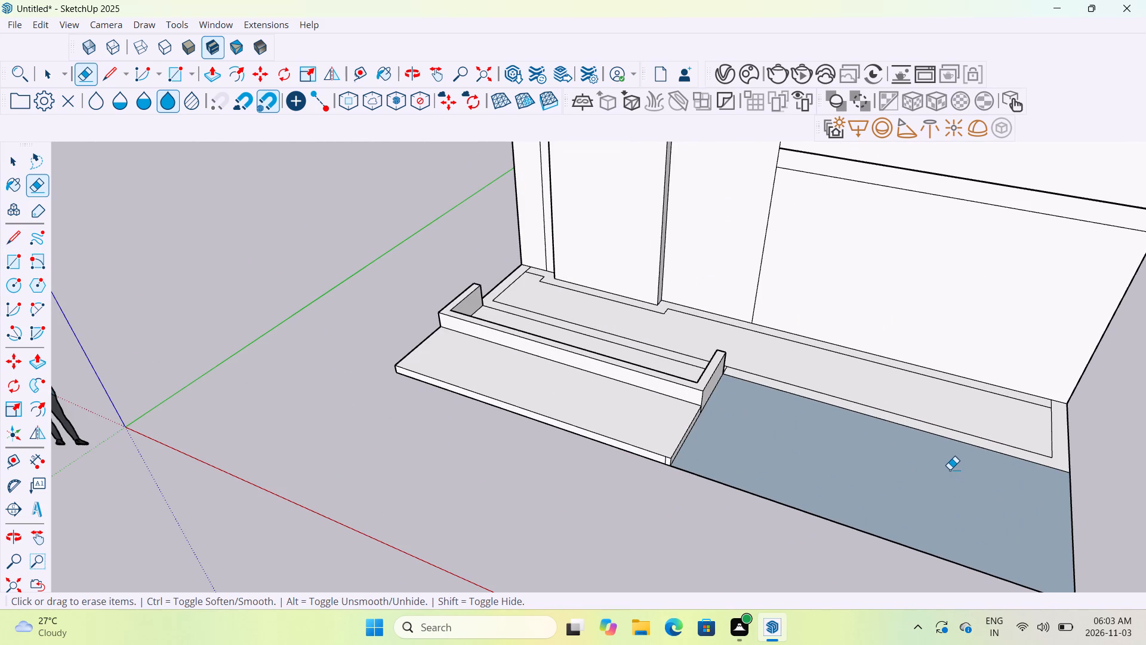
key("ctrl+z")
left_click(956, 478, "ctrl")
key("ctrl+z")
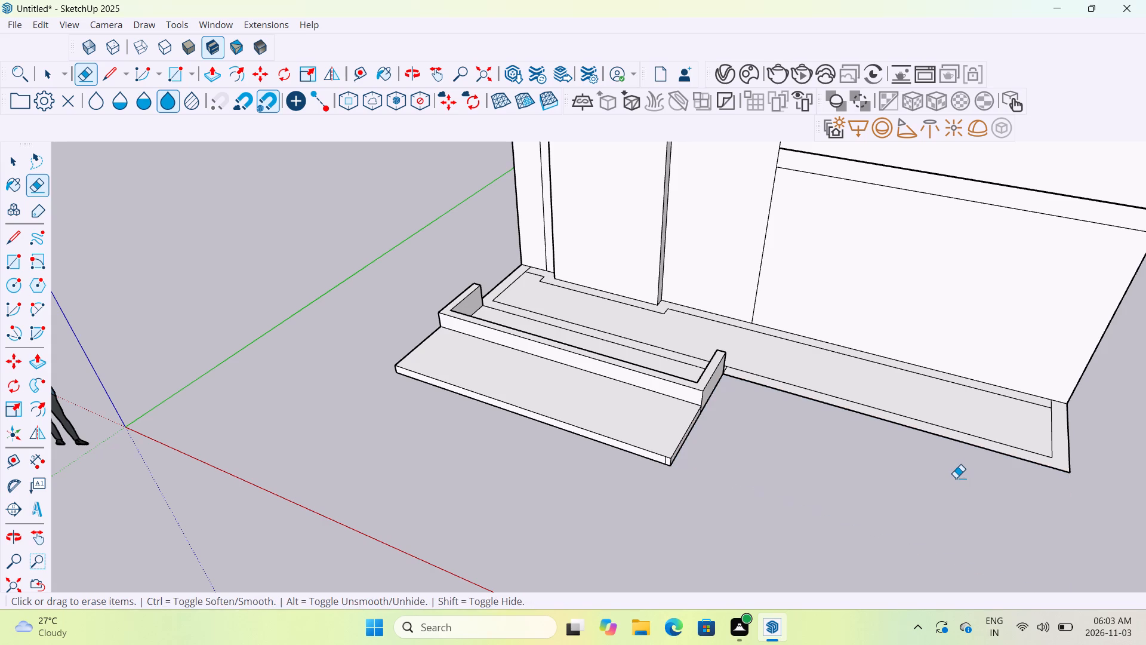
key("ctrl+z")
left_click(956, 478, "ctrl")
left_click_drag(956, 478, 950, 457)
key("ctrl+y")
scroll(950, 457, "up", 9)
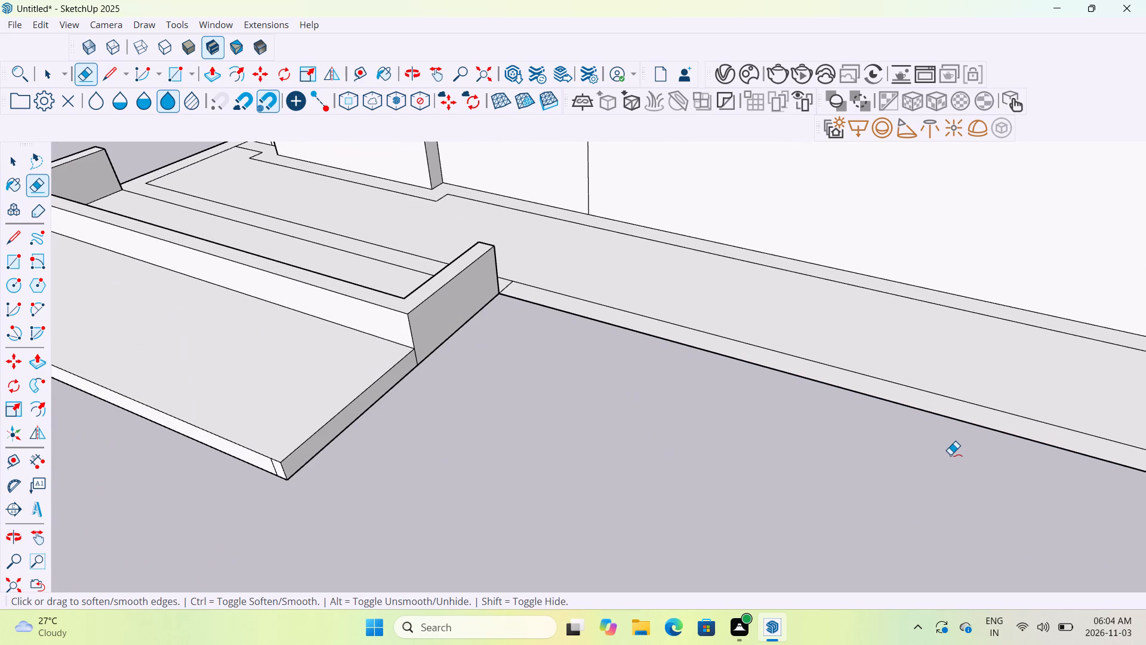
Draw a ground rectangle from the front slab's outer bottom corner to the base strip's far front corner.
left_click(111, 76)
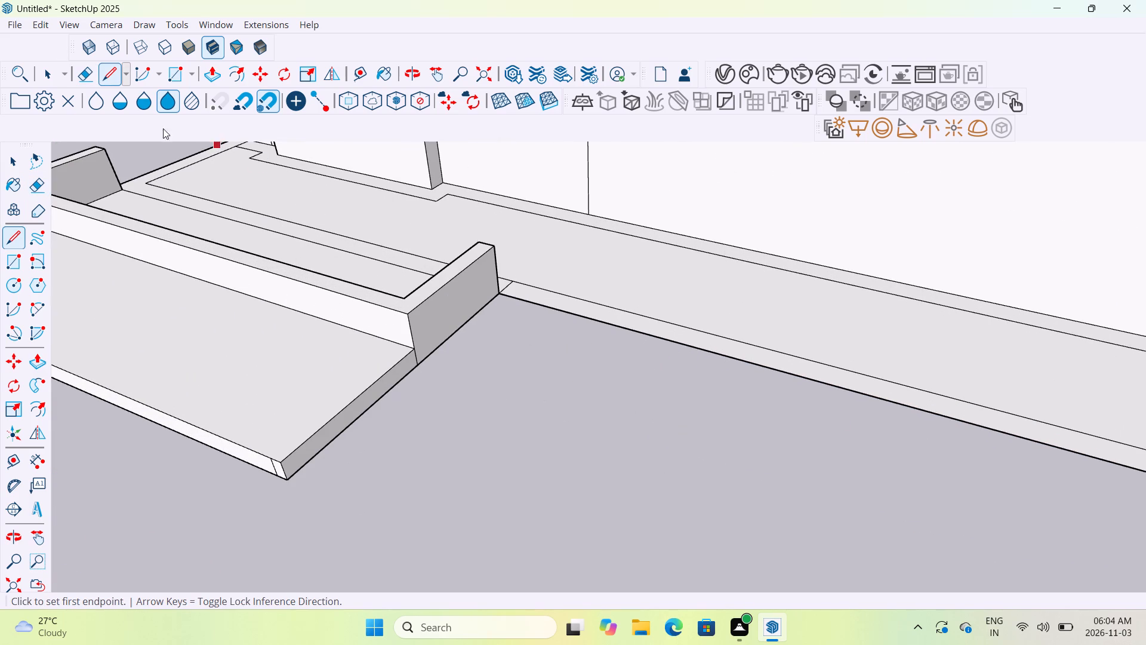
left_click(177, 82)
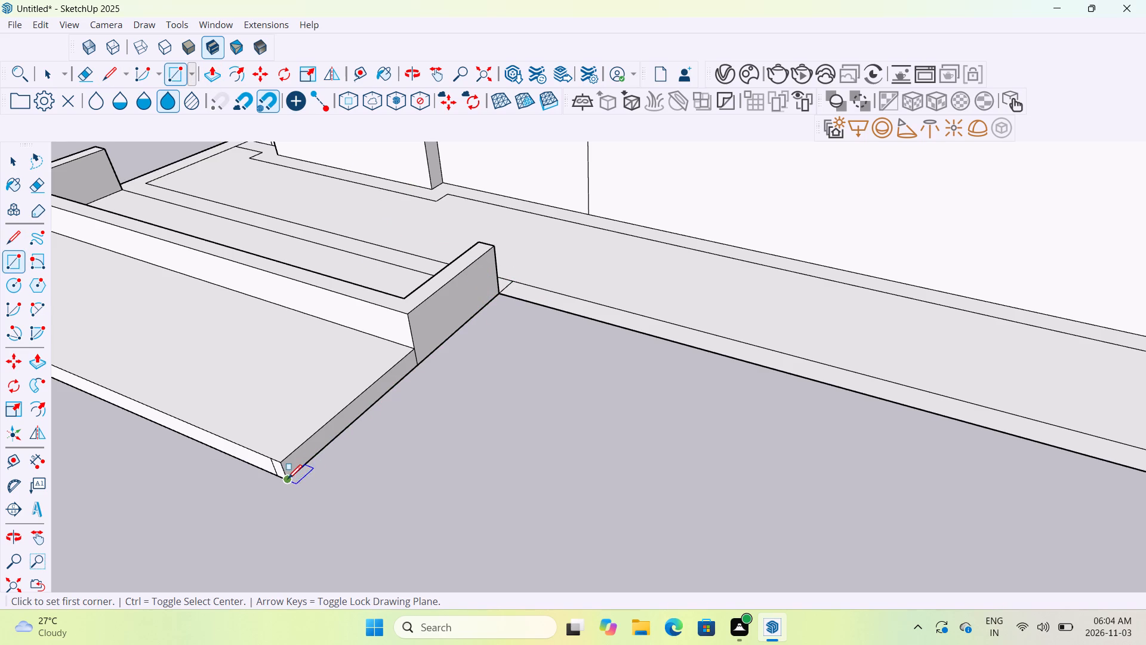
left_click(285, 480)
scroll(448, 462, "down", 15)
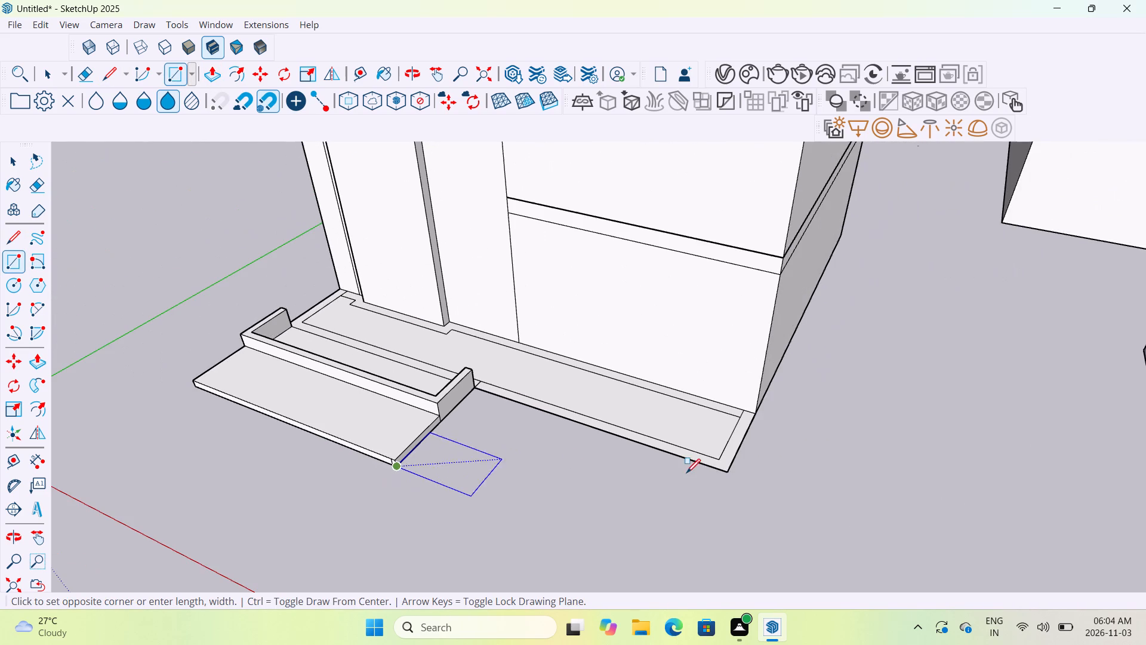
left_click(732, 472)
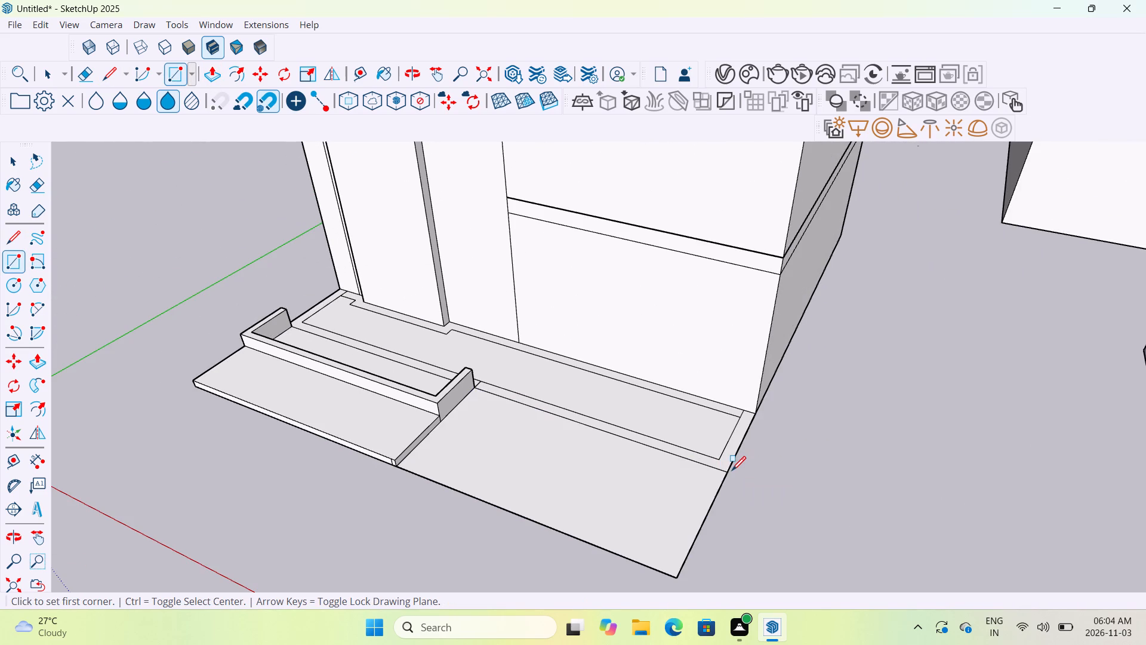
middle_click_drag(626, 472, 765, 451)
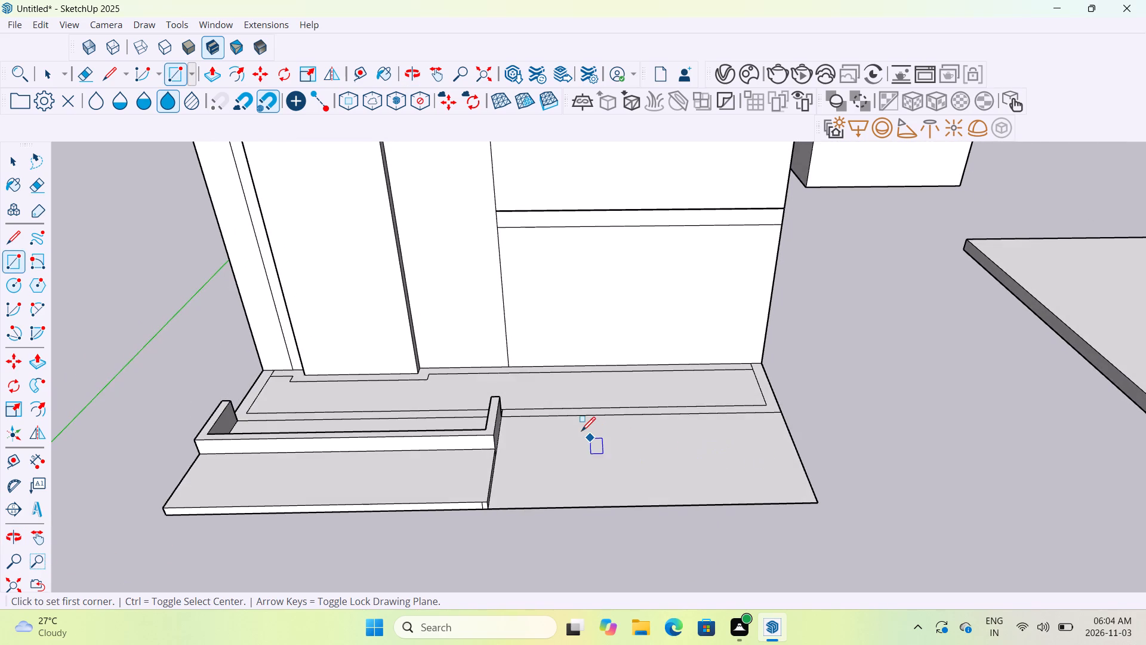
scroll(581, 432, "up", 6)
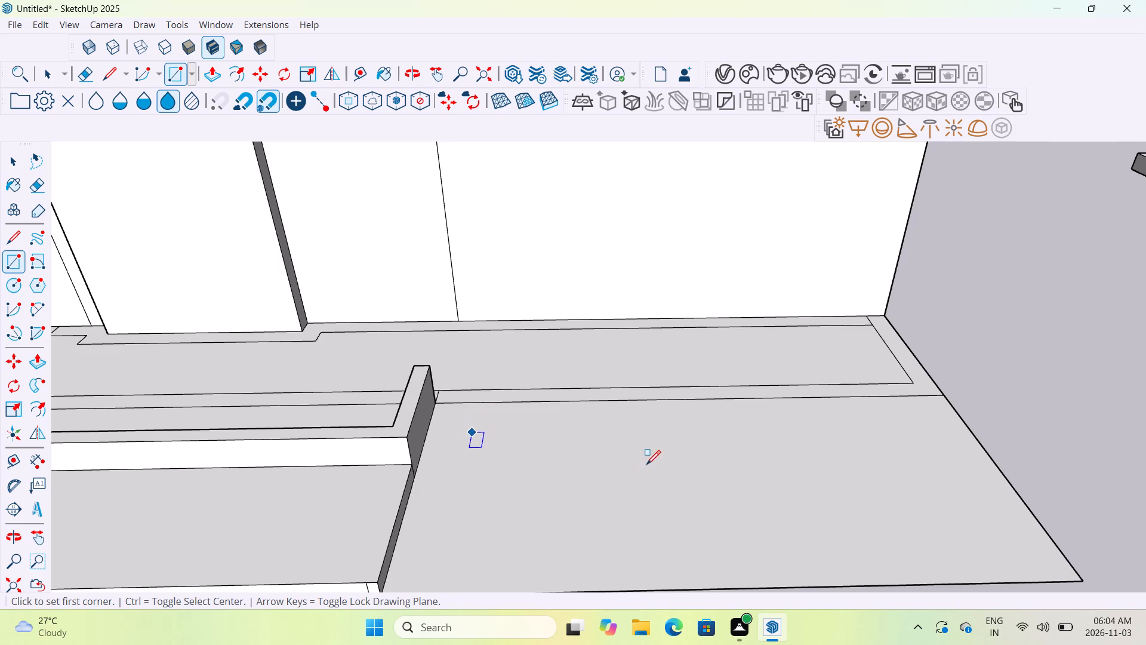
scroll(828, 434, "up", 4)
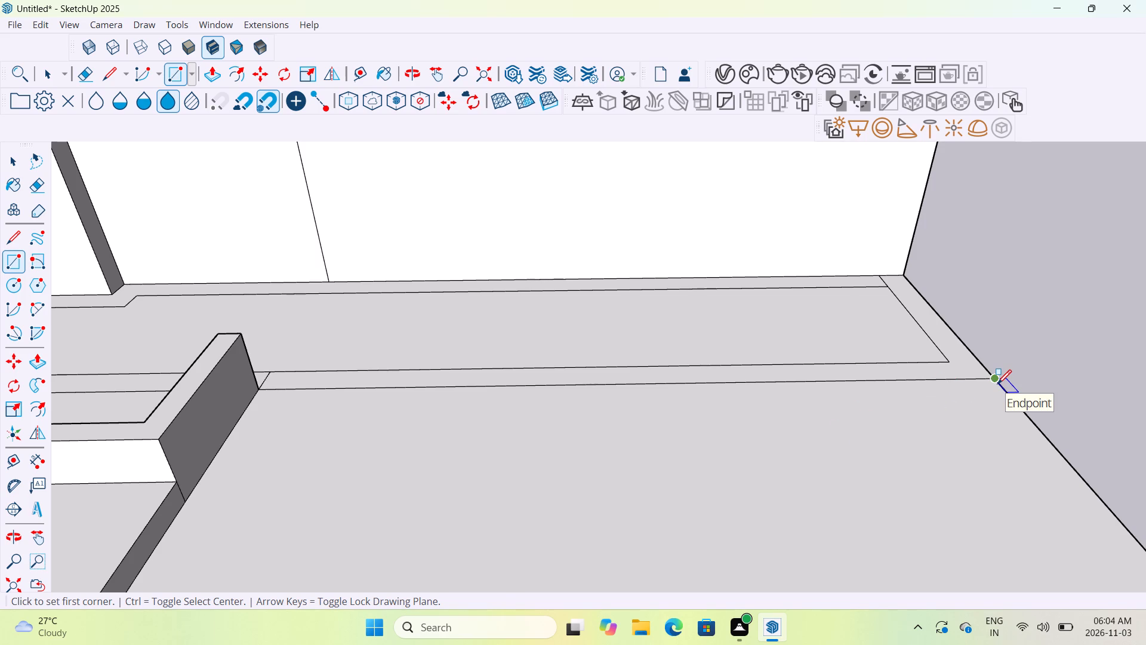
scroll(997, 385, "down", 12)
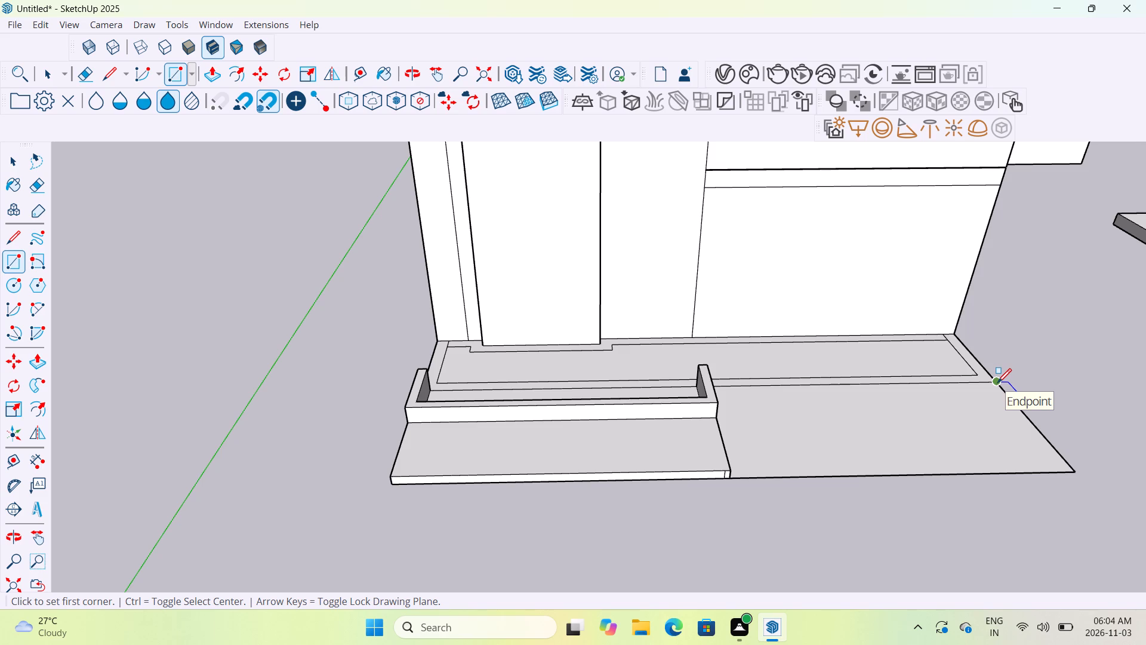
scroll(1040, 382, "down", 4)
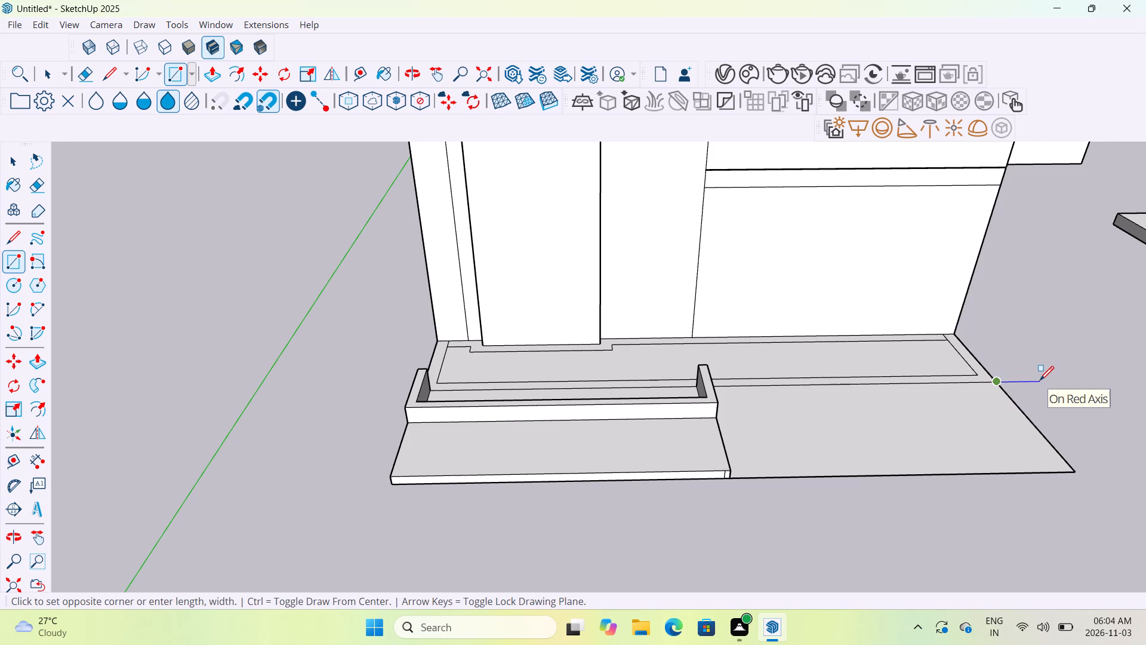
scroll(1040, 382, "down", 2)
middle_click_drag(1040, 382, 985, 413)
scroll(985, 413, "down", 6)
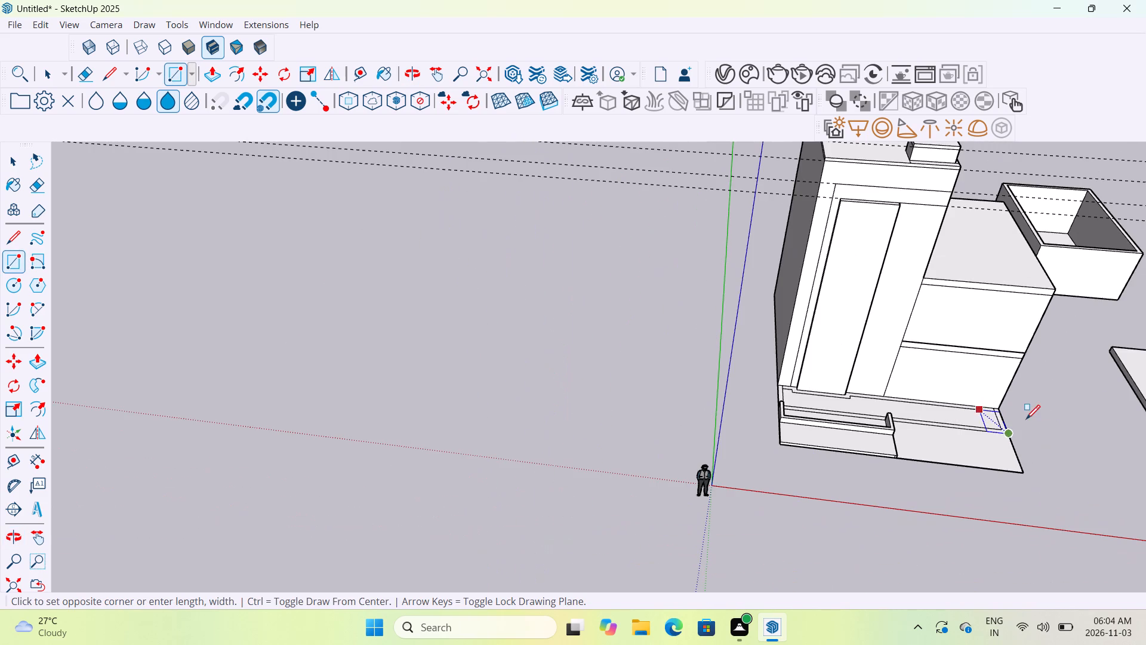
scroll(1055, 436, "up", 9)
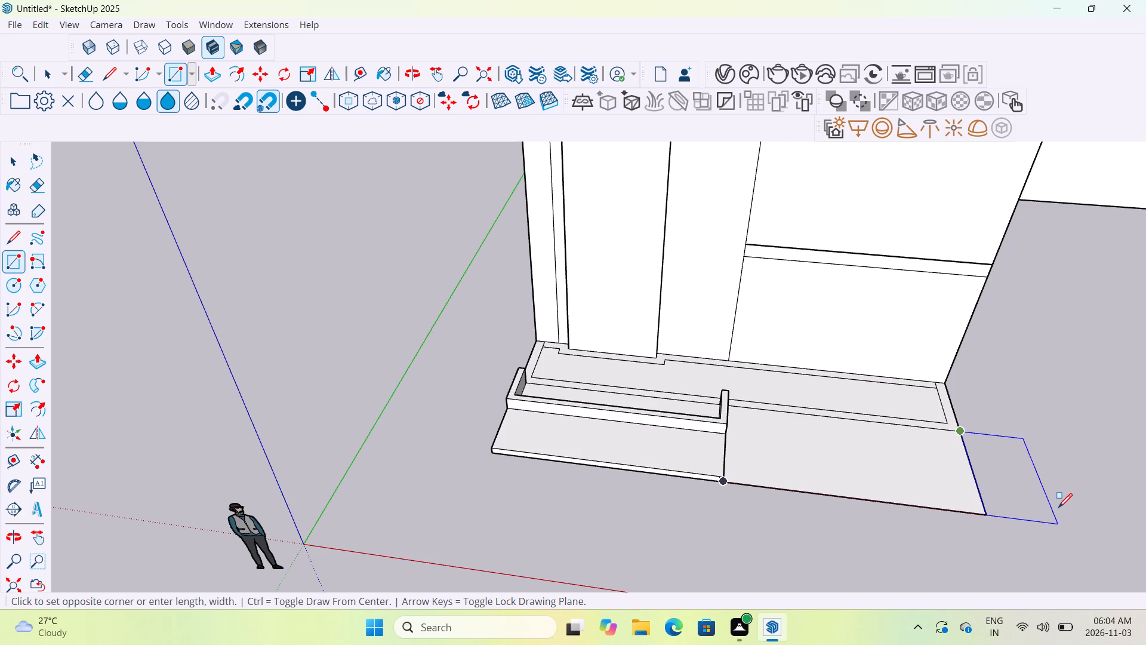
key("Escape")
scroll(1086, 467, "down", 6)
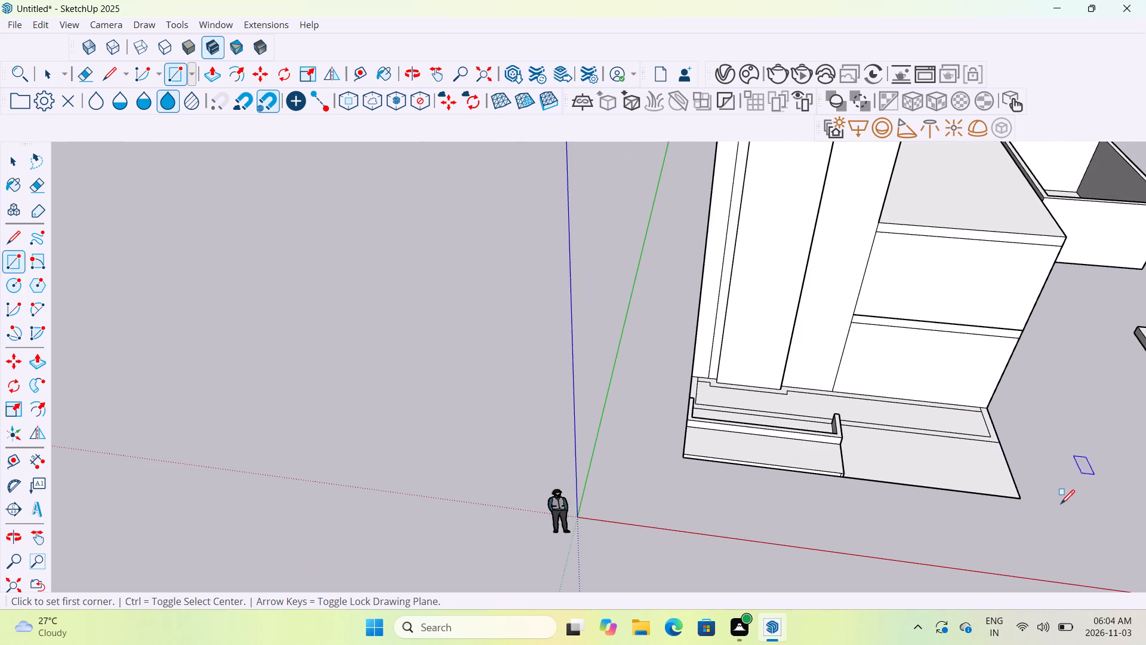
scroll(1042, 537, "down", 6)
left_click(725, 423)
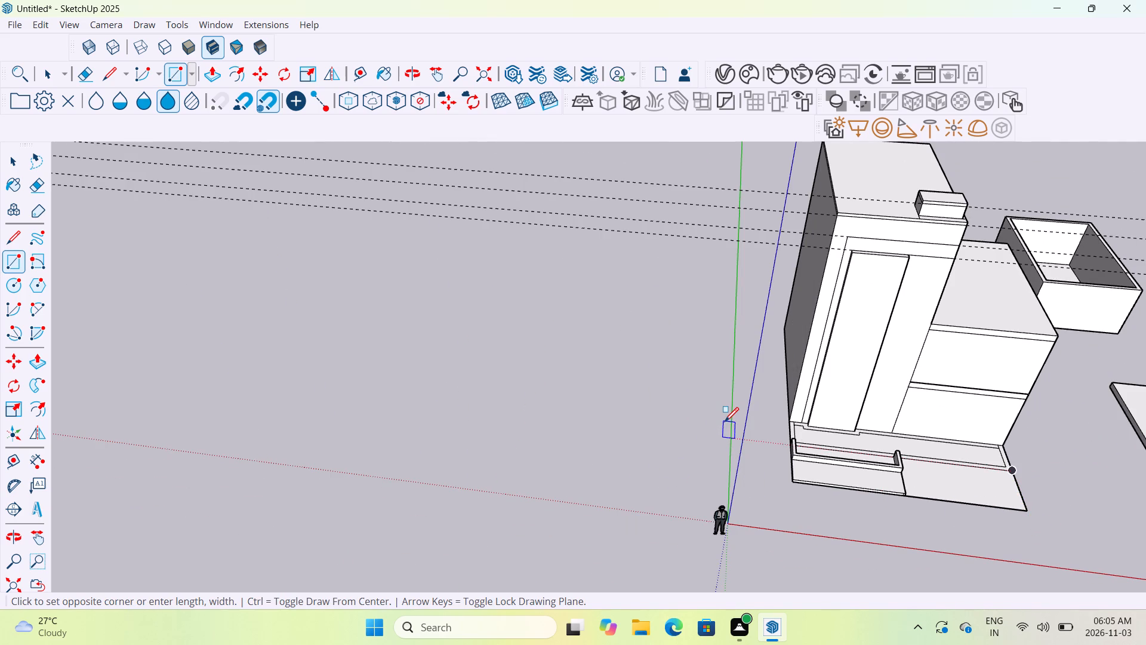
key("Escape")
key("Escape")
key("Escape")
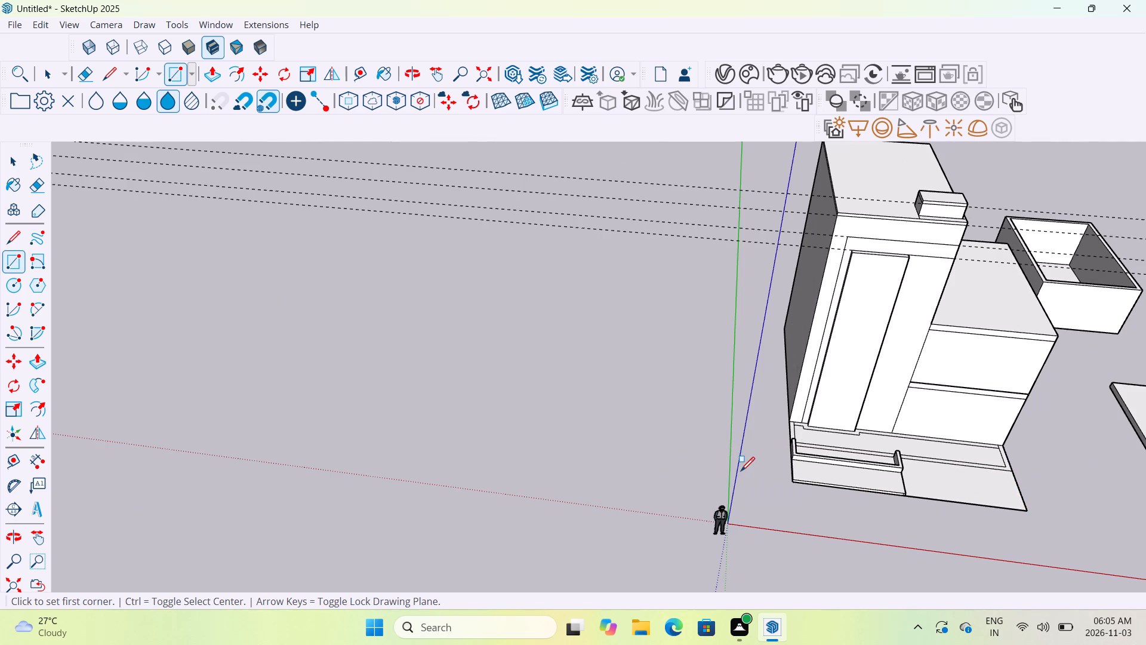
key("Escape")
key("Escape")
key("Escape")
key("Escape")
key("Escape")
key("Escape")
Examine the new ground rectangle beside the front slab and base strip from several viewpoints.
left_click(438, 81)
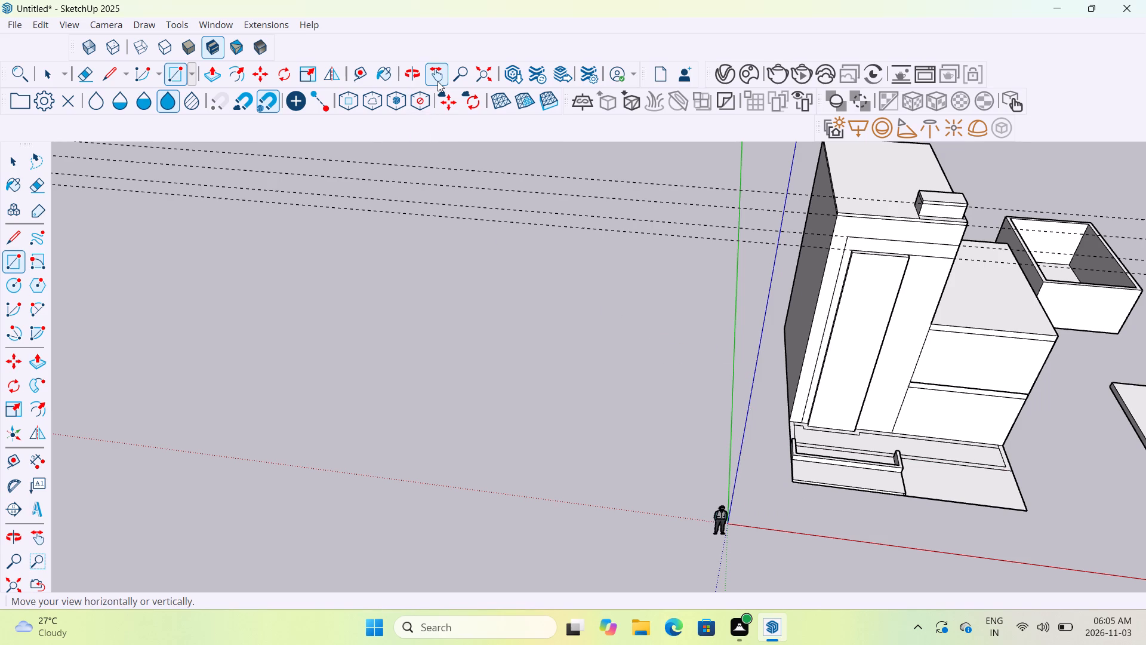
left_click(418, 81)
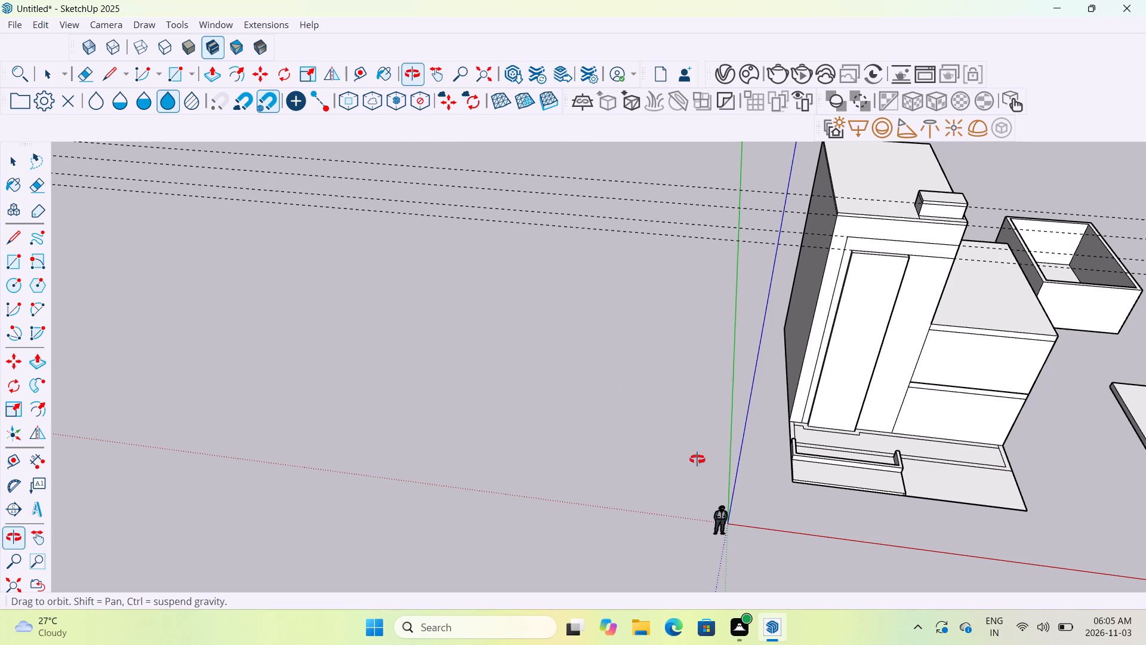
left_click_drag(713, 487, 759, 486)
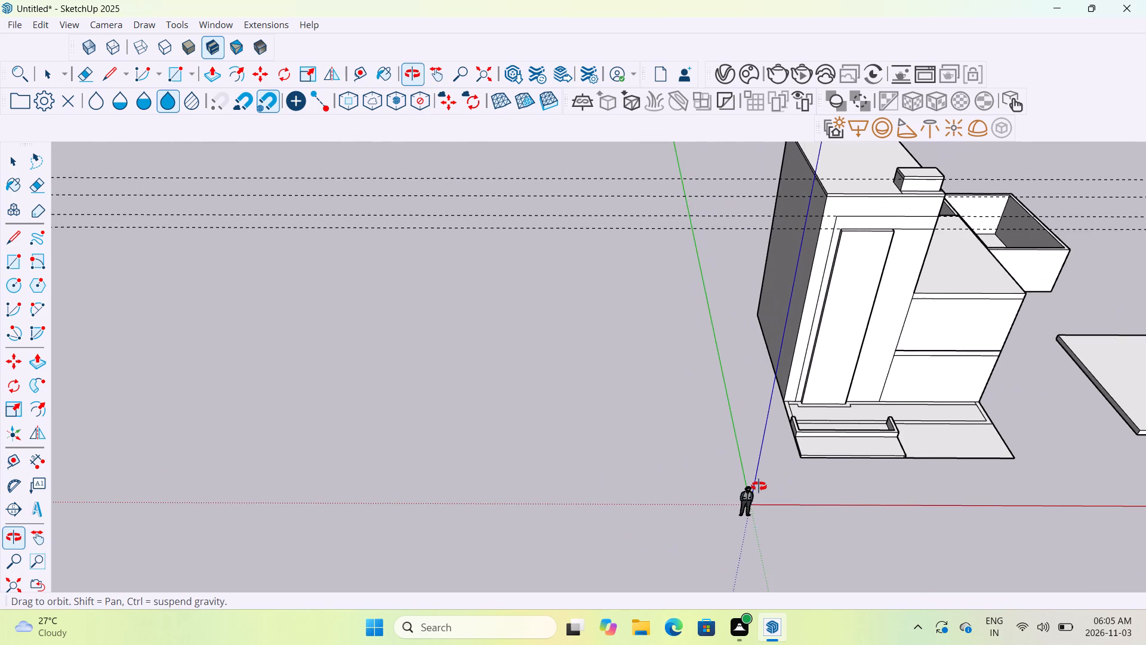
left_click_drag(759, 486, 670, 471)
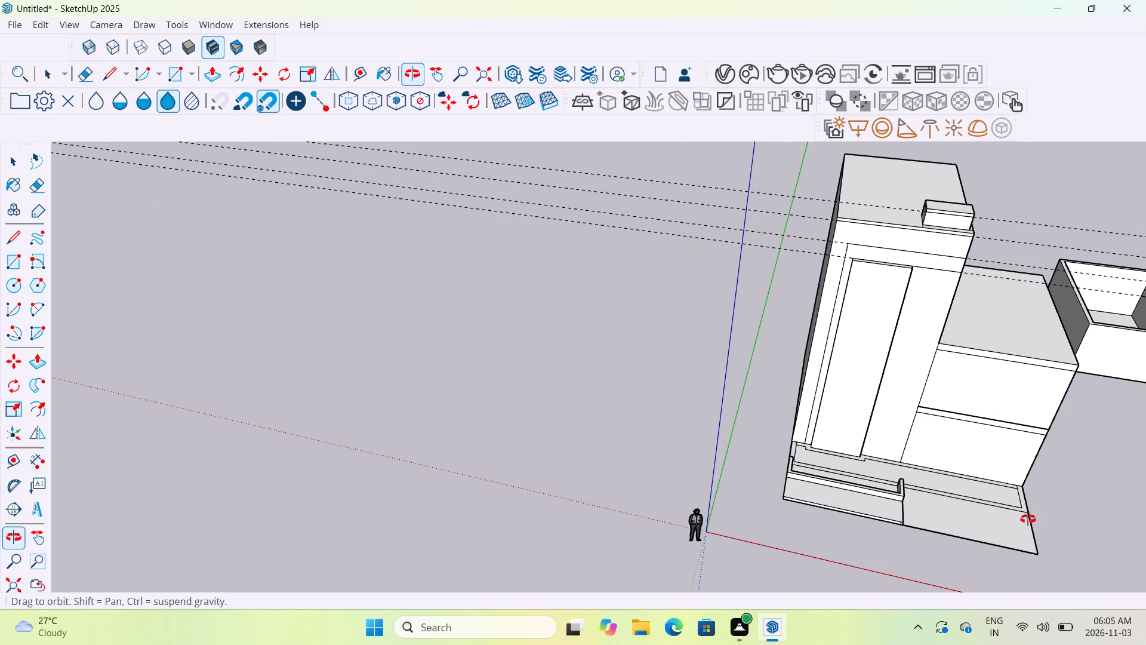
scroll(1096, 541, "down", 5)
scroll(1113, 538, "up", 12)
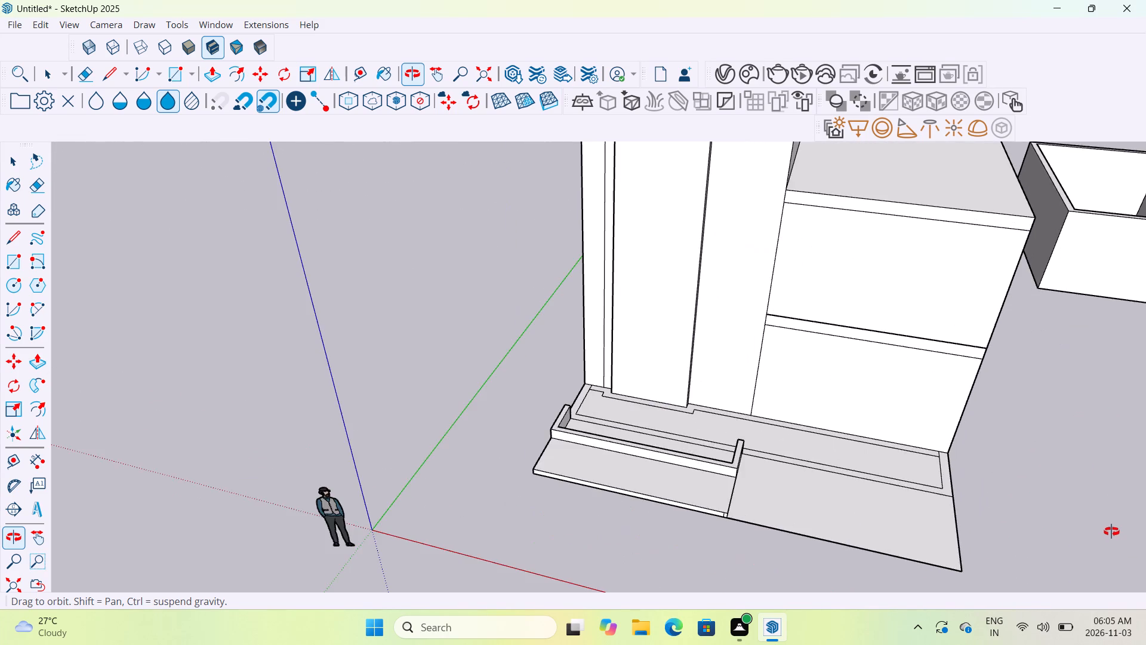
scroll(1111, 531, "up", 5)
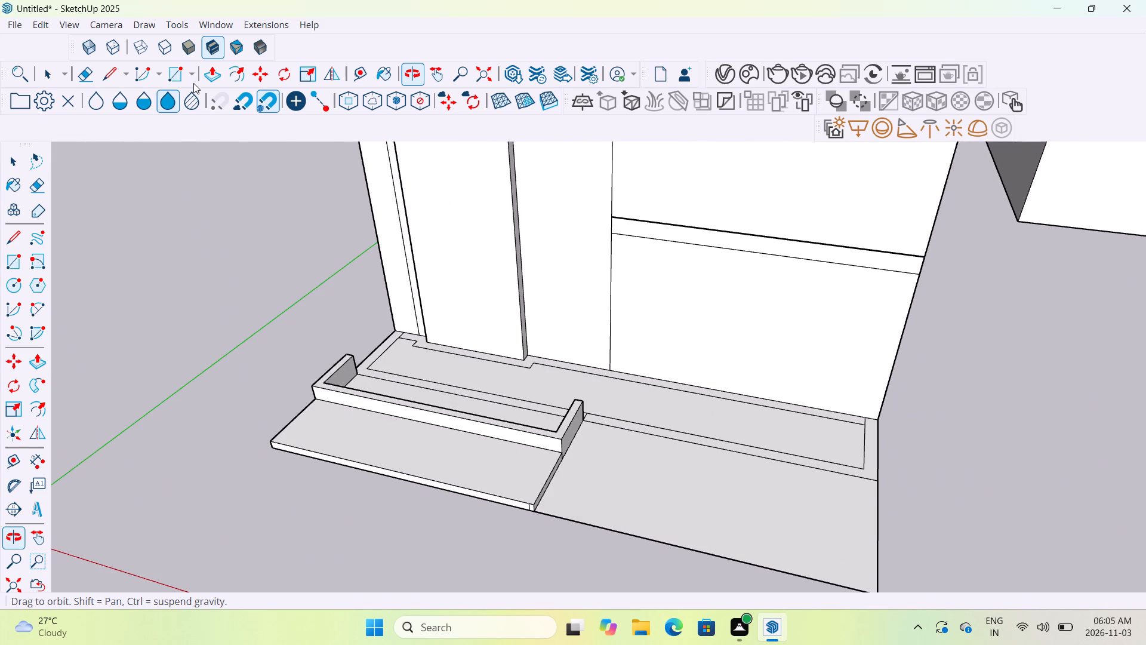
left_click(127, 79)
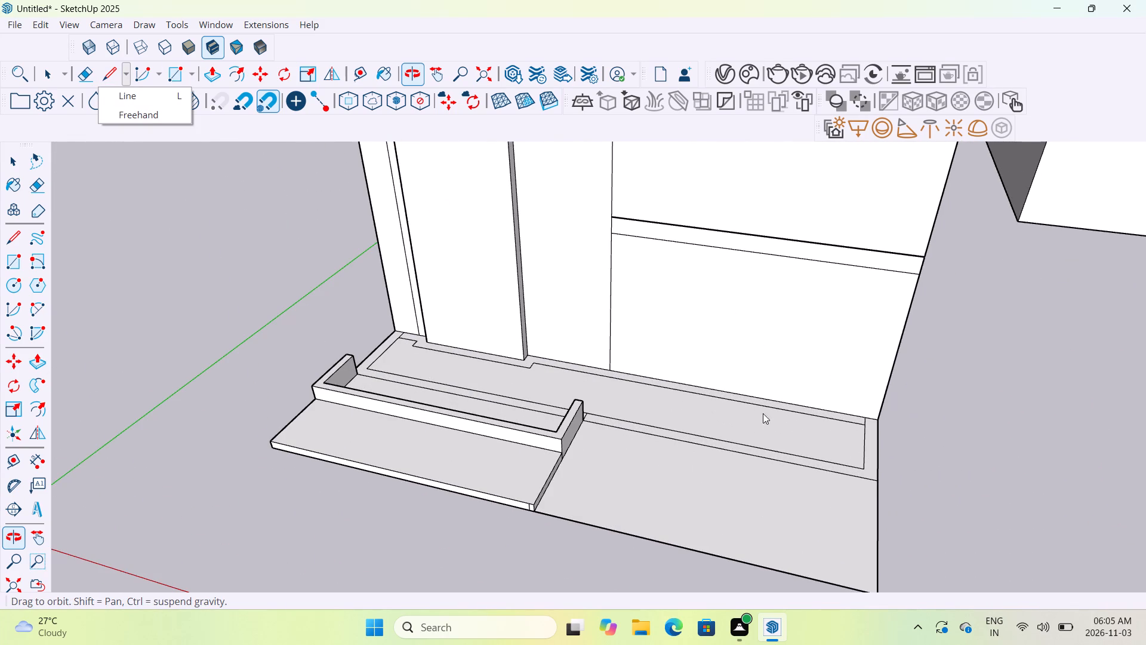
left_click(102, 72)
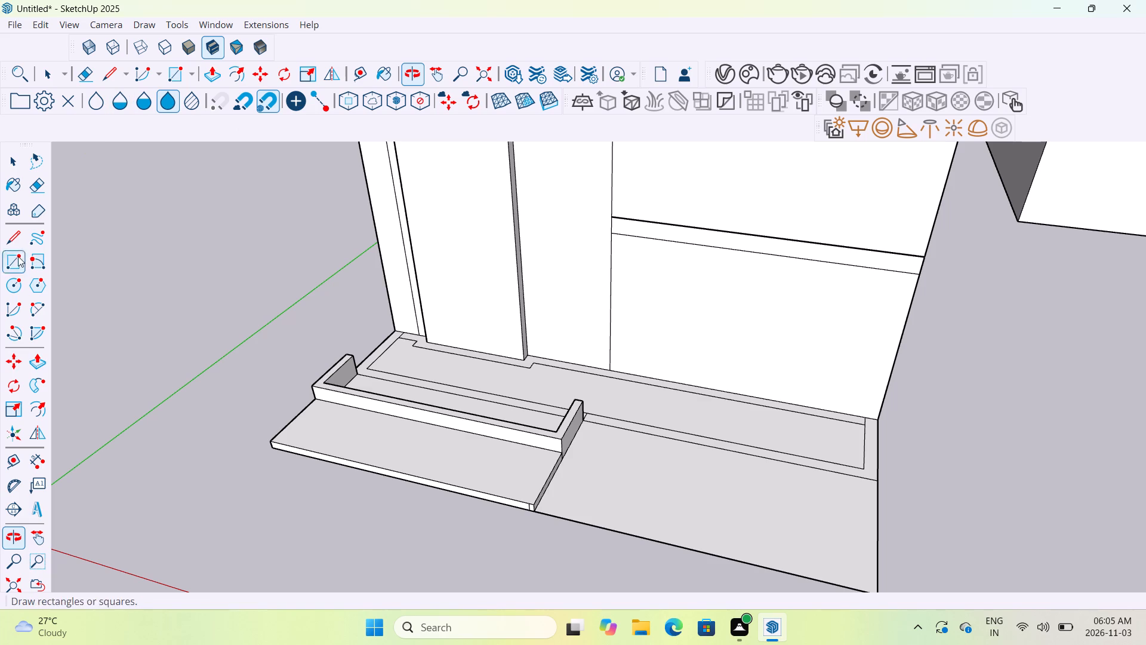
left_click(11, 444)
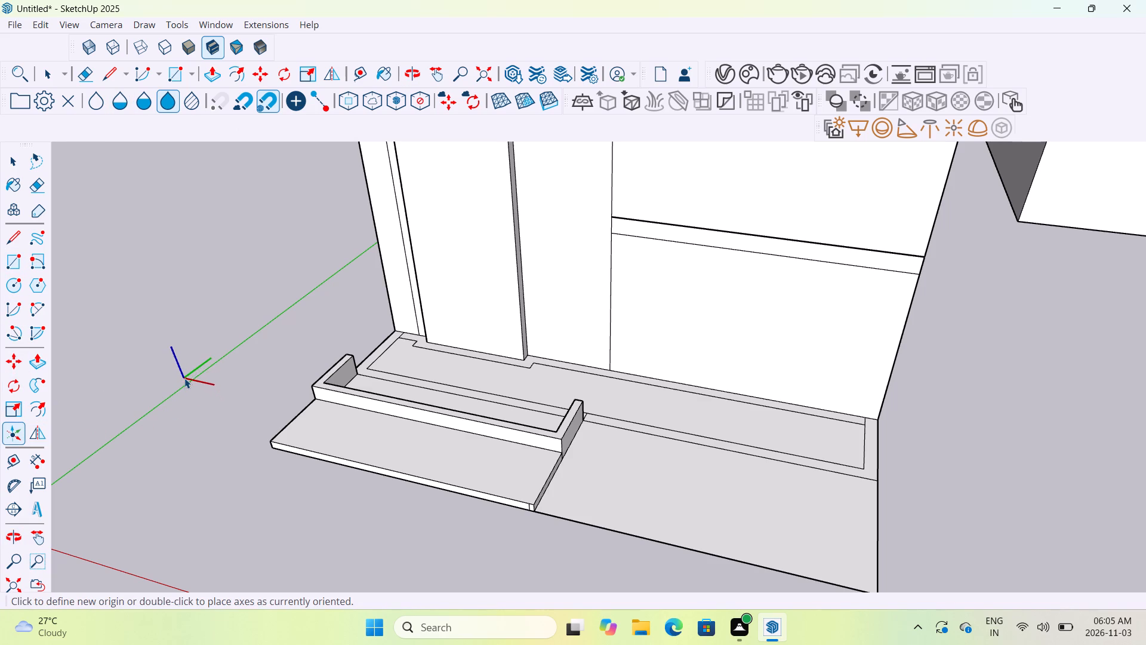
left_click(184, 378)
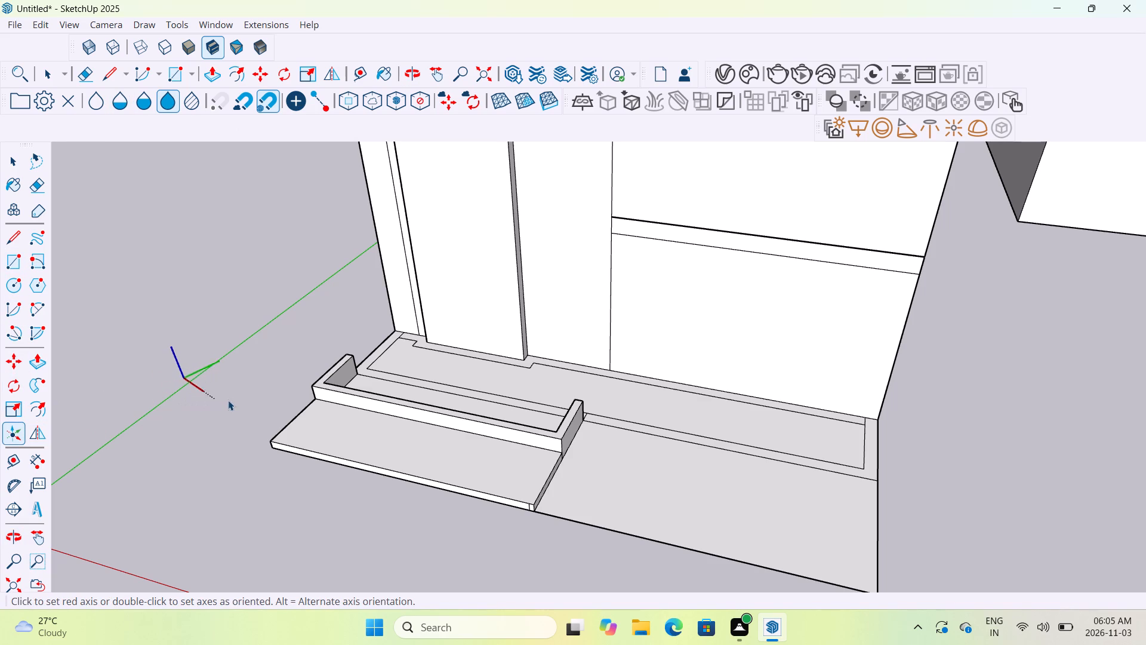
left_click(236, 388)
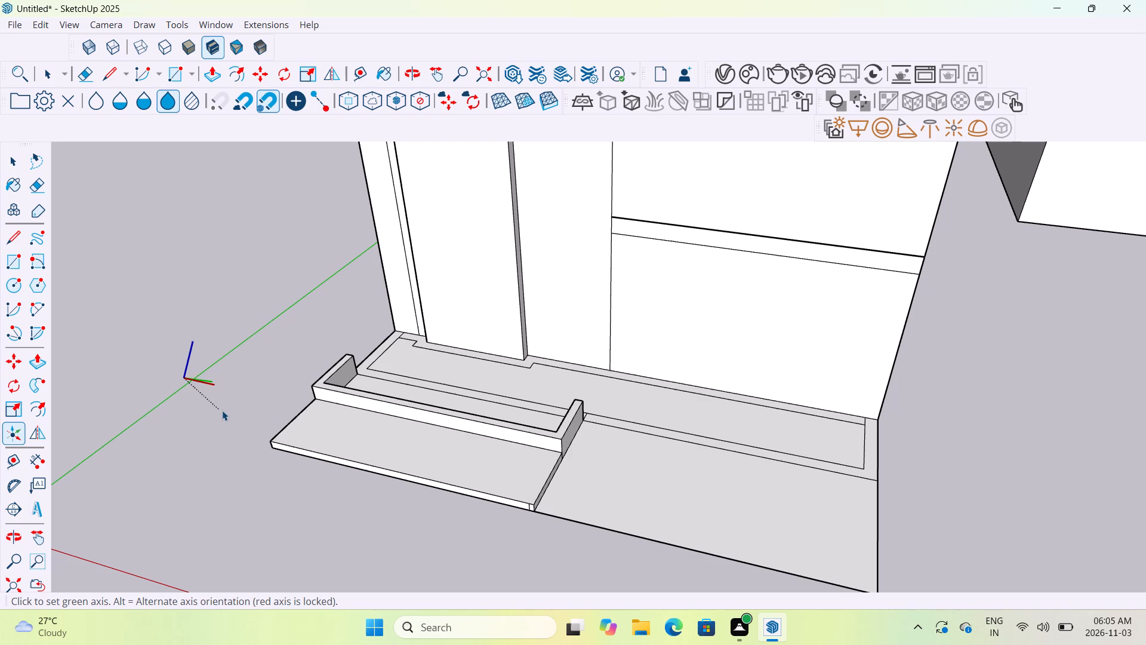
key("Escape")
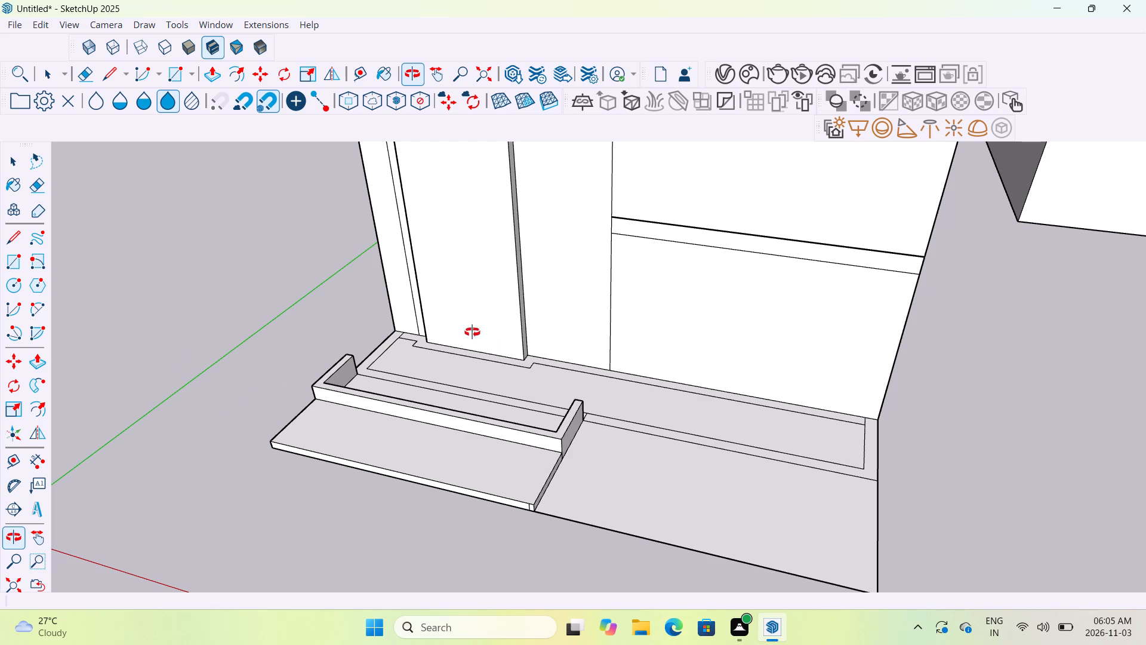
Extend the ground past the base strip's far front corner with red- and green-axis lines, closing at the ground rectangle's outer front corner.
left_click(101, 71)
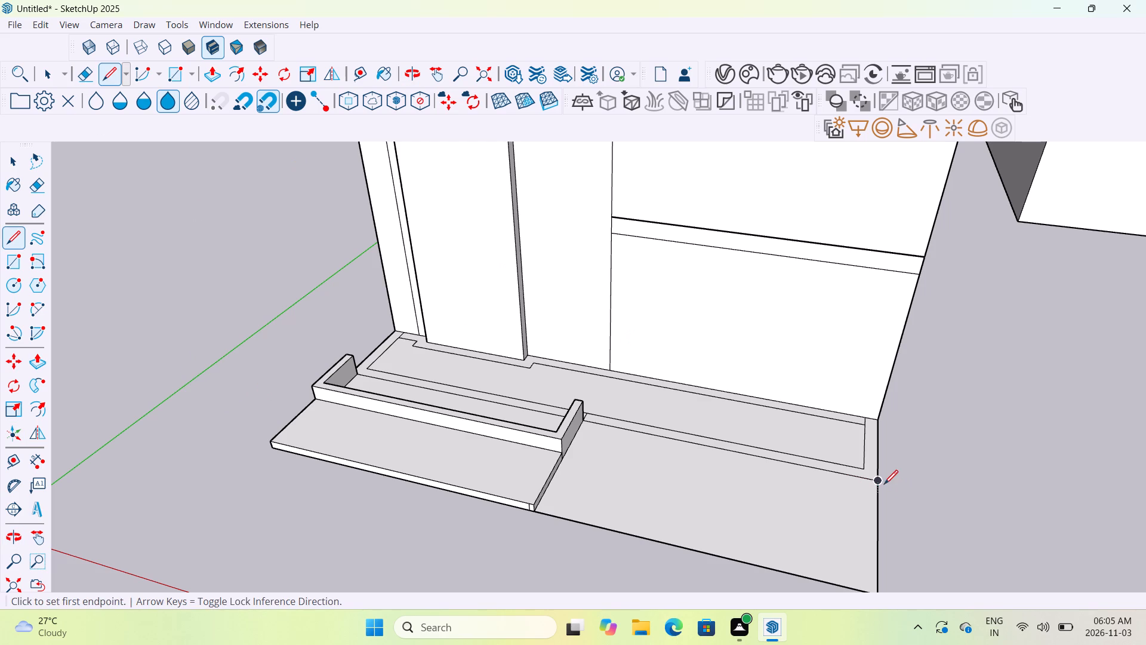
left_click(883, 483)
scroll(949, 494, "down", 6)
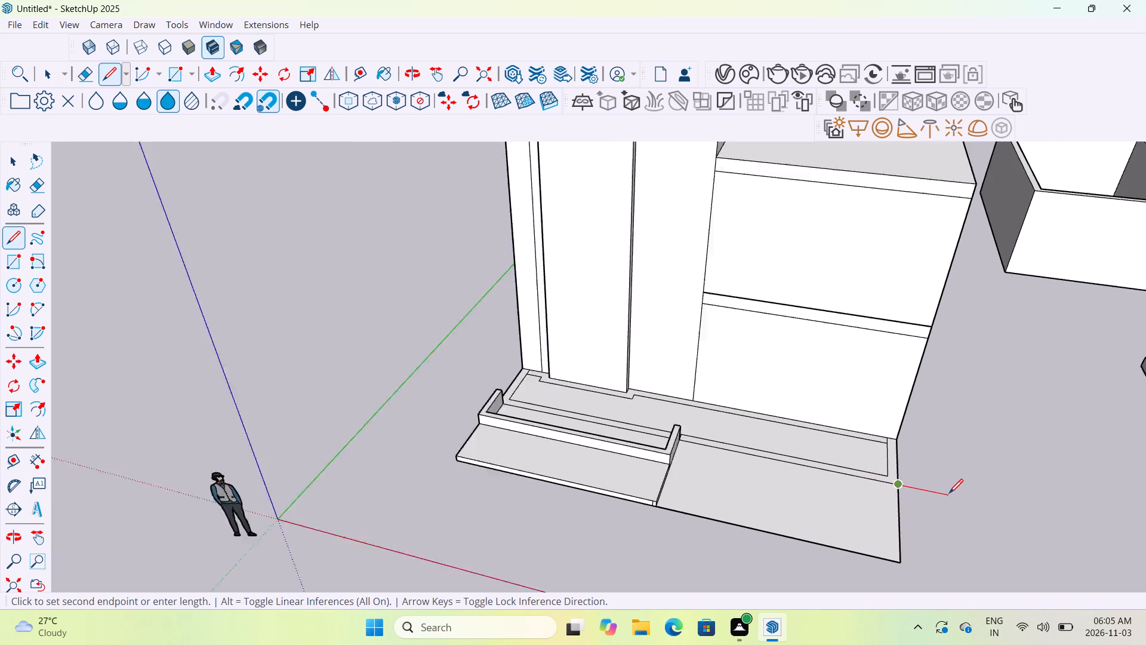
scroll(966, 496, "up", 6)
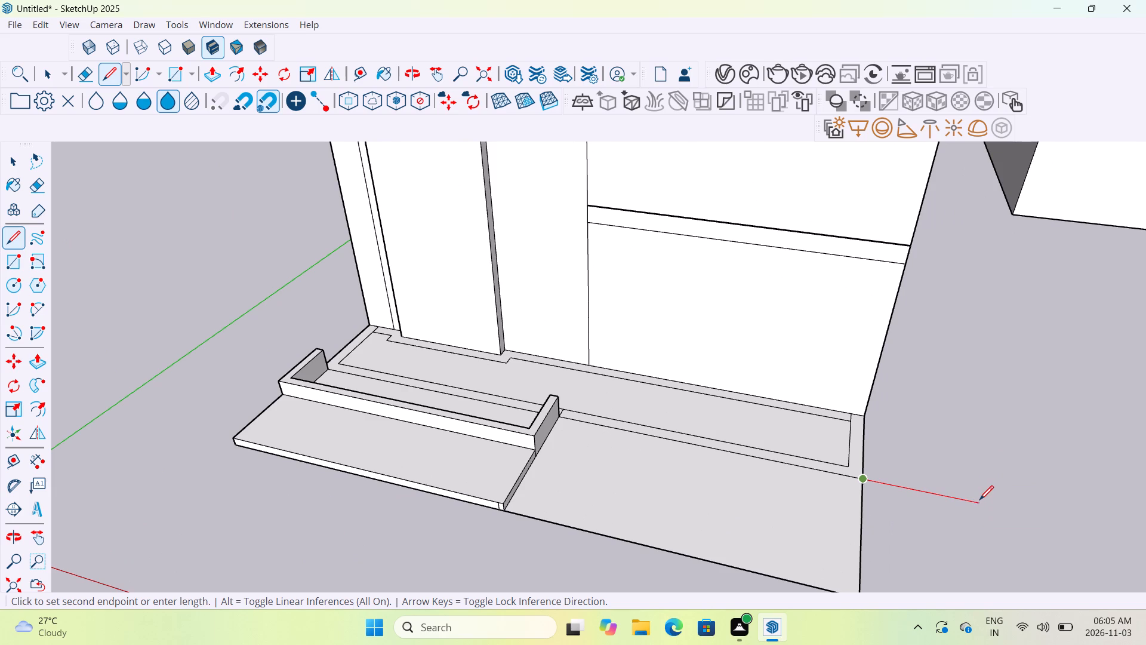
left_click(997, 503)
scroll(997, 503, "down", 6)
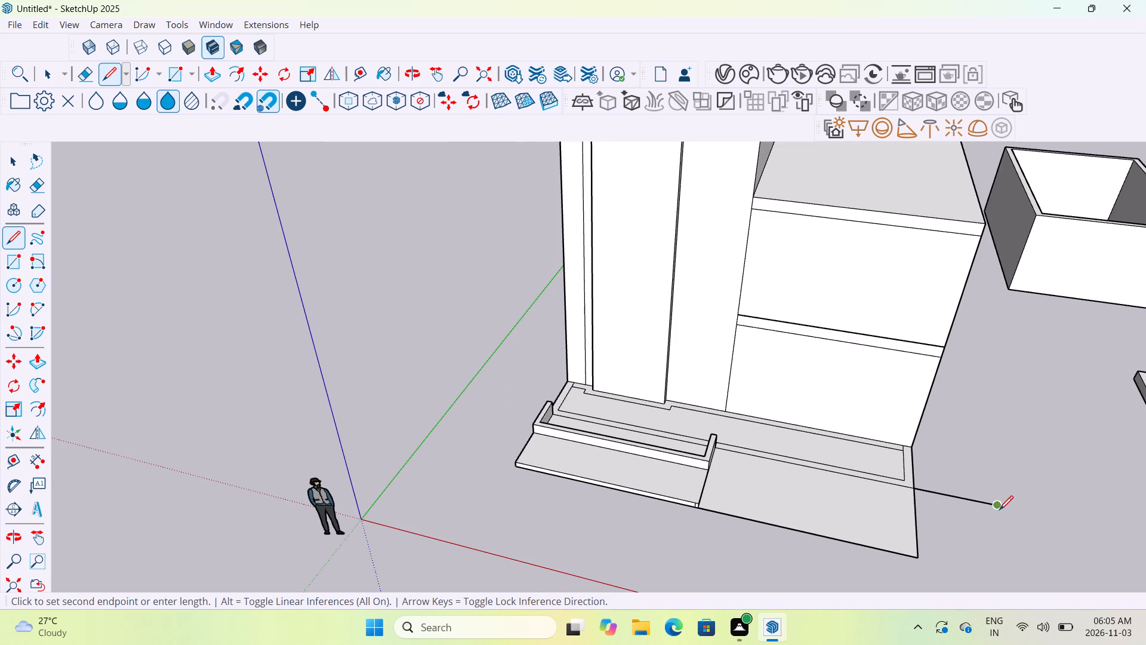
left_click(1011, 580)
left_click(920, 560)
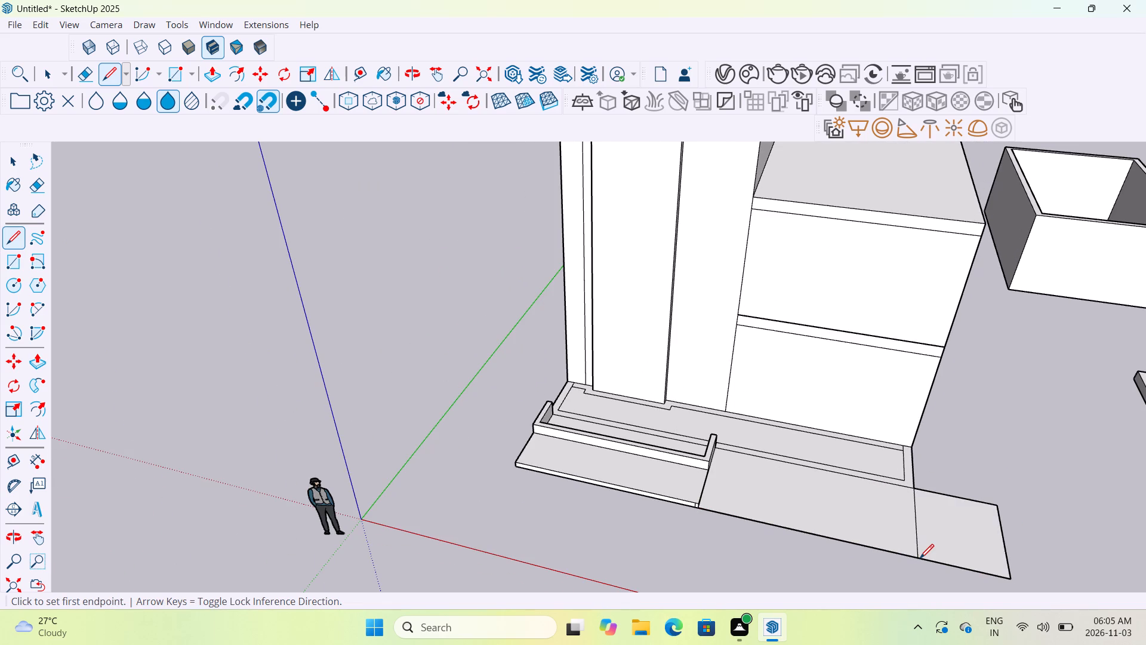
Draw a small four-sided outline on the ground against its back edge, straddling the dividing line at the base strip's far front corner.
scroll(920, 559, "up", 4)
middle_click_drag(919, 560, 918, 437)
scroll(918, 437, "down", 6)
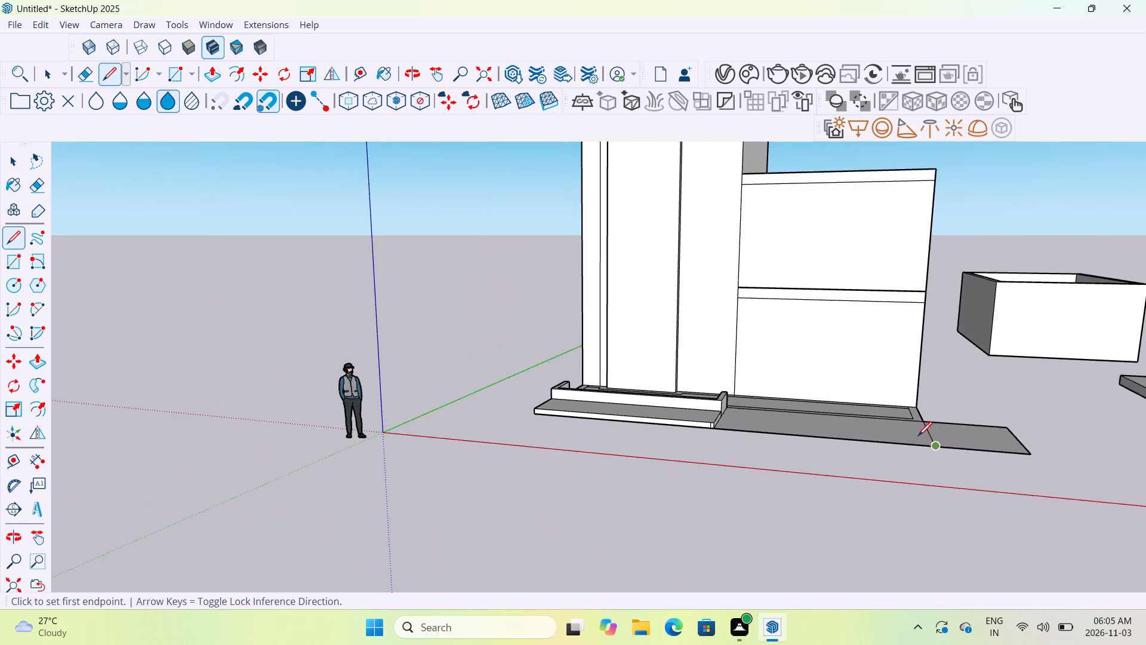
scroll(918, 437, "down", 6)
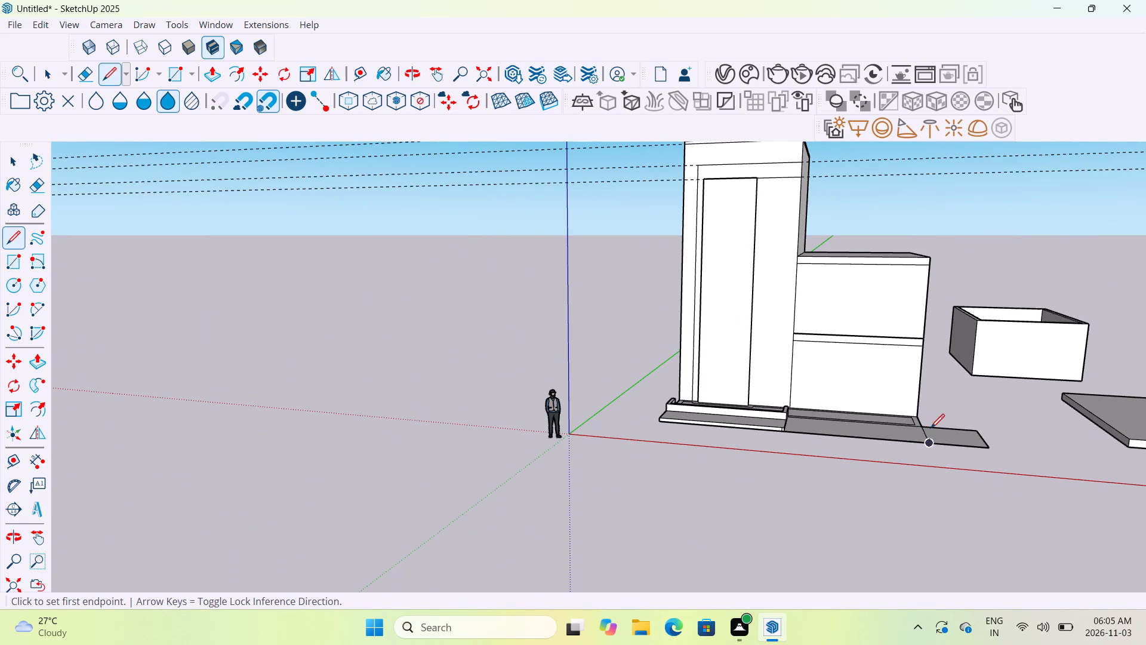
scroll(931, 429, "up", 7)
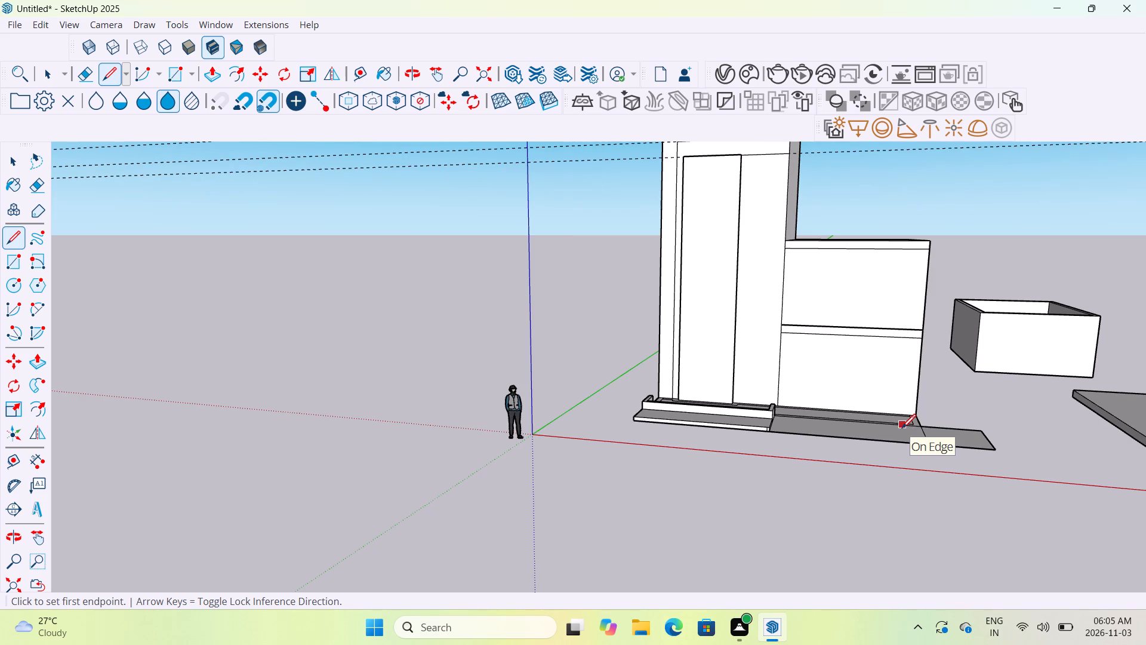
scroll(902, 429, "up", 8)
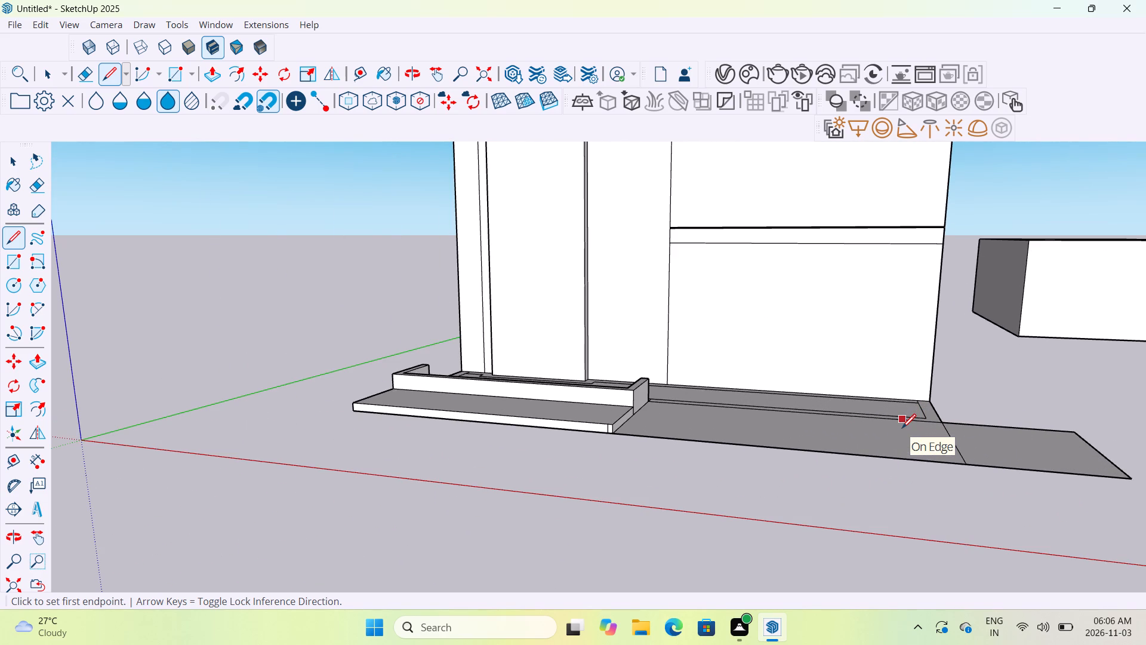
middle_click_drag(957, 413, 958, 505)
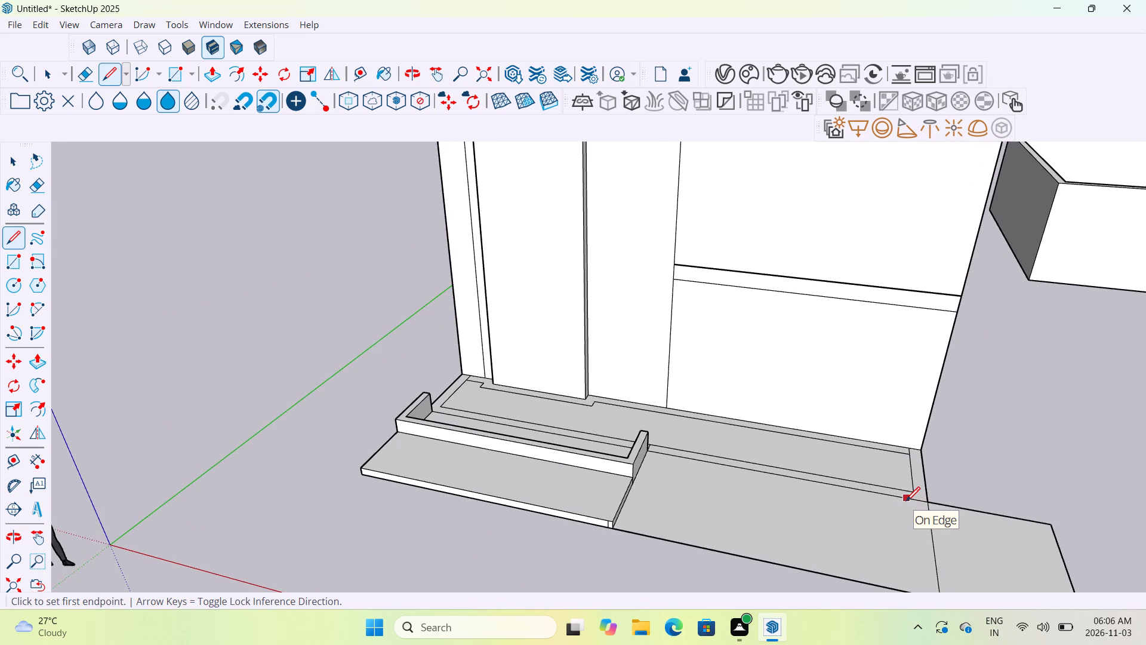
left_click(906, 502)
scroll(907, 525, "up", 6)
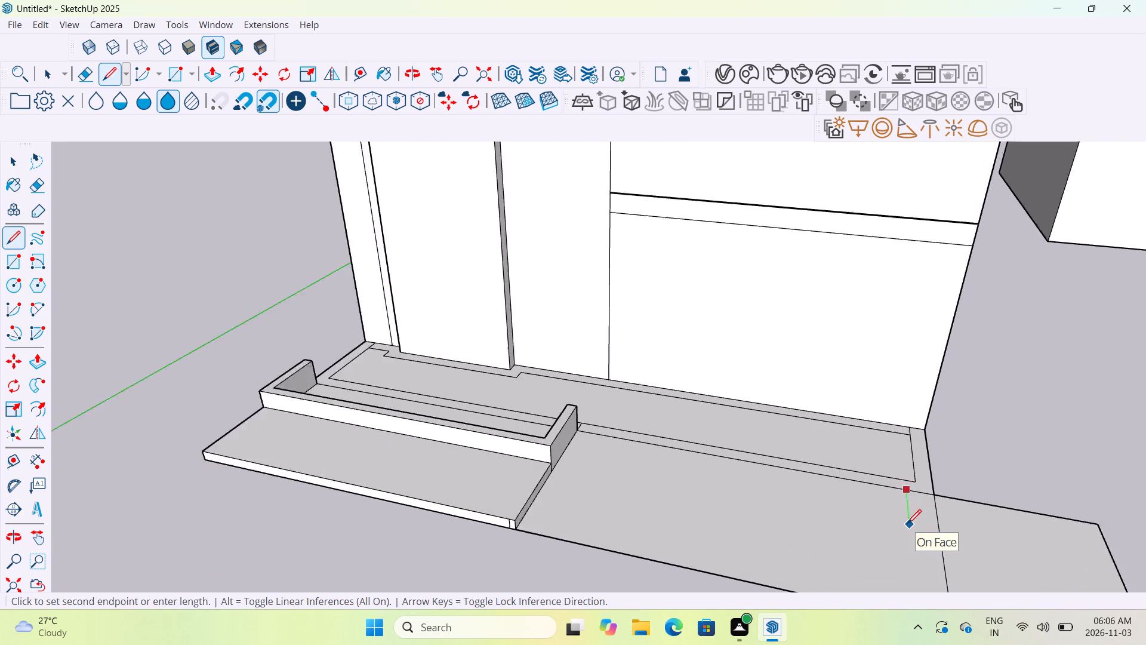
scroll(907, 525, "up", 1)
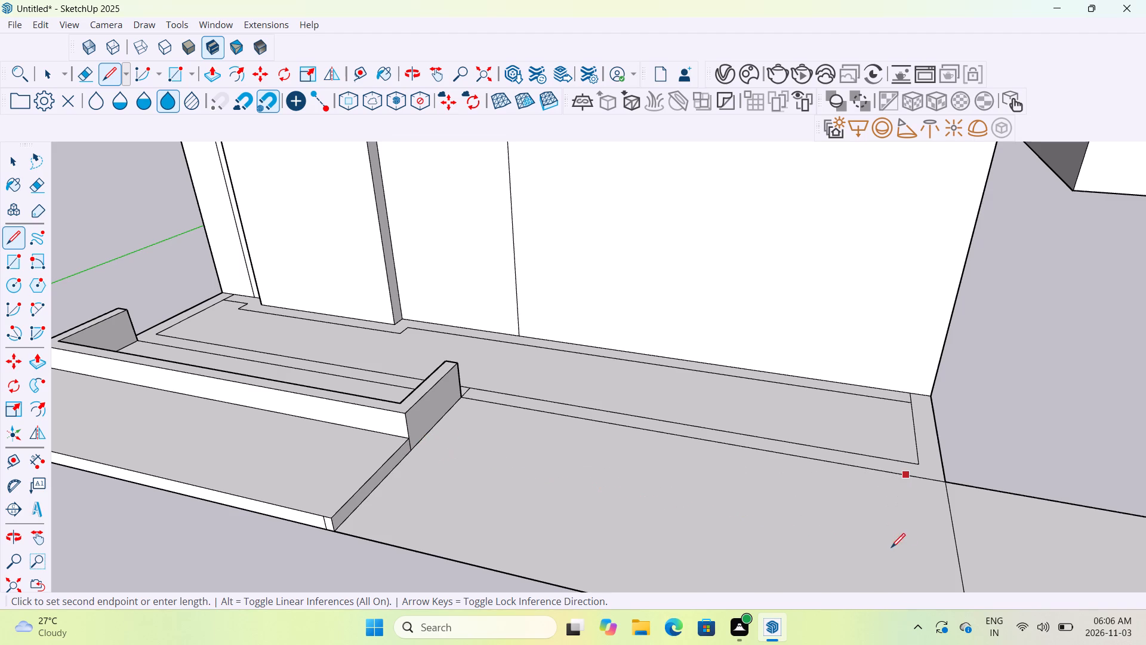
left_click(914, 557)
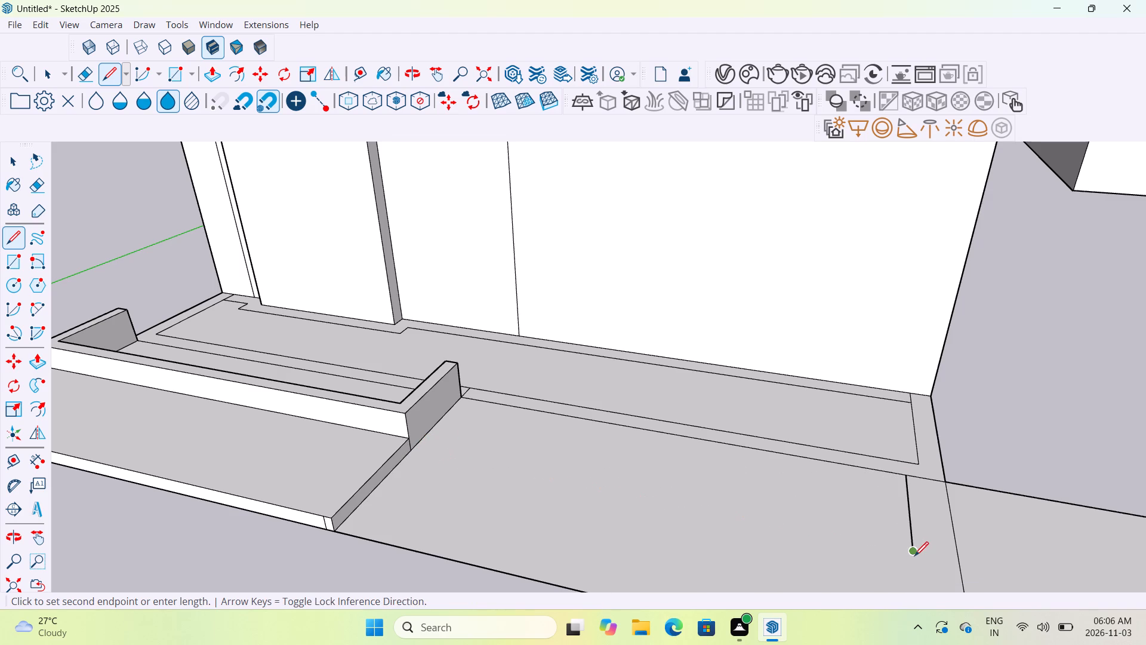
scroll(1013, 562, "down", 6)
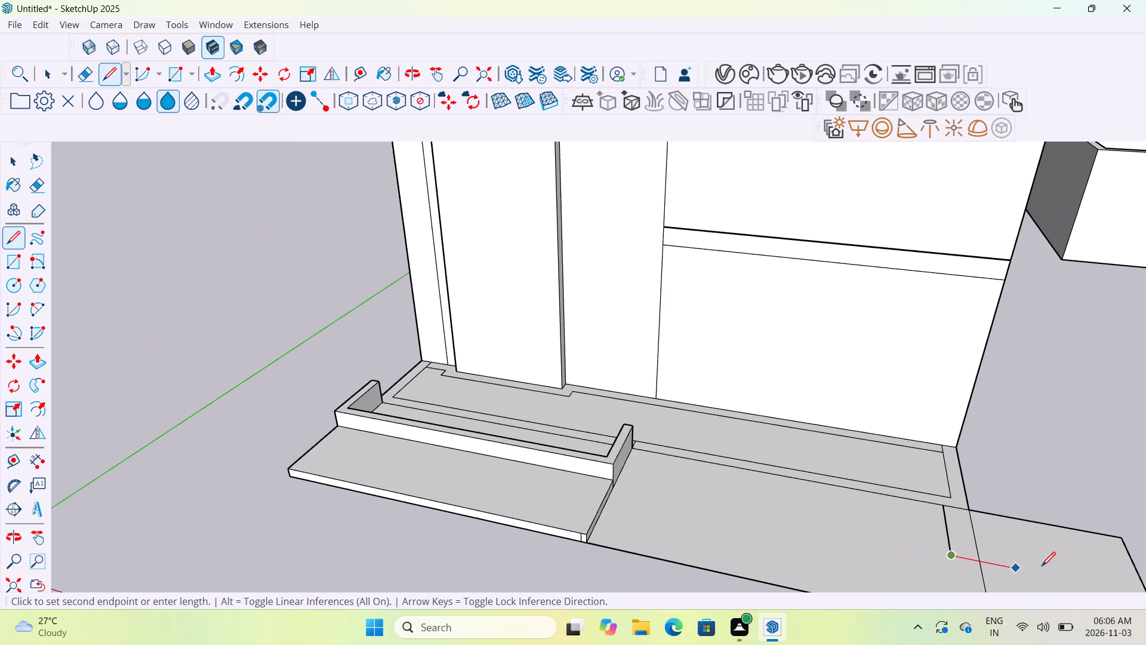
scroll(1033, 572, "up", 1)
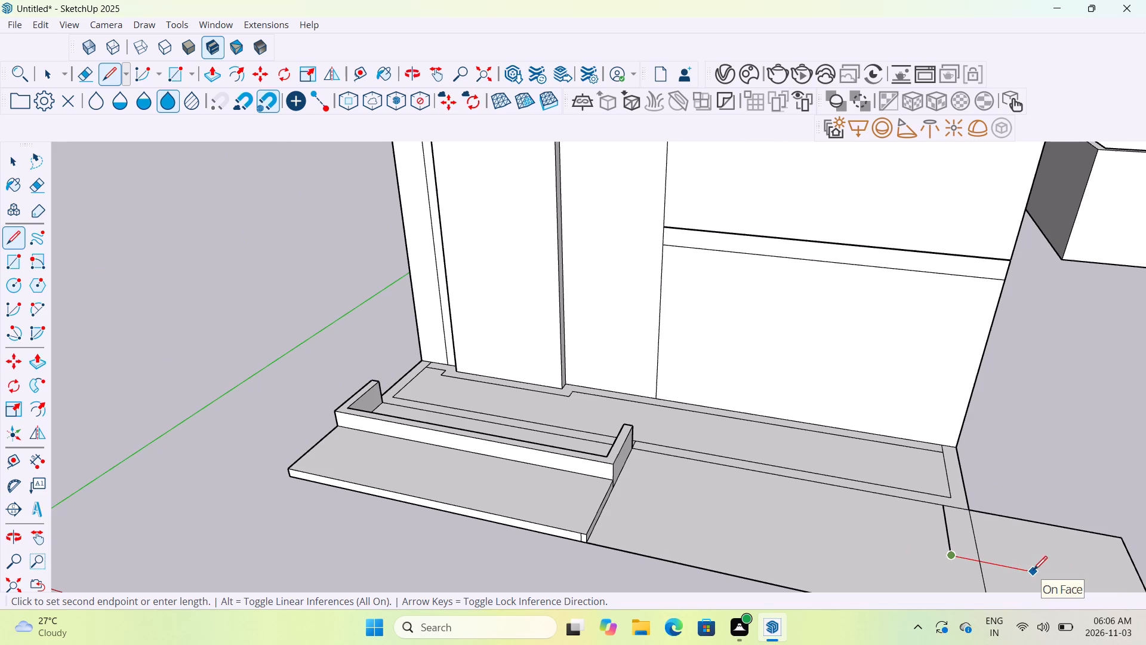
scroll(1033, 572, "up", 5)
middle_click_drag(1033, 572, 999, 571)
scroll(996, 573, "down", 6)
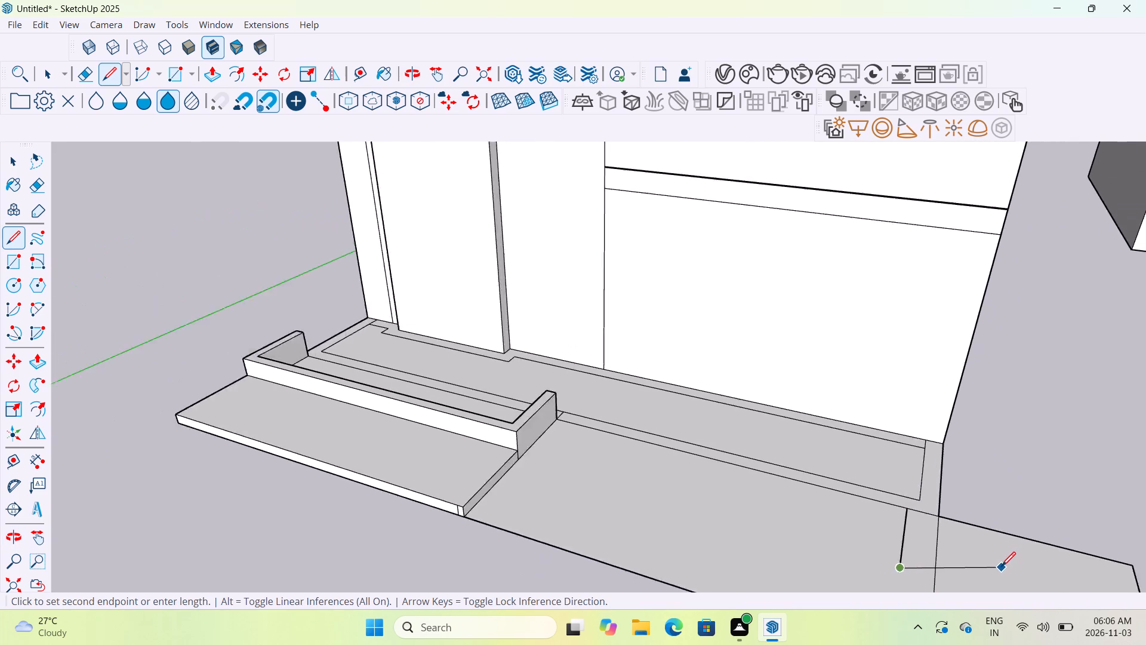
left_click(997, 585)
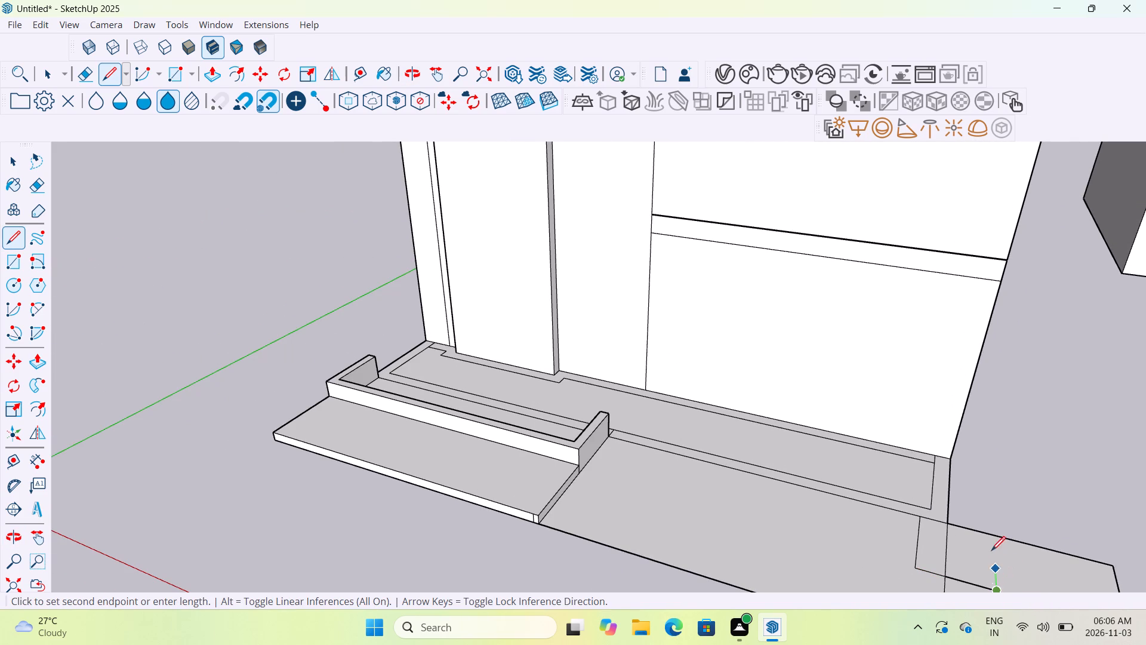
left_click(991, 539)
scroll(991, 539, "down", 12)
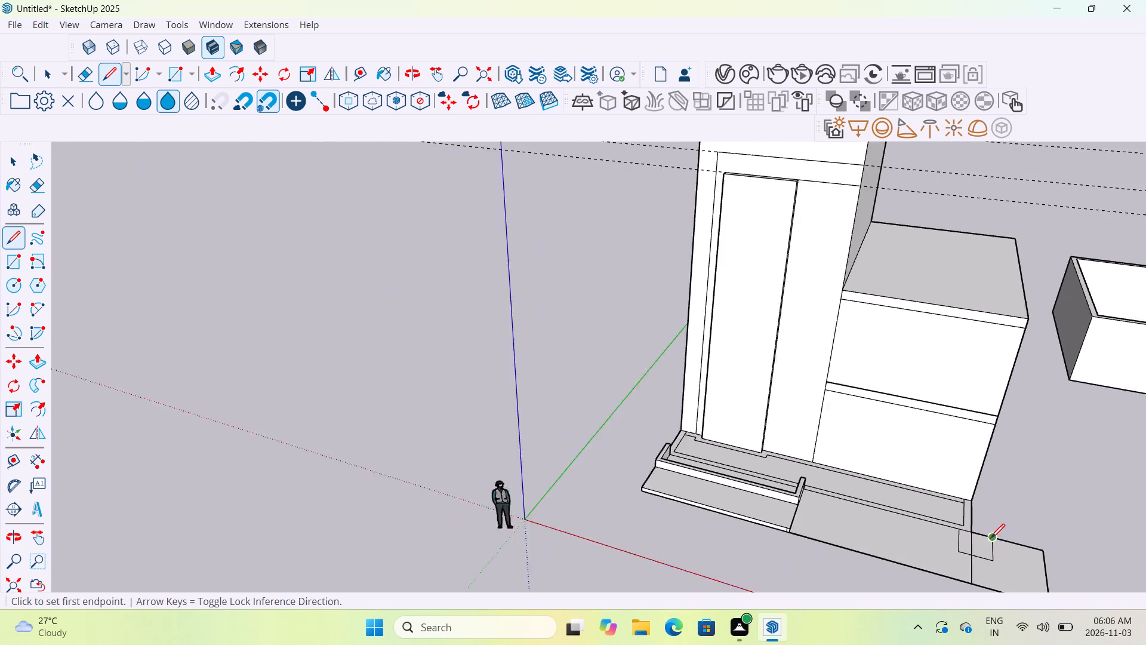
Erase the line dividing the ground rectangle from its extension, both inside the small outline and from there to the front edge.
left_click(82, 78)
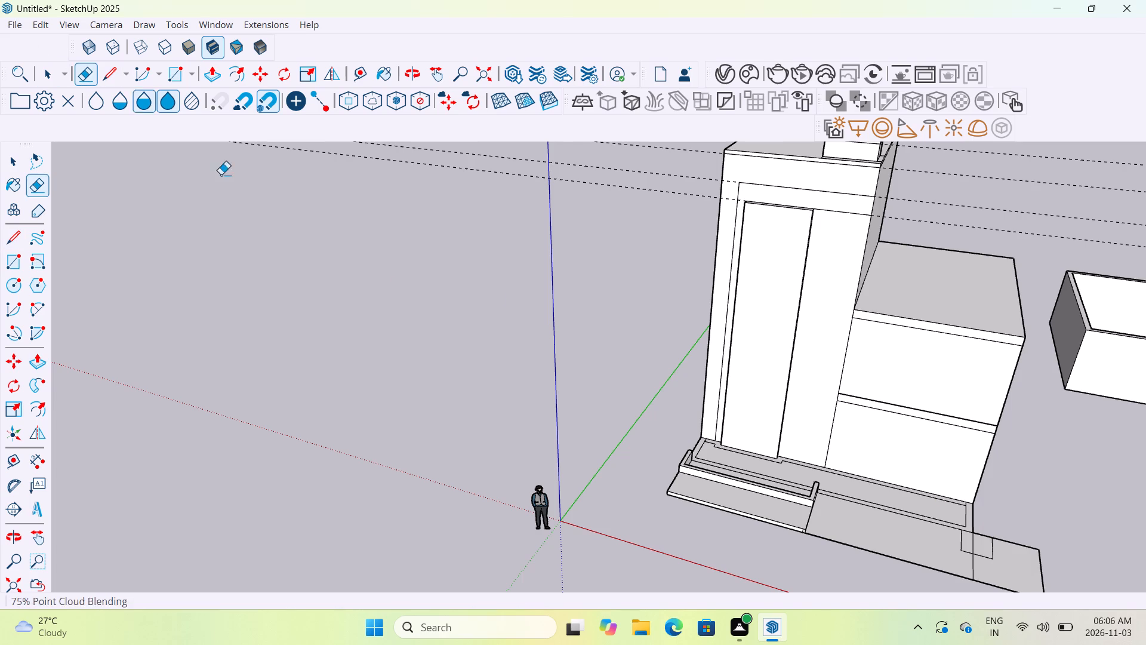
scroll(1003, 558, "up", 6)
scroll(1003, 558, "down", 6)
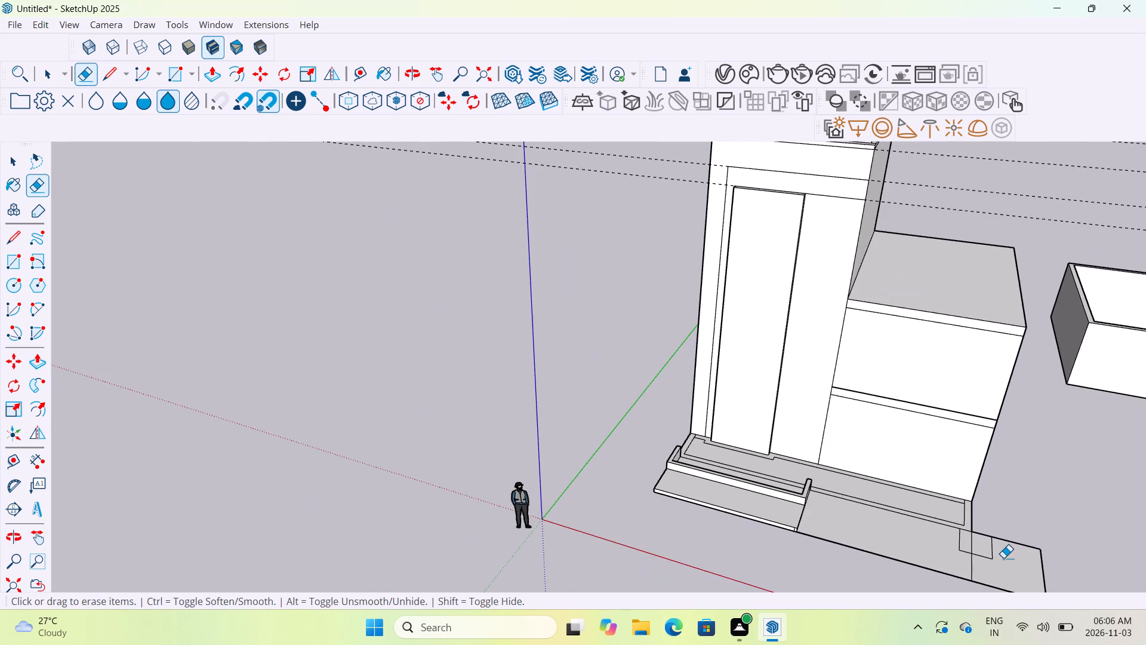
scroll(979, 548, "up", 8)
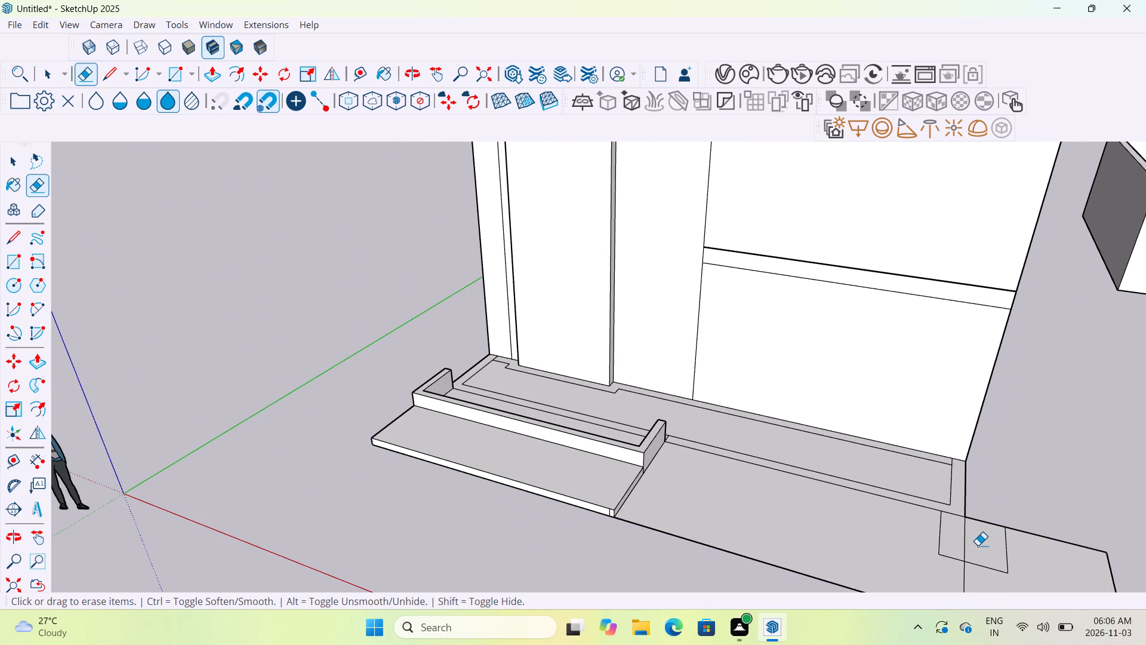
scroll(980, 532, "up", 5)
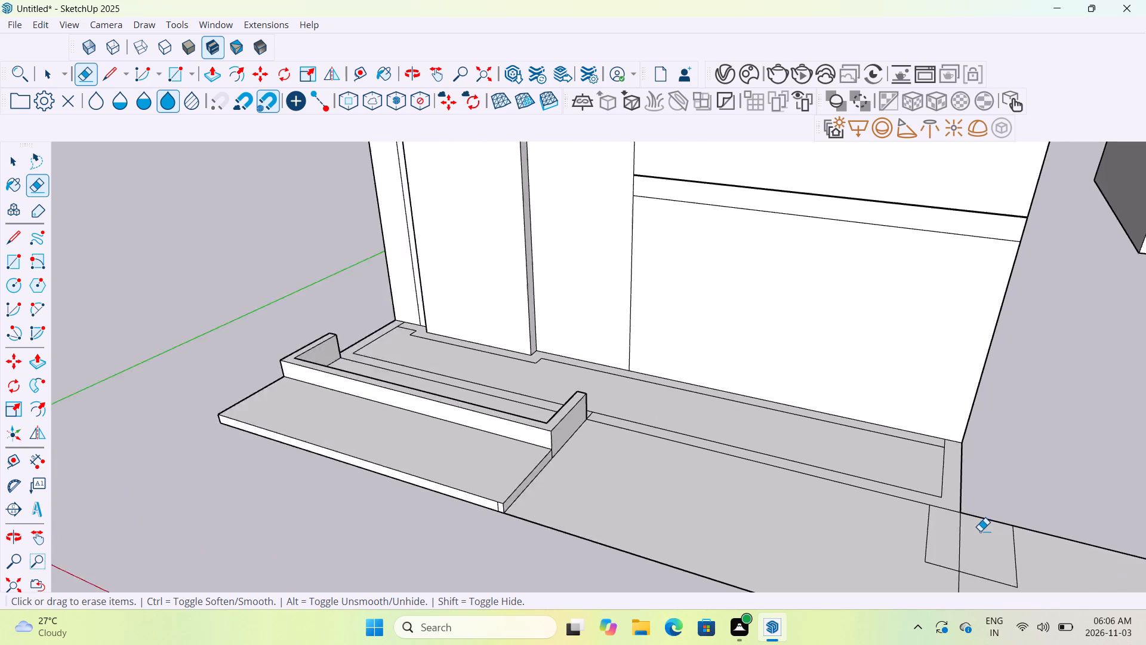
scroll(980, 531, "up", 6)
left_click_drag(920, 545, 970, 523)
scroll(970, 524, "down", 13)
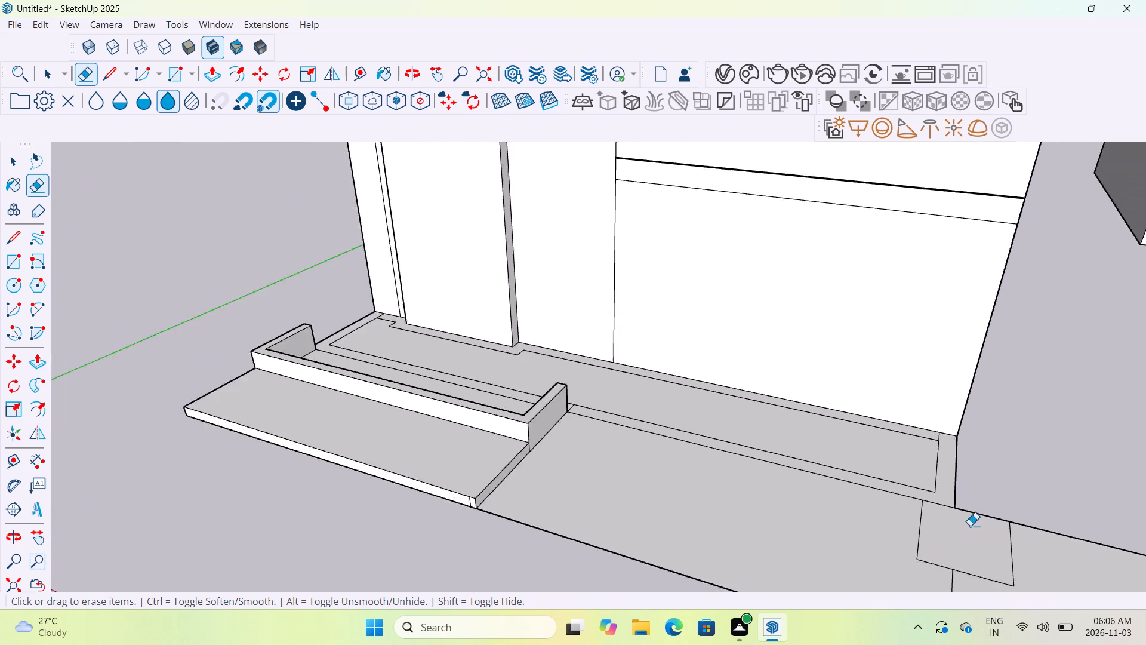
scroll(970, 526, "down", 10)
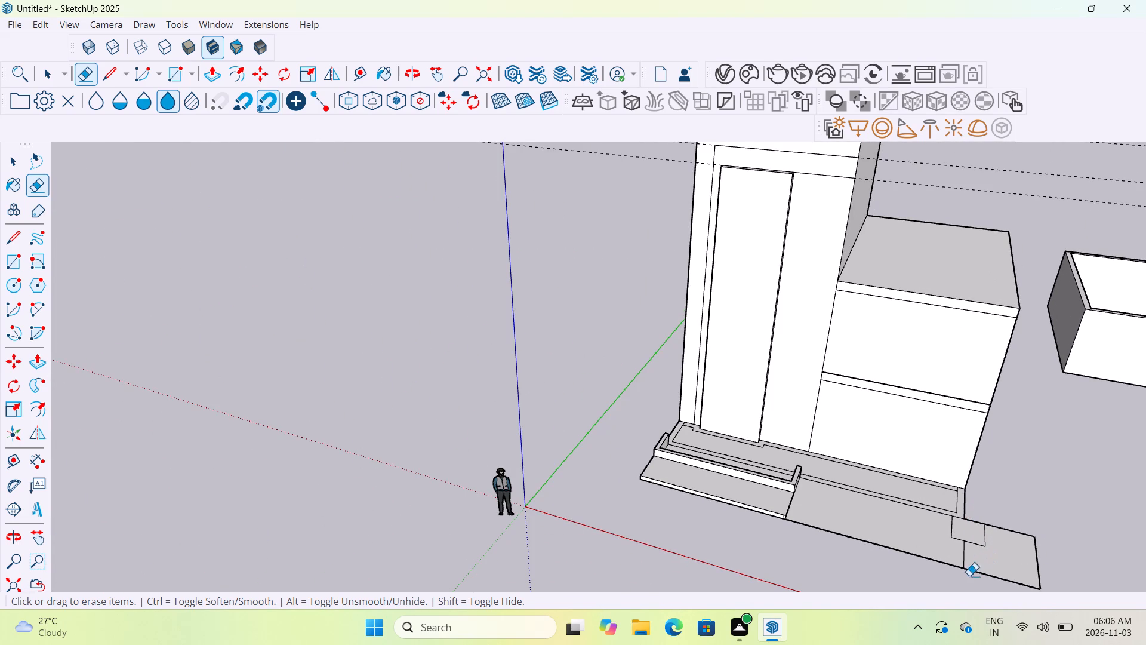
scroll(980, 560, "up", 14)
left_click_drag(915, 557, 933, 549)
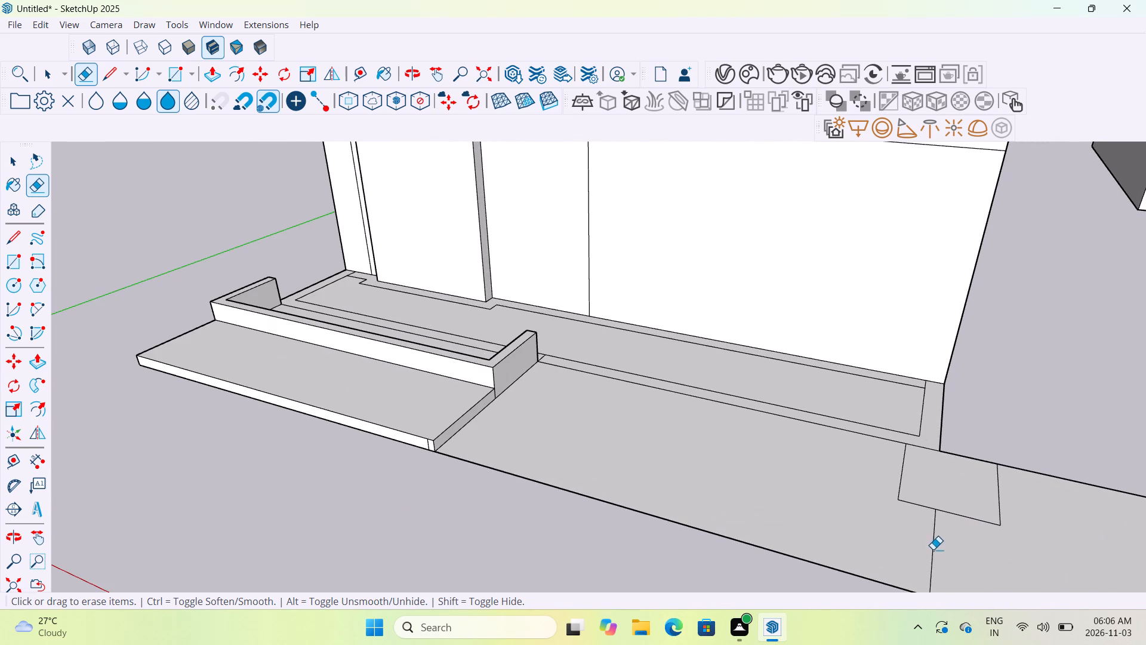
left_click_drag(933, 549, 945, 543)
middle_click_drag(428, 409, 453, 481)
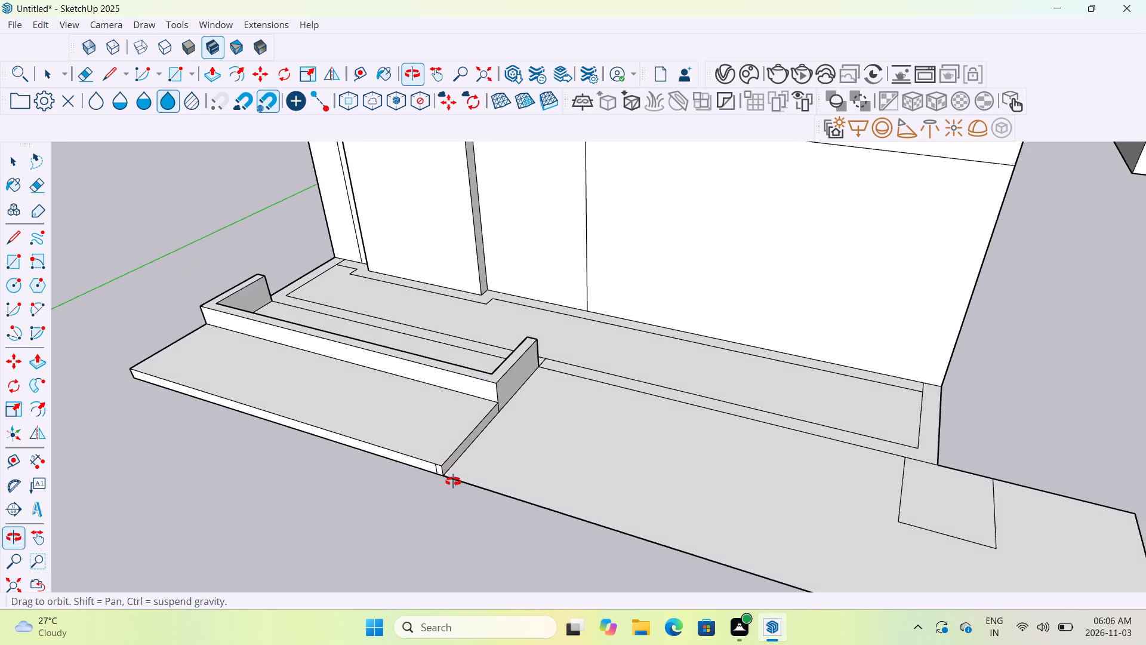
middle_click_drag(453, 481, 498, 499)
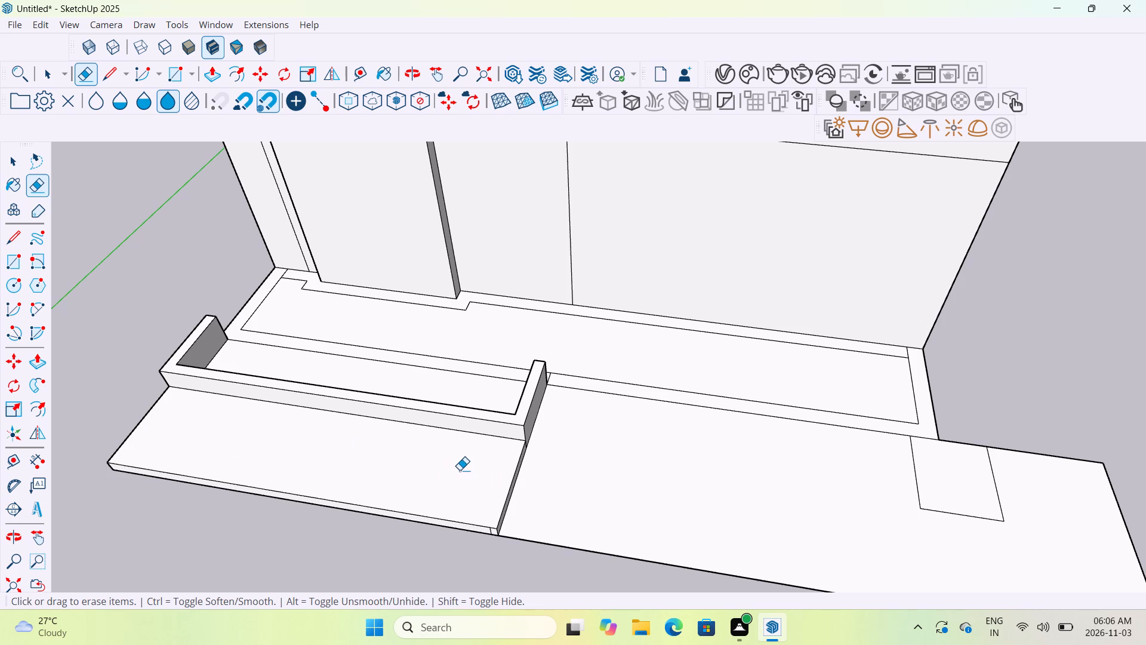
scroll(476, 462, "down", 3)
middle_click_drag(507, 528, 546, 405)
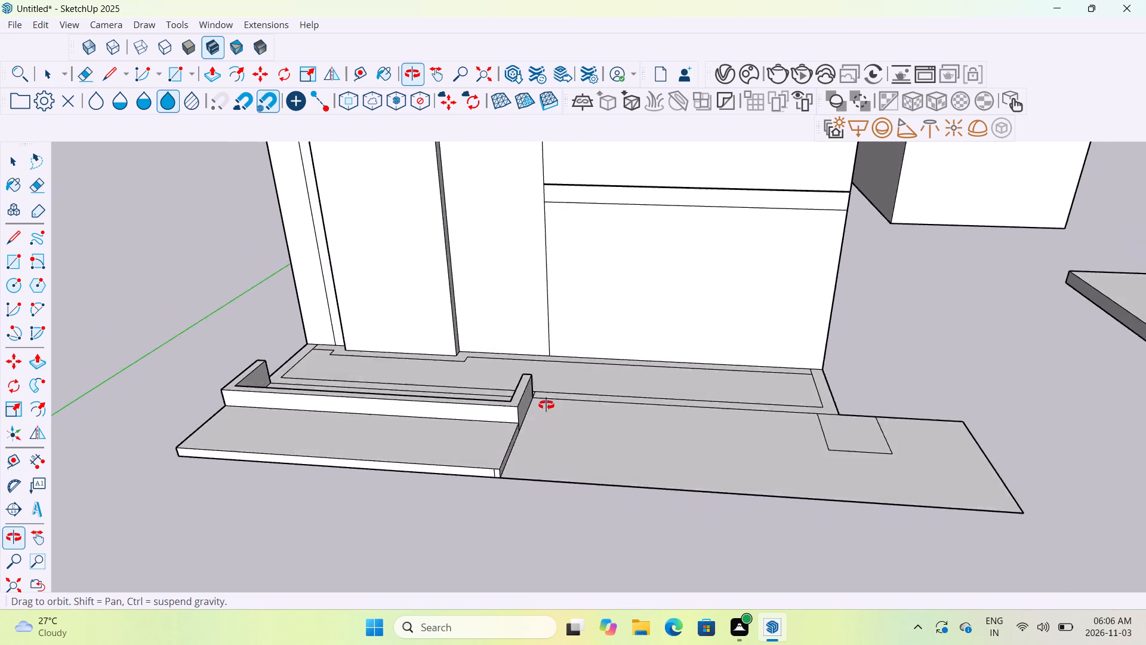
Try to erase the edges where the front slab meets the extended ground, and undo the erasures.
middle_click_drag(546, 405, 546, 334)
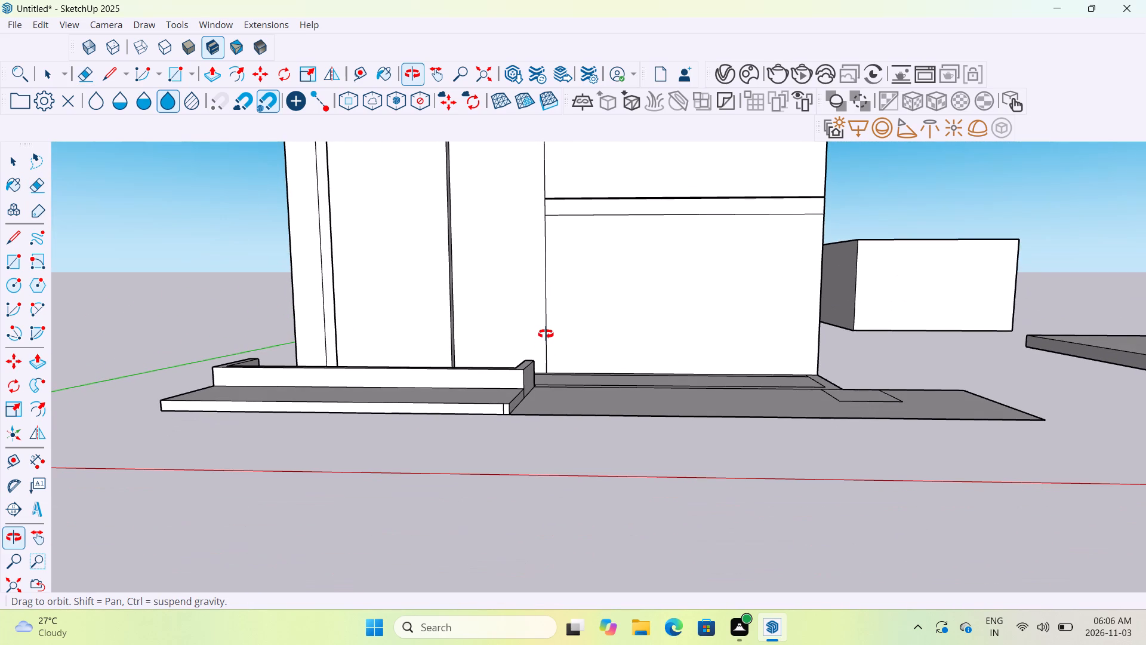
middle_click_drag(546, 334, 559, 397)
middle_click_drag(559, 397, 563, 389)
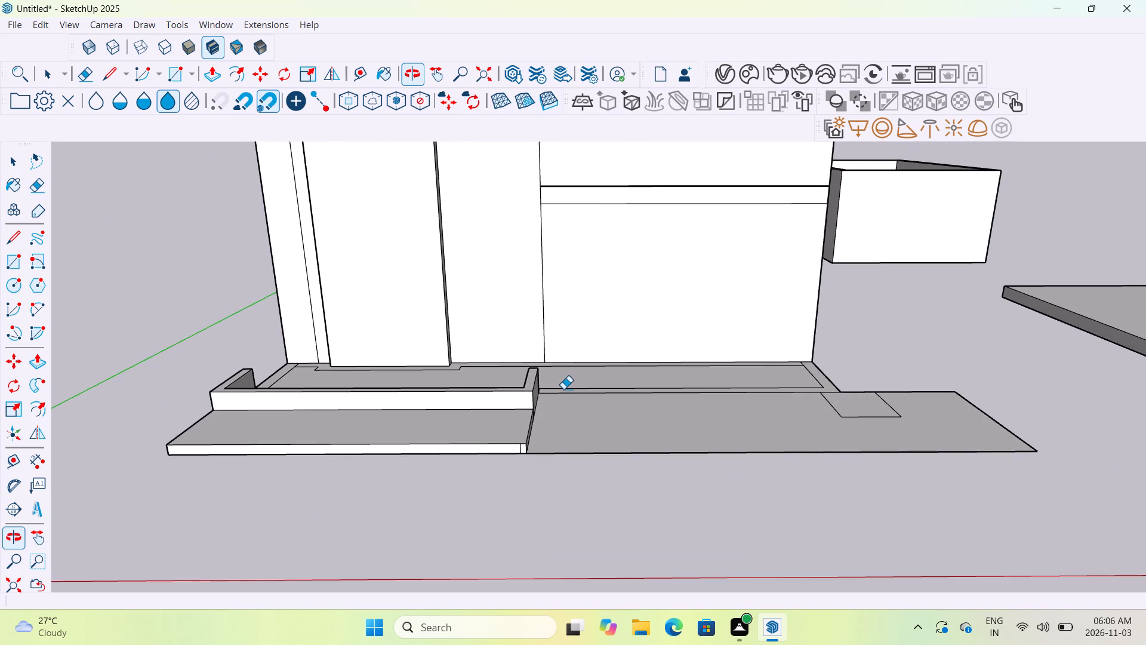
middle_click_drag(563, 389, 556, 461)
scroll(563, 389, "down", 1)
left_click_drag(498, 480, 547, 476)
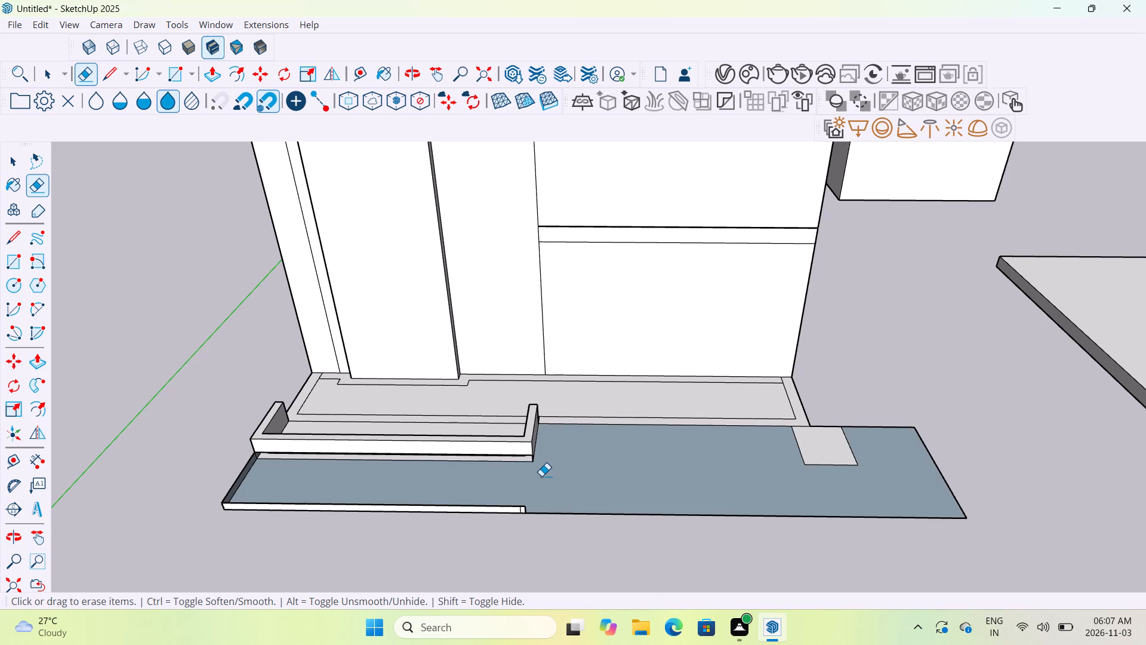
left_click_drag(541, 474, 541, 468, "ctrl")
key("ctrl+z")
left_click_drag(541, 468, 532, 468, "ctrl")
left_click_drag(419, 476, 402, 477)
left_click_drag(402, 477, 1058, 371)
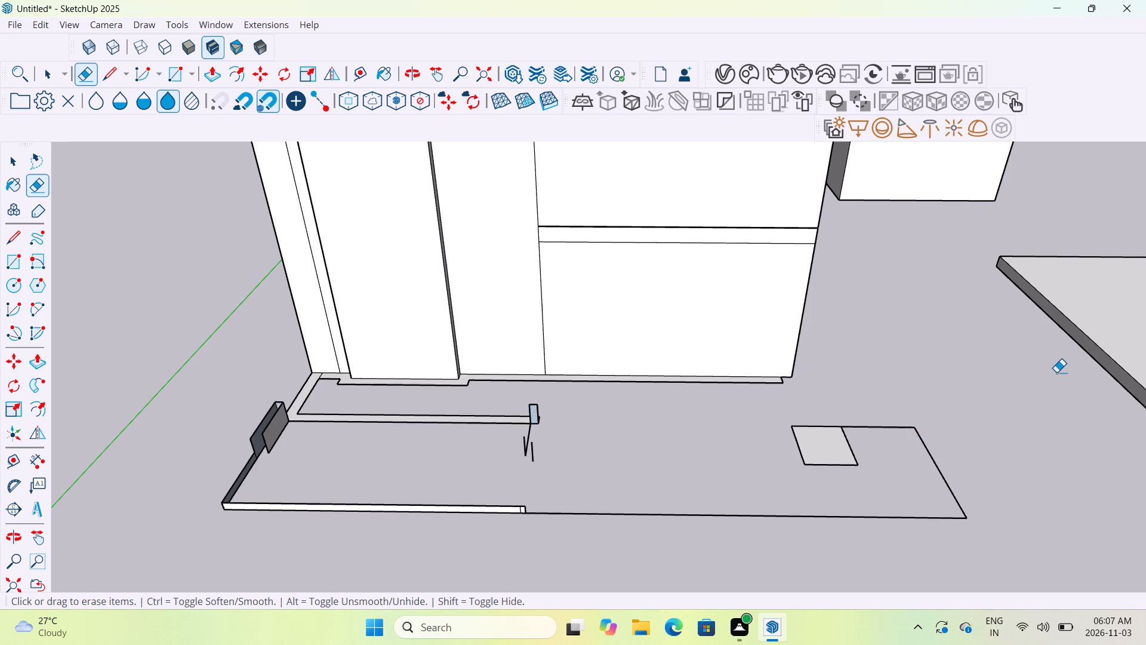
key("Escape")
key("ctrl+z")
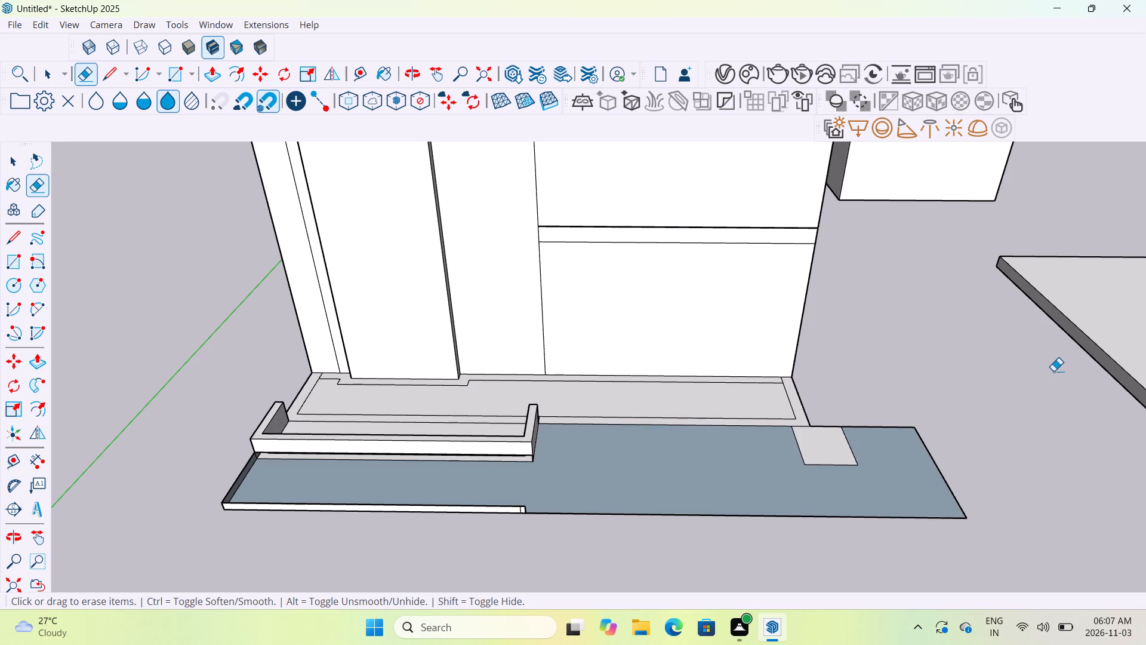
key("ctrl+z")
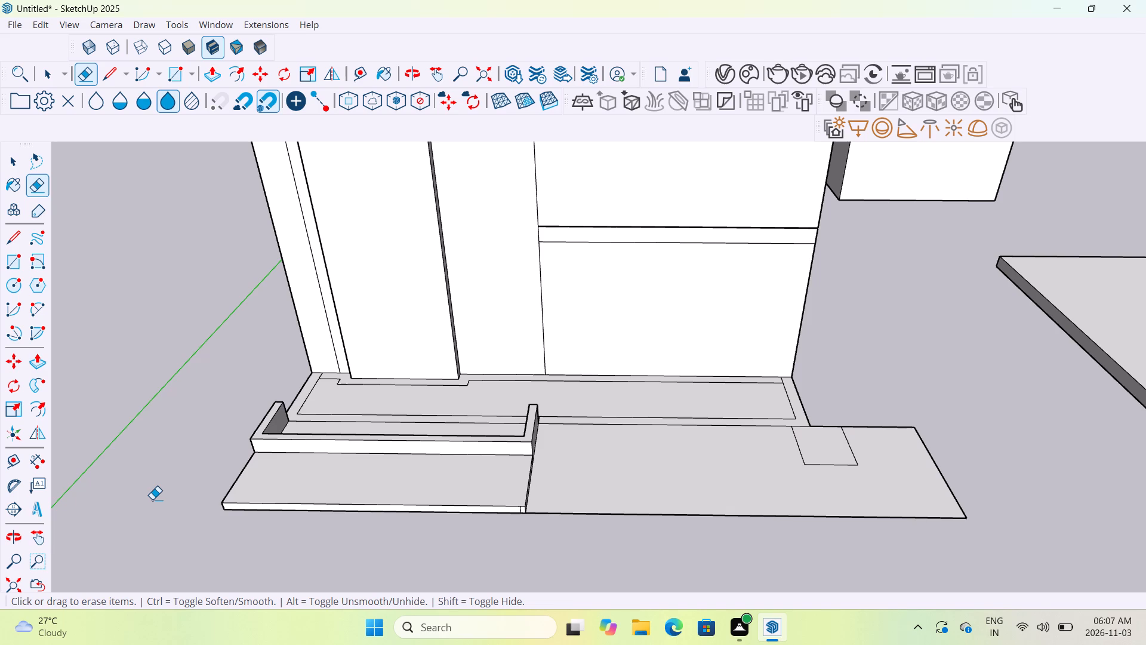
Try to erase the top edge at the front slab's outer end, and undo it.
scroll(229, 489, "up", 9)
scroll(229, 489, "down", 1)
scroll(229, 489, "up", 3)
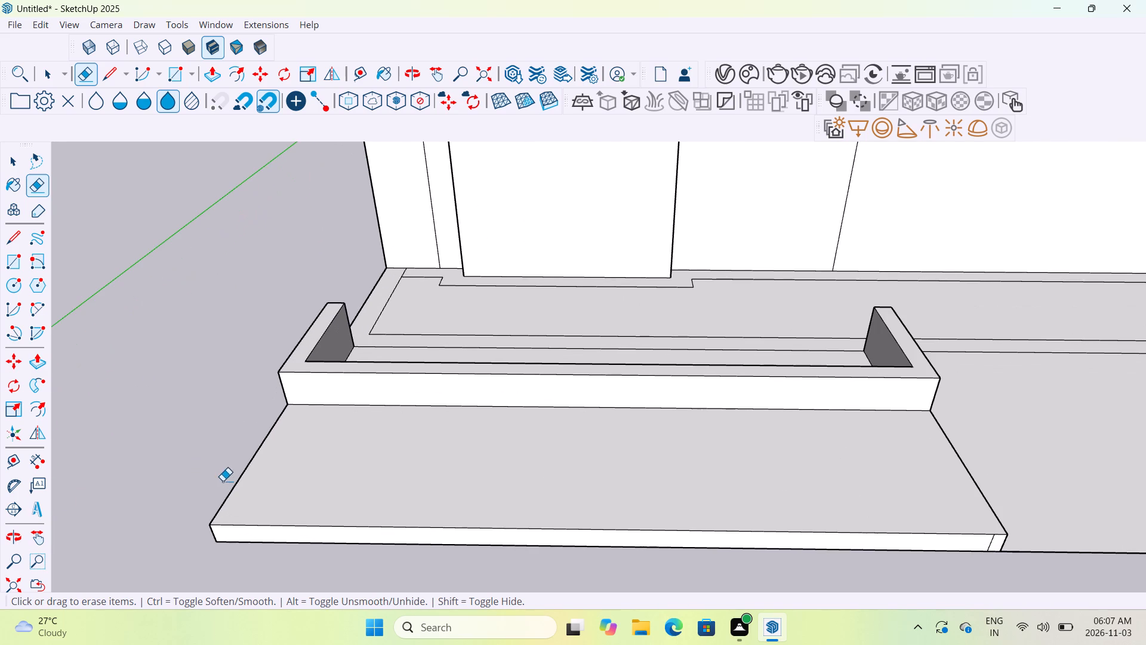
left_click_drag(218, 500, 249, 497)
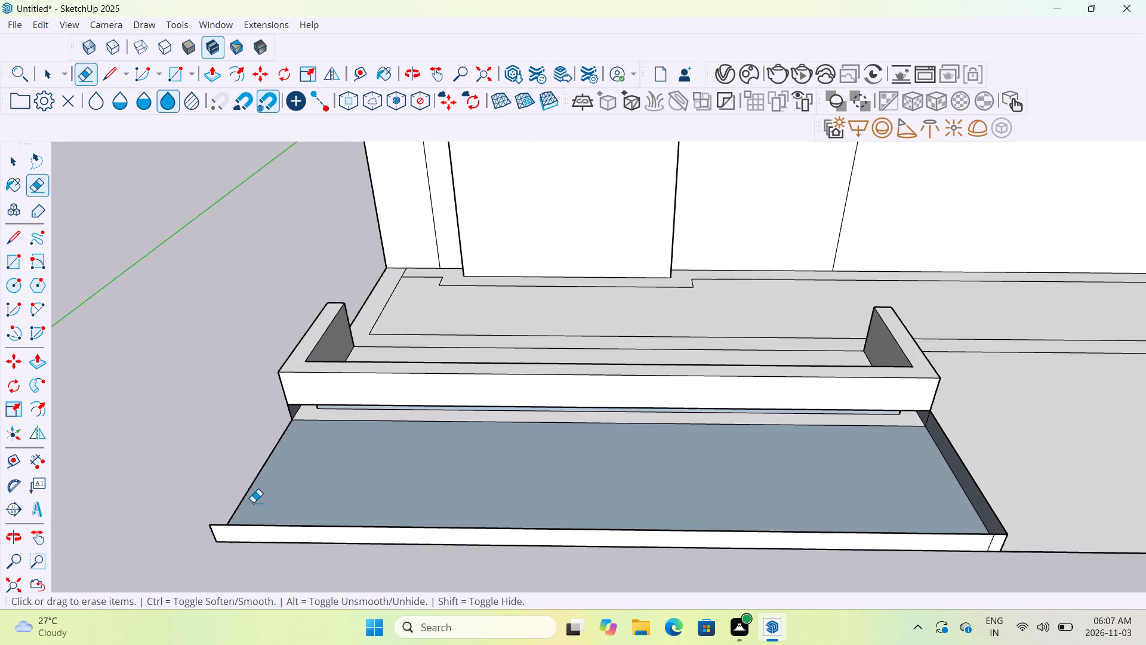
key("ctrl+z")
Draw a green-axis line from the small outline's front corner nearest the slab, finishing with a diagonal segment to the ground's front edge.
middle_click_drag(526, 450, 534, 466)
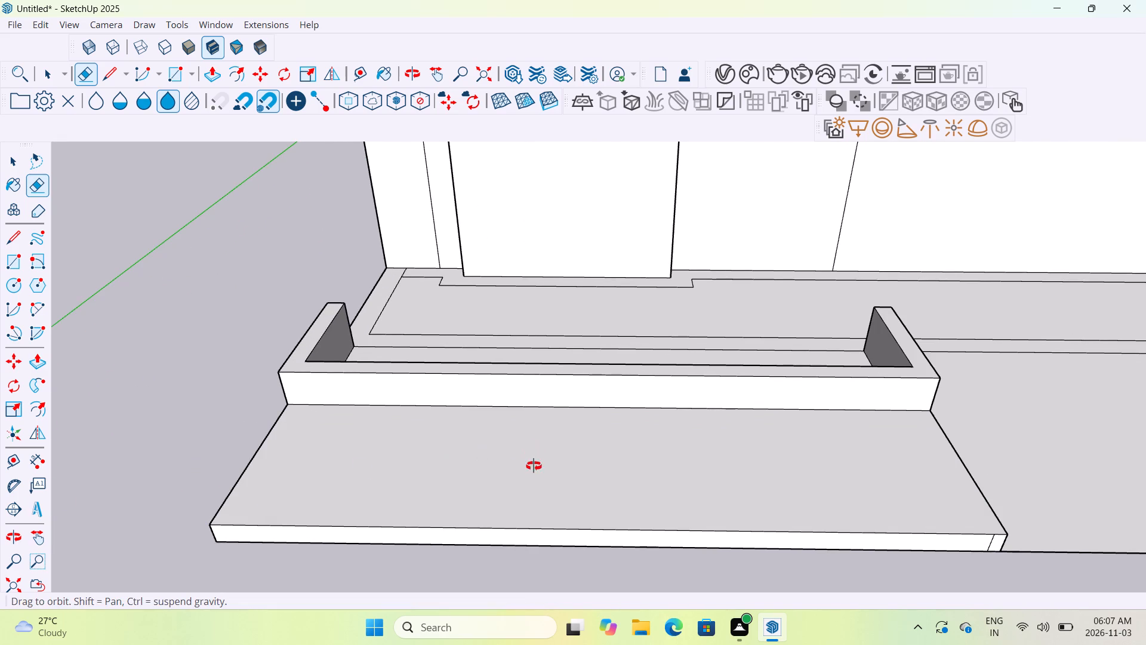
middle_click_drag(534, 466, 529, 514)
scroll(529, 514, "down", 6)
scroll(822, 558, "down", 8)
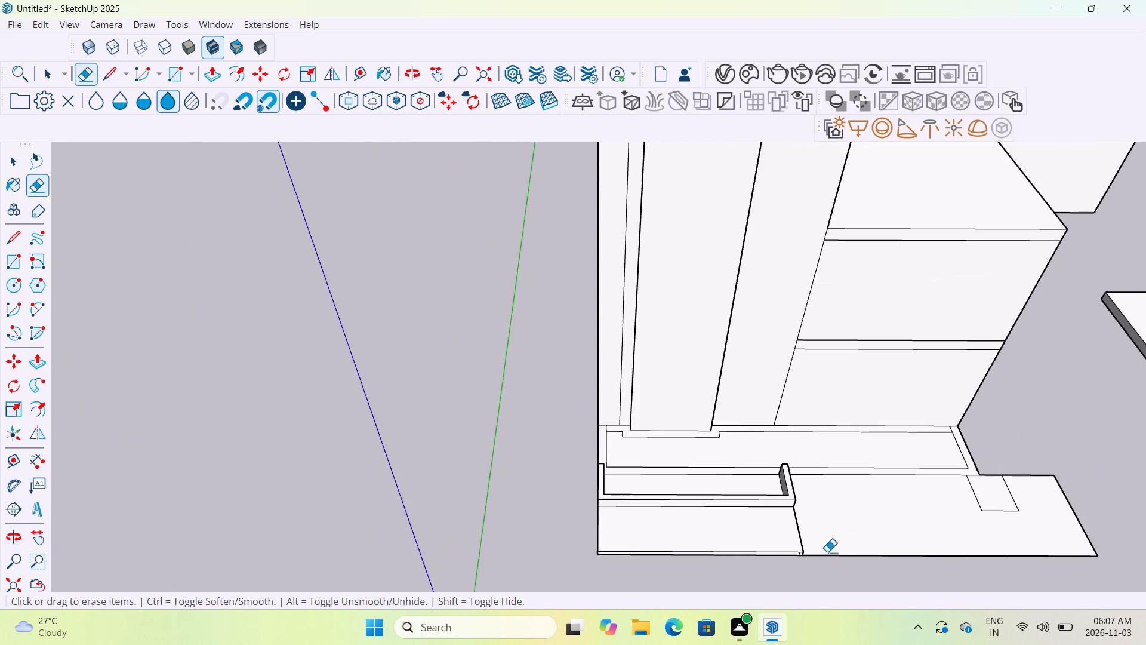
scroll(804, 572, "up", 6)
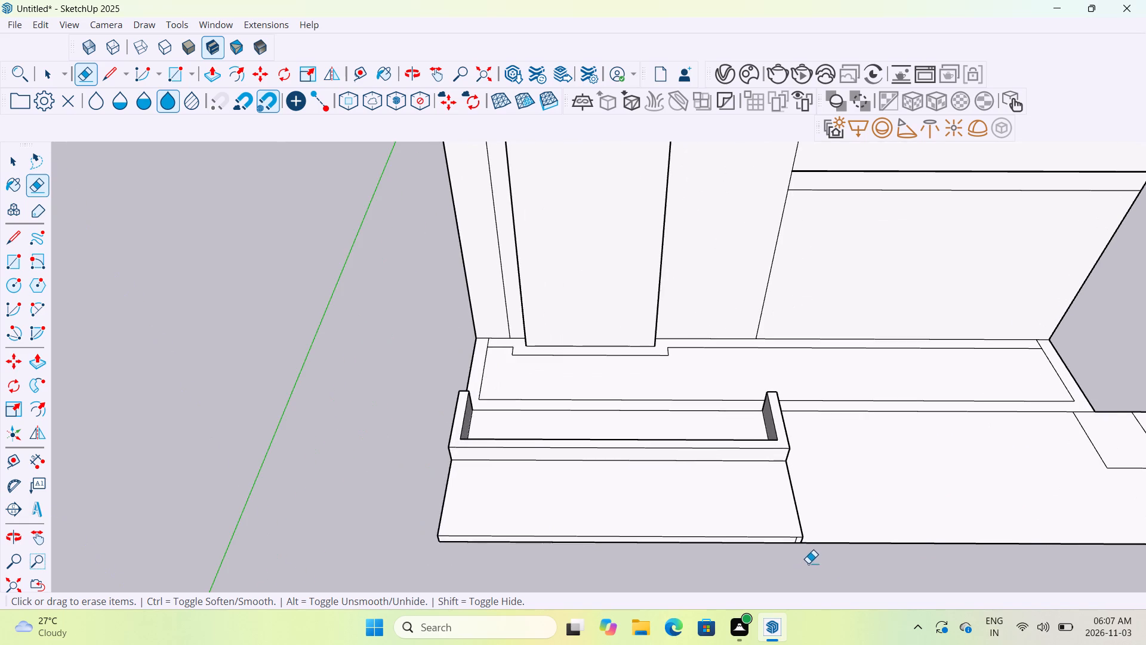
scroll(852, 537, "down", 14)
scroll(991, 516, "up", 9)
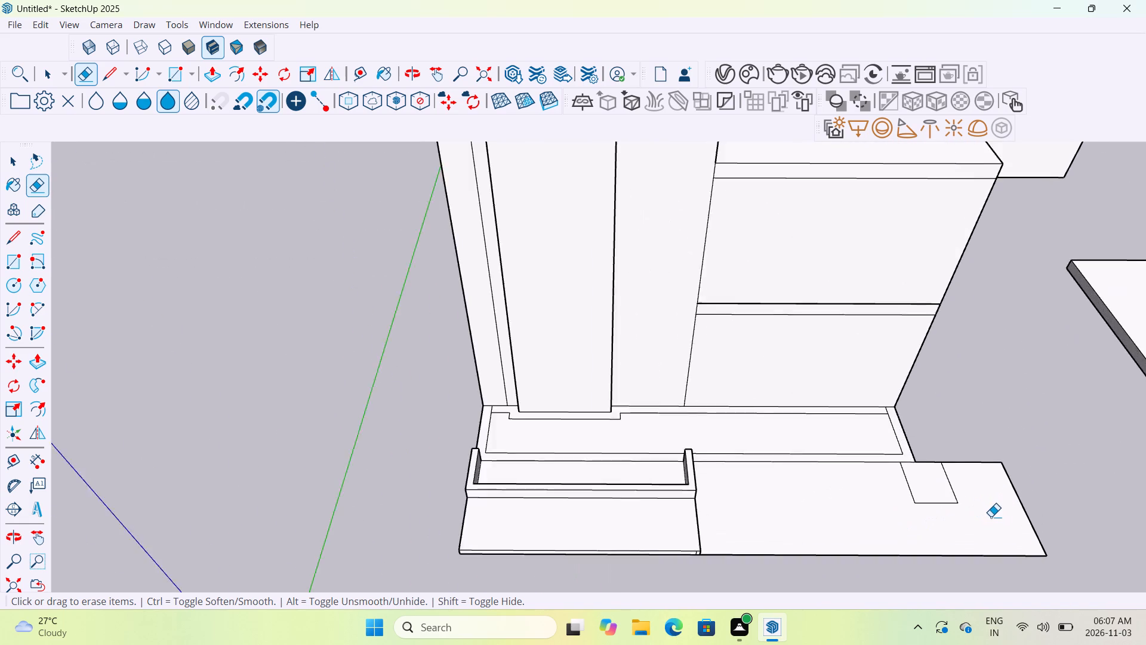
scroll(991, 517, "up", 12)
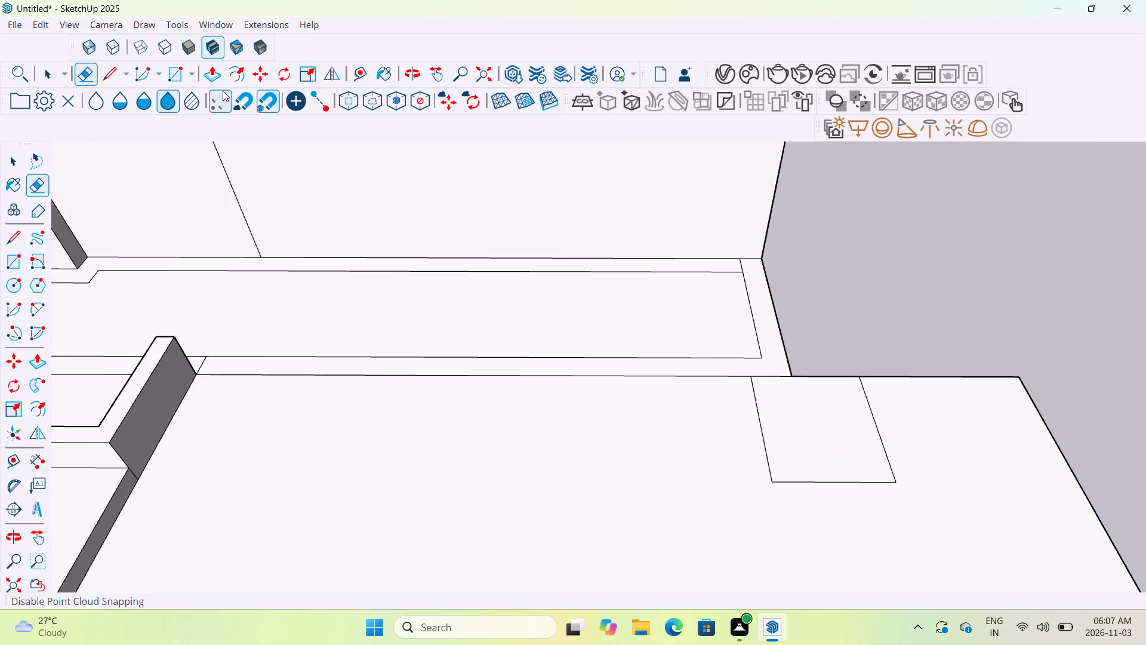
left_click(101, 72)
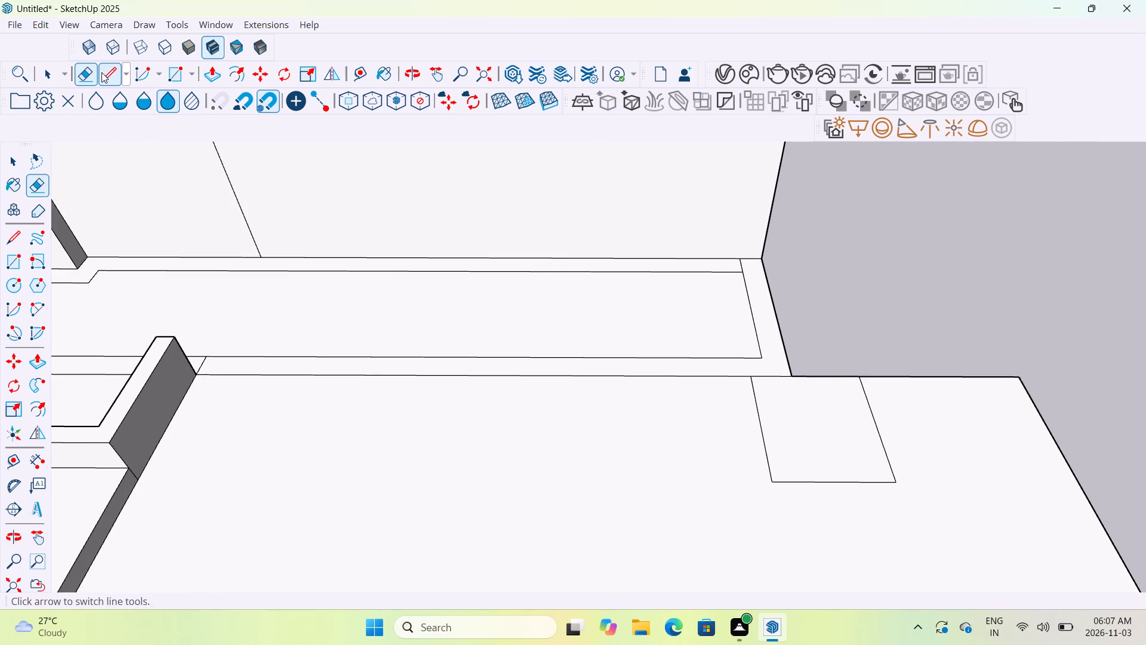
left_click(771, 482)
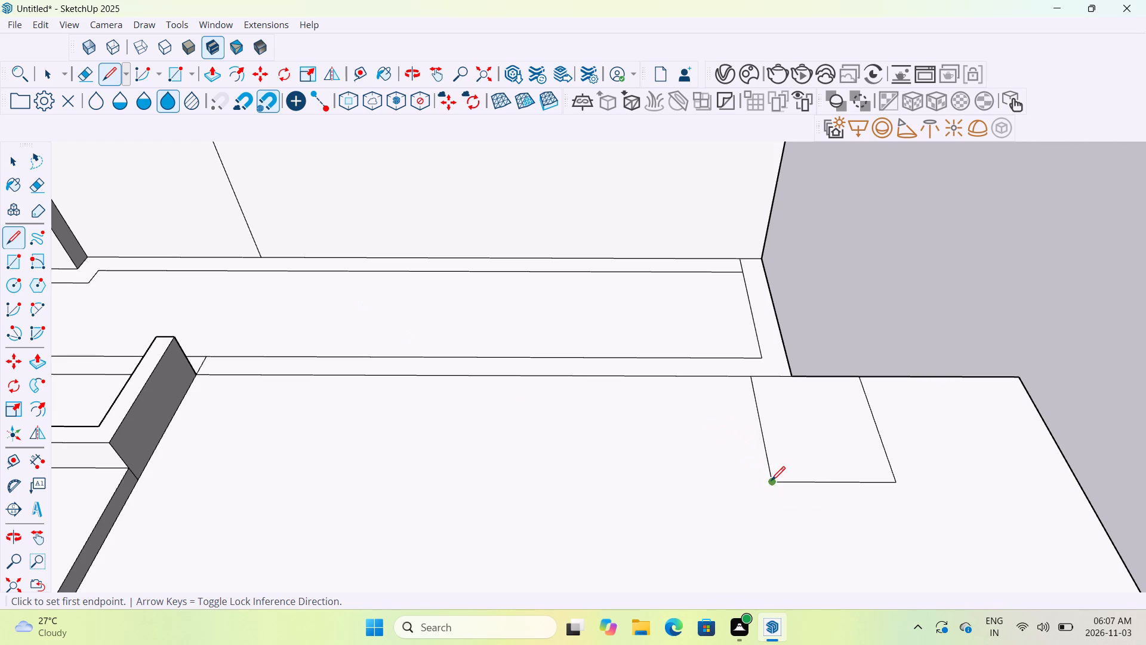
scroll(771, 512, "down", 13)
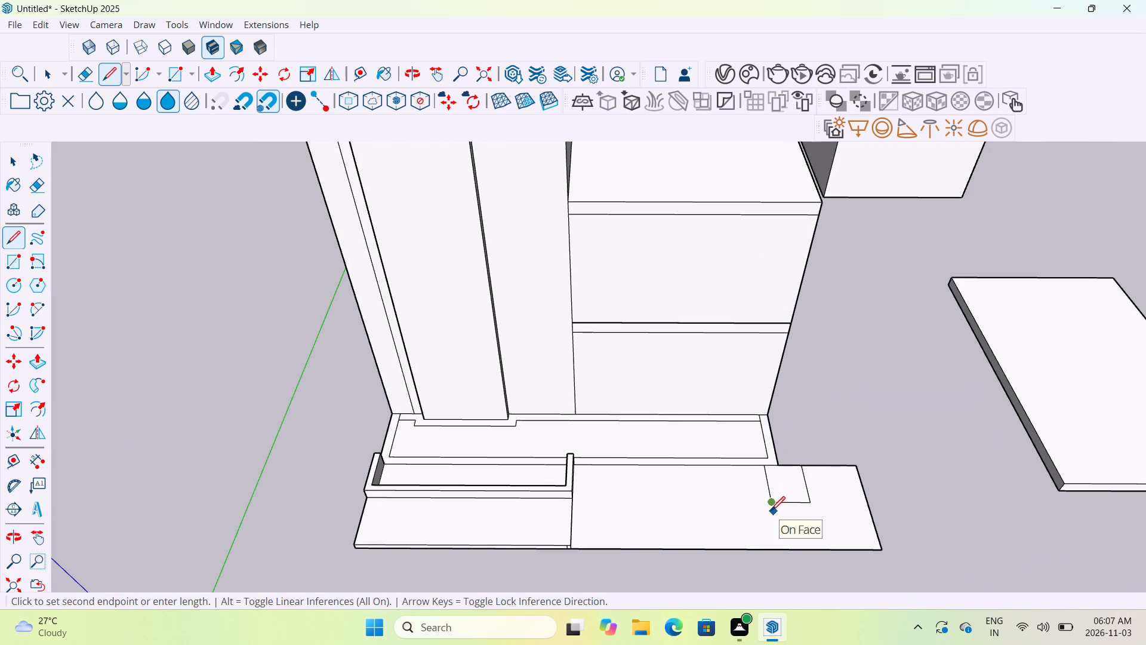
scroll(773, 536, "up", 7)
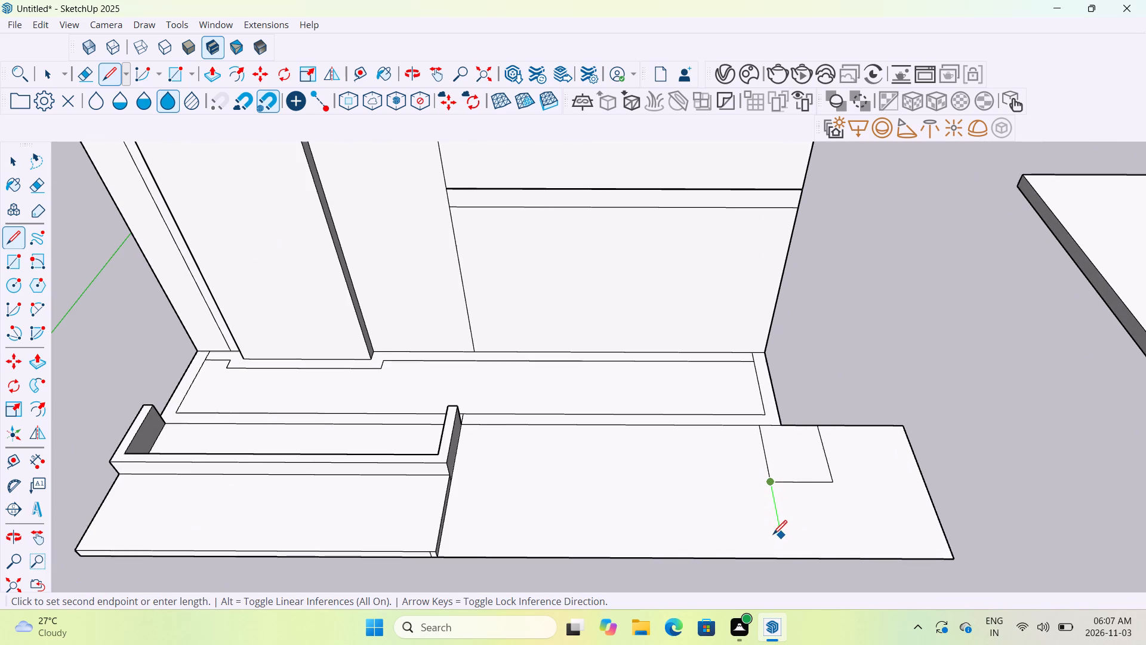
left_click(778, 532)
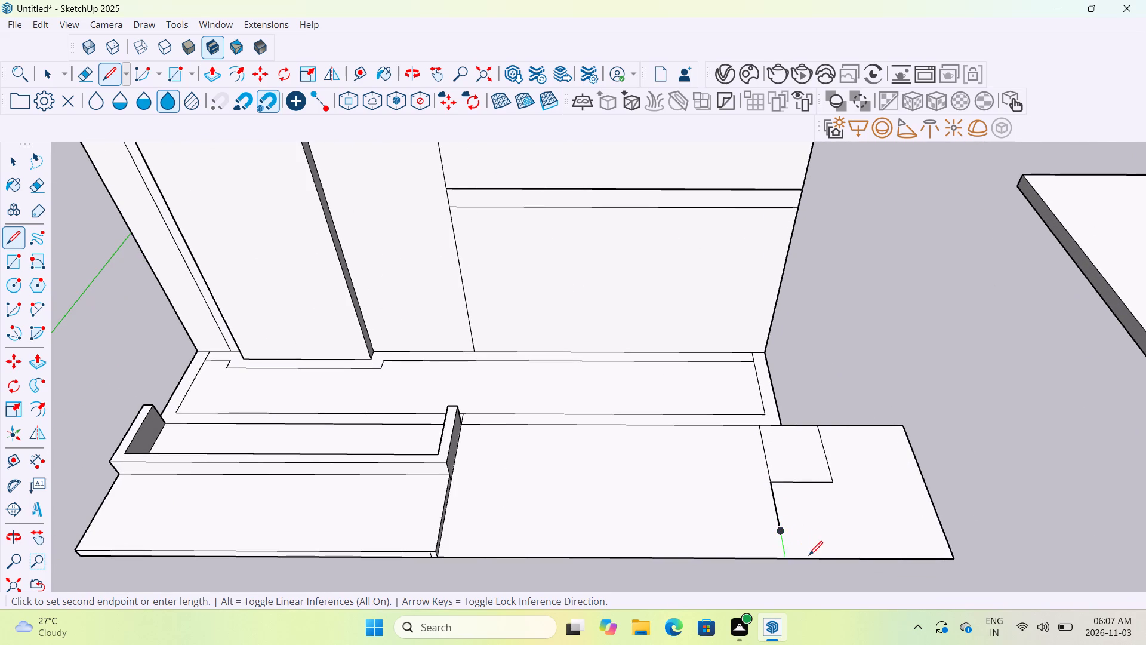
left_click(815, 556)
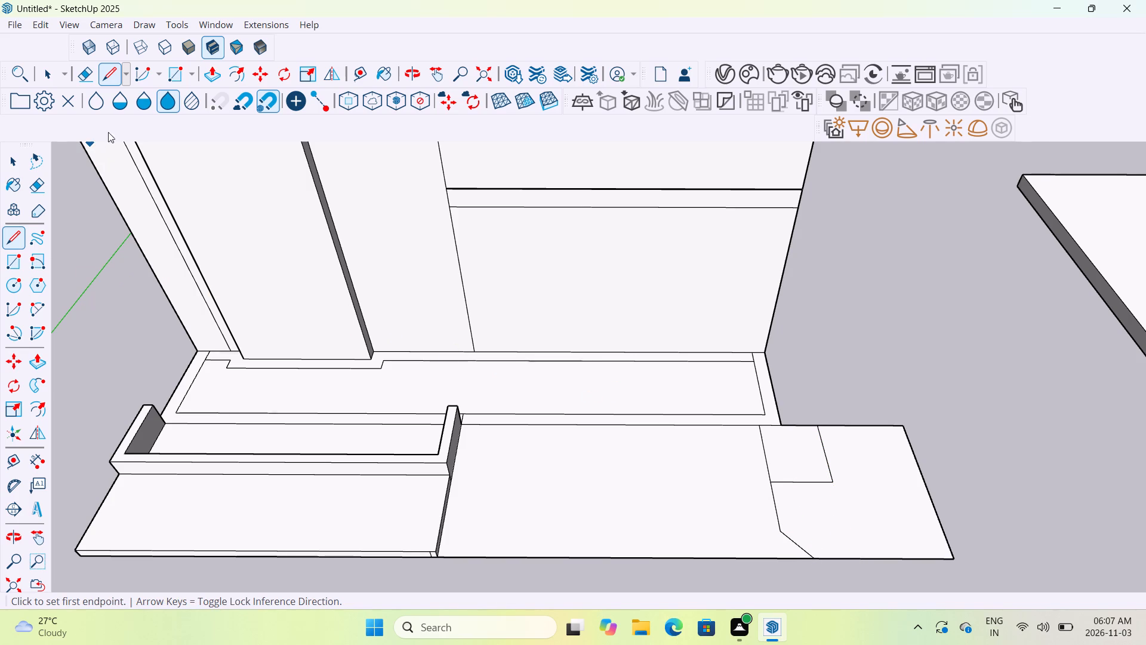
Offset the small four-sided outline on the ground inward by 6".
left_click(220, 81)
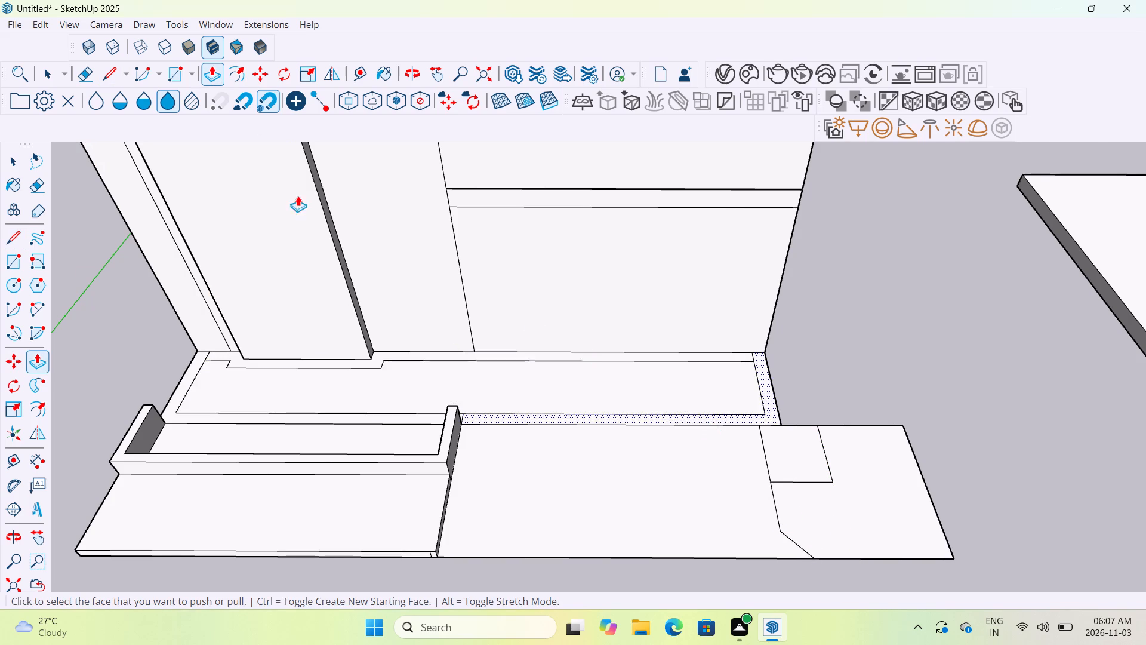
left_click(238, 78)
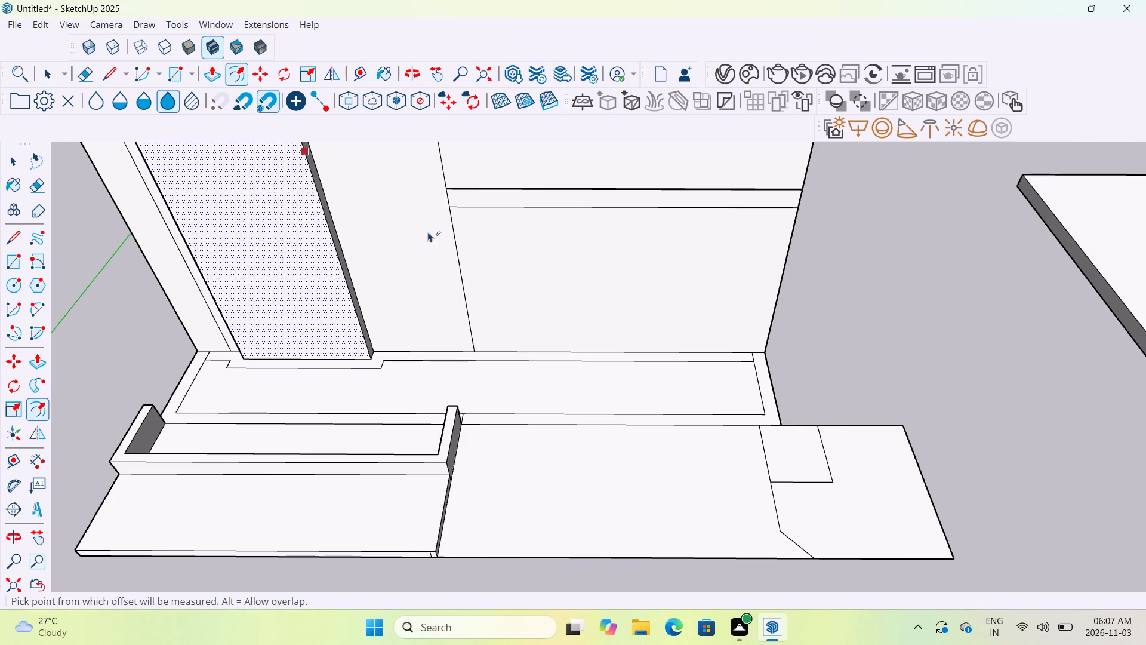
left_click(780, 452)
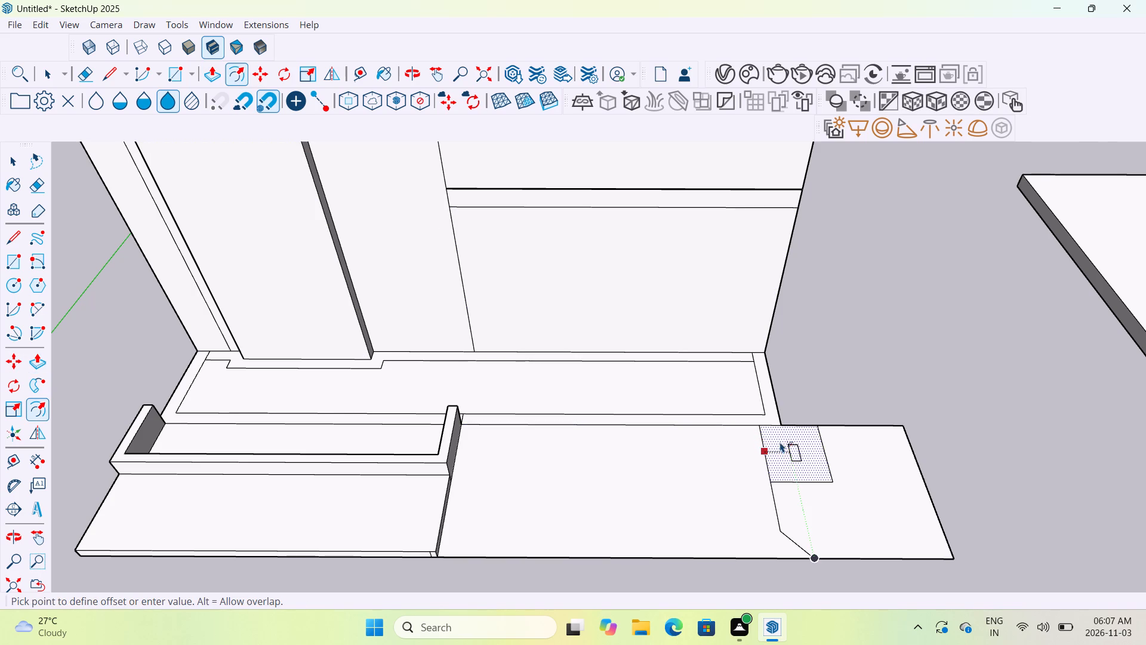
type("6\"")
key("Return")
scroll(815, 448, "up", 6)
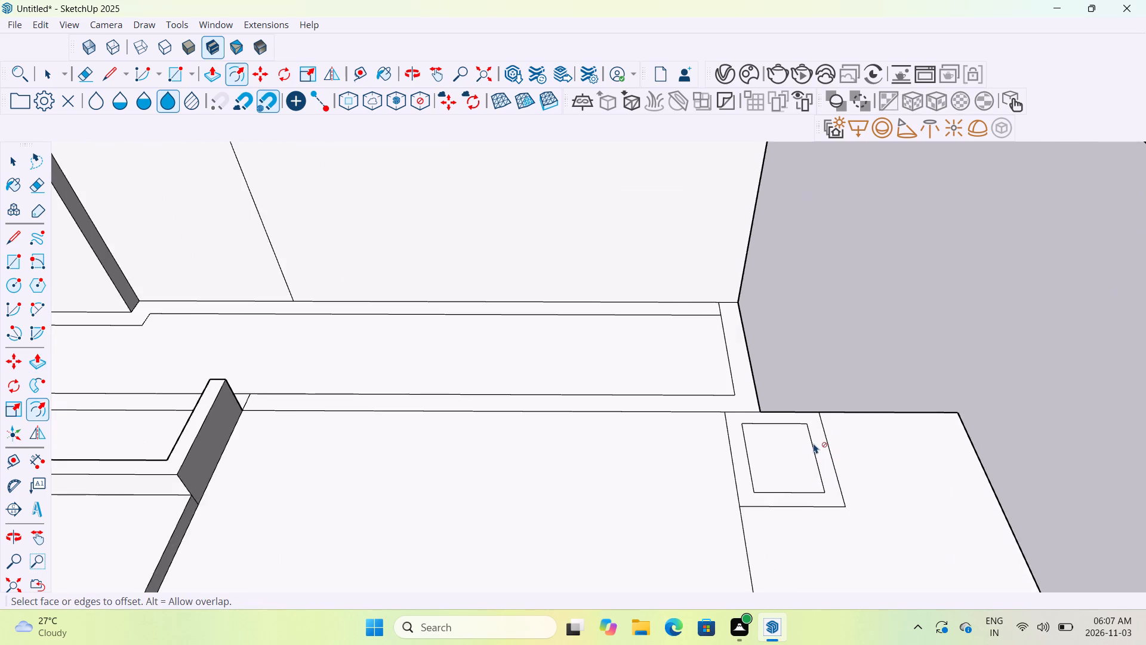
scroll(814, 443, "up", 6)
scroll(814, 443, "down", 12)
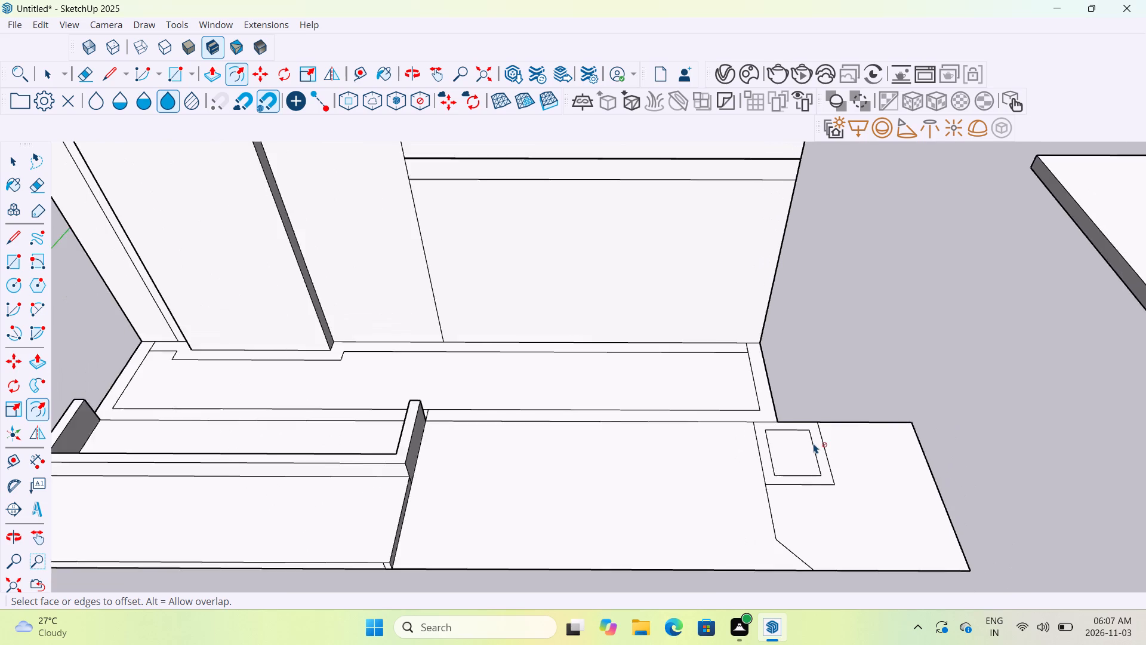
scroll(814, 443, "down", 3)
left_click(827, 486)
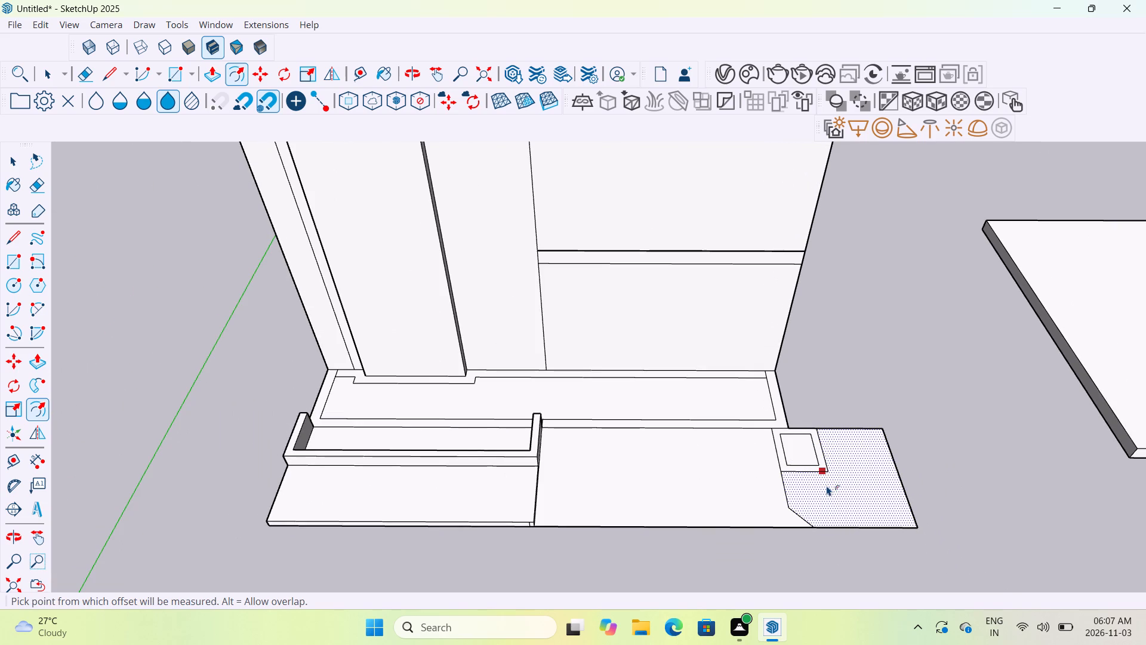
key("Escape")
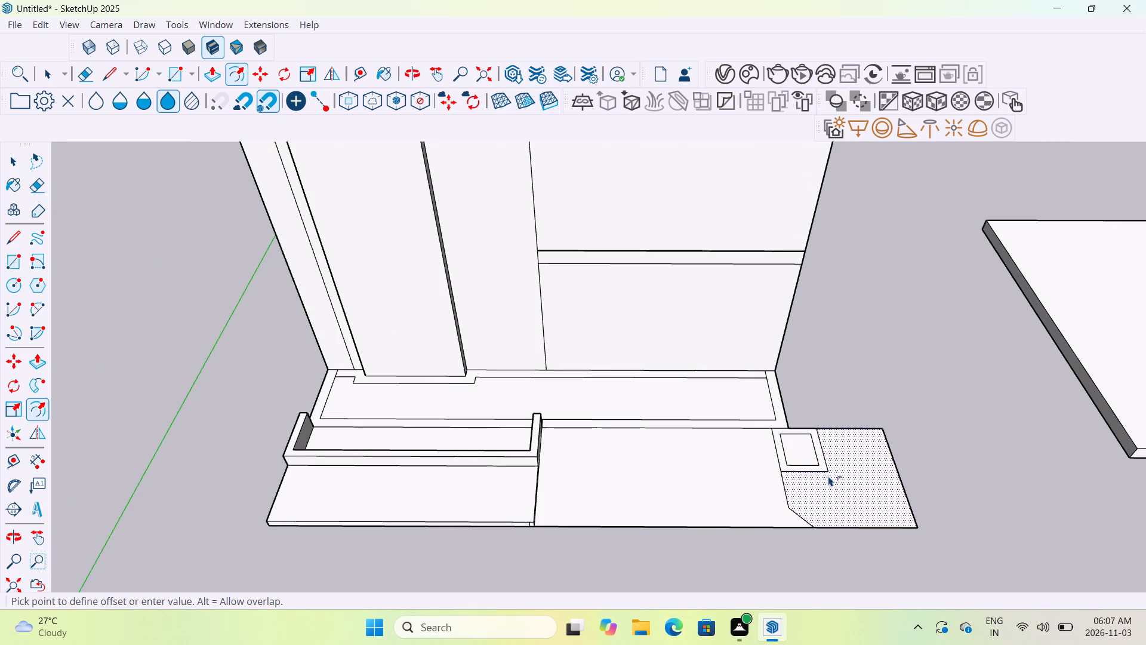
Push/Pull the border ring of the small outline up to the top of the bordered bed's wall.
scroll(818, 471, "up", 12)
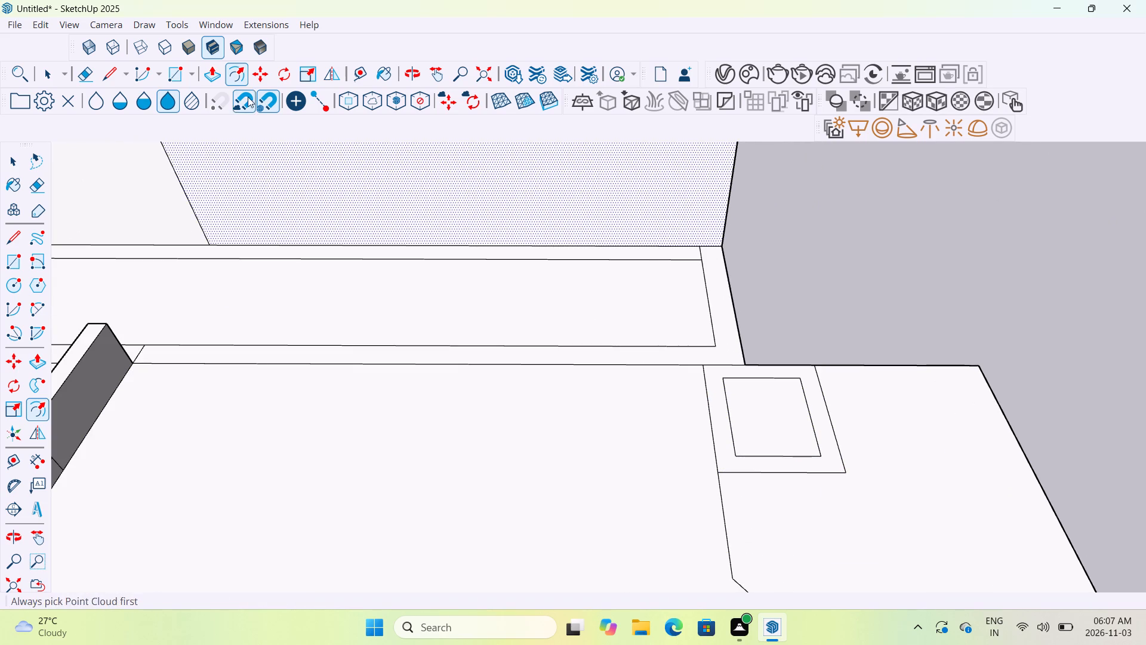
left_click(216, 79)
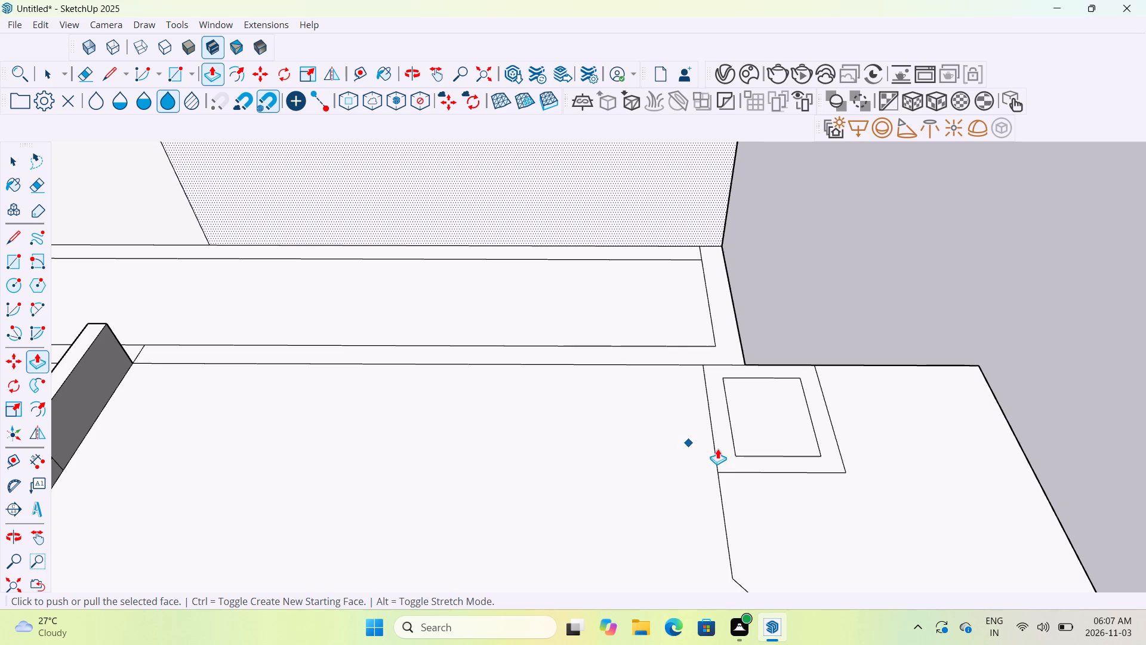
key("Escape")
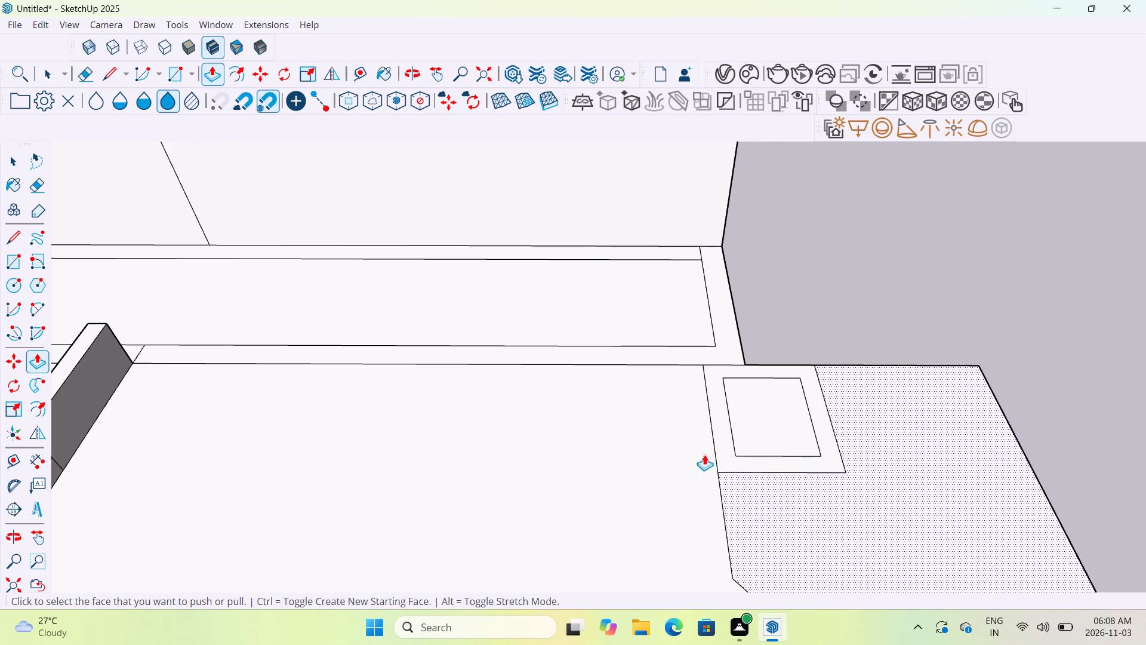
left_click(832, 450)
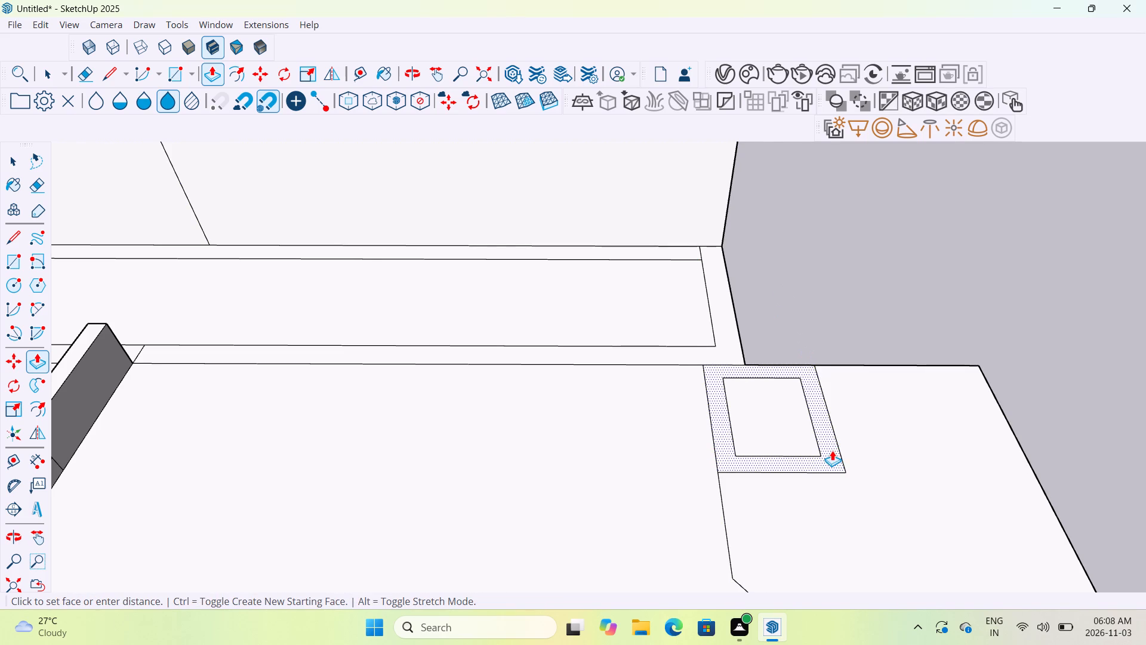
middle_click_drag(832, 420, 788, 288)
scroll(788, 288, "down", 1)
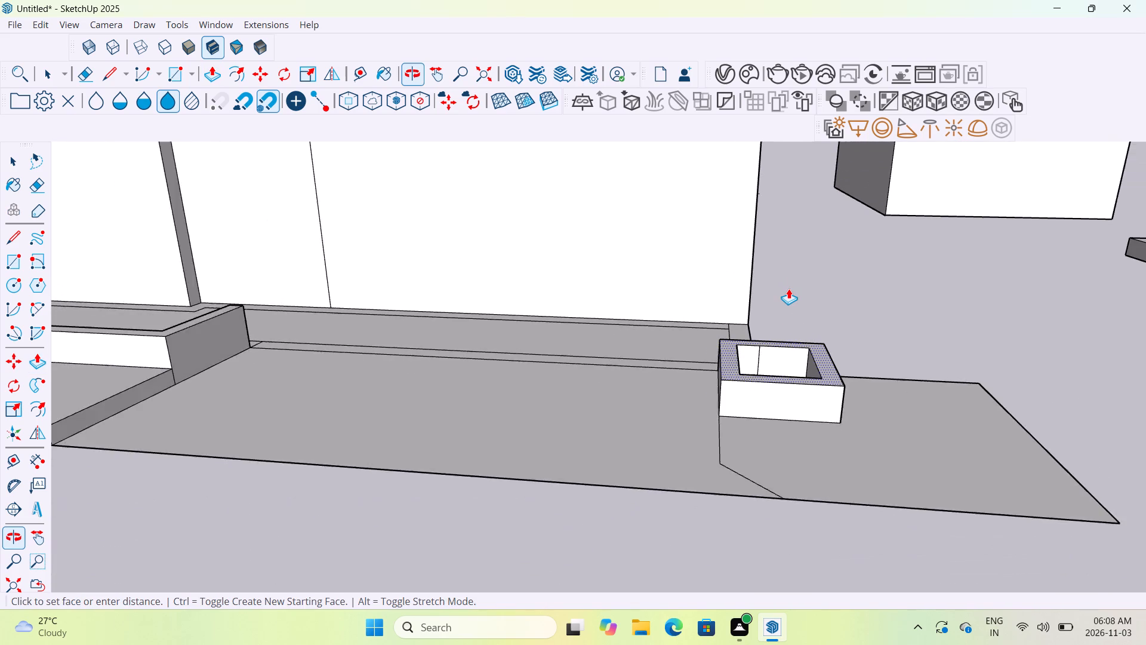
scroll(788, 288, "down", 1)
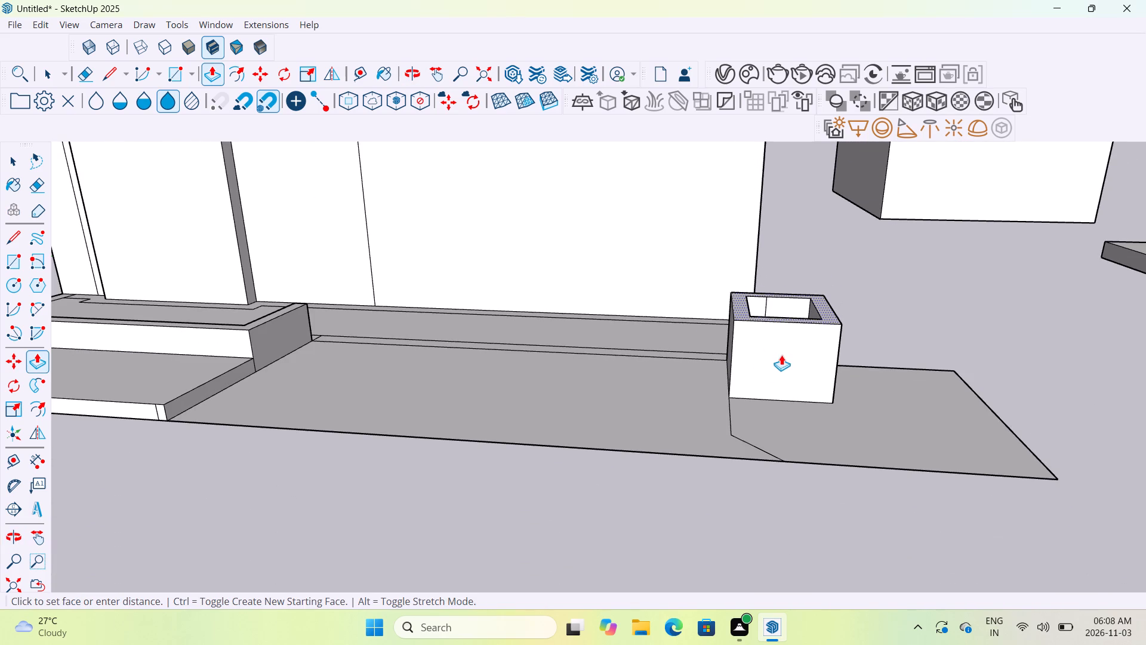
left_click(255, 322)
Push/Pull the ground area beside the small planter up to the top of the front slab.
left_click(881, 437)
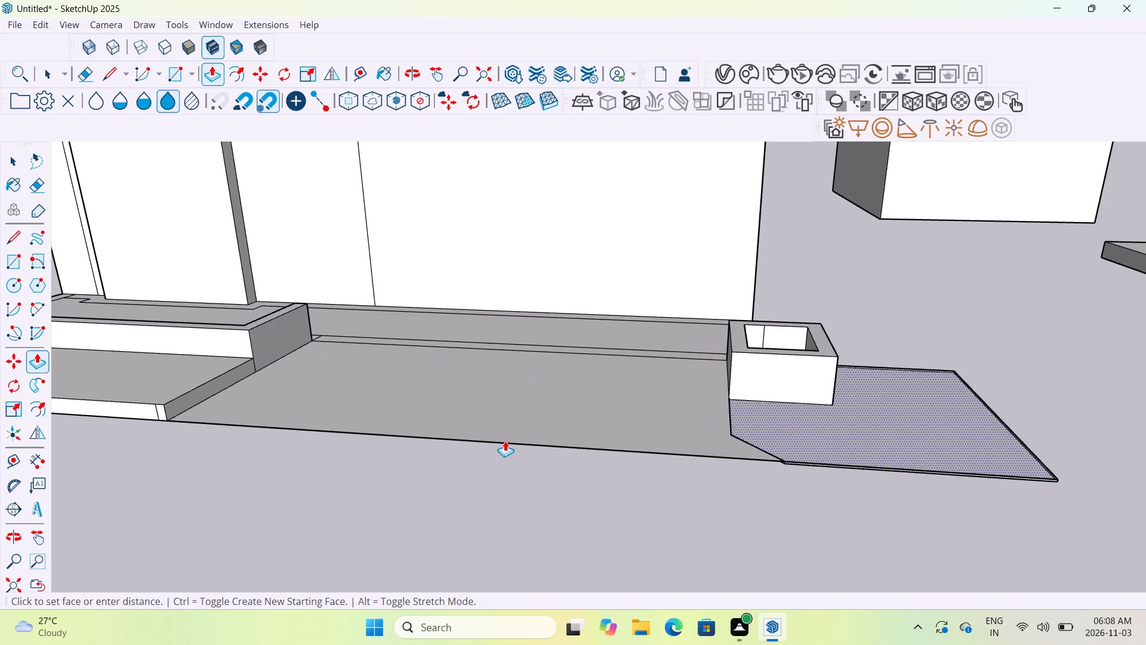
left_click(164, 400)
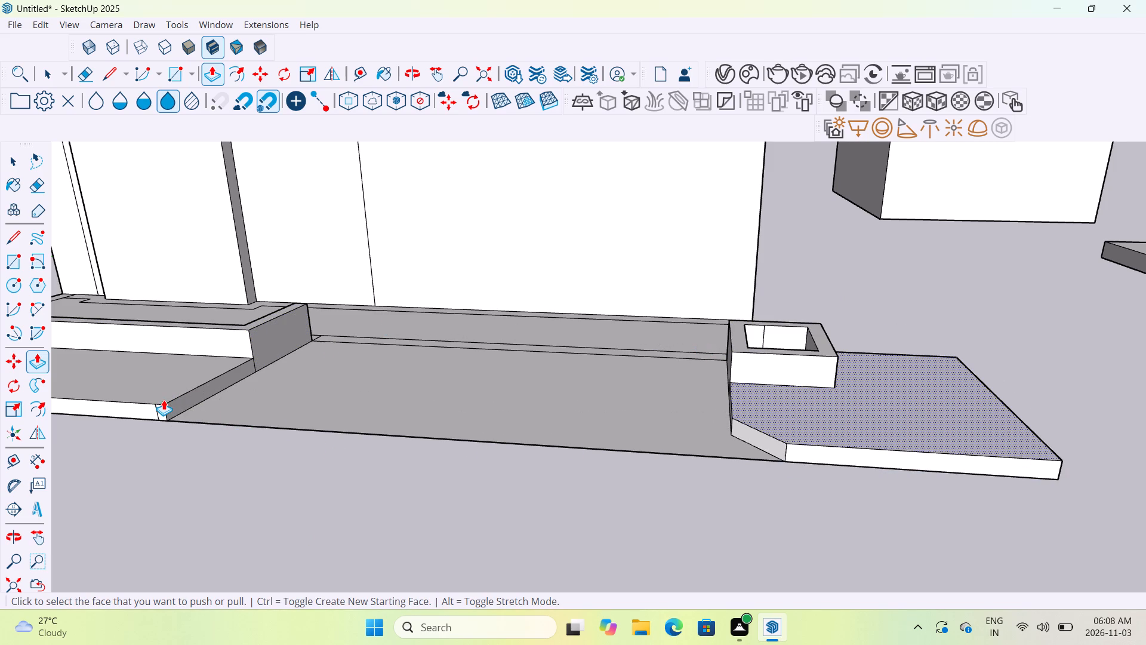
Draw a diagonal across the front slab's outer corner facing the planter, with lines from its ends down both side faces.
scroll(302, 486, "down", 7)
middle_click_drag(361, 504, 400, 422)
middle_click_drag(400, 422, 420, 493)
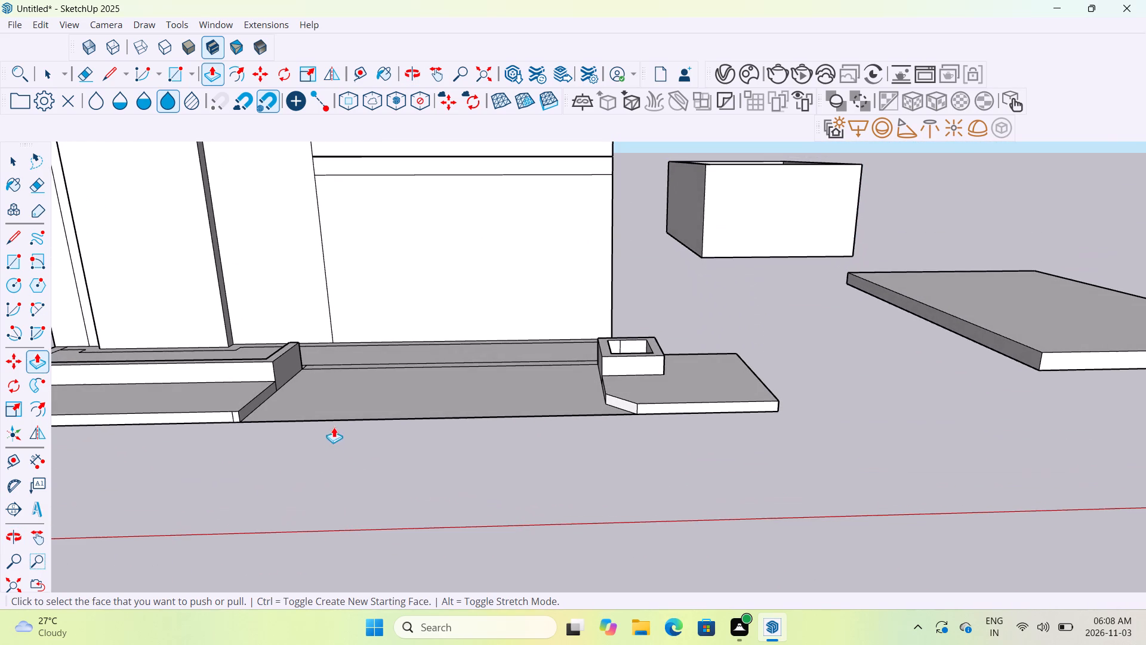
middle_click_drag(332, 397, 336, 476)
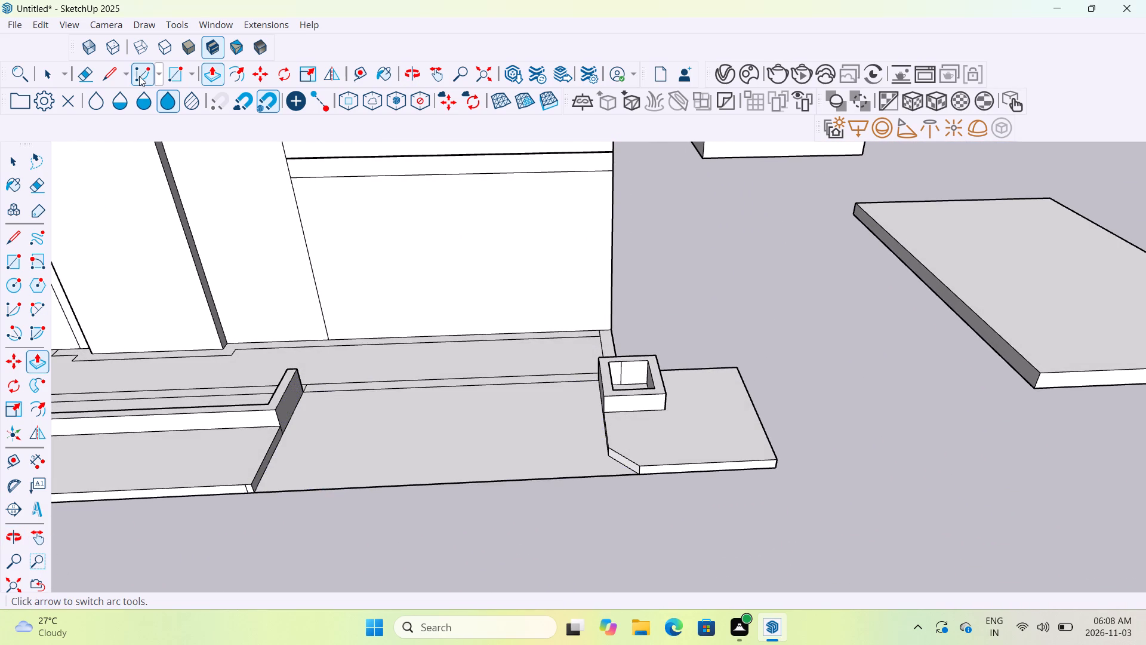
left_click(115, 78)
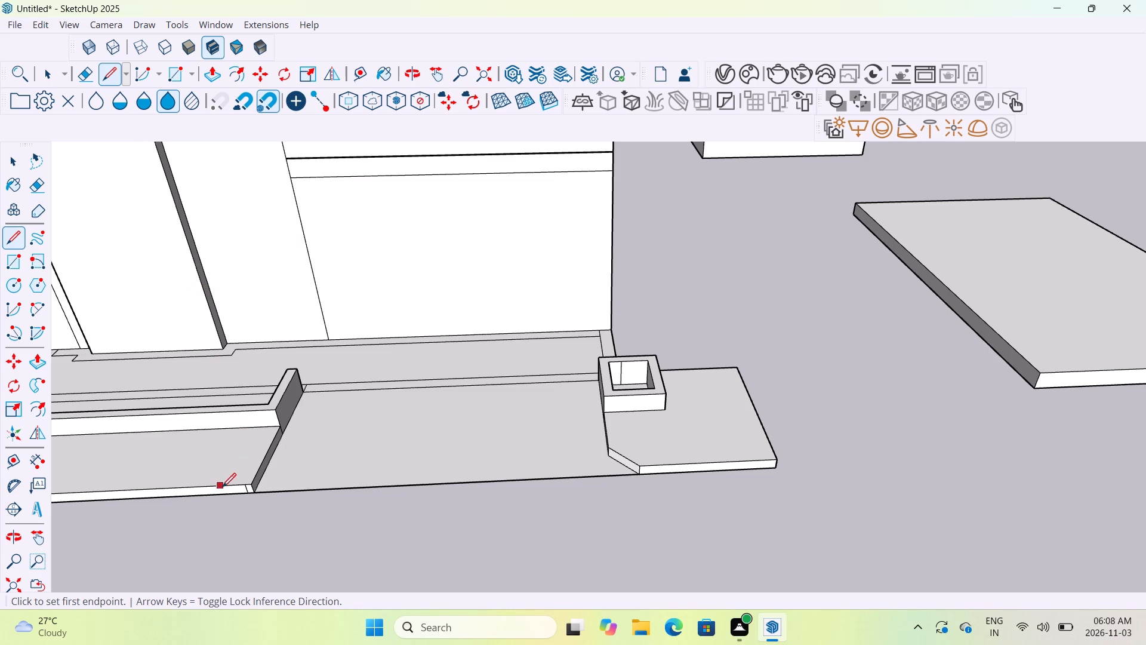
scroll(227, 489, "up", 6)
middle_click_drag(232, 486, 237, 528)
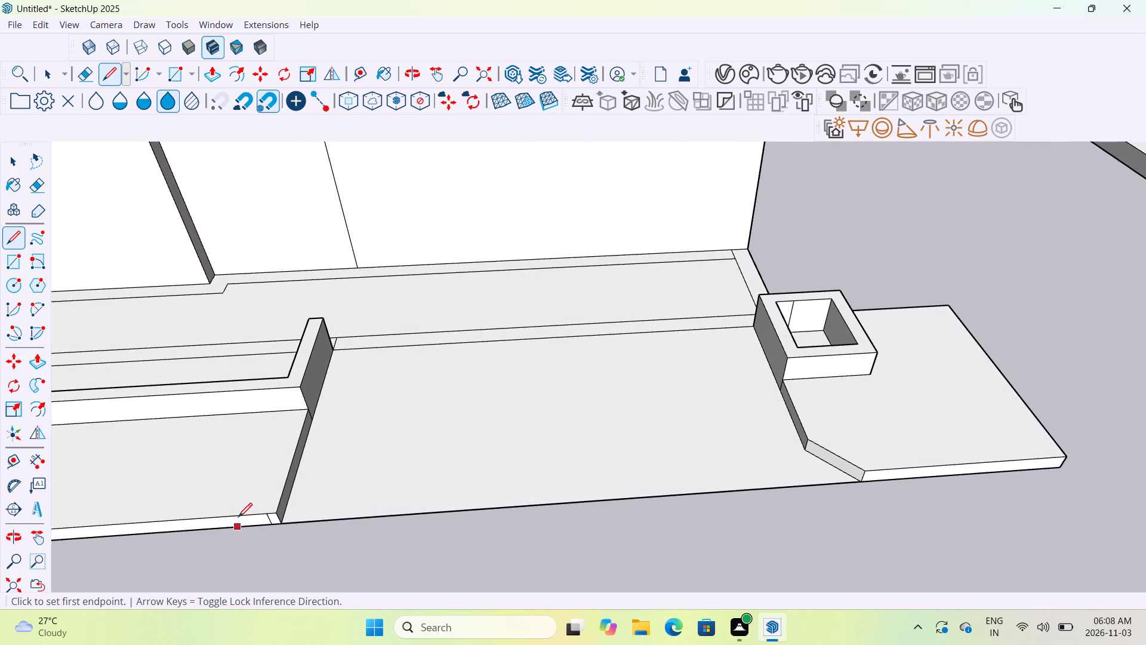
left_click(238, 518)
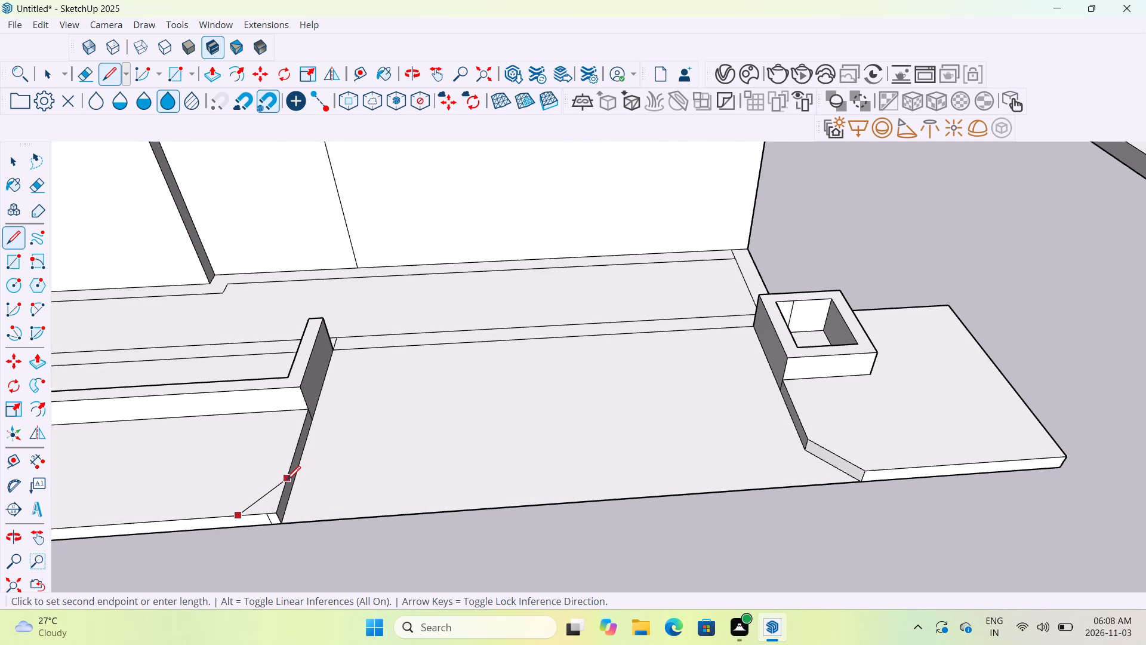
left_click(286, 481)
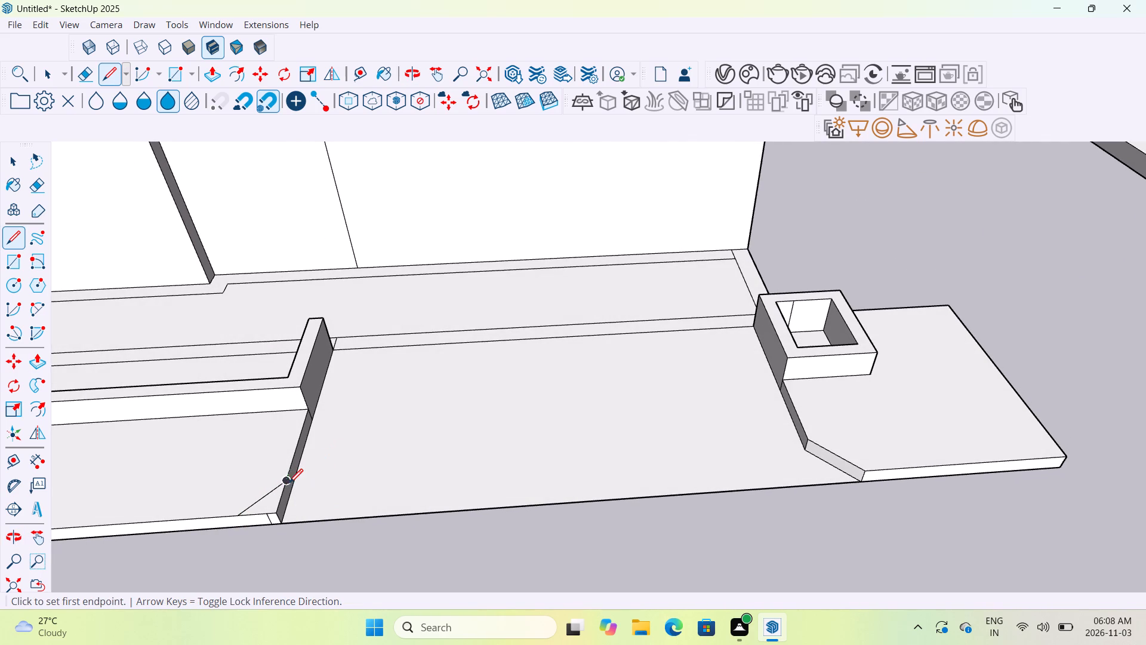
scroll(288, 485, "up", 20)
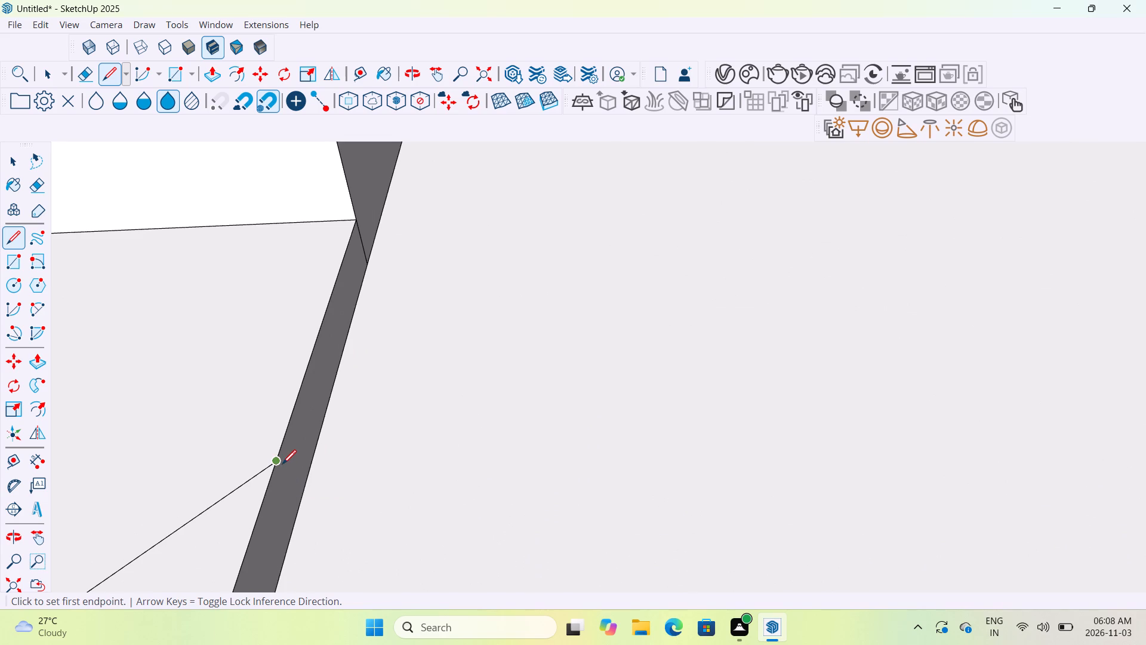
left_click(278, 465)
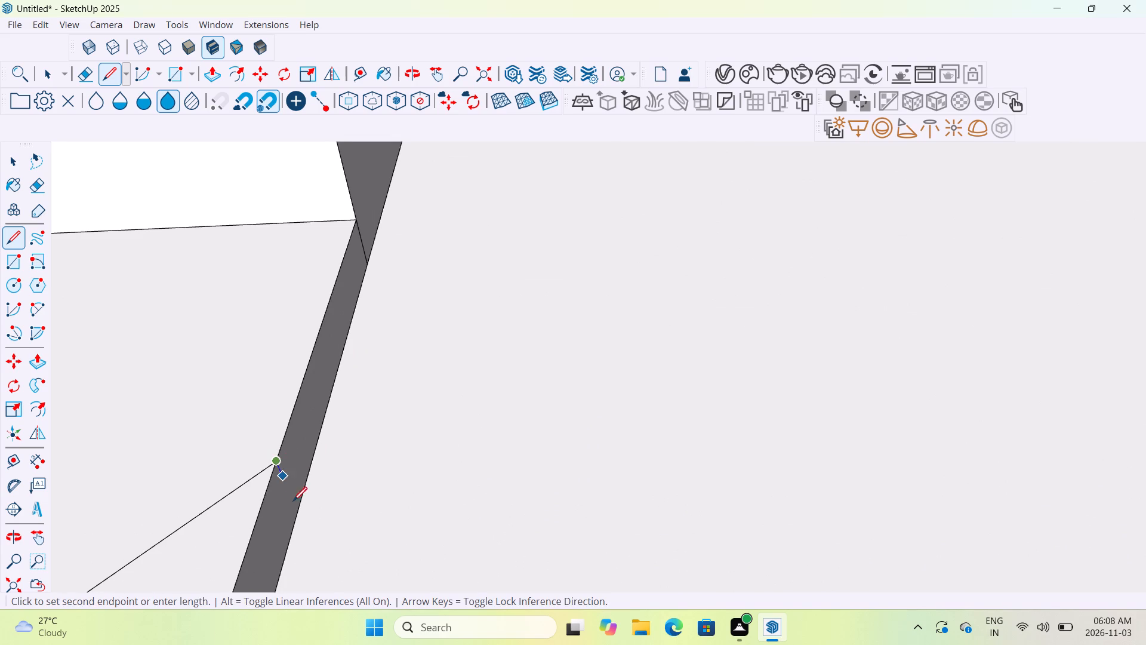
left_click(301, 515)
scroll(301, 515, "down", 14)
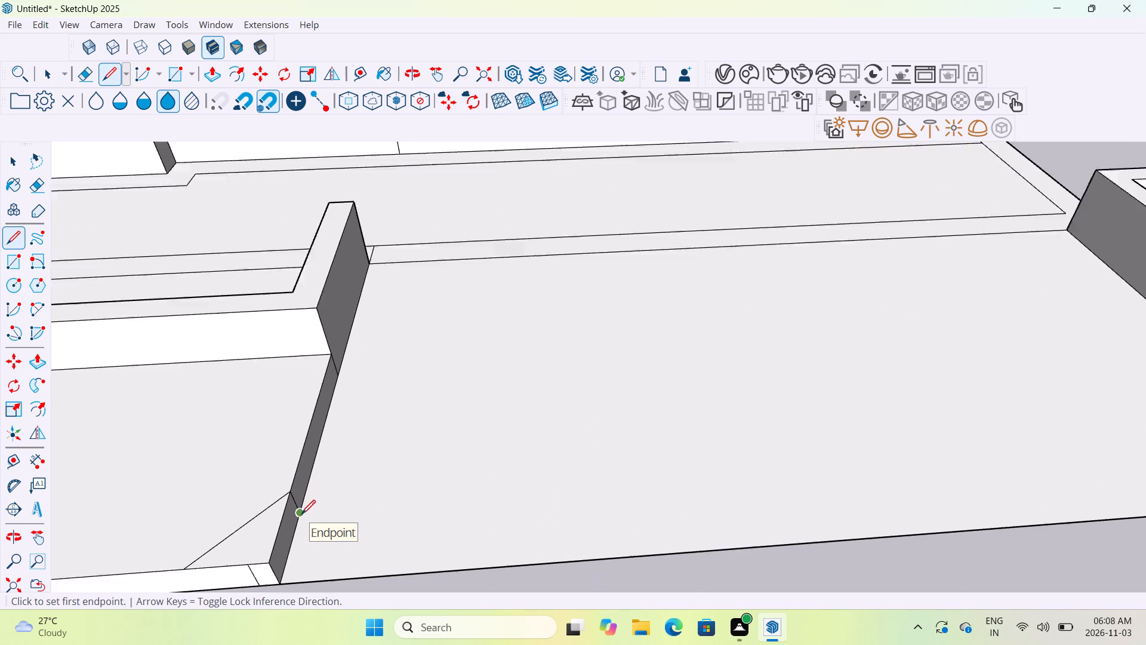
left_click(220, 557)
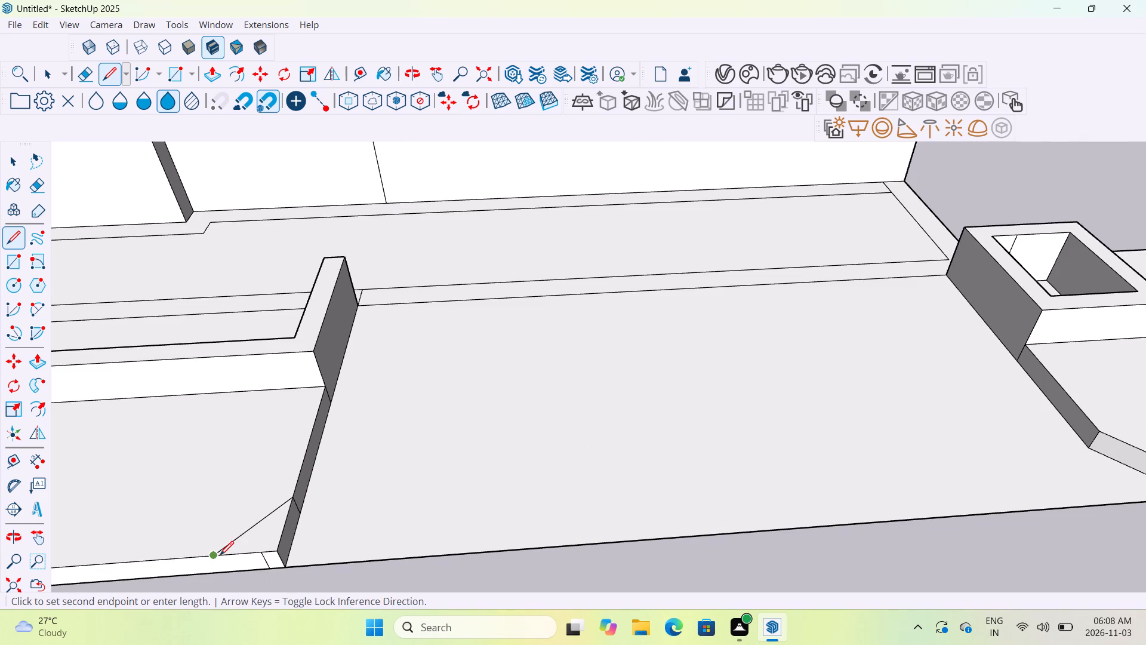
left_click(221, 573)
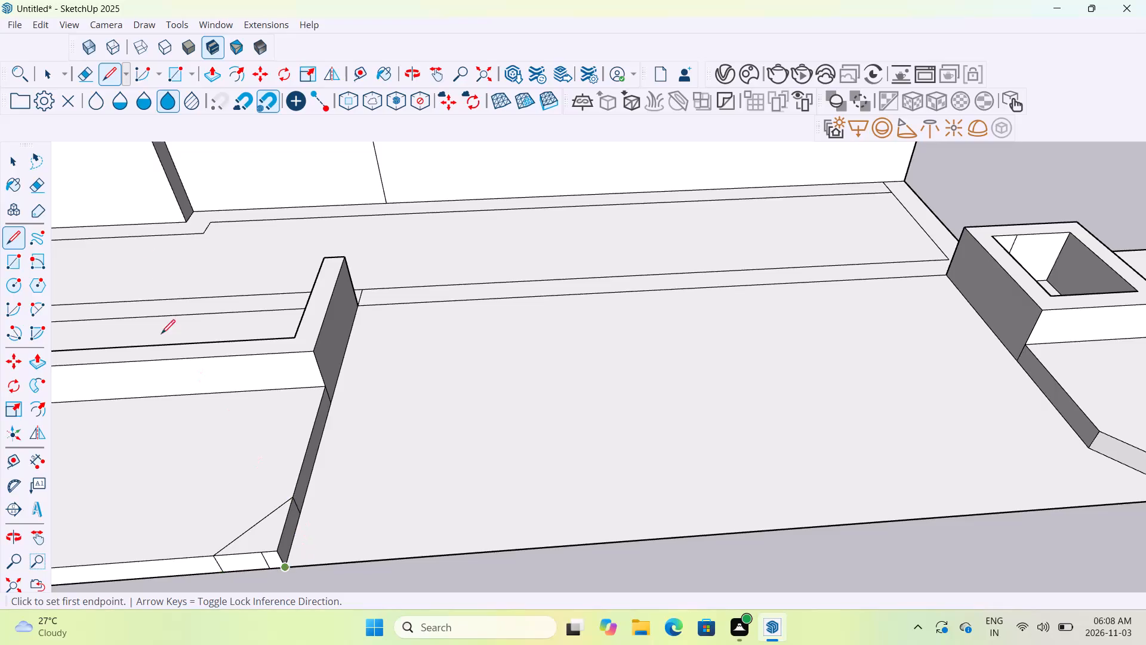
Erase the stray short edge on the slab's front face, between the diagonal's end line and the outer corner.
left_click(84, 78)
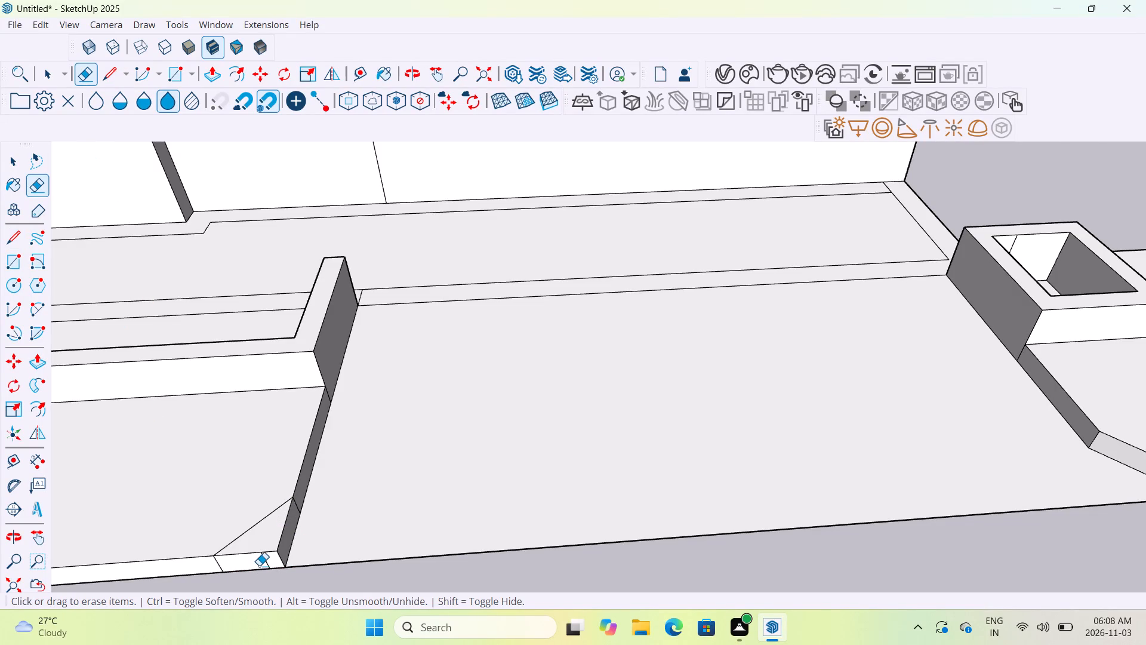
scroll(259, 566, "up", 12)
left_click_drag(261, 553, 277, 545)
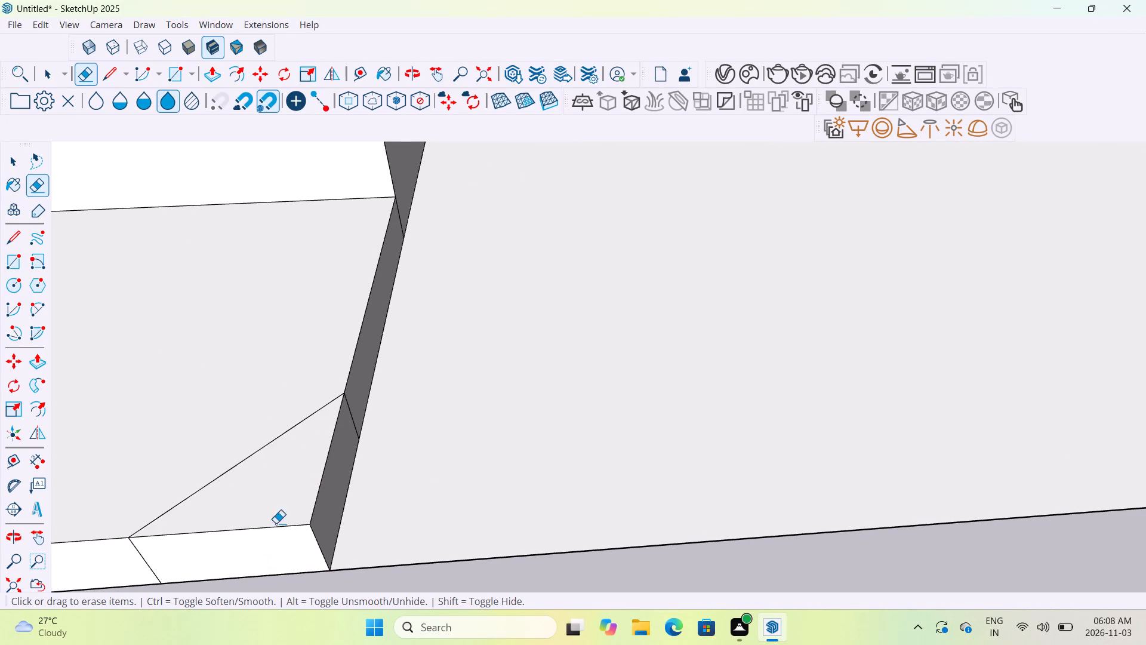
Push/Pull the triangular corner down through the front slab's full thickness to cut it off.
left_click(222, 74)
left_click(272, 464)
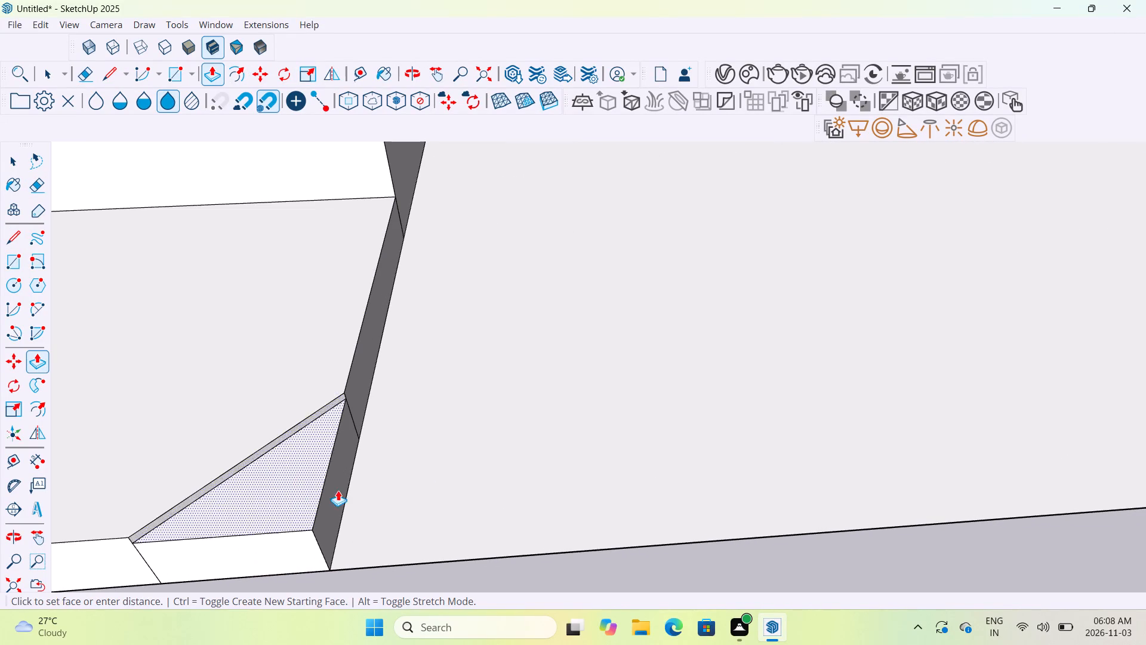
left_click(405, 481)
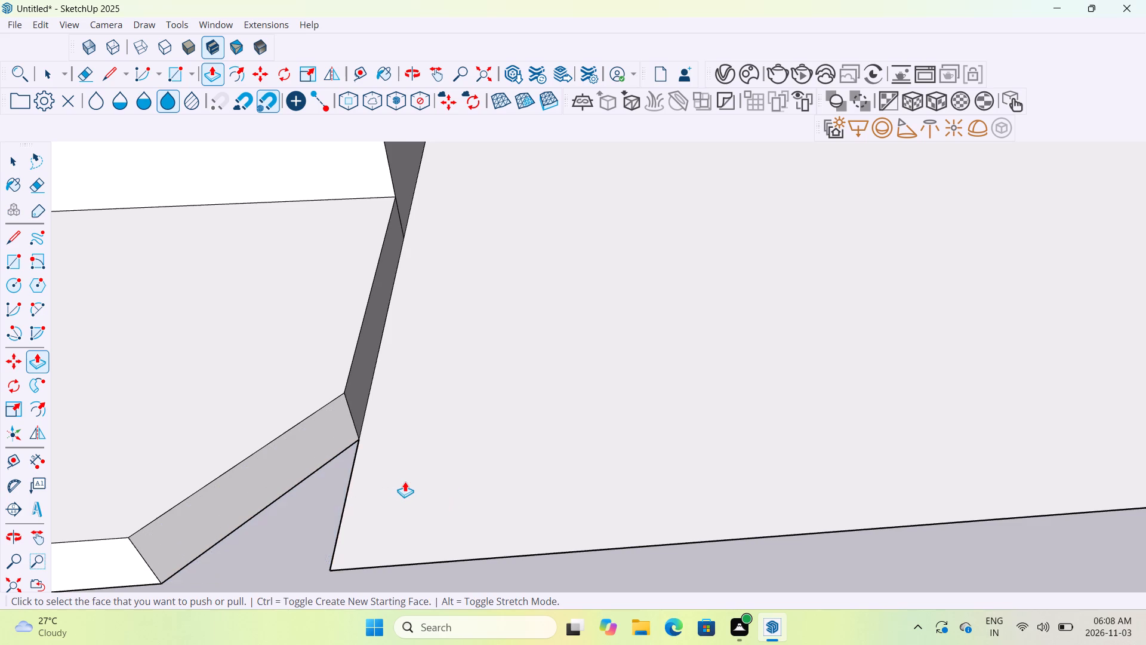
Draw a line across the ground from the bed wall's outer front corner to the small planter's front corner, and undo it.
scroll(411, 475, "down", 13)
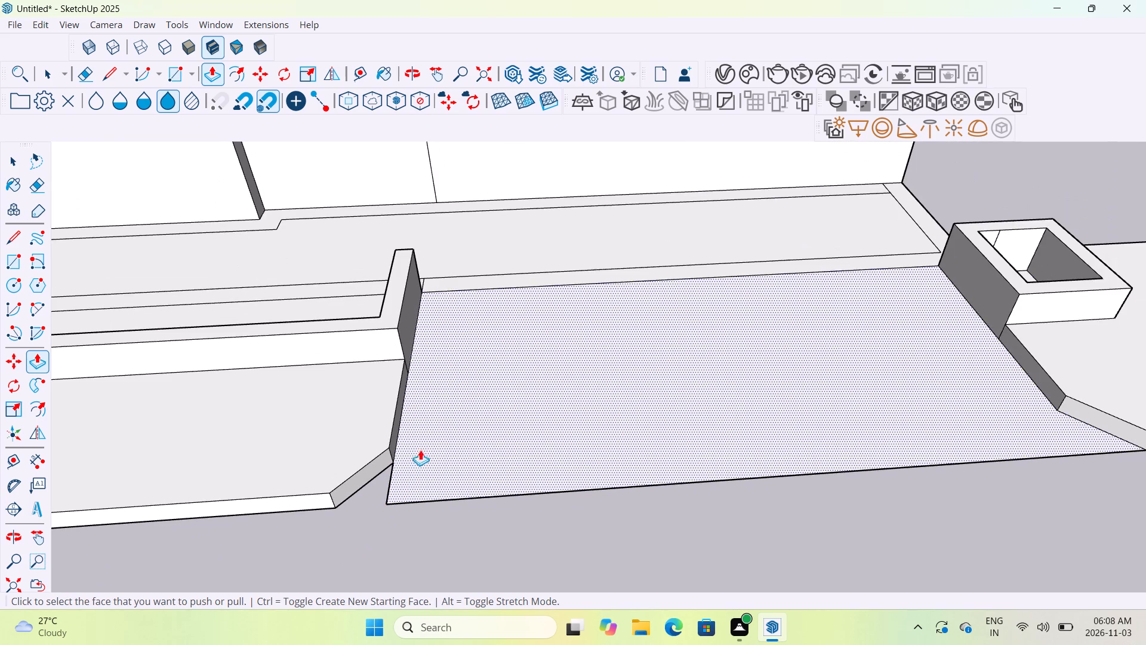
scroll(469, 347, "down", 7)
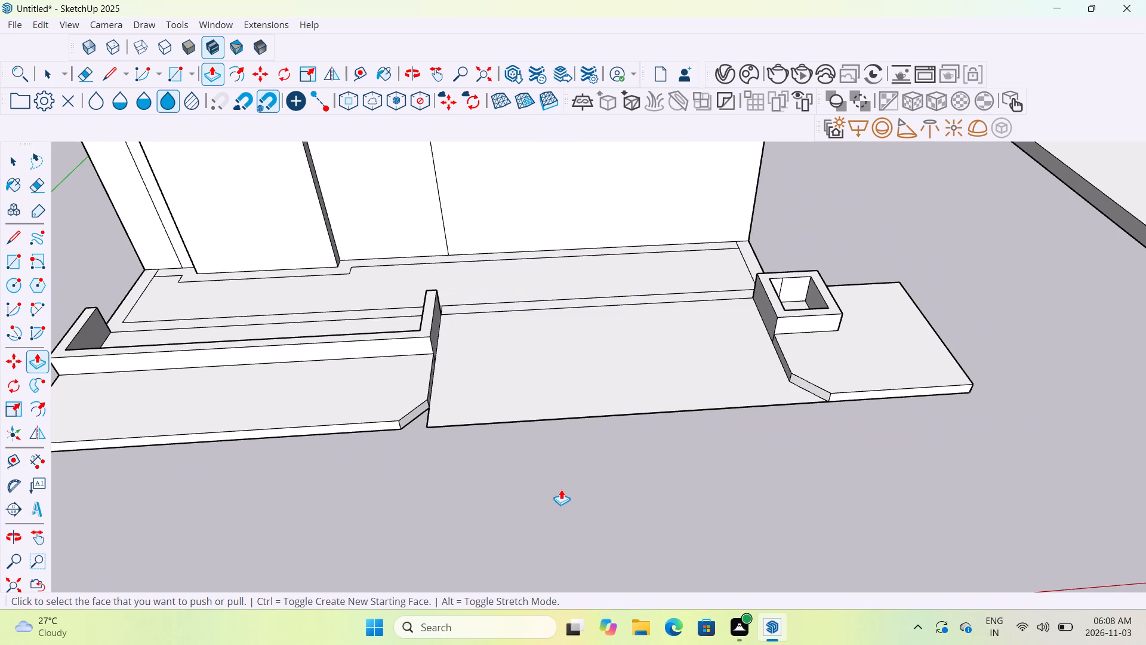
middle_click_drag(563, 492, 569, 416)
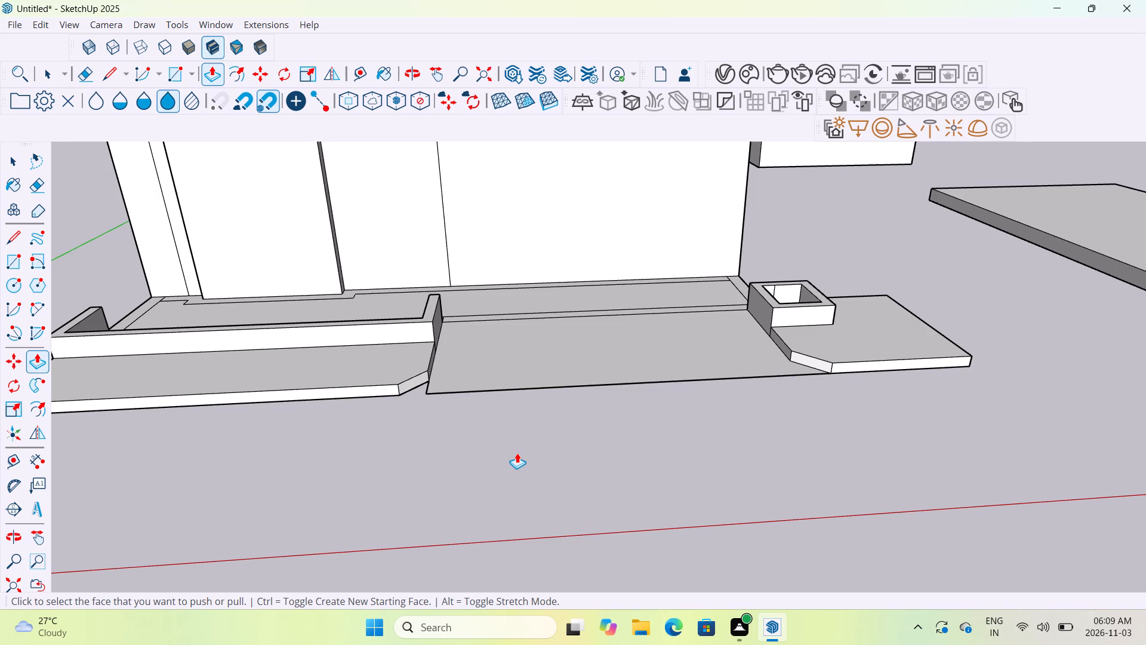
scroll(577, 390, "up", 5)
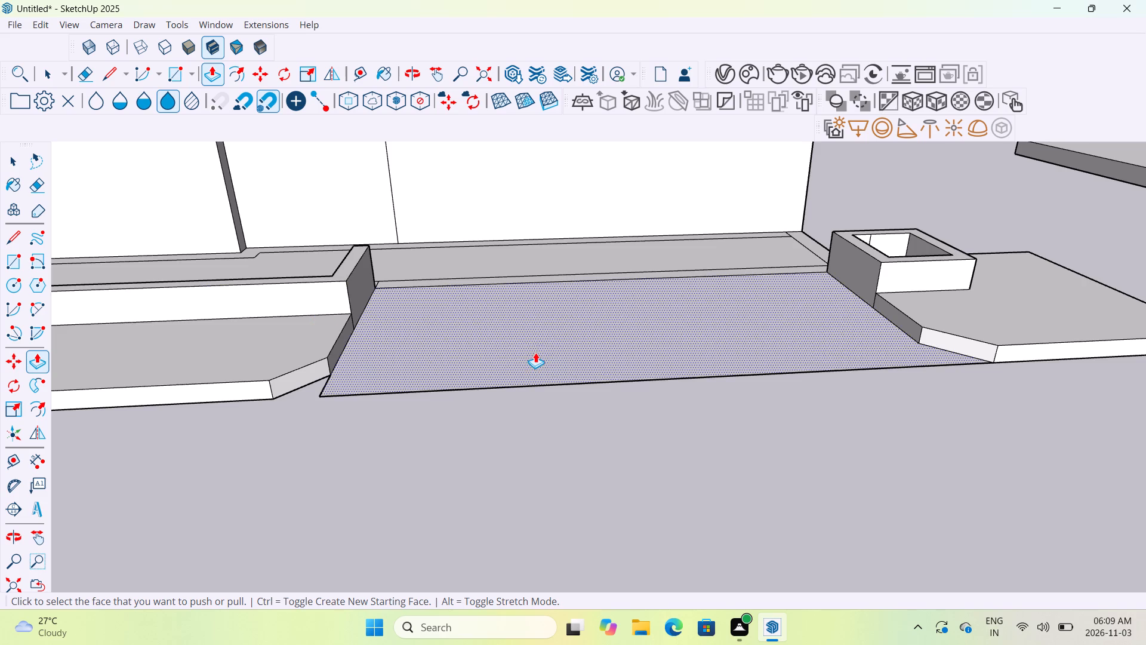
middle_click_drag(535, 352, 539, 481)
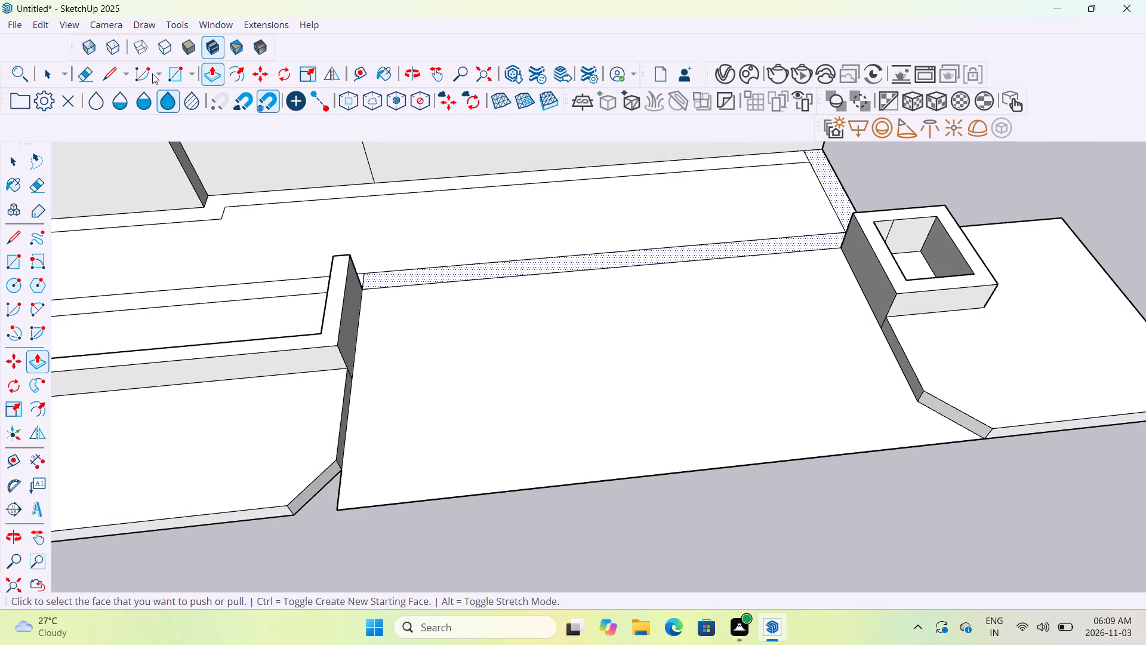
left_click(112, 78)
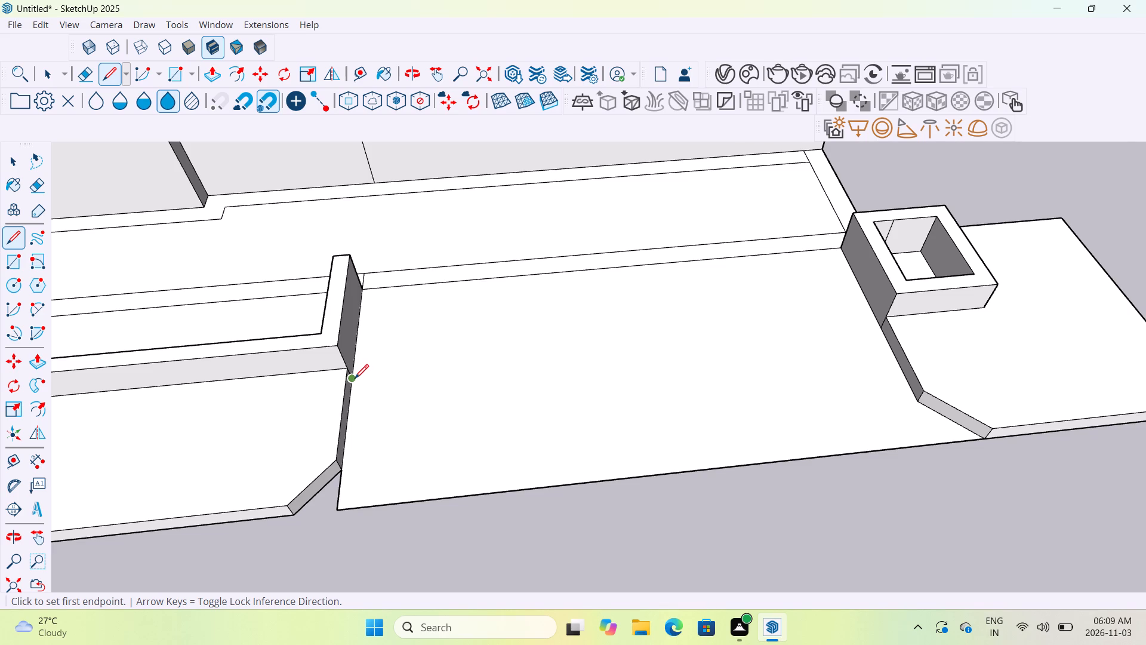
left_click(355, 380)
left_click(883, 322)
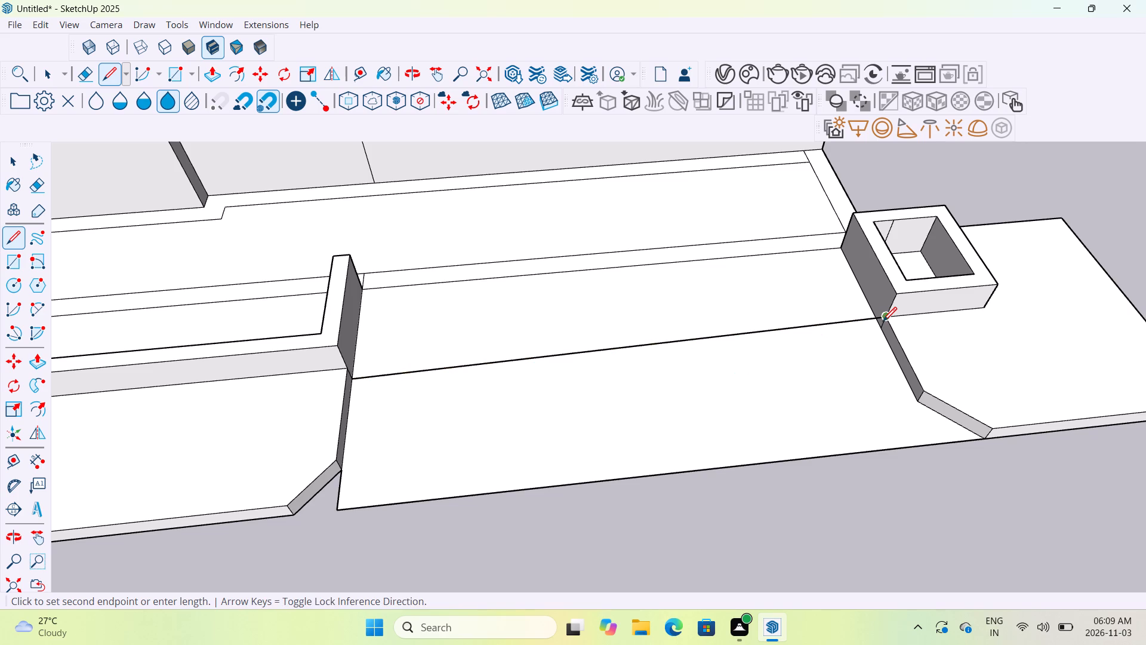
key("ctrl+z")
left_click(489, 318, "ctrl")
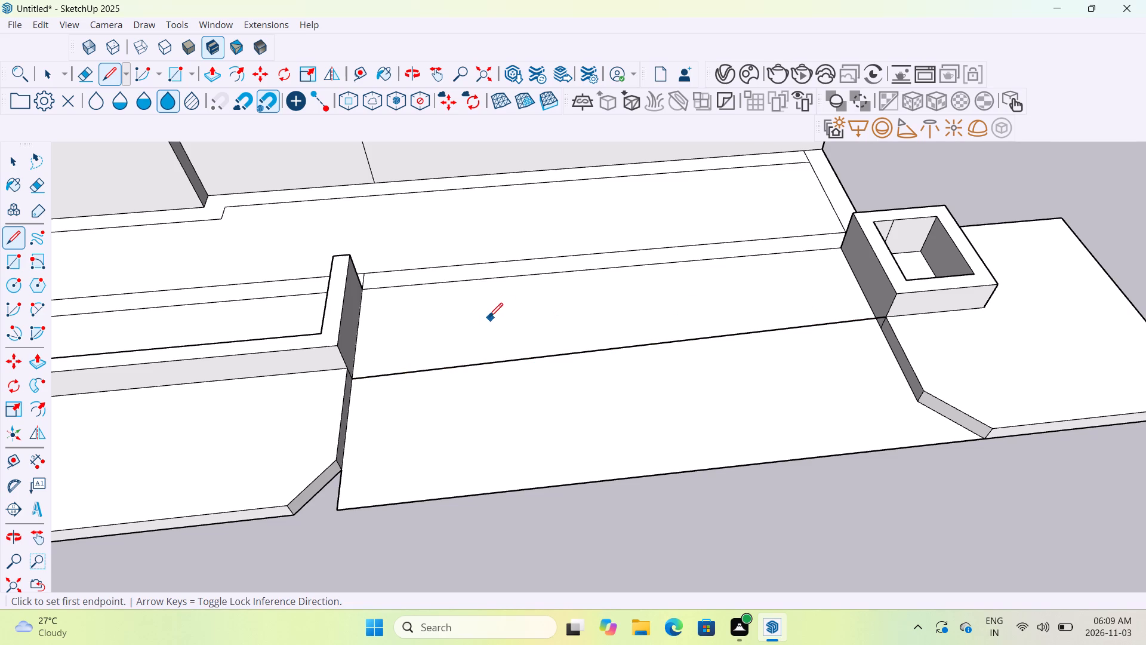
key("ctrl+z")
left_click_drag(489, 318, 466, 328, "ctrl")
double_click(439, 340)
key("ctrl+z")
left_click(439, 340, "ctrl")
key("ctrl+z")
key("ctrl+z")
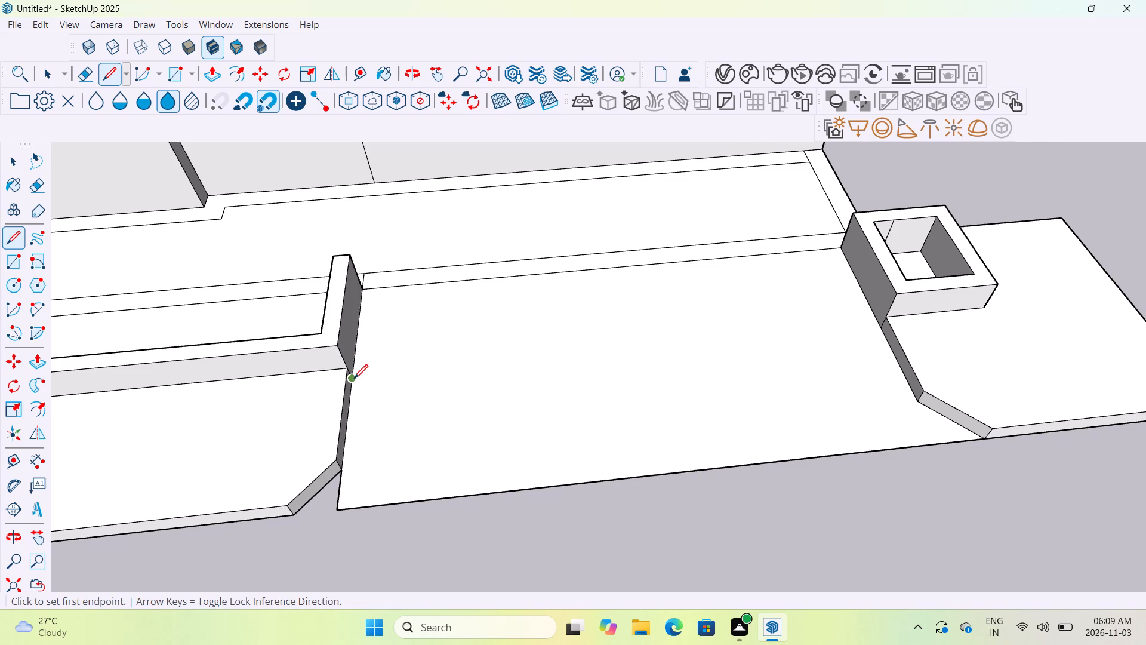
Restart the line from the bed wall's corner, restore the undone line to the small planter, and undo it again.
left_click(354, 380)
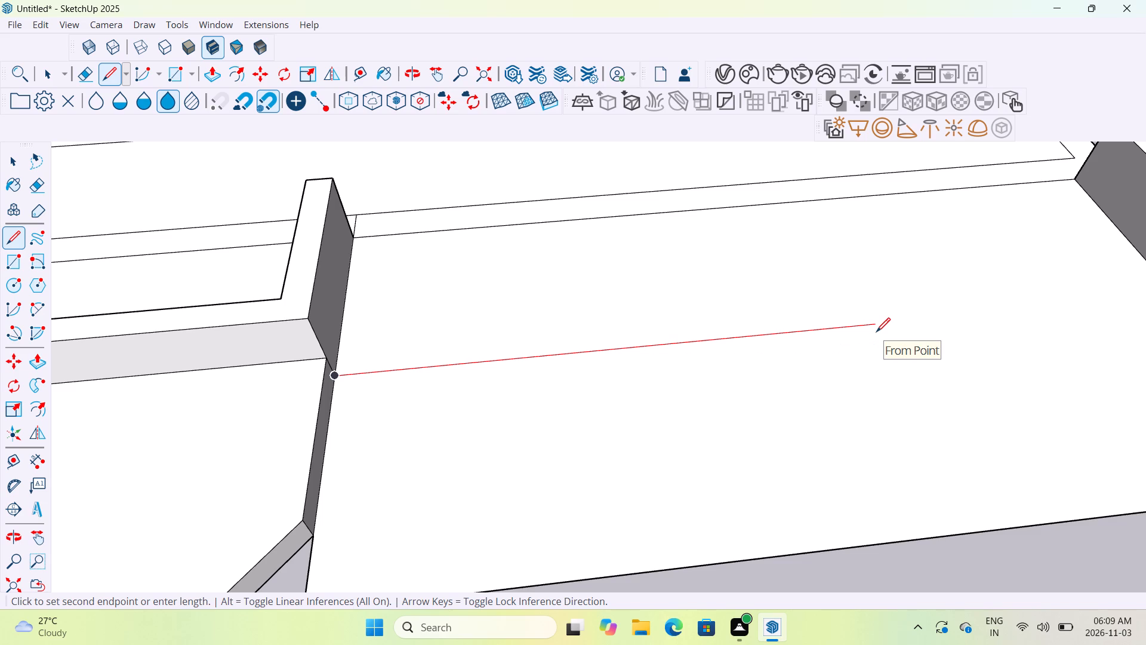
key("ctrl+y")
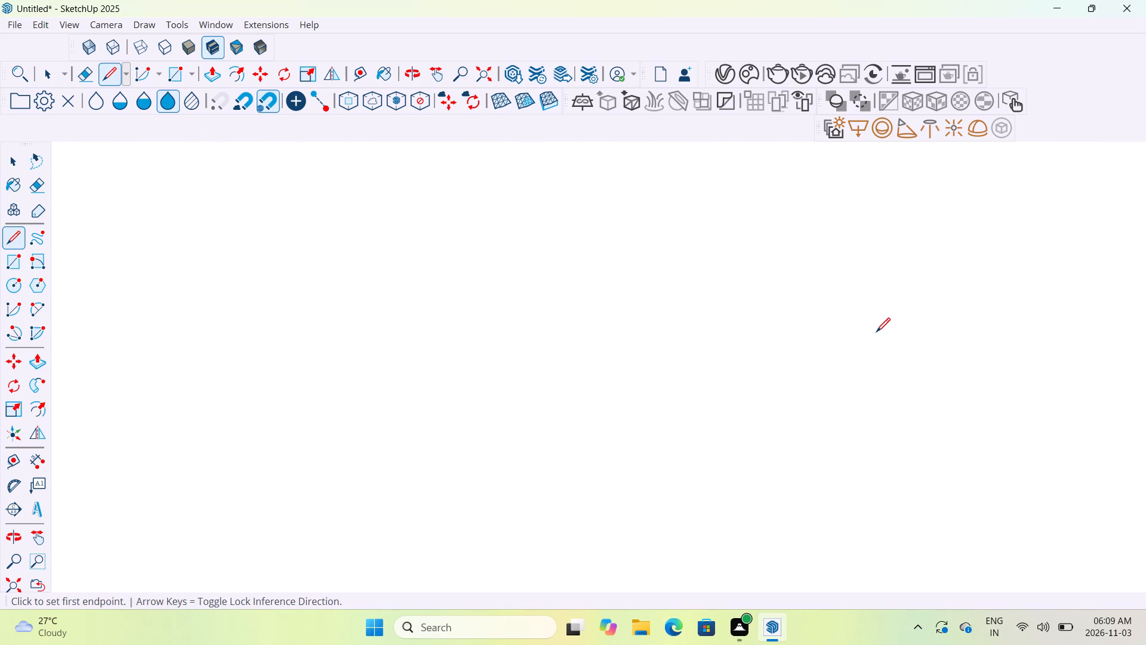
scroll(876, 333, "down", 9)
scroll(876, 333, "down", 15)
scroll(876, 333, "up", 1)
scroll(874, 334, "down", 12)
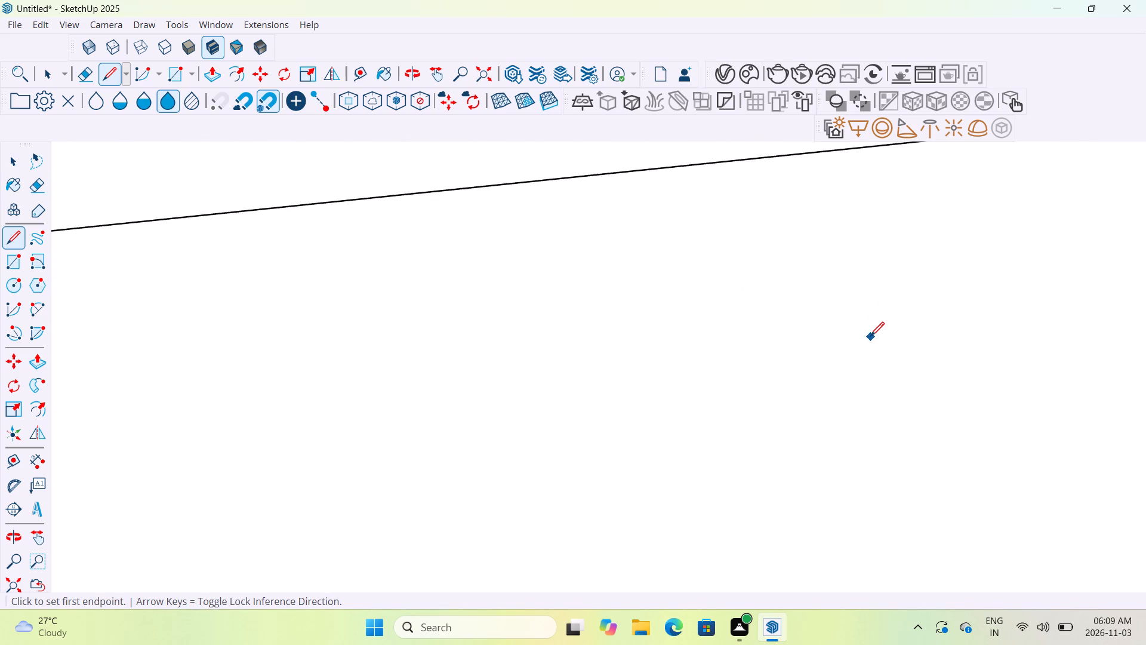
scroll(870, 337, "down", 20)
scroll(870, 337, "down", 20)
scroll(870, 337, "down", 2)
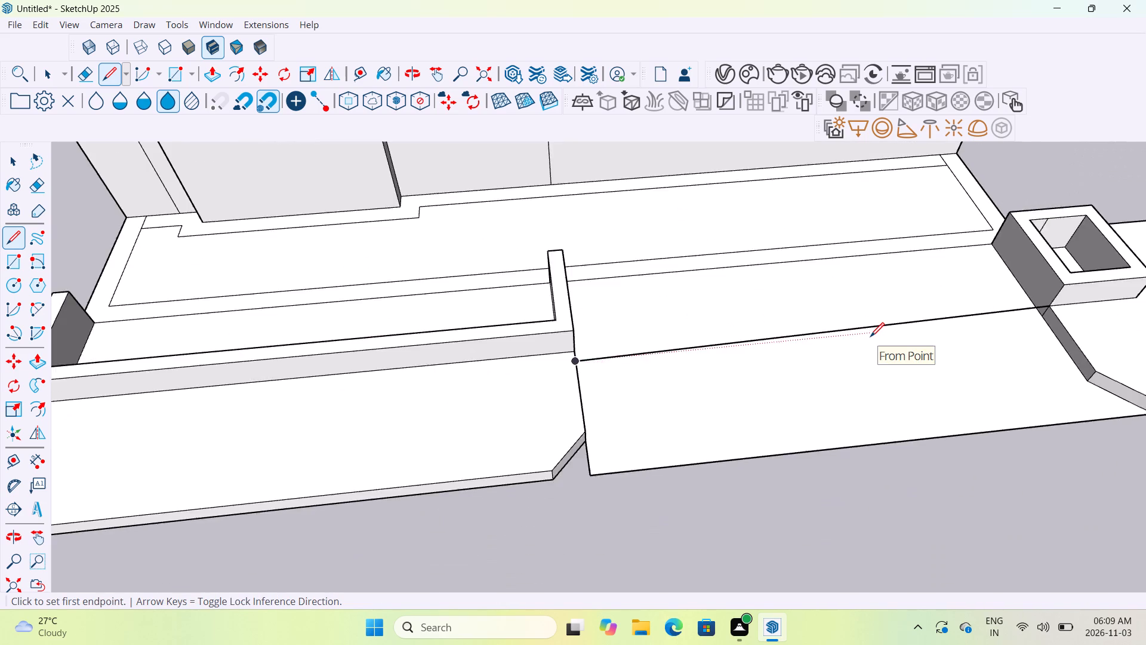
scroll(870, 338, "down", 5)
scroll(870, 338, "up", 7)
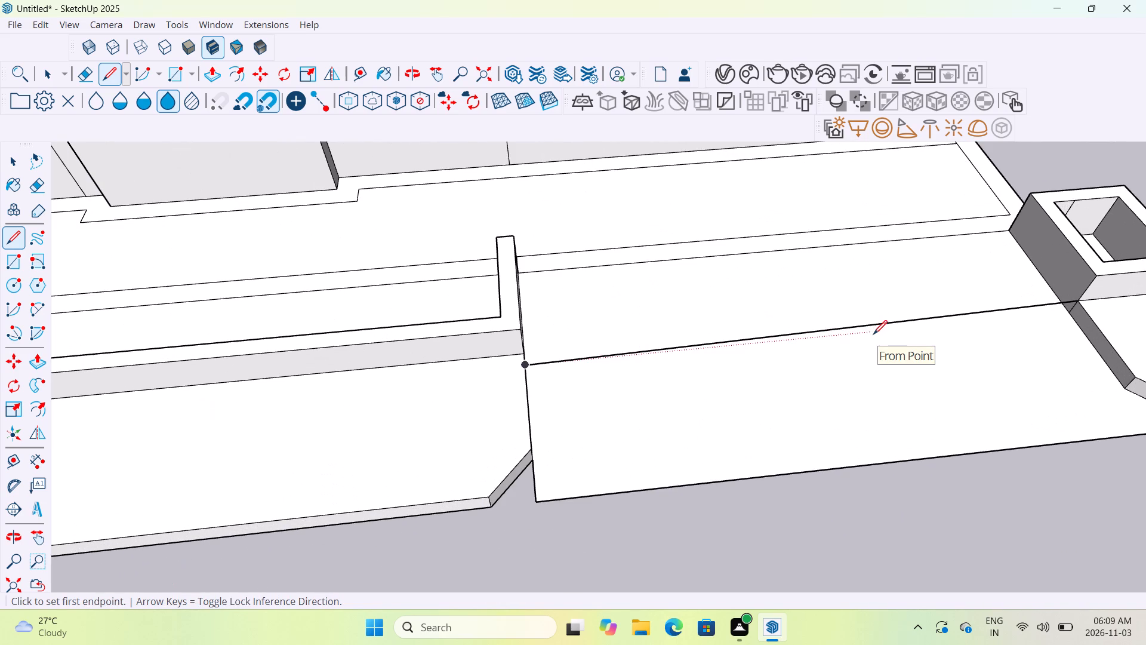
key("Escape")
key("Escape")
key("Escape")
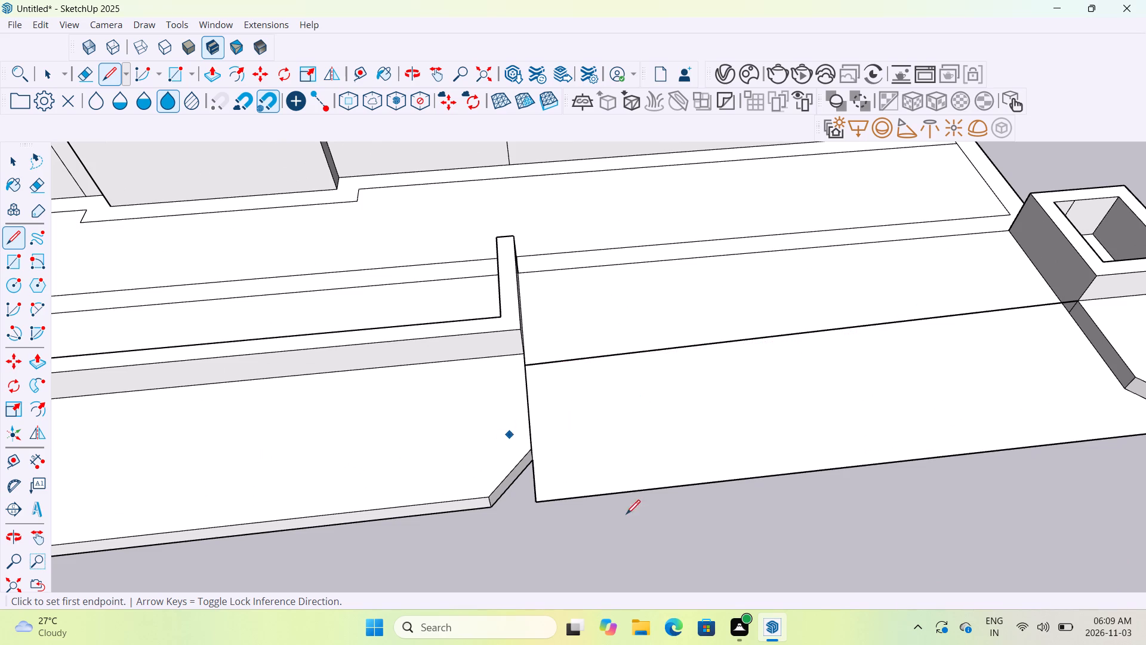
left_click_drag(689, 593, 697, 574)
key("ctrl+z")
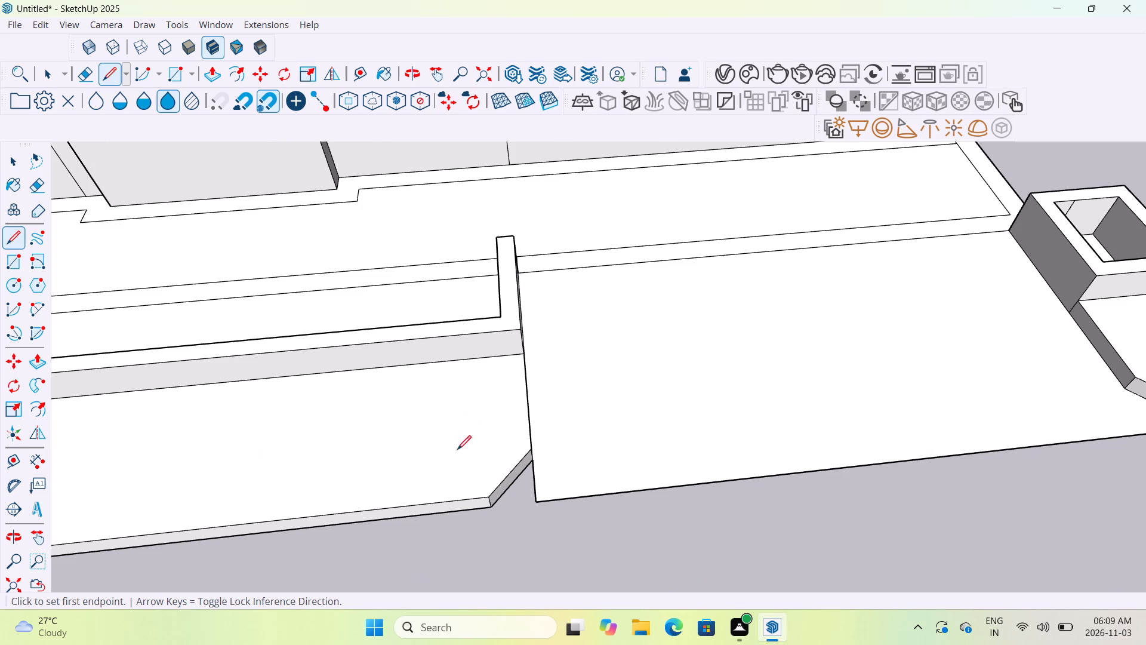
Draw a line across the entrance ground from the bed wall's outer front corner to the small planter's front bottom corner.
scroll(543, 362, "up", 12)
middle_click_drag(543, 360, 491, 365)
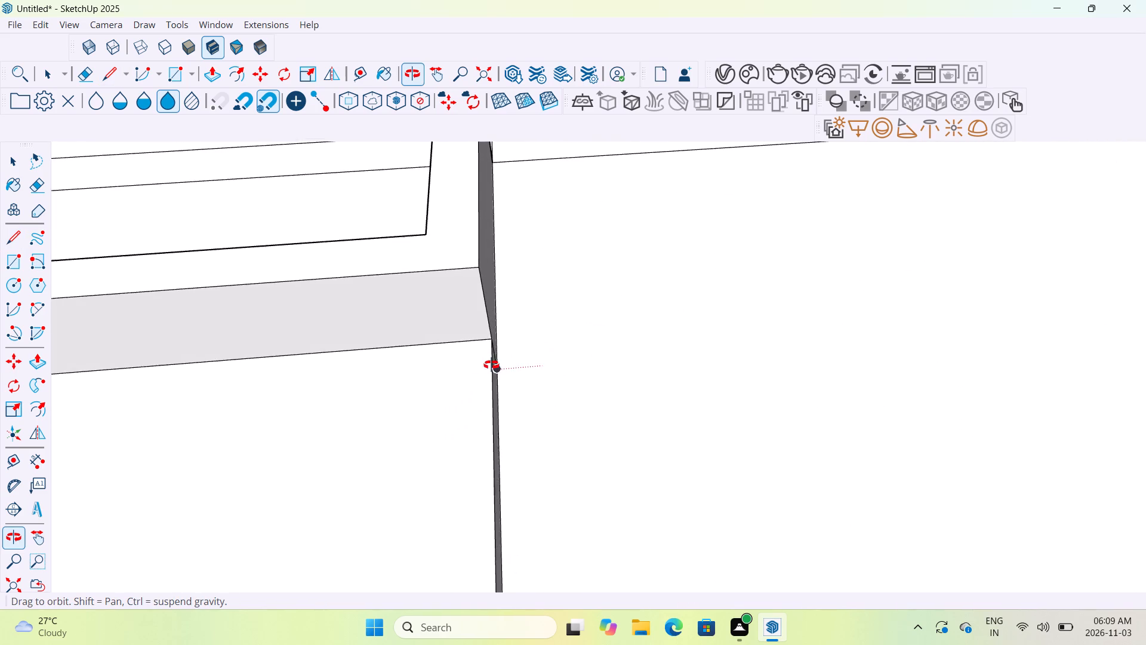
middle_click_drag(491, 365, 458, 375)
left_click(494, 350)
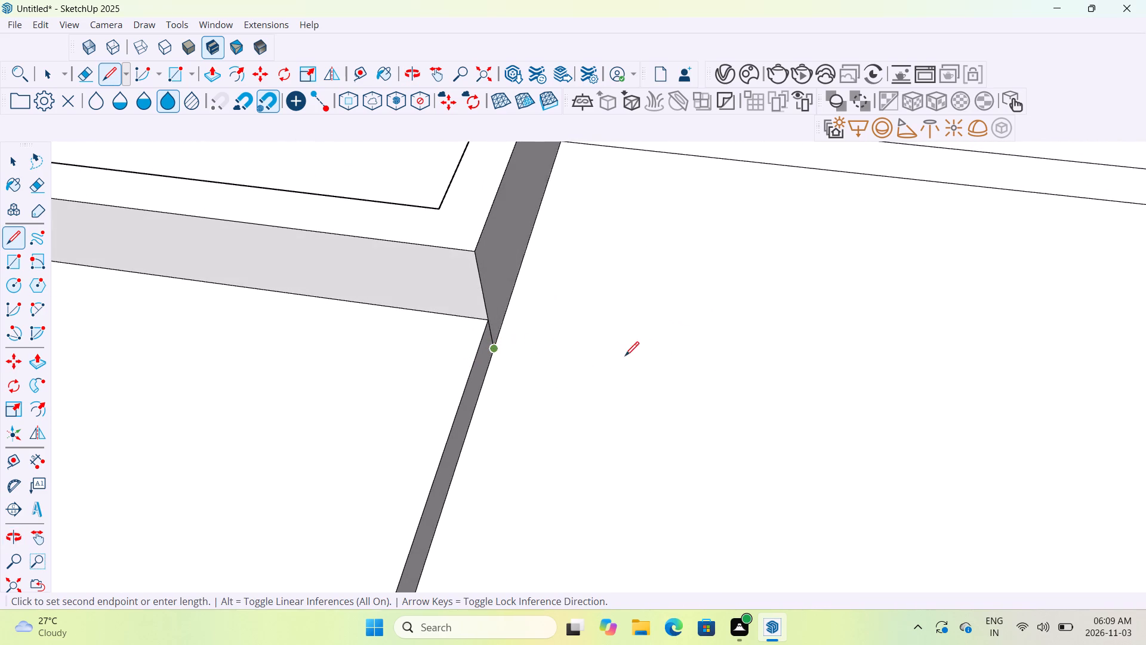
scroll(641, 360, "down", 20)
scroll(641, 360, "down", 2)
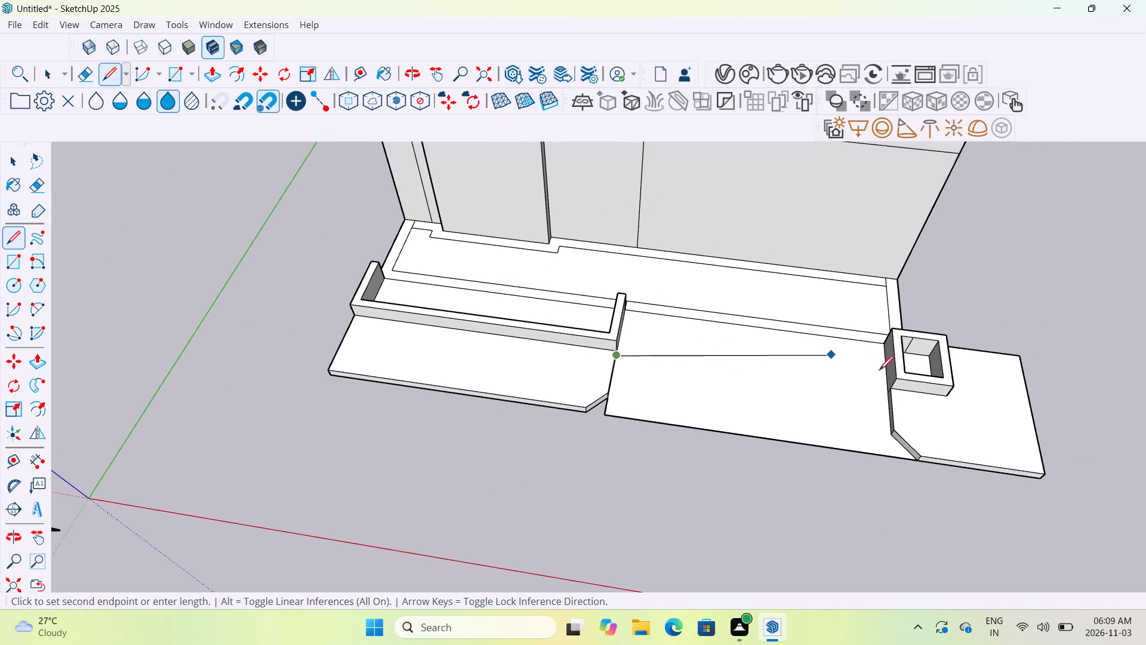
scroll(883, 384, "up", 9)
scroll(883, 384, "down", 1)
scroll(883, 384, "up", 3)
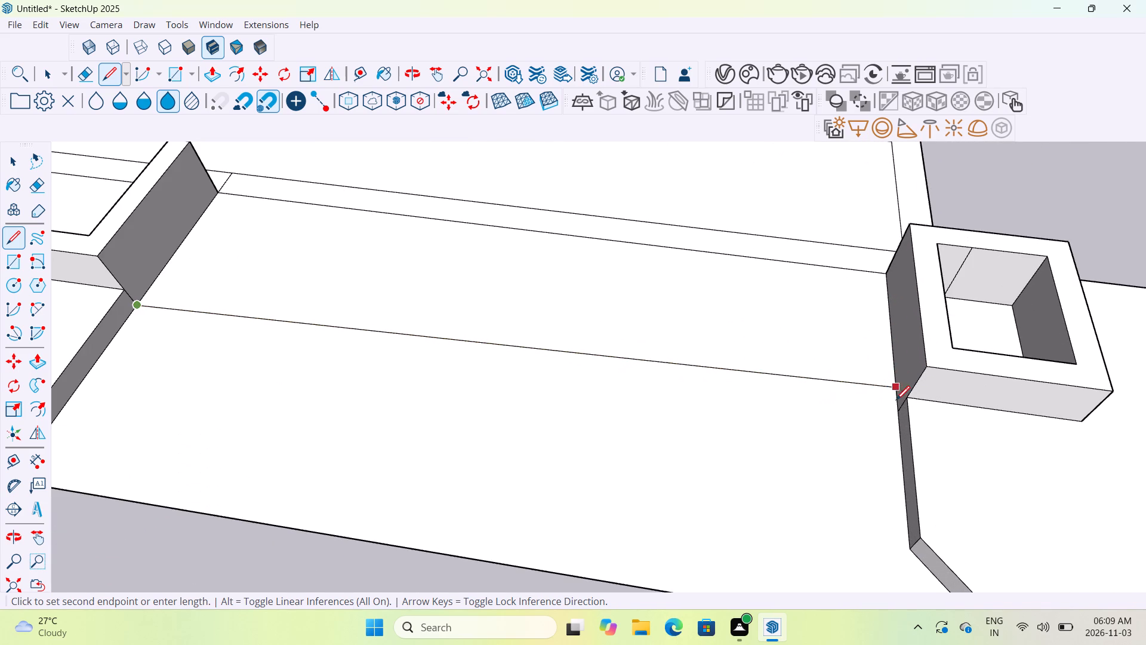
left_click(897, 408)
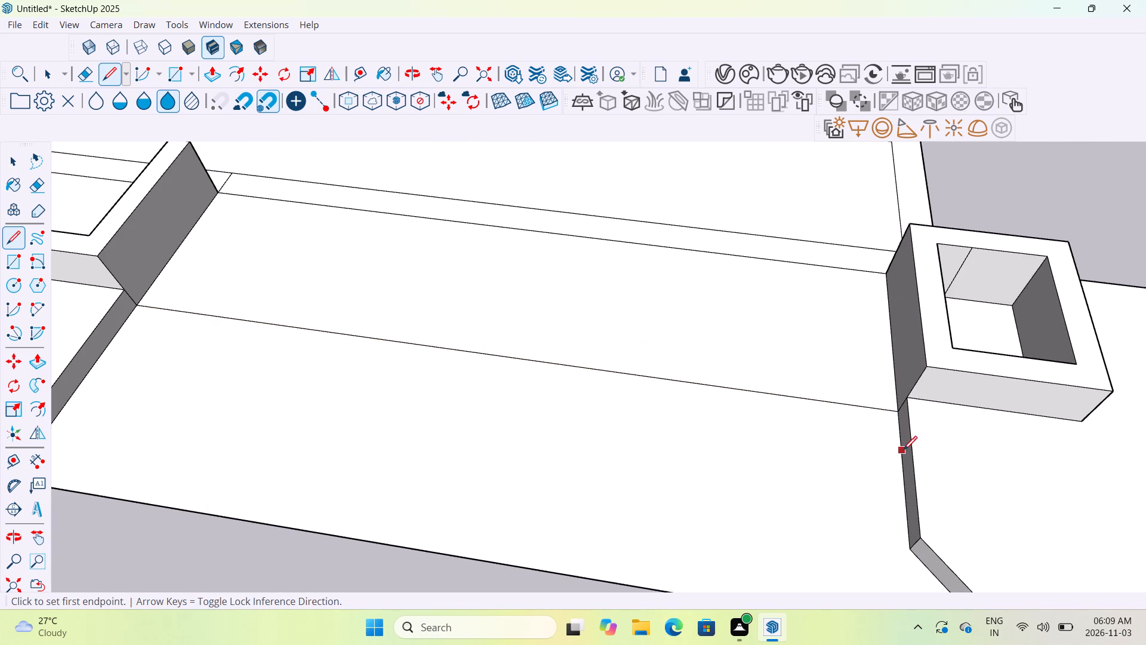
Erase the entrance ground's front edge beyond the new line, plus the leftover edge beside the bed-side slab's chamfered corner.
scroll(903, 458, "down", 7)
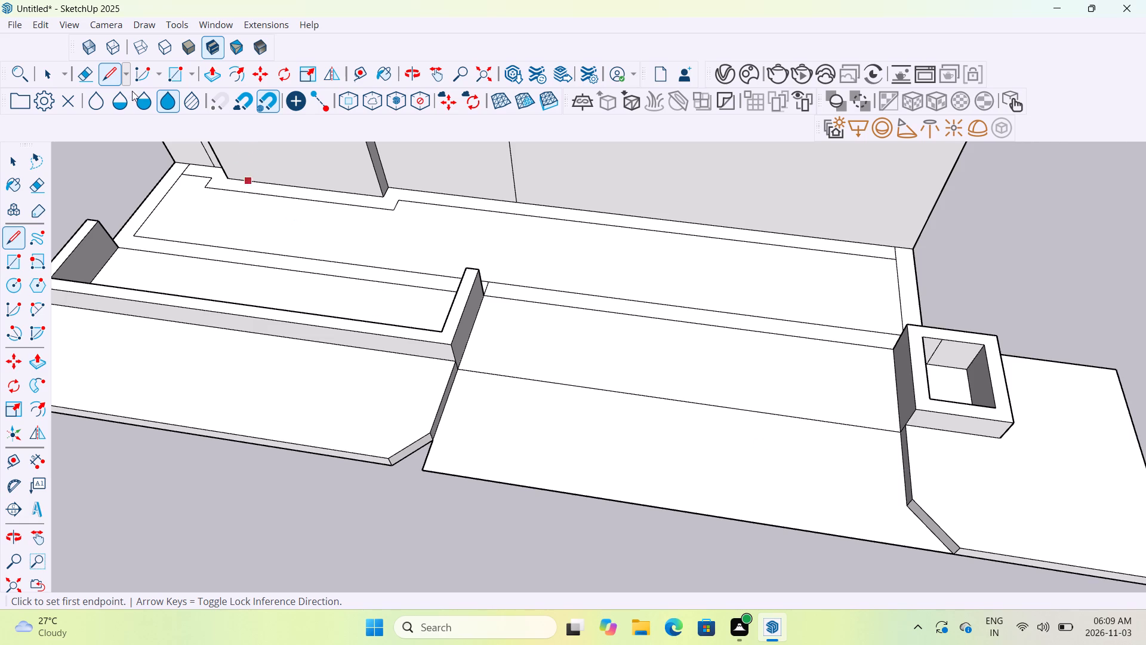
left_click(74, 76)
left_click_drag(621, 456, 620, 461)
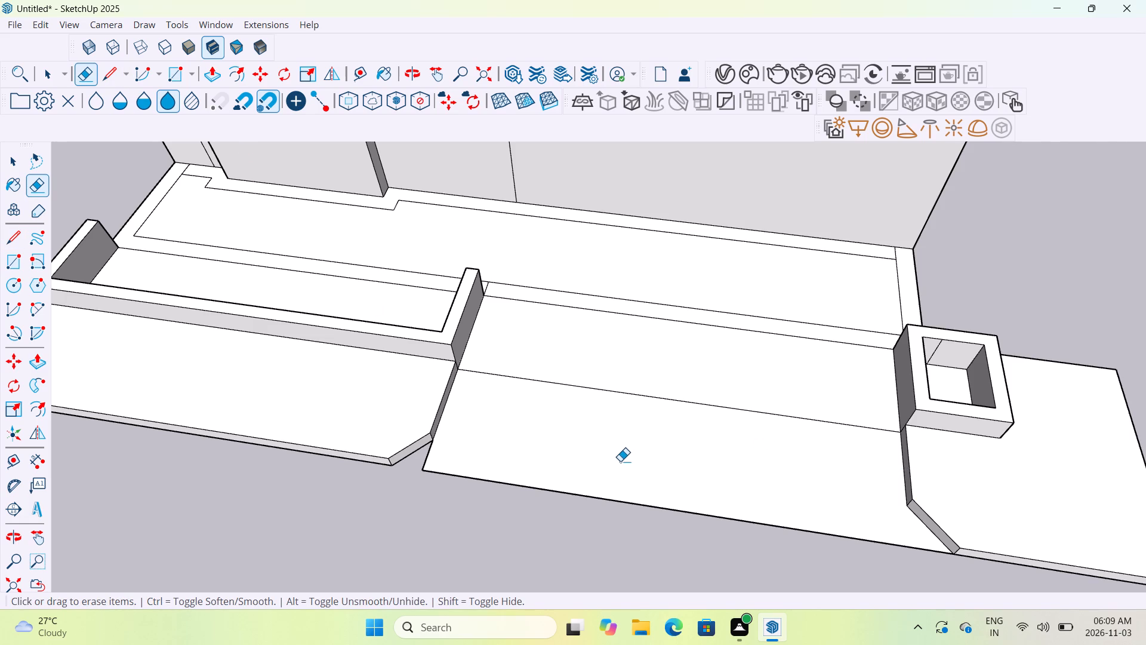
left_click_drag(620, 461, 612, 514)
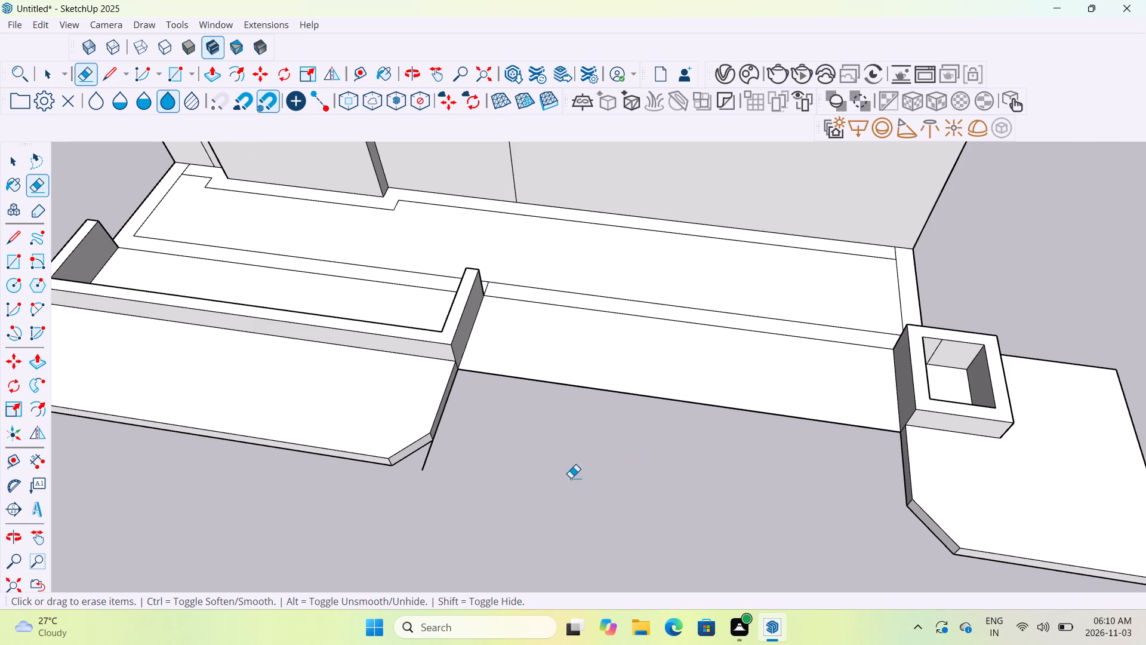
scroll(428, 468, "up", 6)
left_click_drag(404, 466, 430, 449)
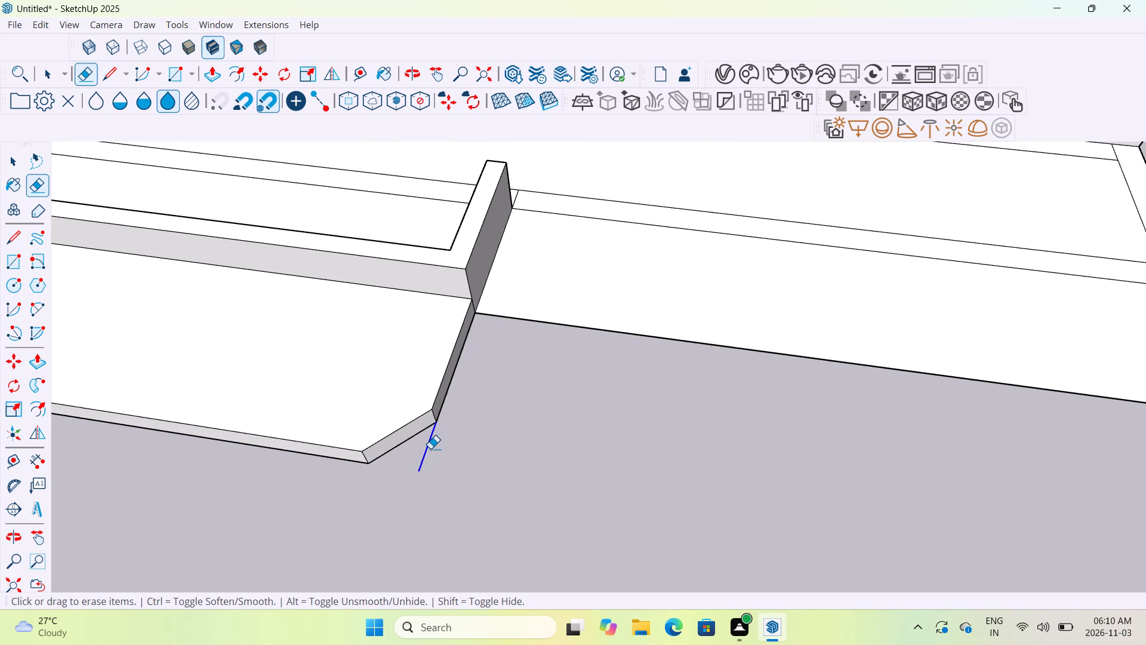
Examine the whole building, its front slabs and the tall front panel from the front.
scroll(431, 449, "down", 11)
scroll(431, 449, "up", 1)
scroll(431, 449, "down", 9)
middle_click_drag(491, 496, 528, 380)
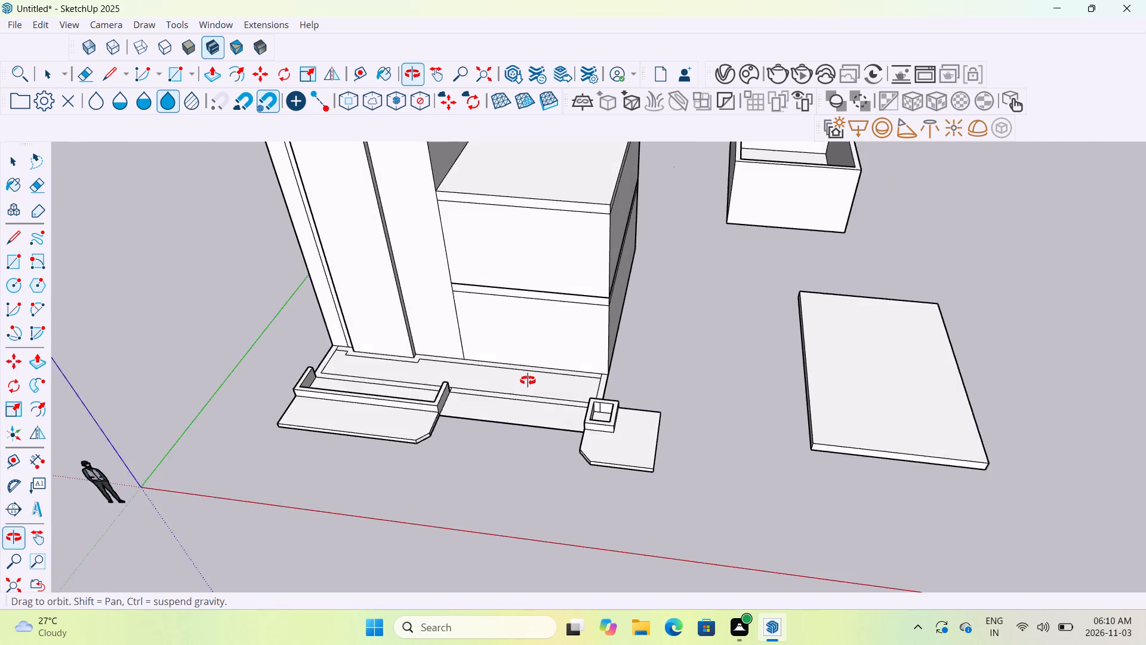
middle_click_drag(528, 380, 530, 338)
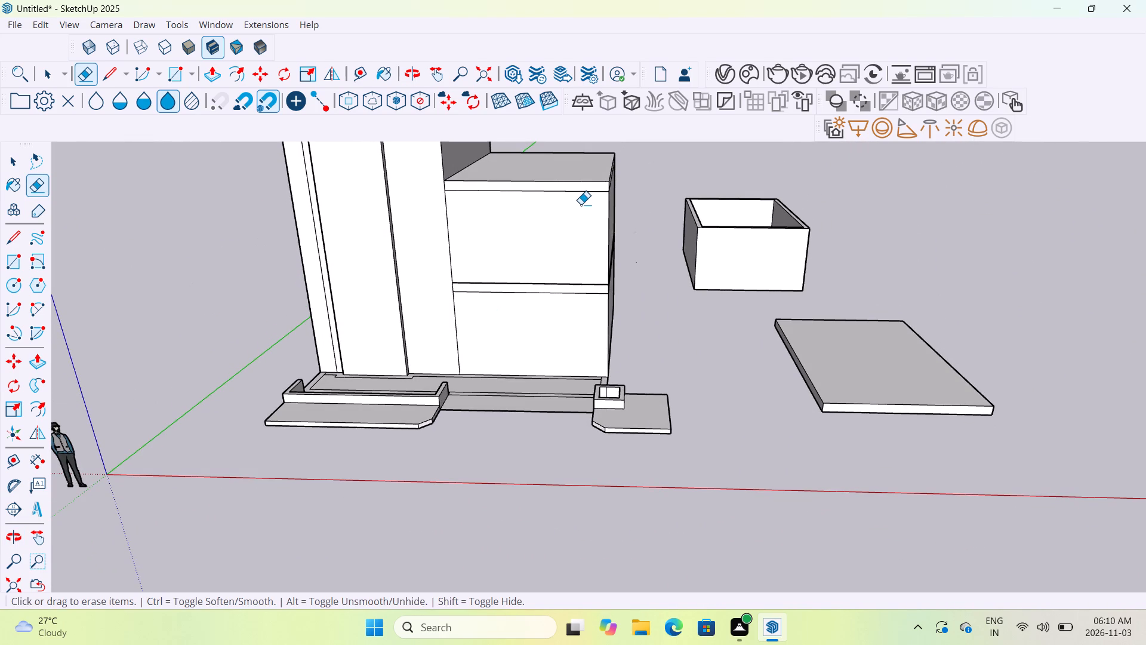
scroll(545, 460, "up", 2)
scroll(529, 370, "down", 4)
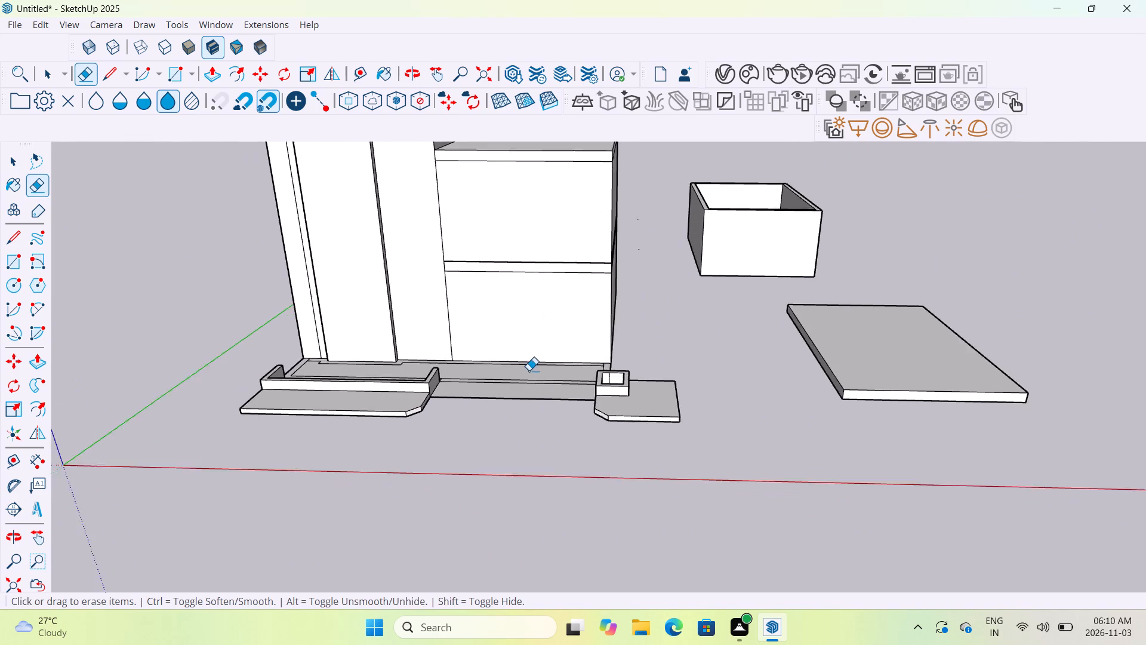
scroll(529, 370, "down", 9)
middle_click_drag(440, 285, 500, 233)
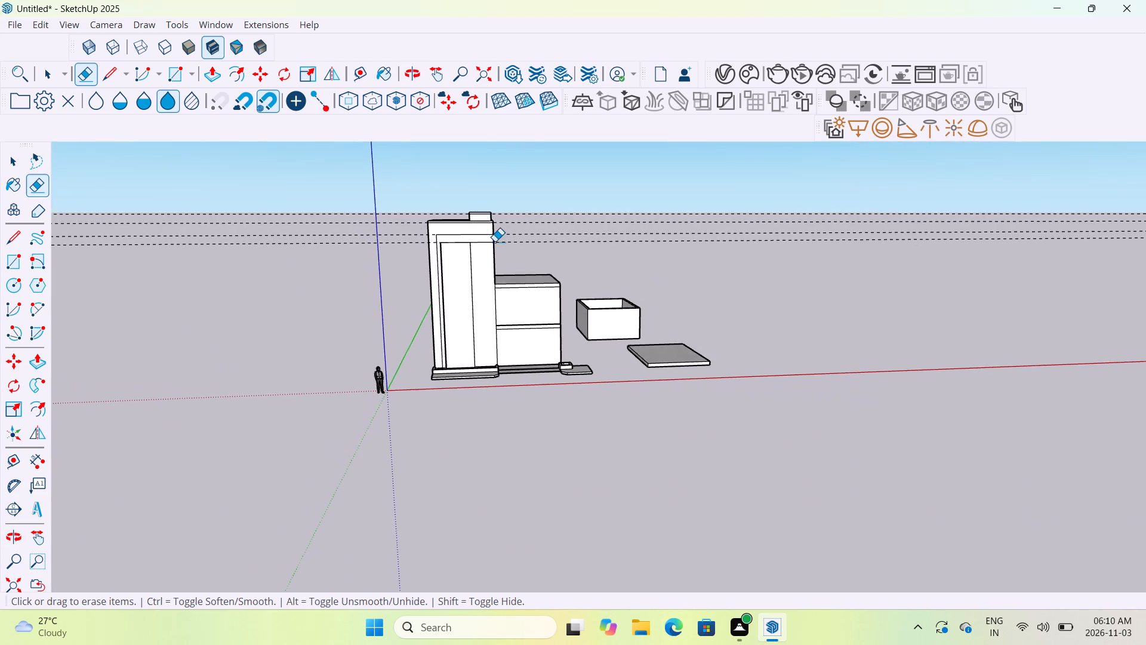
scroll(464, 260, "up", 9)
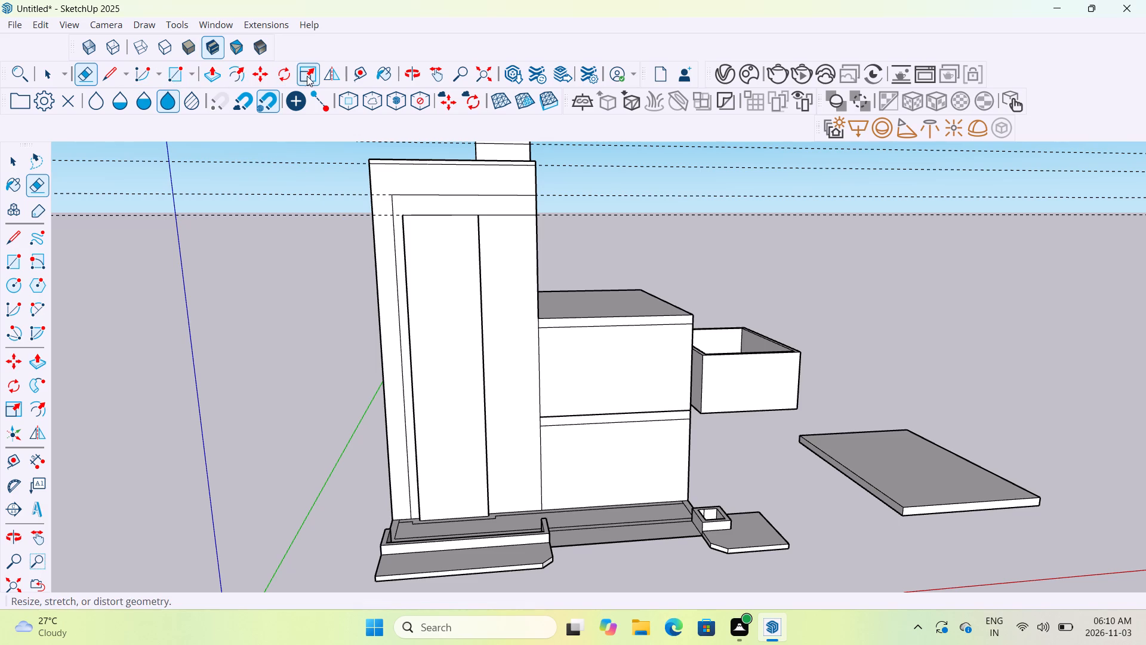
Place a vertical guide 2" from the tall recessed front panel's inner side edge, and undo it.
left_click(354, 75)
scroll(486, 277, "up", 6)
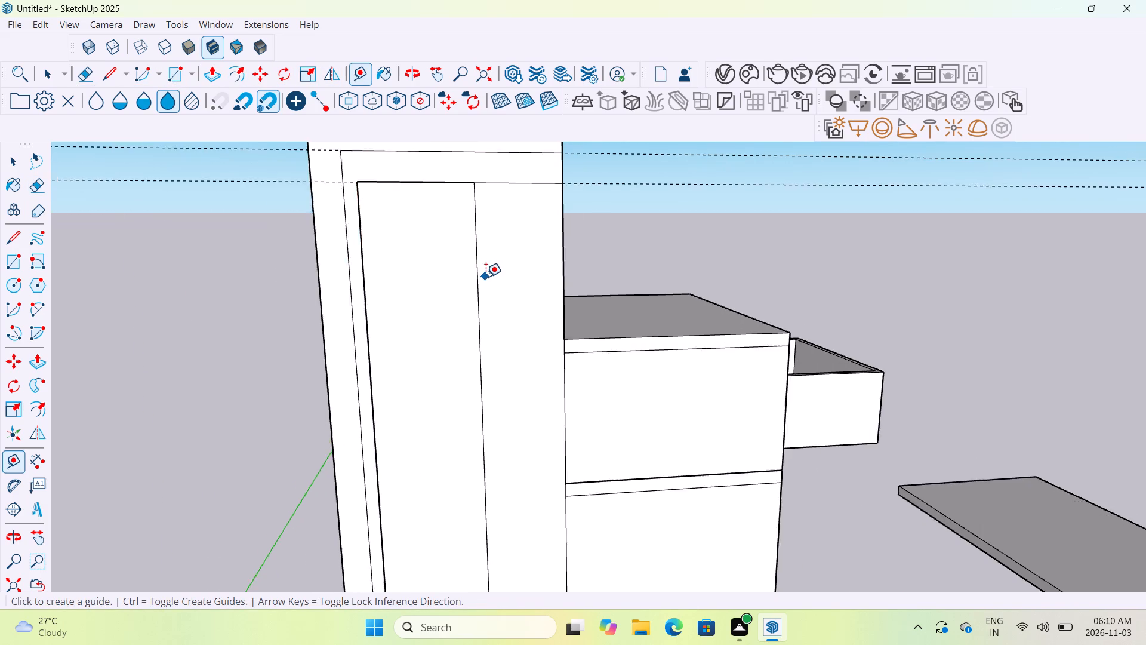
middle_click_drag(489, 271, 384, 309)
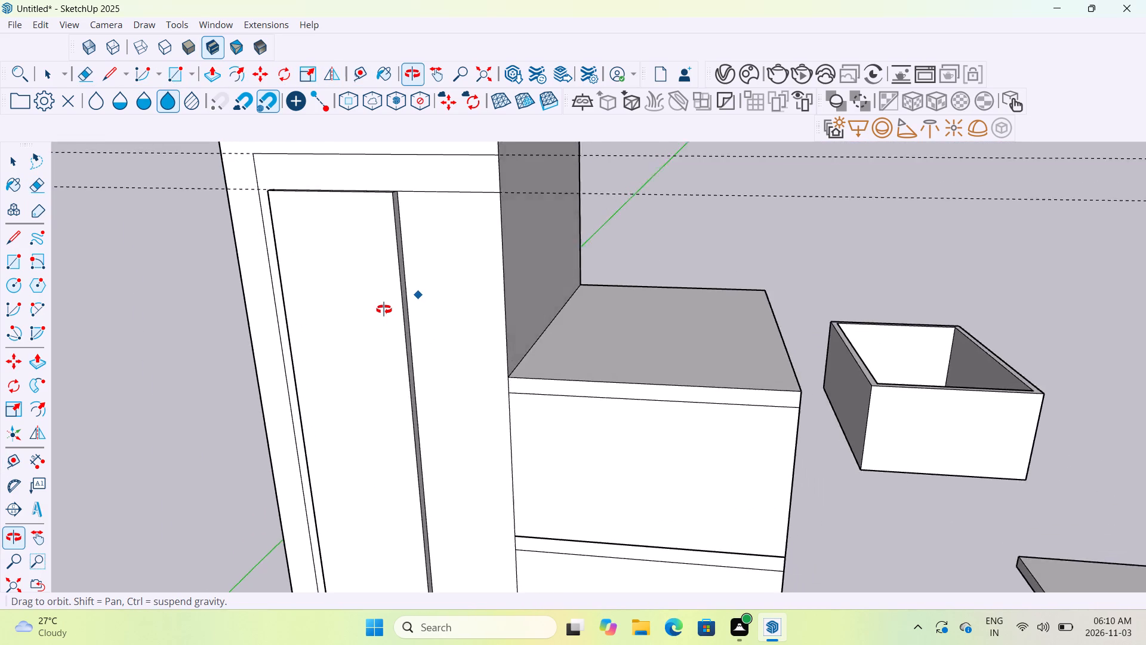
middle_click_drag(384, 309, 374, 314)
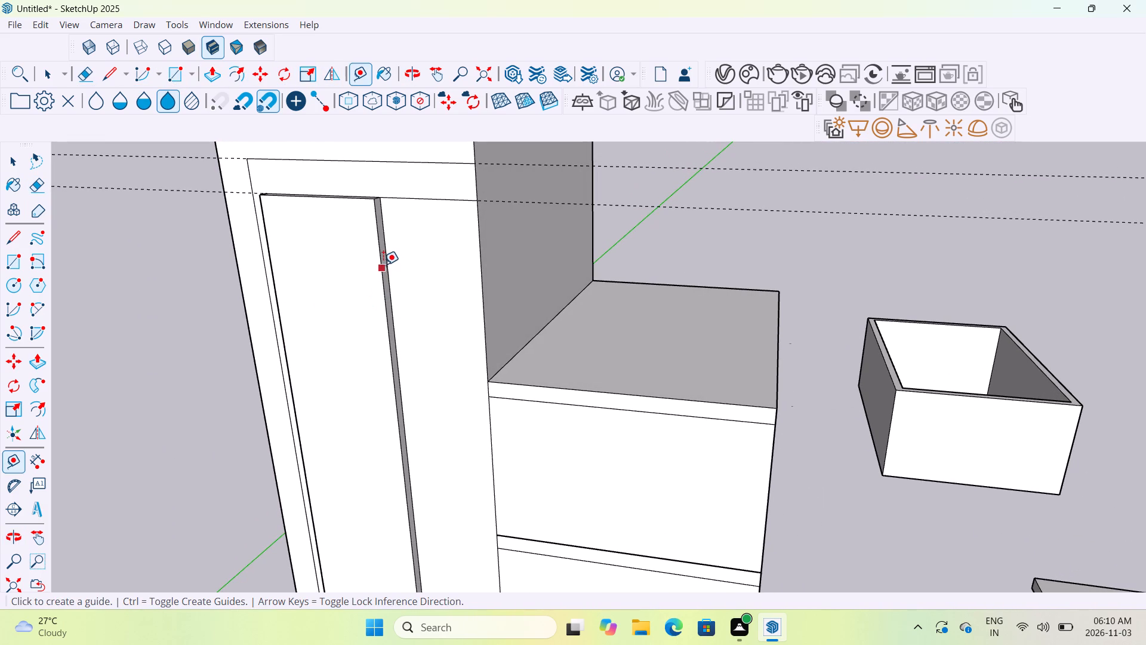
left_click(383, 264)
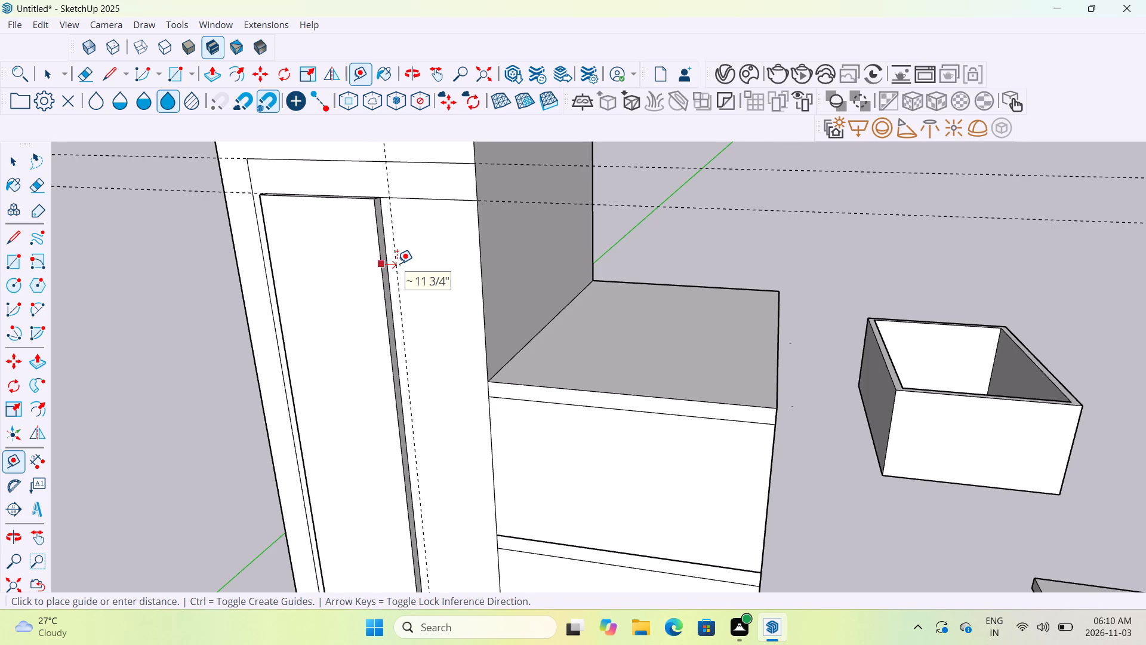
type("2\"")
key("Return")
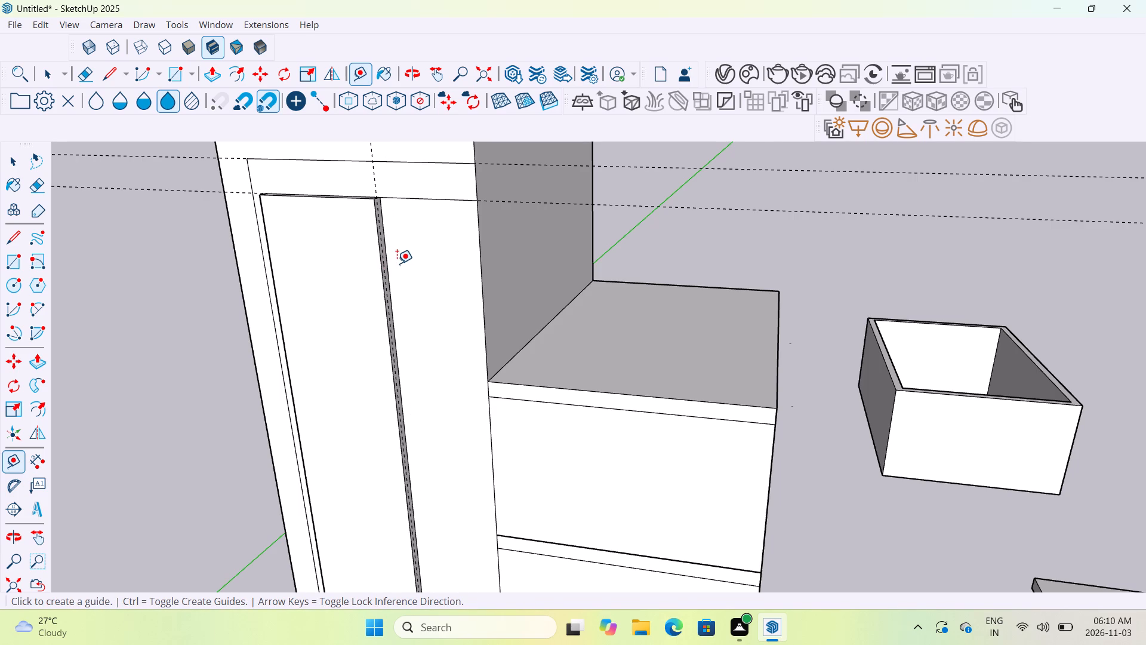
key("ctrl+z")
Push/Pull the tall recessed front panel outward until it is flush with the surrounding facade.
scroll(397, 263, "up", 1)
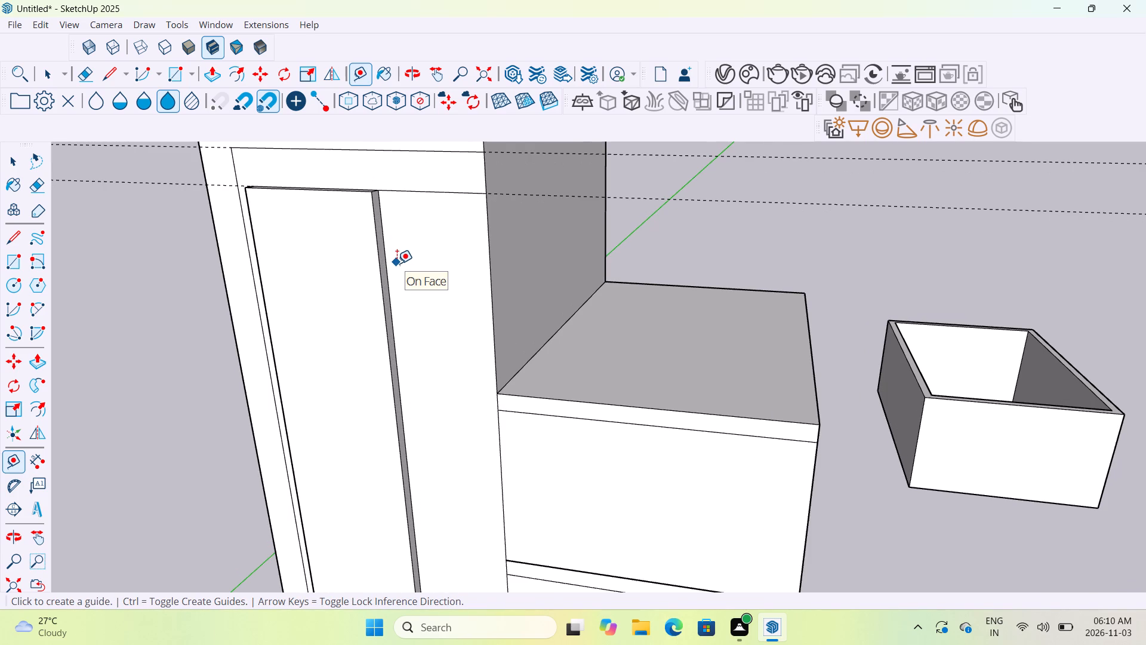
left_click(219, 80)
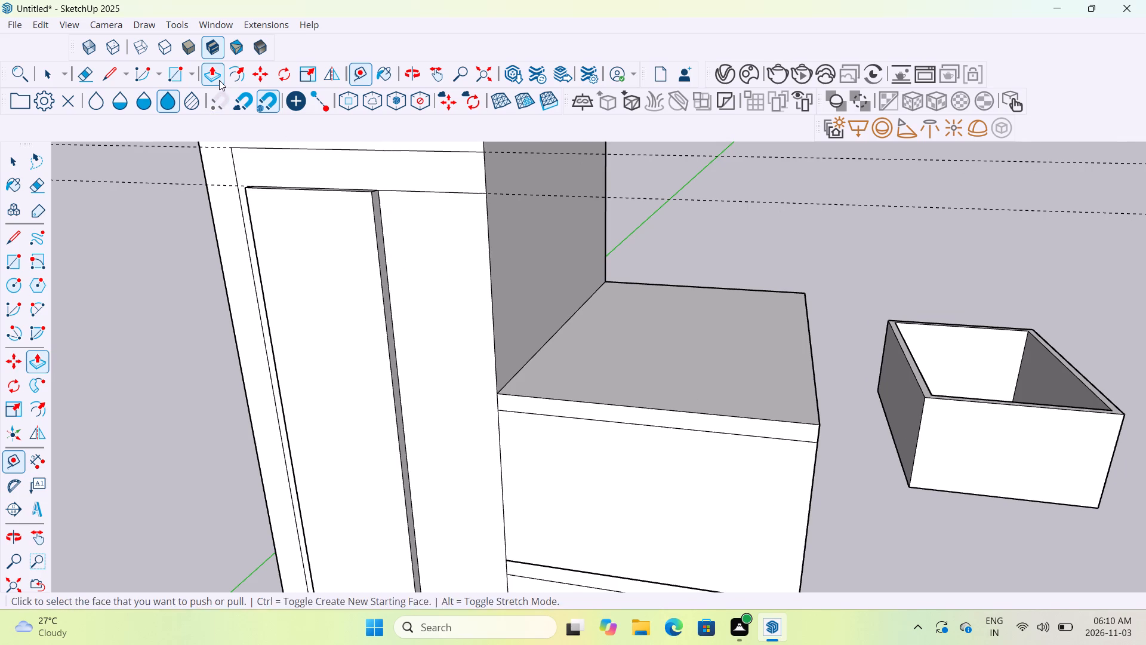
left_click(295, 241)
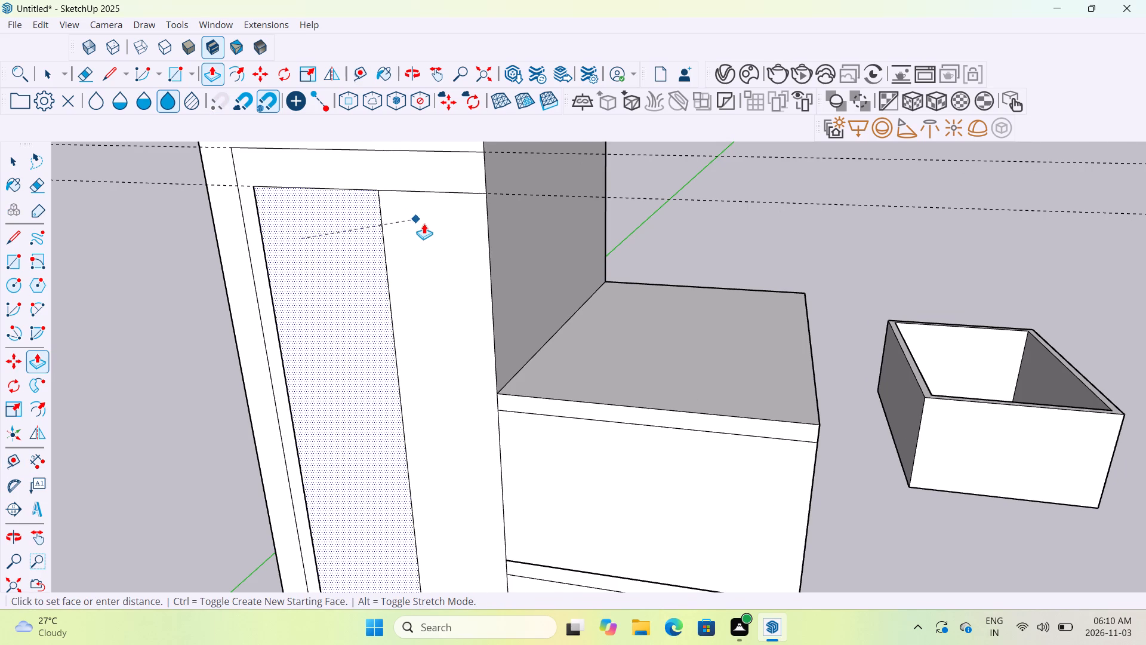
left_click(424, 223)
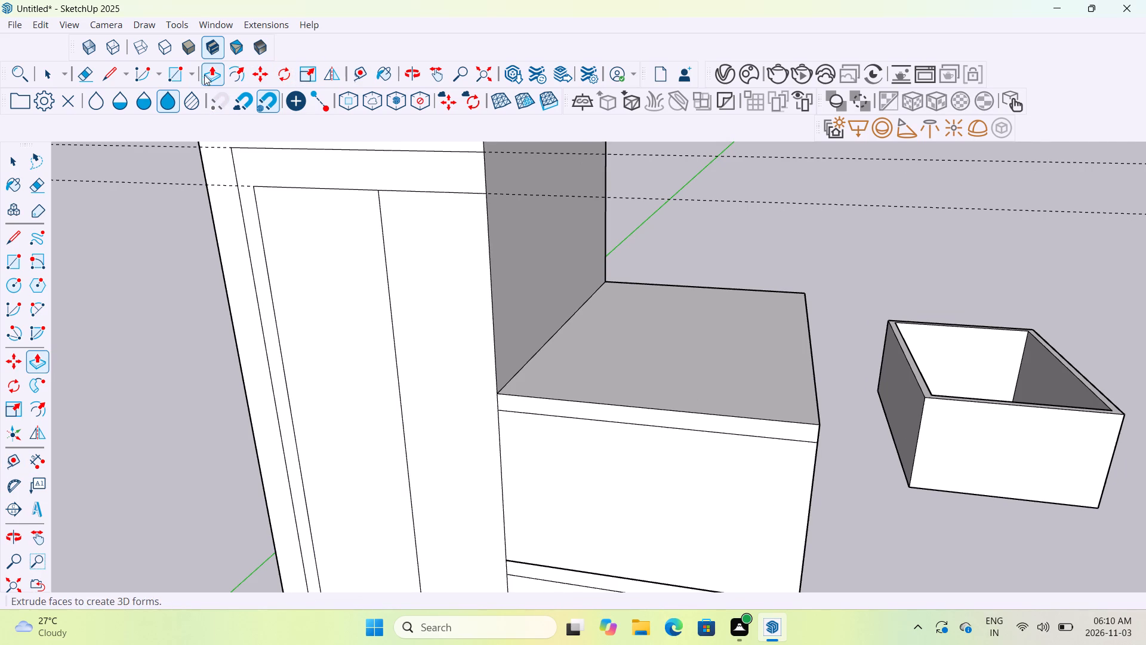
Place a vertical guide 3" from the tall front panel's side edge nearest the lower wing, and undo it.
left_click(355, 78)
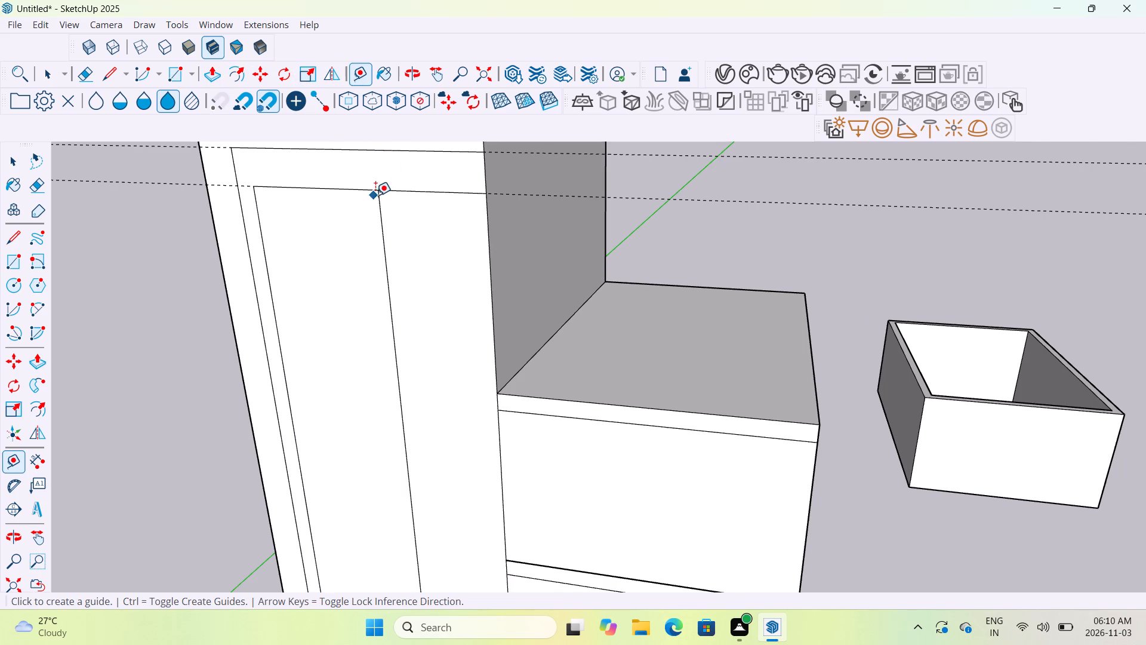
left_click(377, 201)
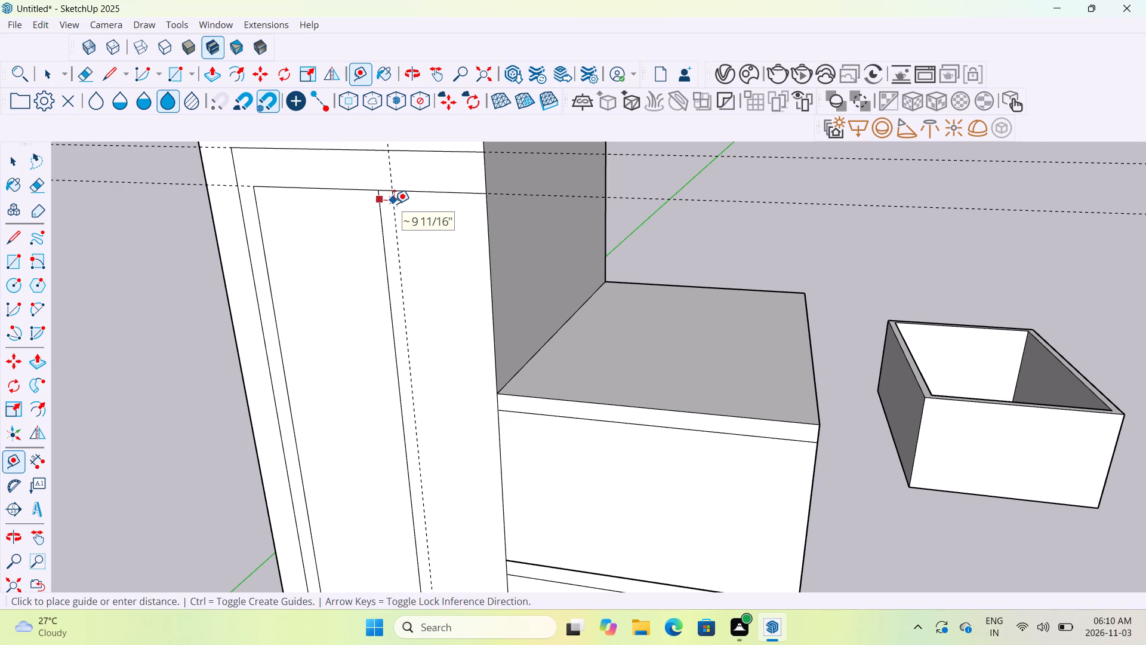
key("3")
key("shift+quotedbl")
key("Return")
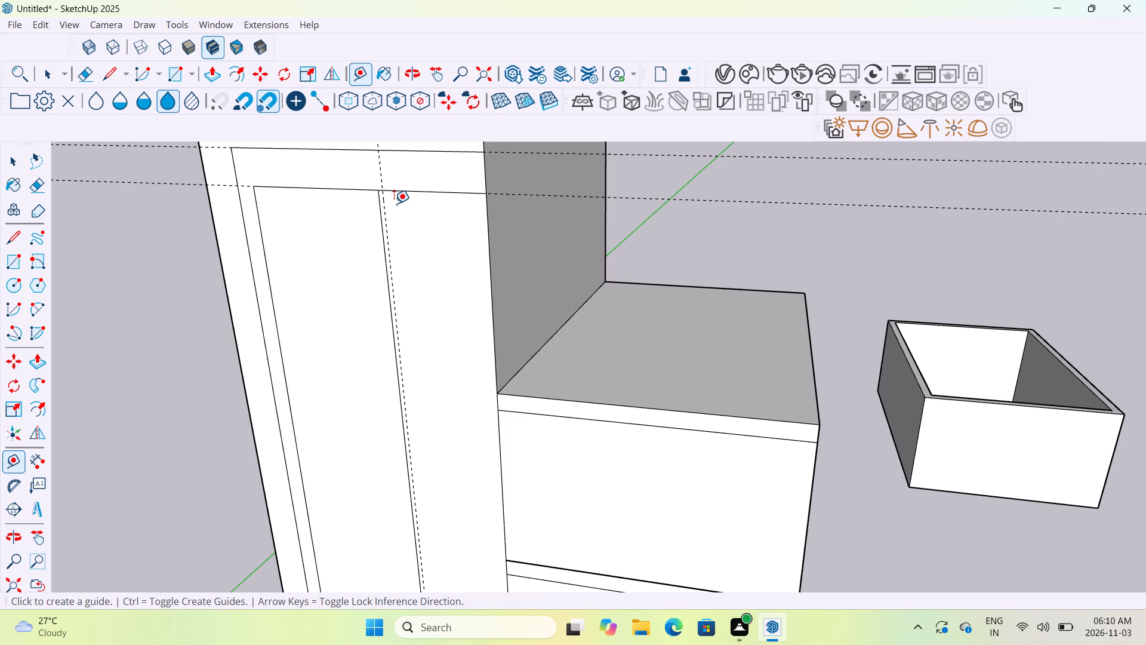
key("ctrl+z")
Place three vertical guides from the tall panel's edge towards the lower wing, at successive spacings of 2", 4" and 2".
scroll(394, 204, "up", 4)
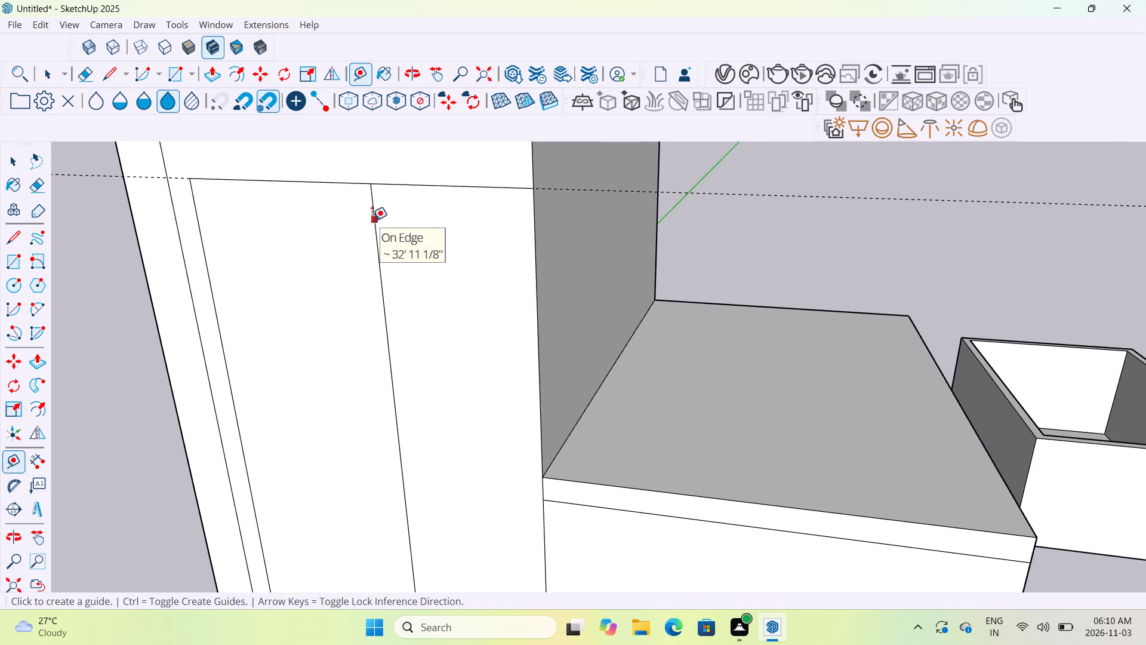
left_click(372, 220)
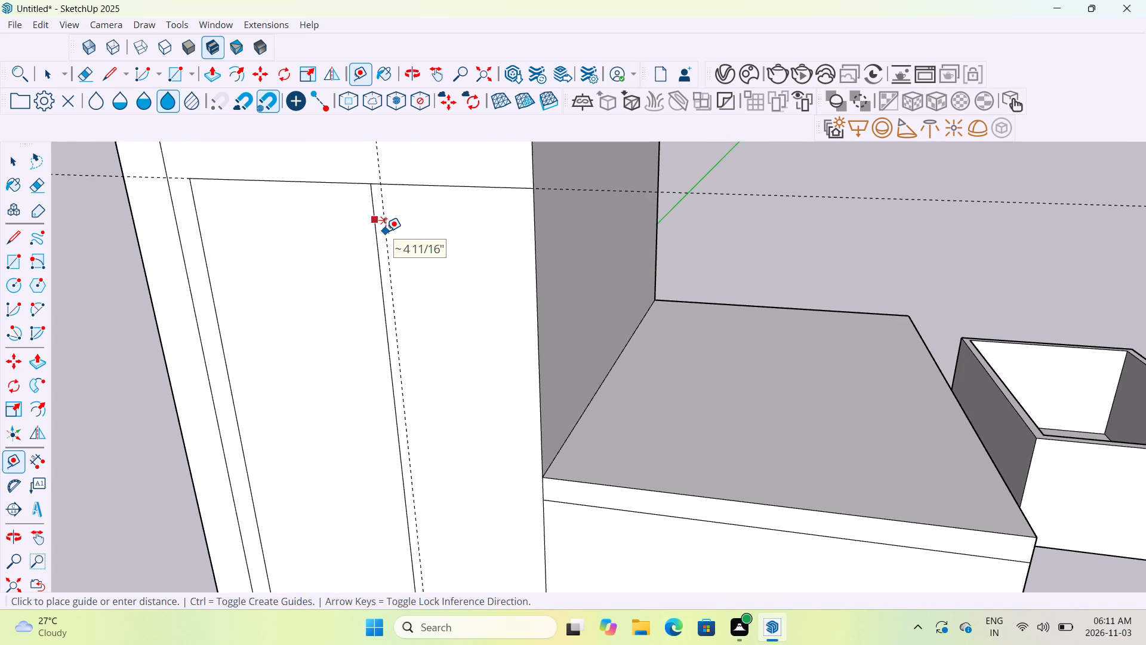
key("2")
key("shift+quotedbl")
key("Return")
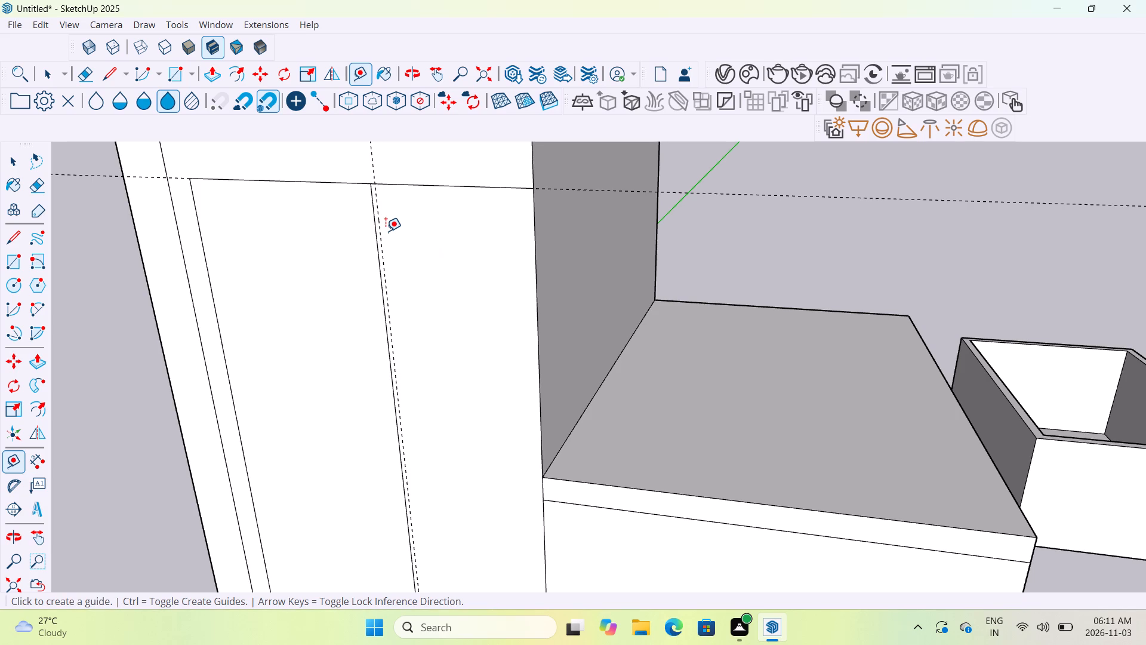
scroll(386, 231, "up", 3)
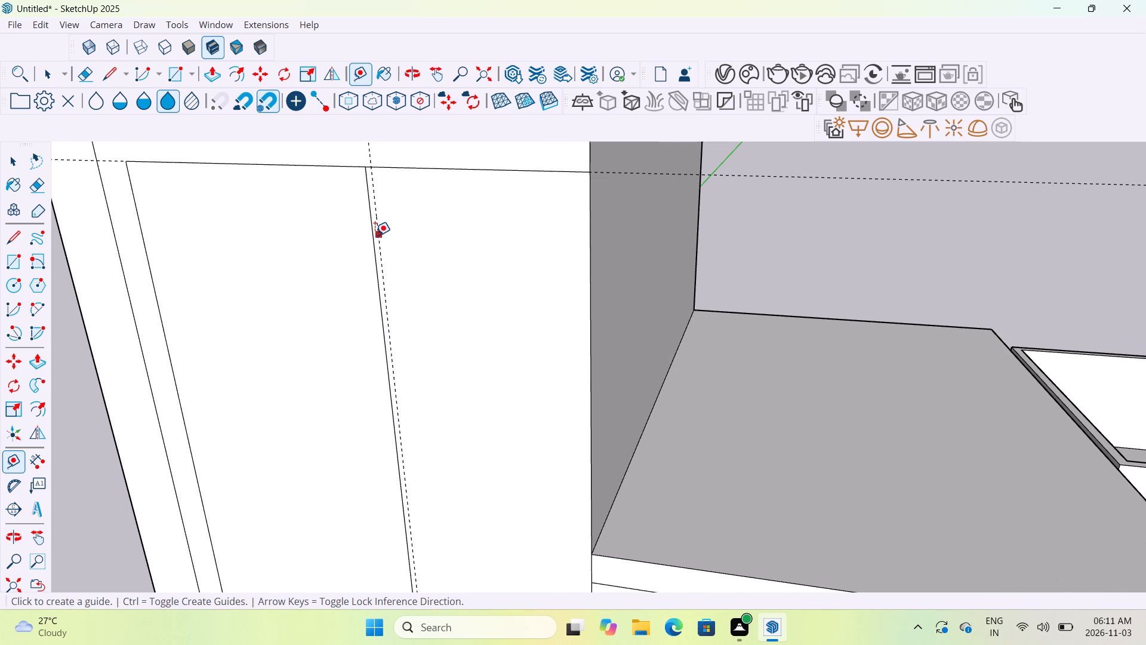
left_click(375, 235)
type("4\"")
key("Return")
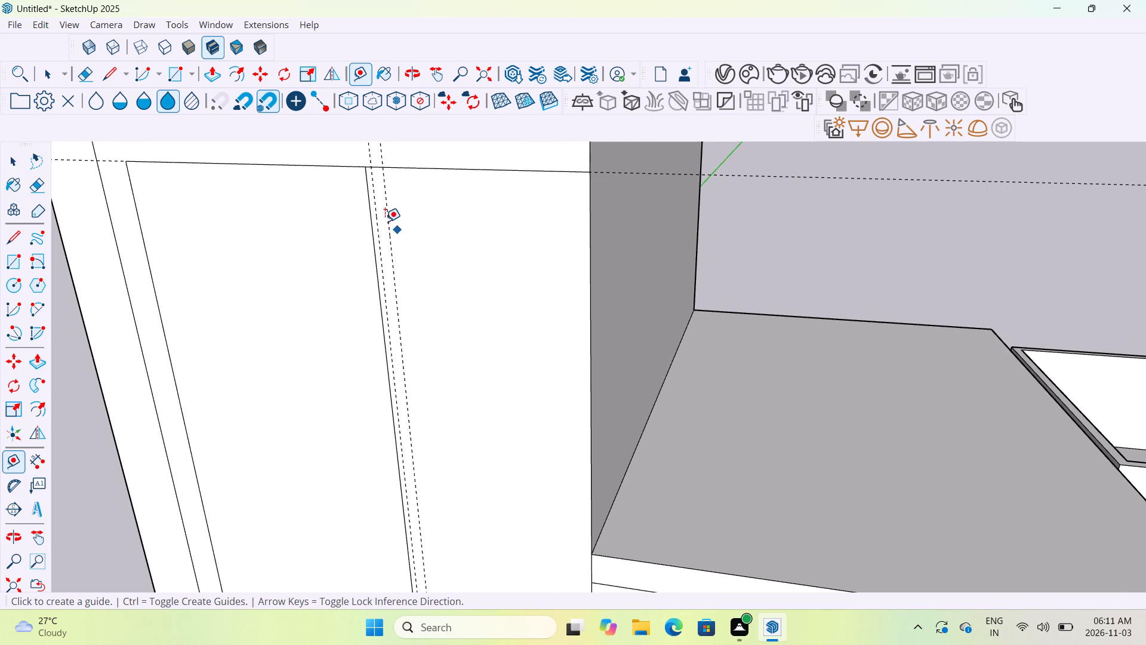
left_click(385, 218)
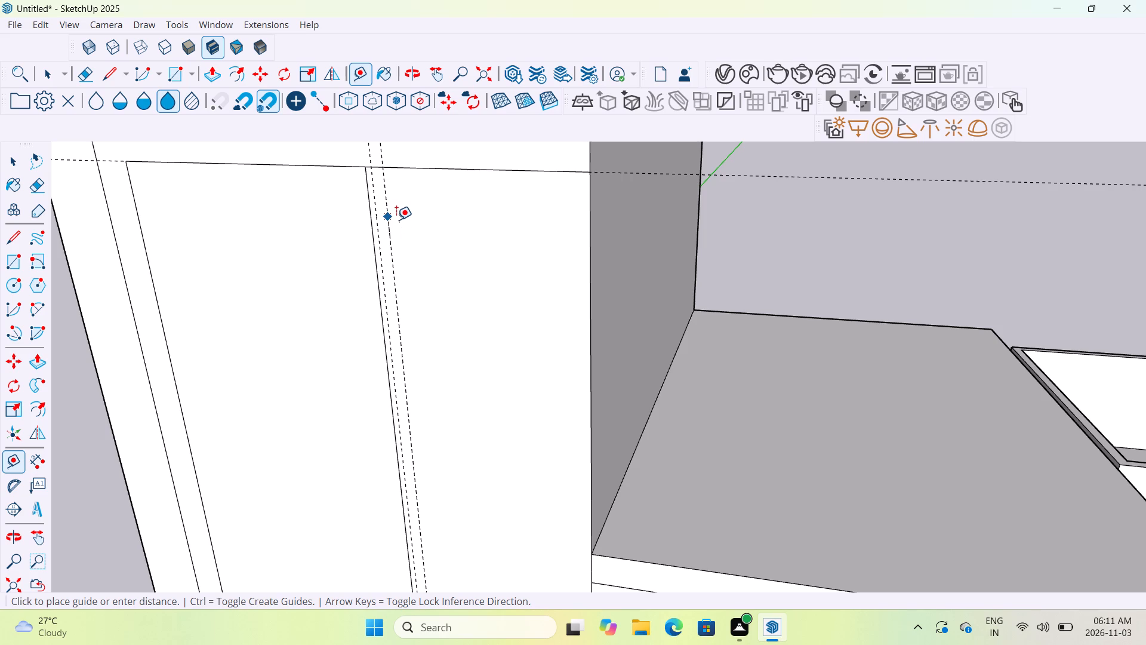
type("2\"")
key("Return")
scroll(401, 219, "up", 4)
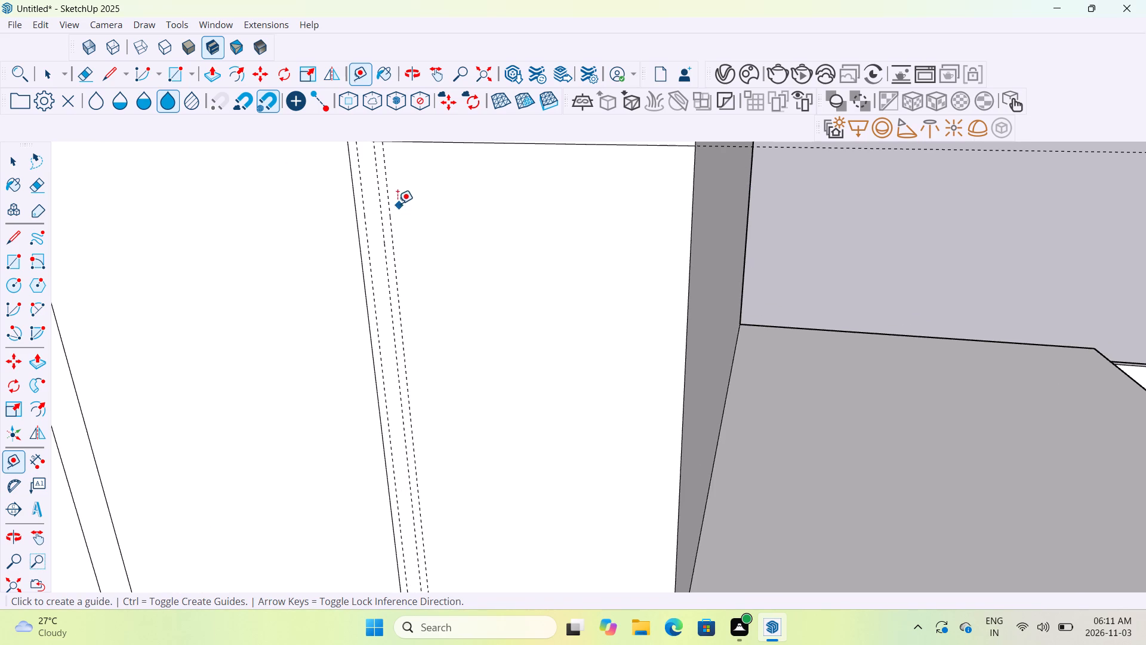
Continue the vertical guides on the tall panel towards the lower wing with two more, spaced 4" and 2" successively.
left_click(386, 190)
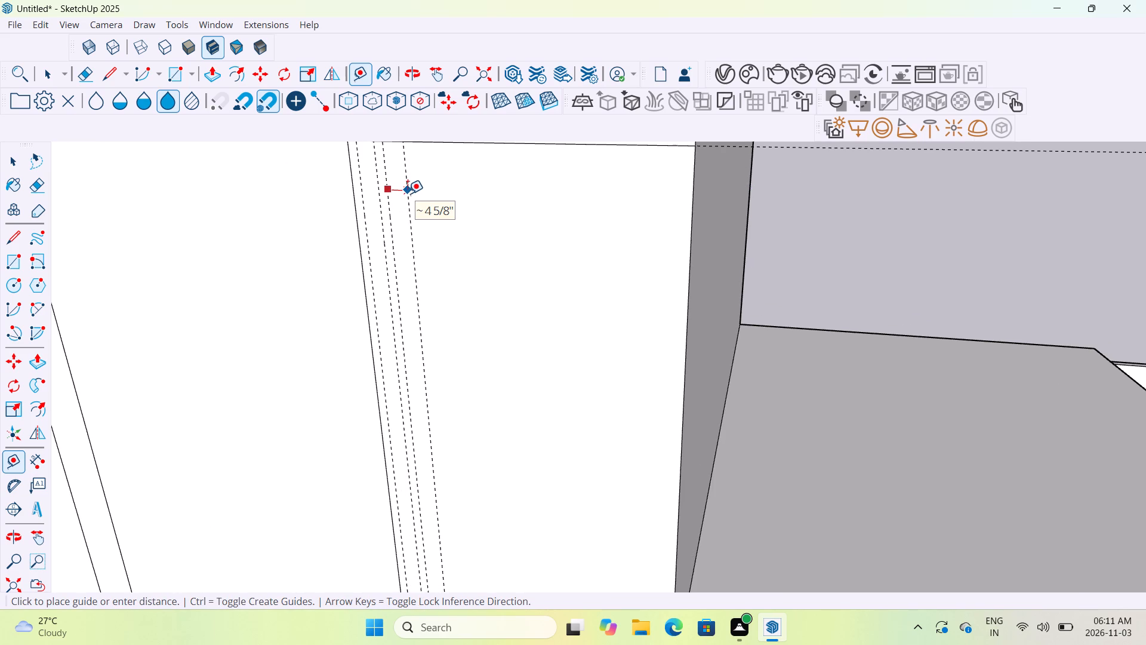
type("4\"")
key("Return")
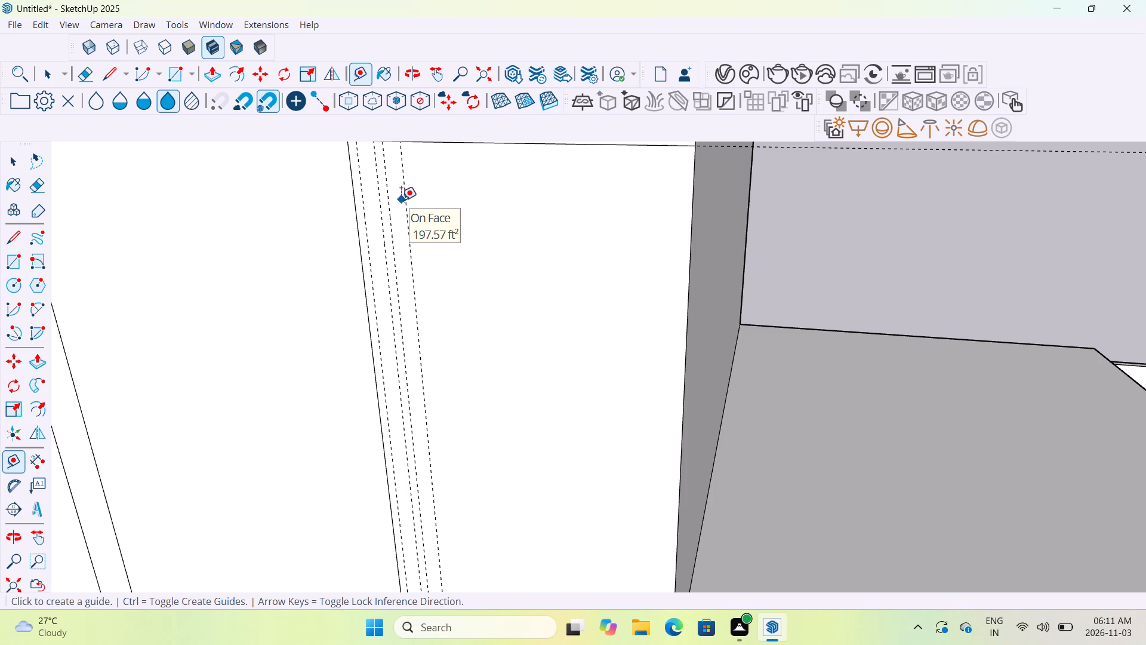
left_click(402, 200)
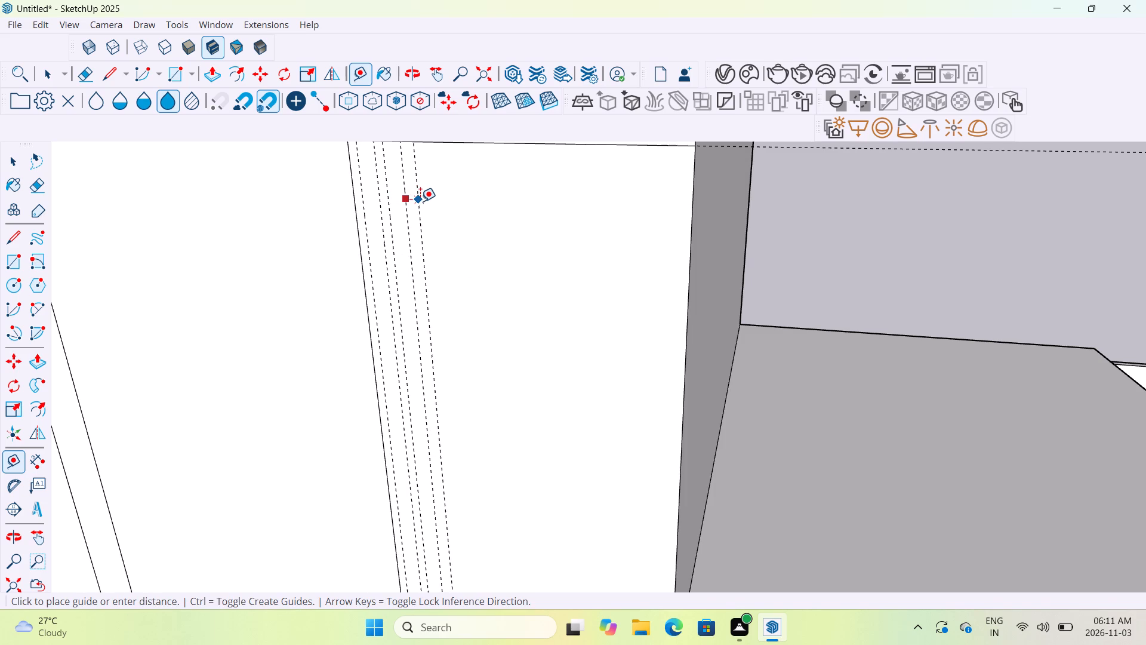
key("2")
key("shift+quotedbl")
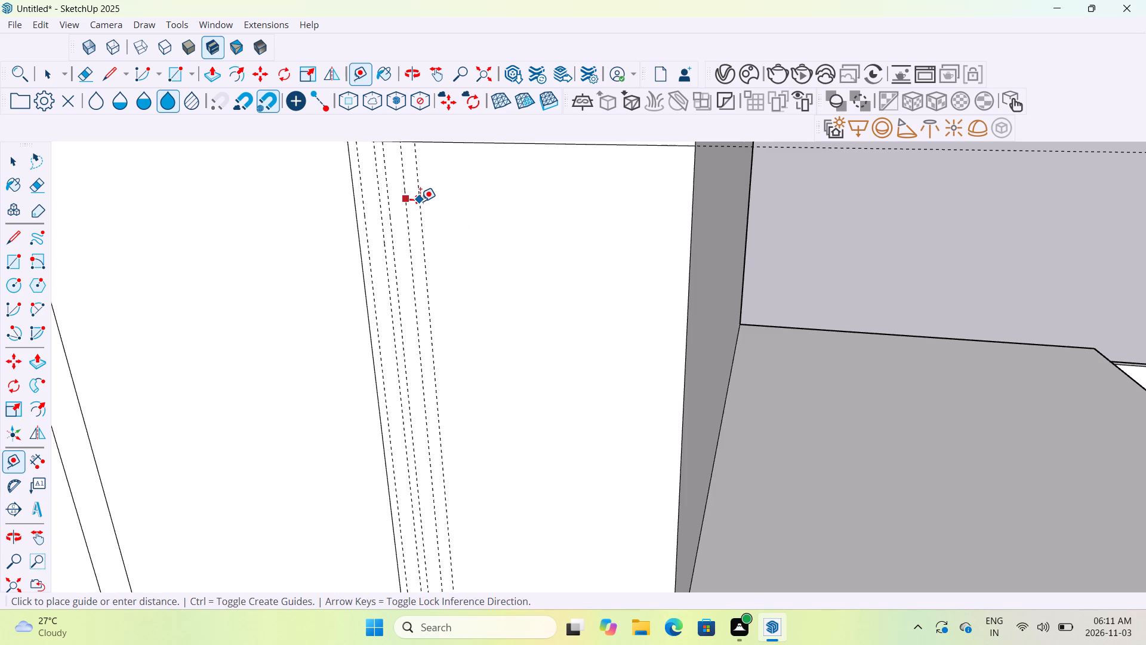
key("Return")
Add another pair of vertical guides beyond the outermost one on the panel face, at successive spacings of 4" and 2".
scroll(420, 201, "up", 3)
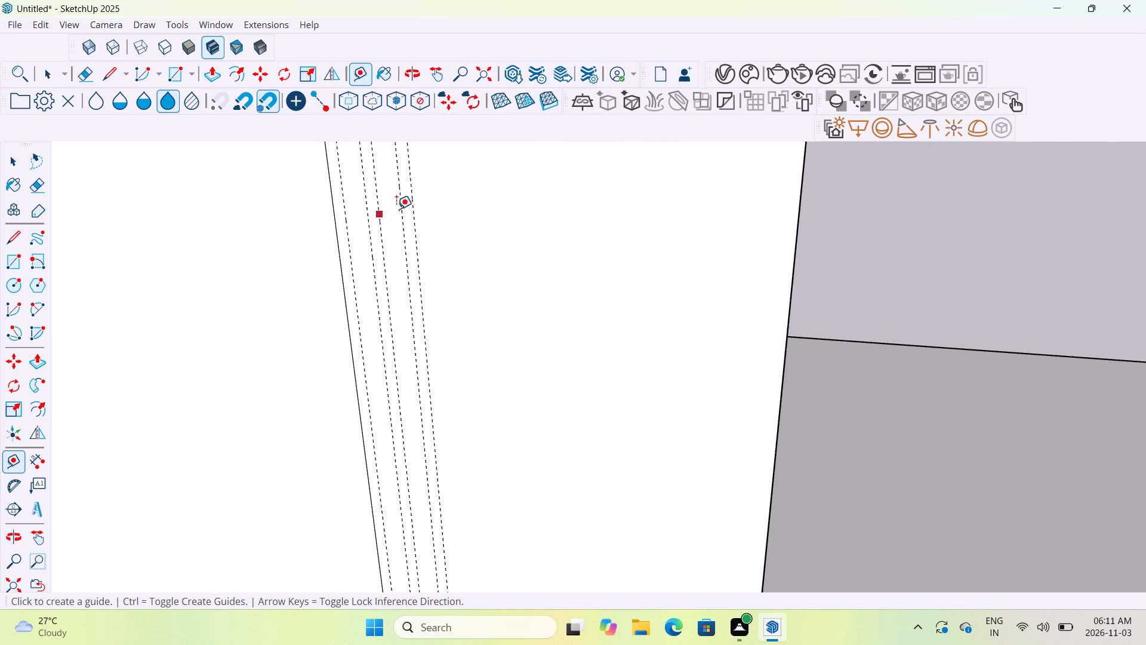
left_click(409, 199)
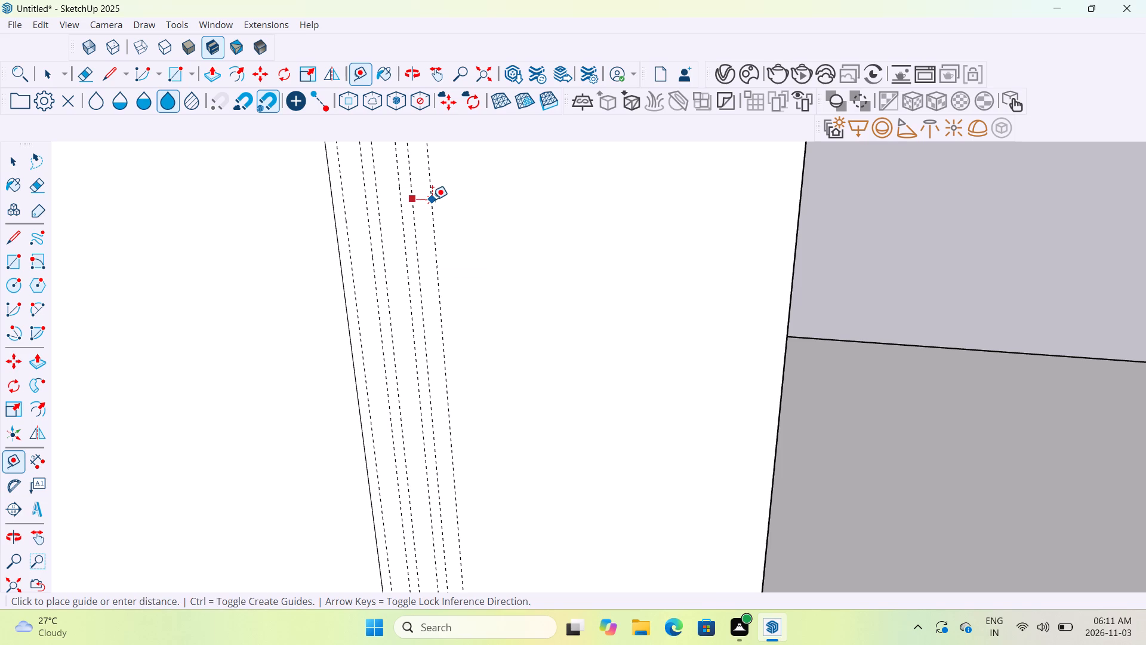
type("4\"")
key("Return")
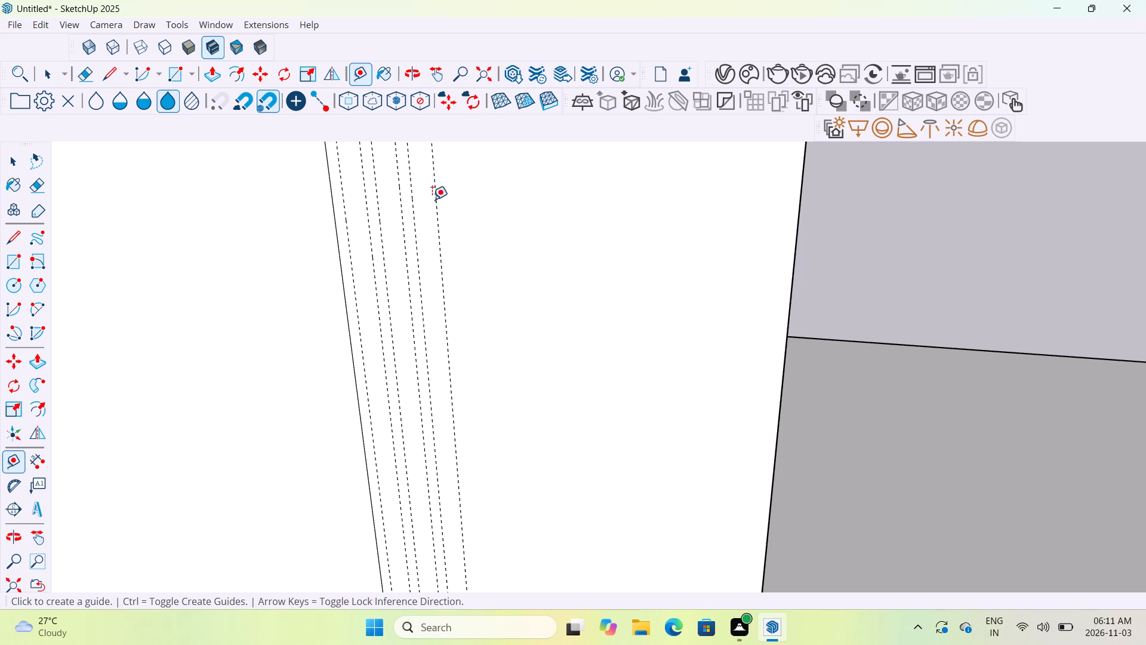
left_click(433, 198)
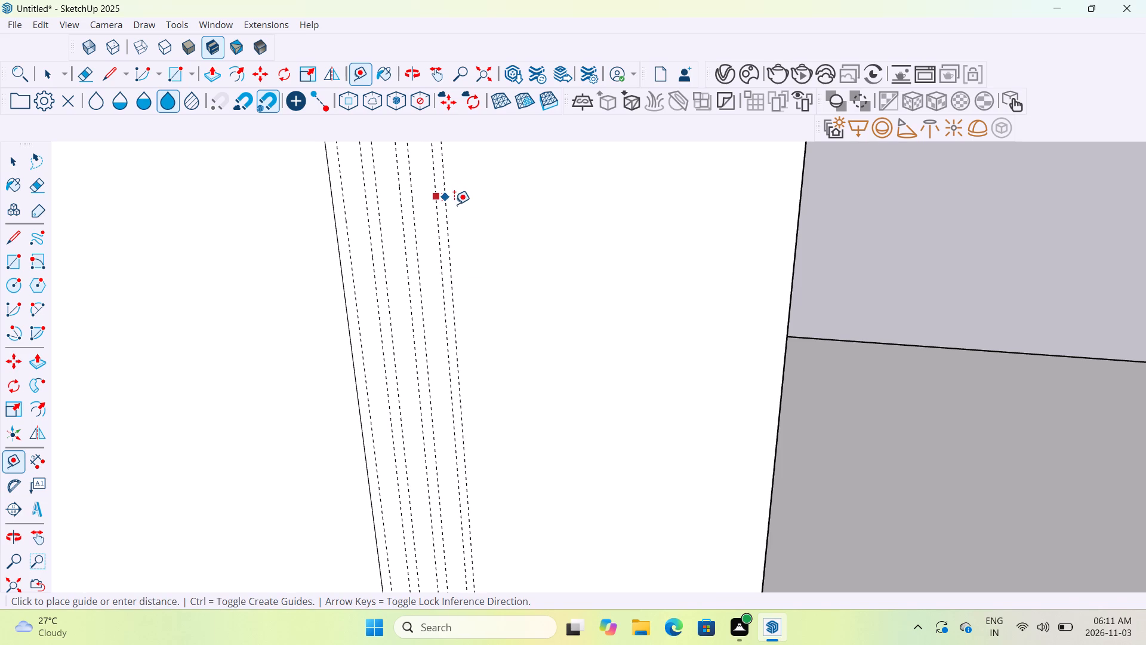
key("2")
key("shift+quotedbl")
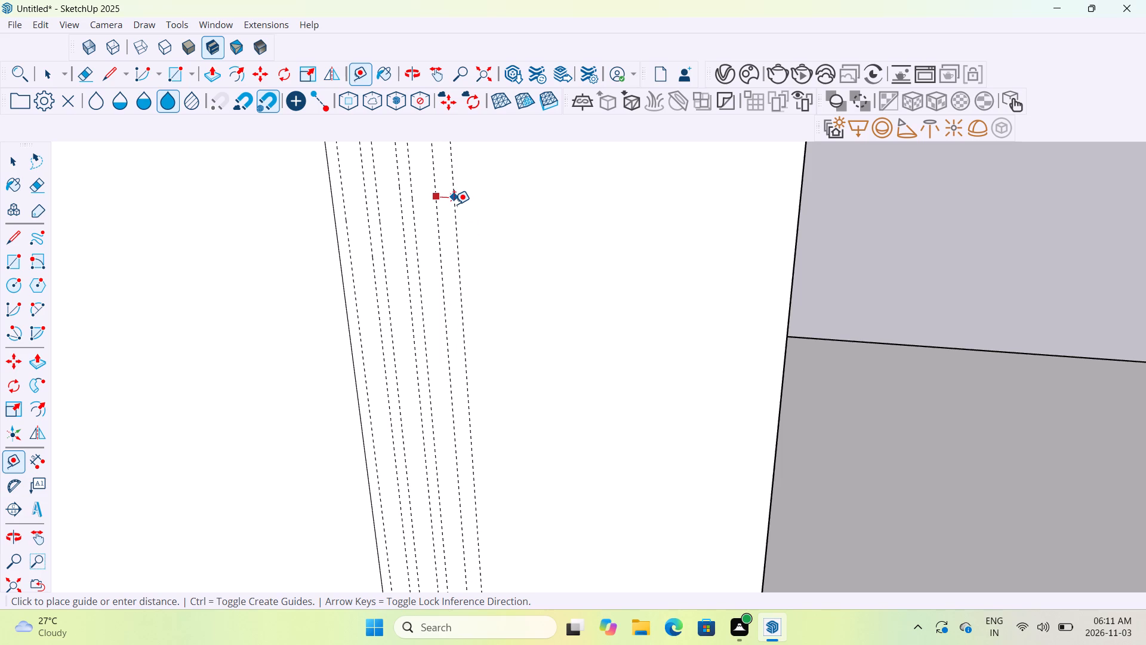
key("Return")
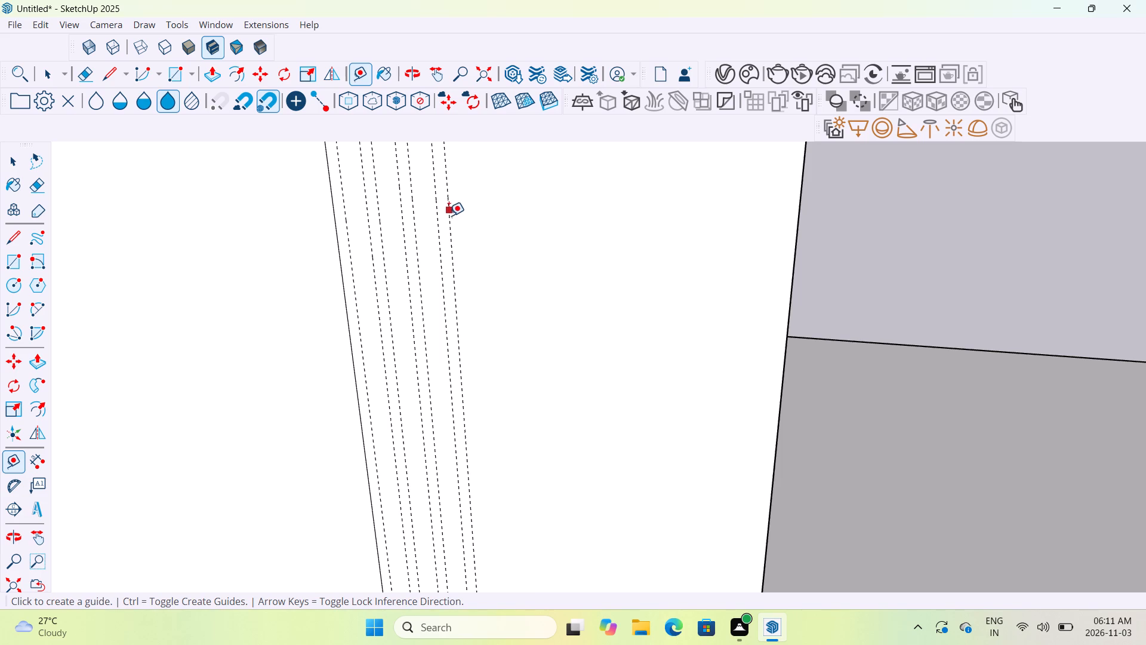
Place the next two vertical guides towards the lower wing, 4" from the outermost guide and 2" further.
left_click(447, 224)
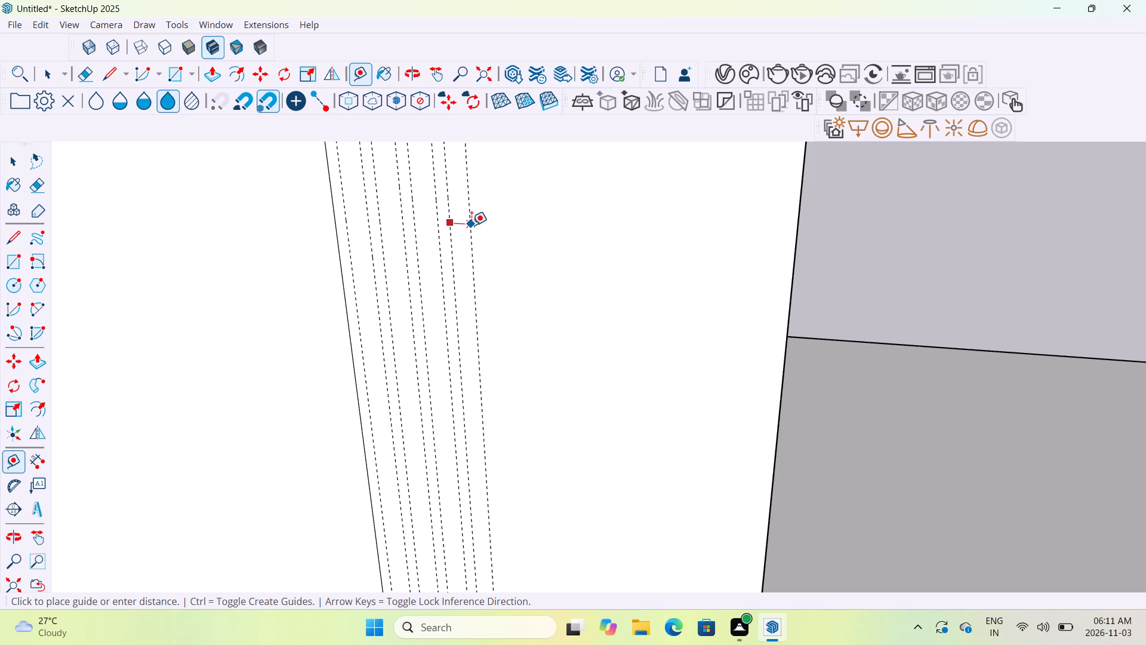
type("4\"")
key("Return")
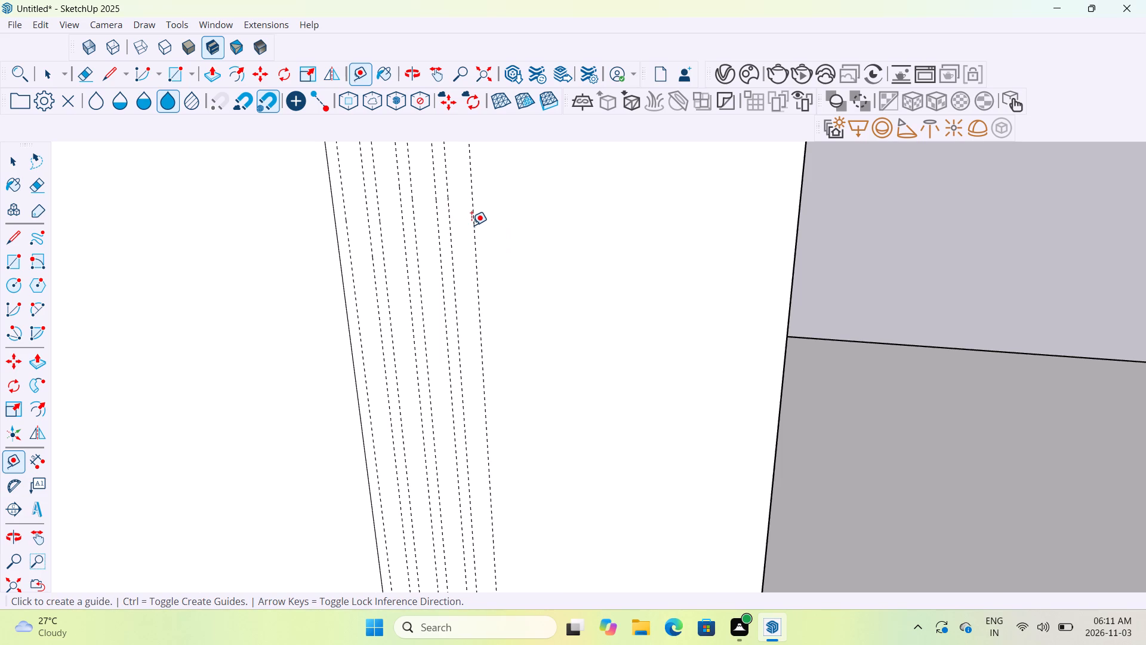
left_click(472, 225)
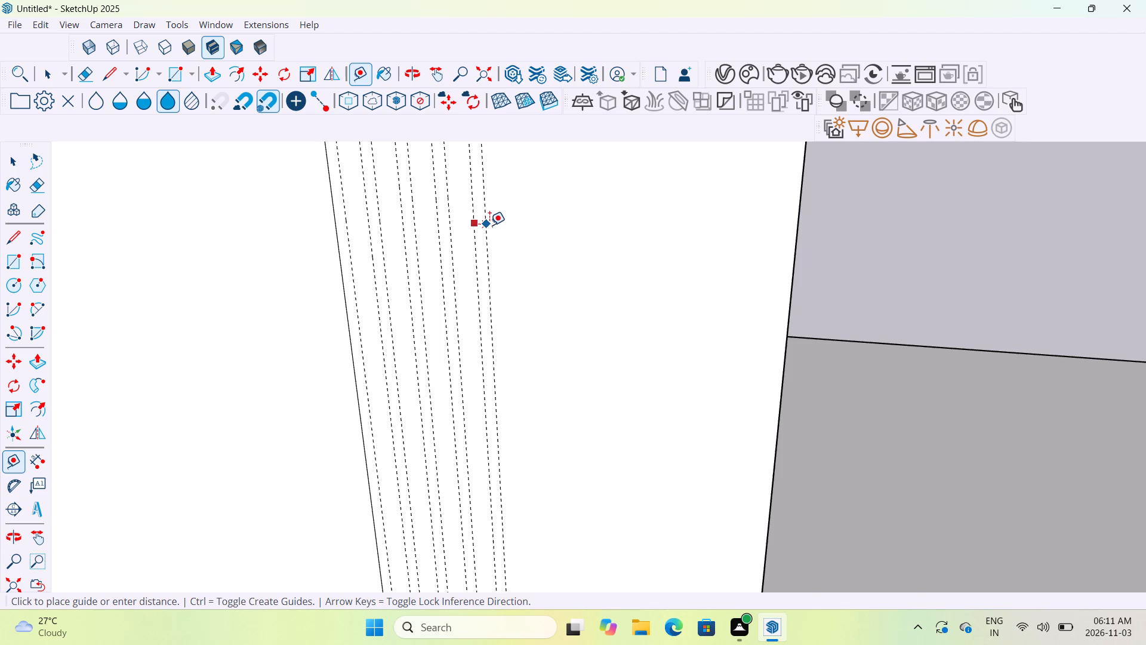
key("2")
key("shift+quotedbl")
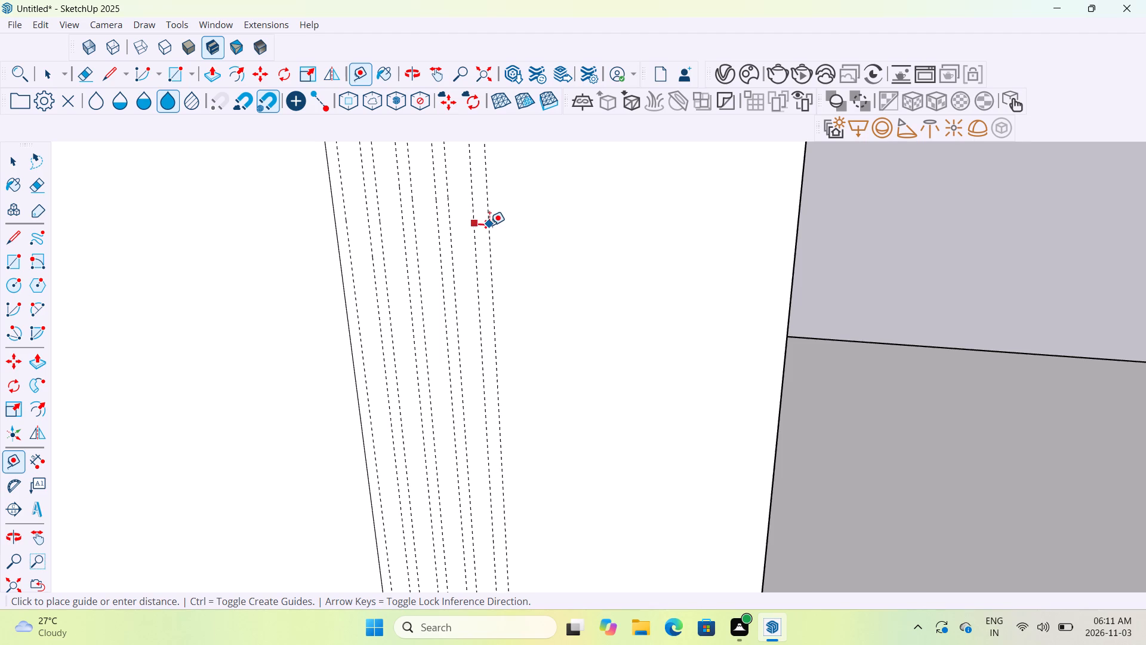
key("Return")
Extend the guide pattern with a vertical guide 4" beyond the outermost one and another 2" past it.
left_click(484, 231)
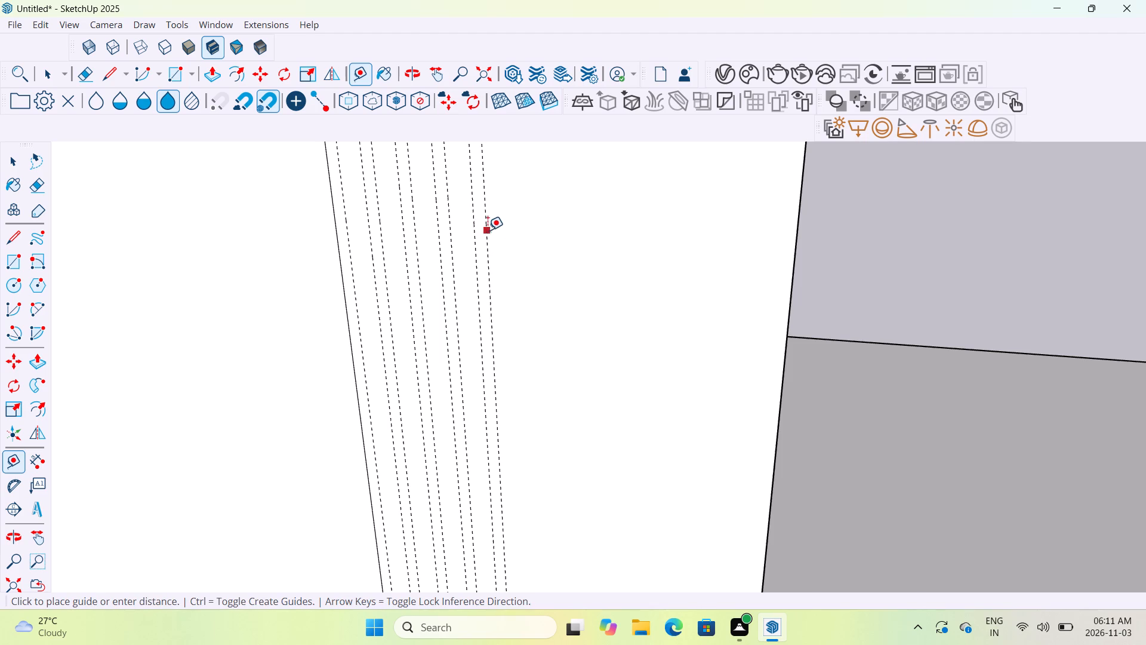
key("4")
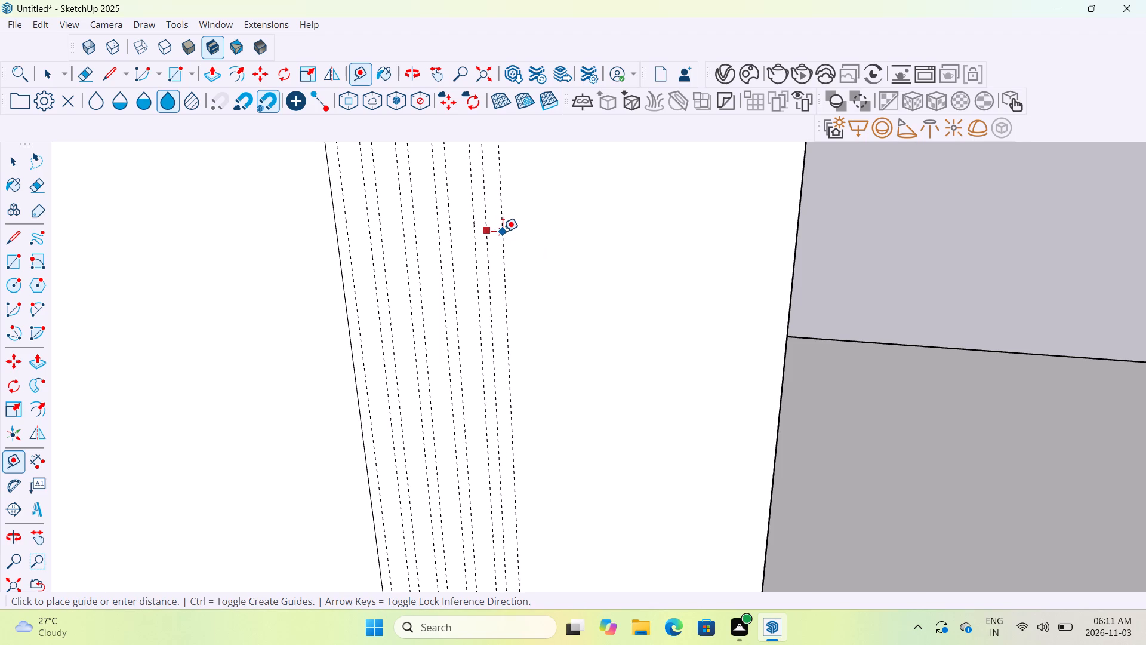
key("shift+quotedbl")
key("Return")
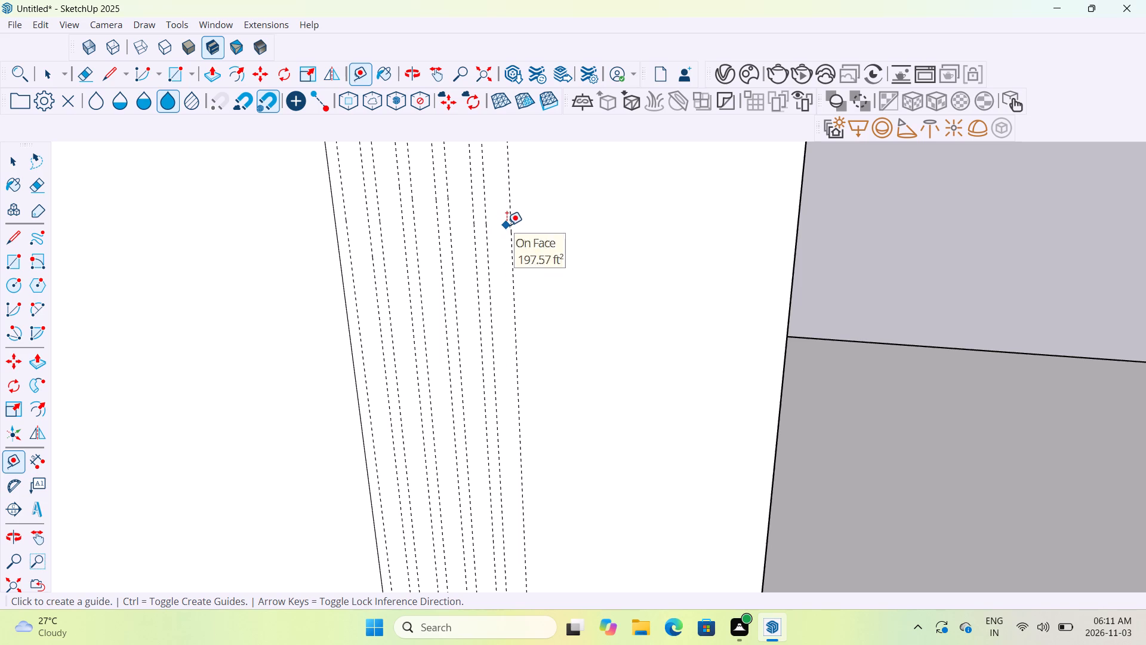
left_click(507, 225)
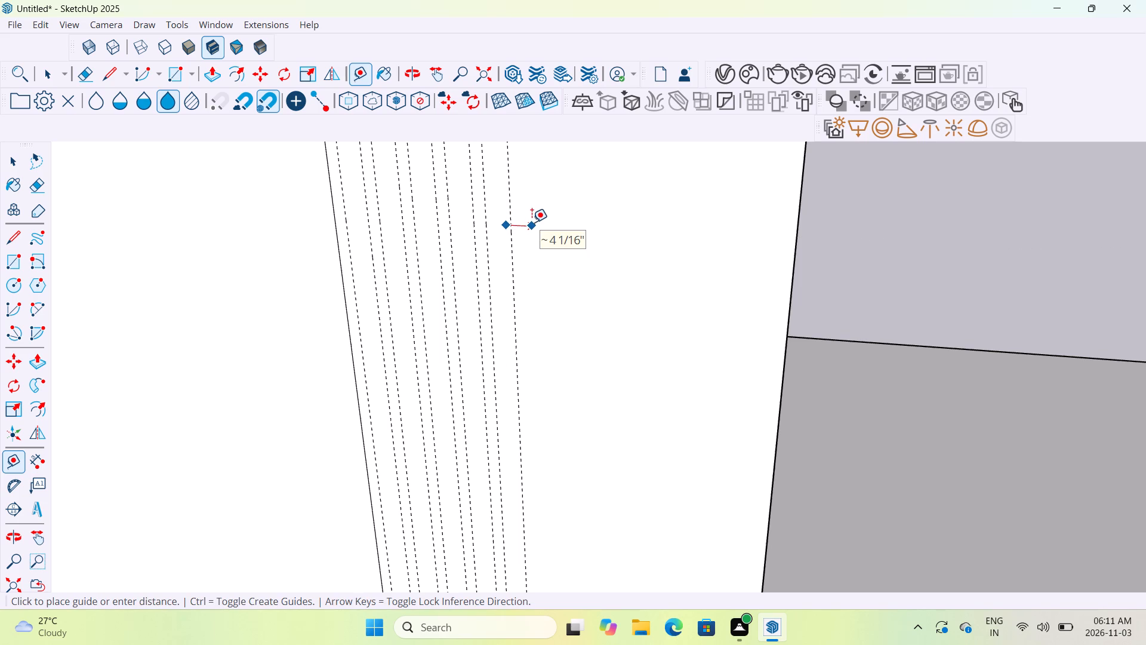
key("Escape")
left_click(508, 238)
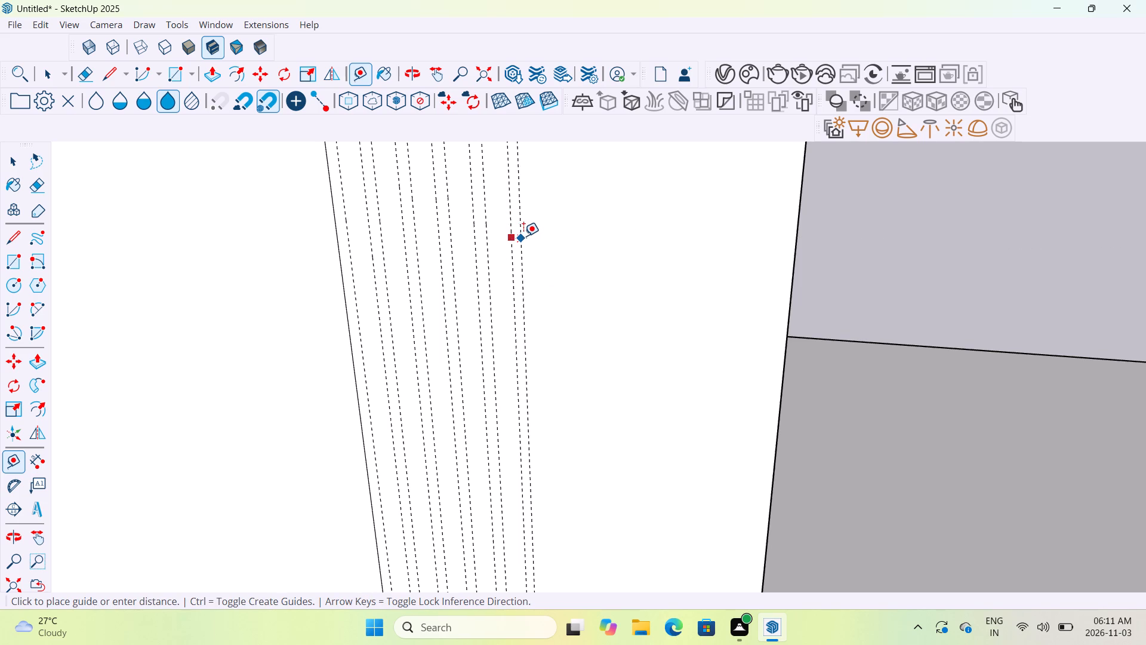
type("2\"")
key("Return")
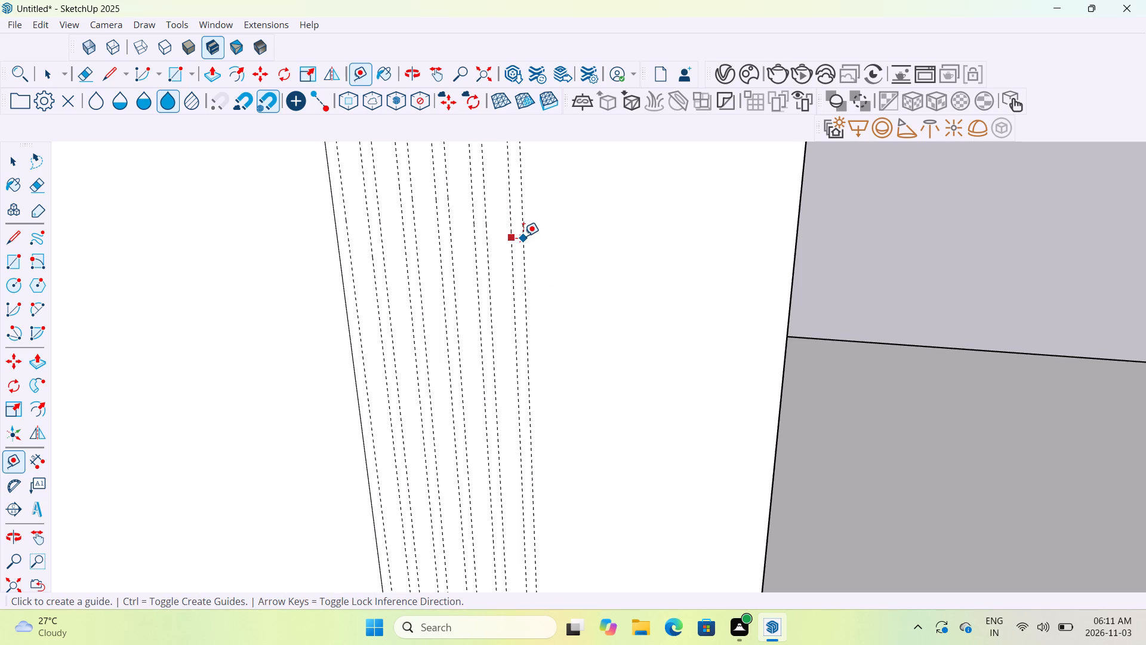
Add two further vertical guides towards the lower wing, at successive spacings of 4" and 2".
left_click(522, 231)
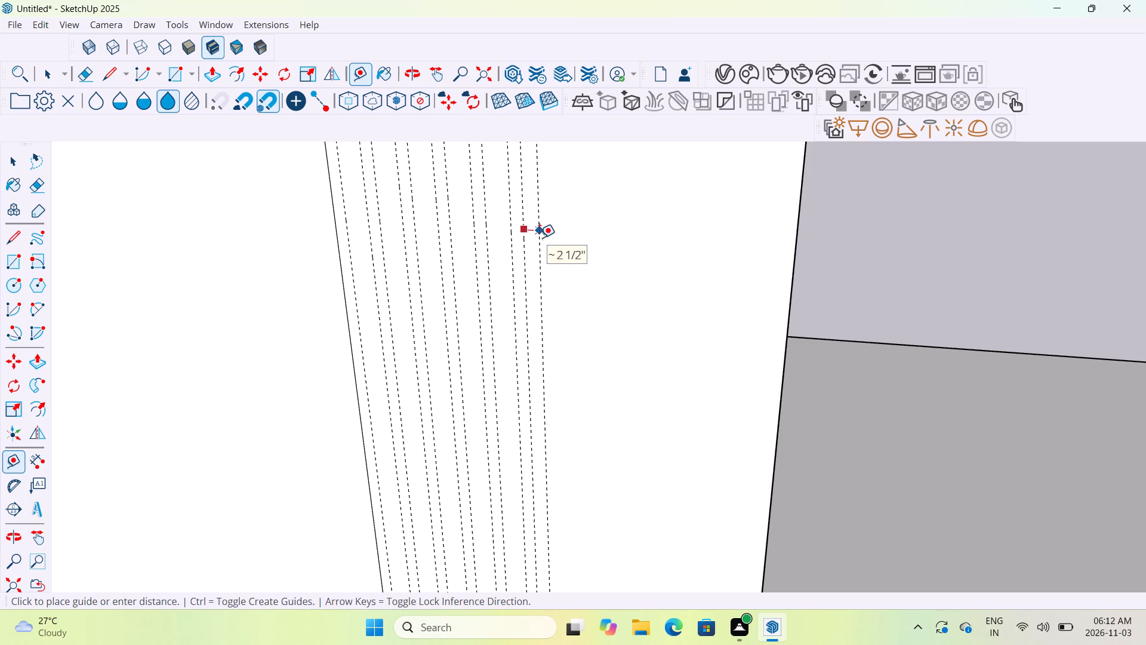
type("4\"")
key("Return")
scroll(540, 238, "up", 1)
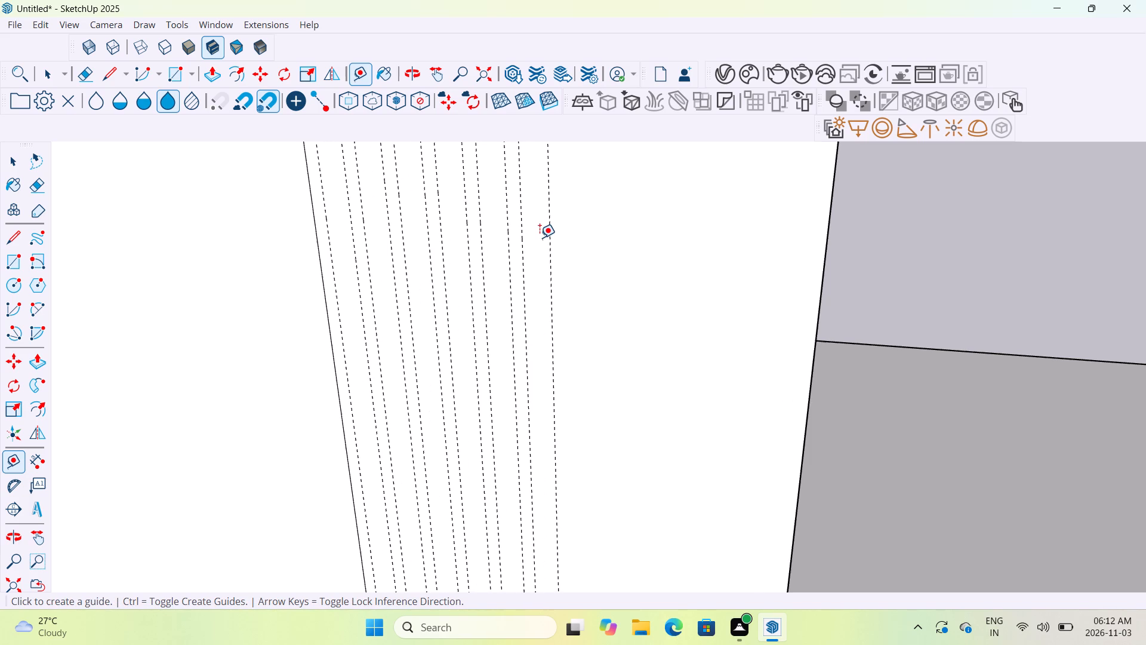
left_click(547, 230)
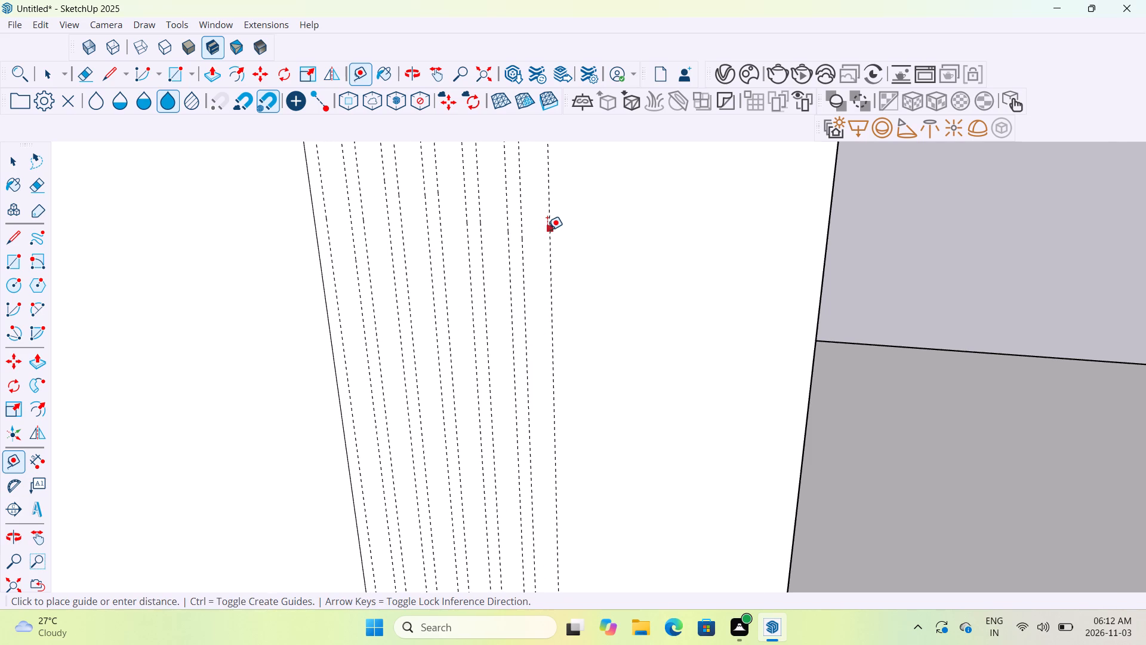
type("2\"")
key("Return")
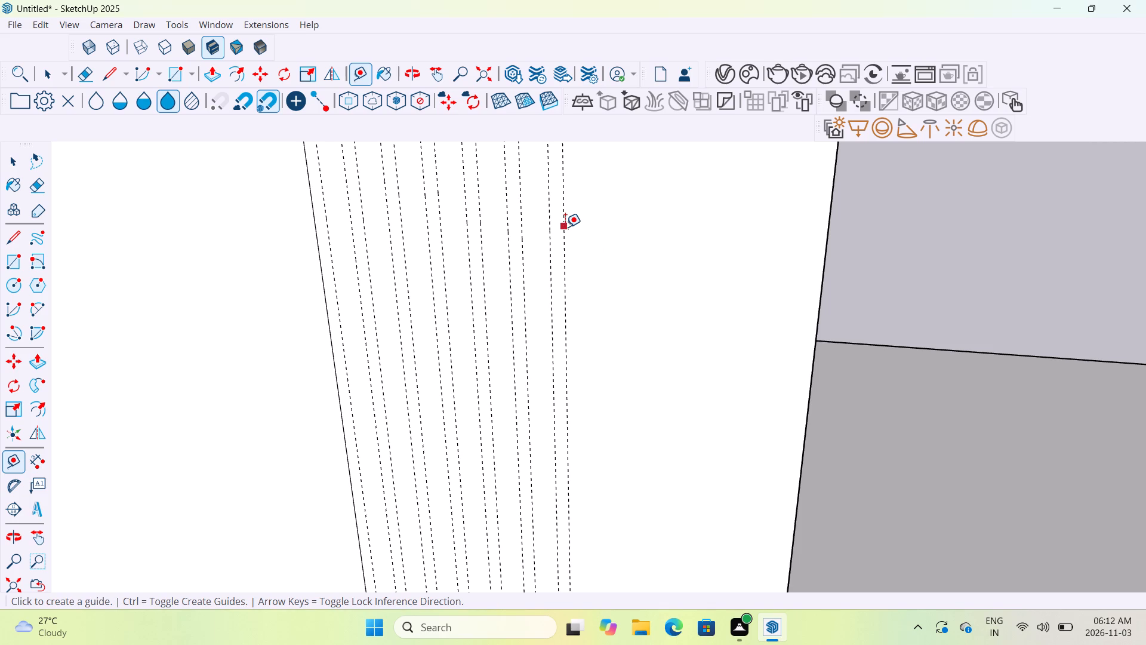
Place another vertical guide pair on the panel face, 4" beyond the outermost guide and 2" further.
left_click(562, 222)
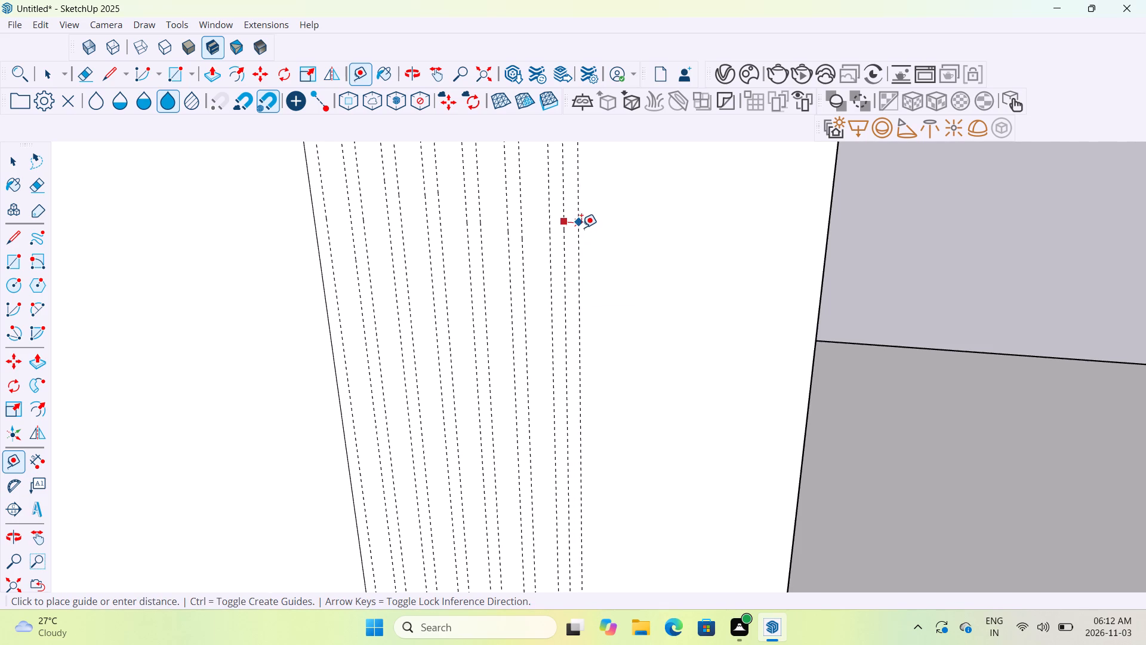
key("4")
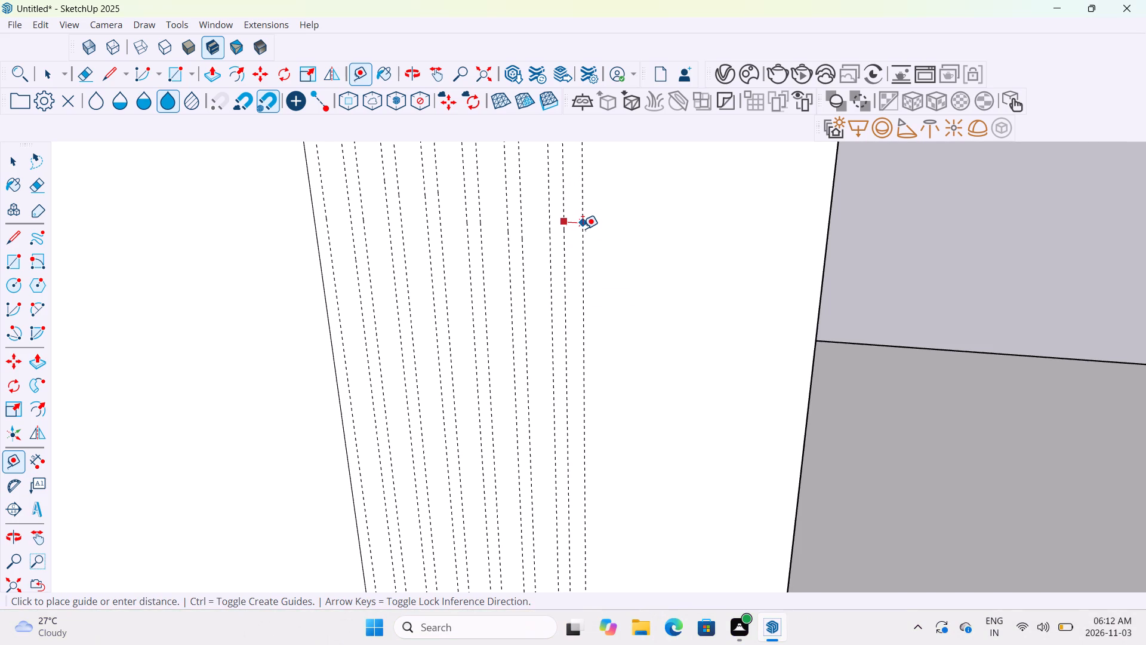
key("shift+quotedbl")
key("Return")
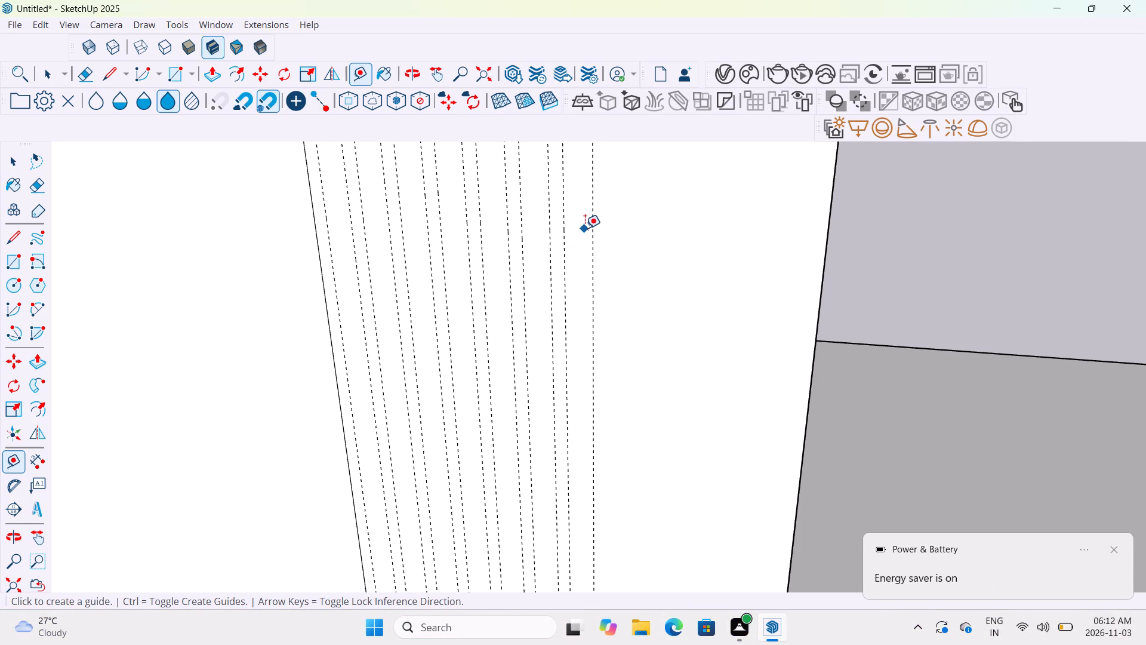
left_click(590, 223)
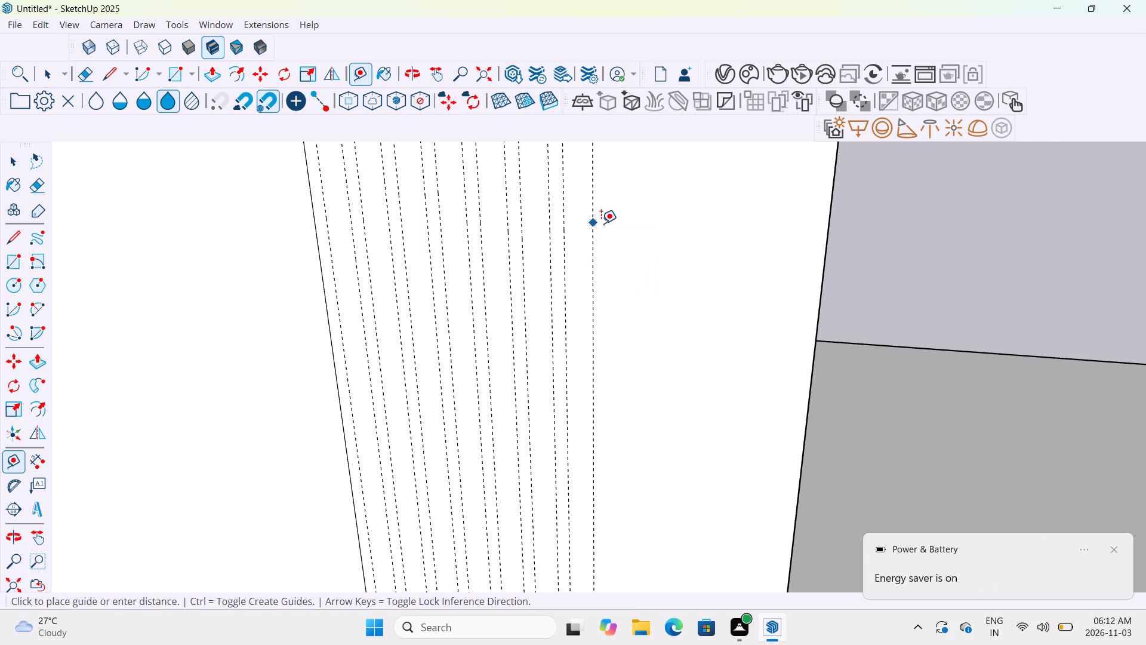
key("2")
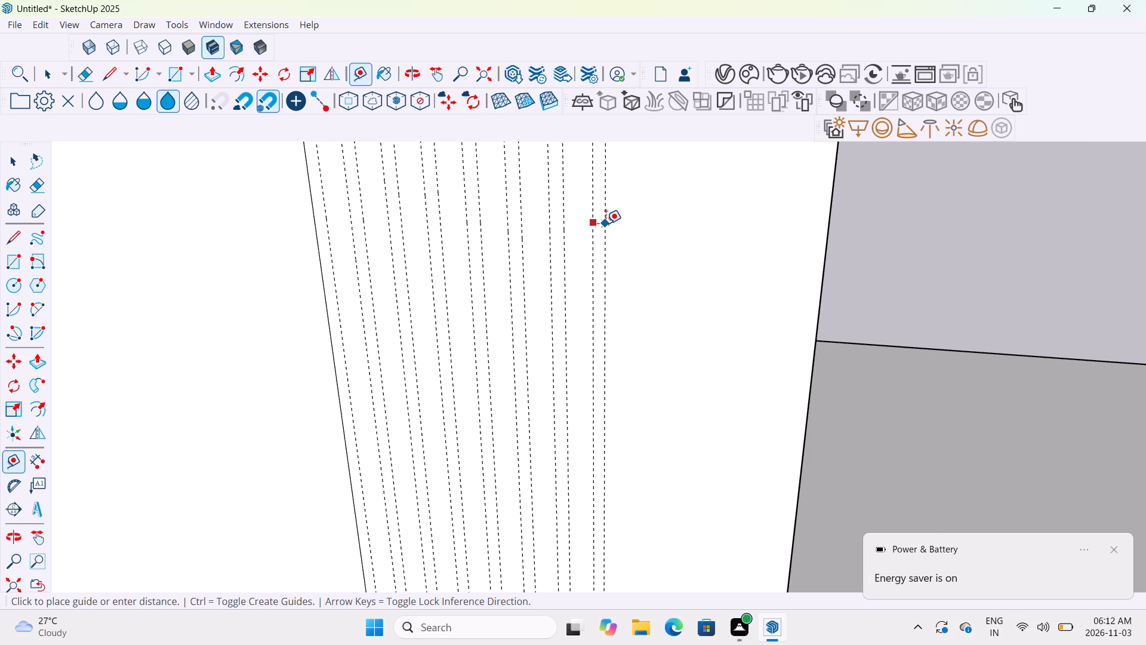
key("shift+quotedbl")
key("Return")
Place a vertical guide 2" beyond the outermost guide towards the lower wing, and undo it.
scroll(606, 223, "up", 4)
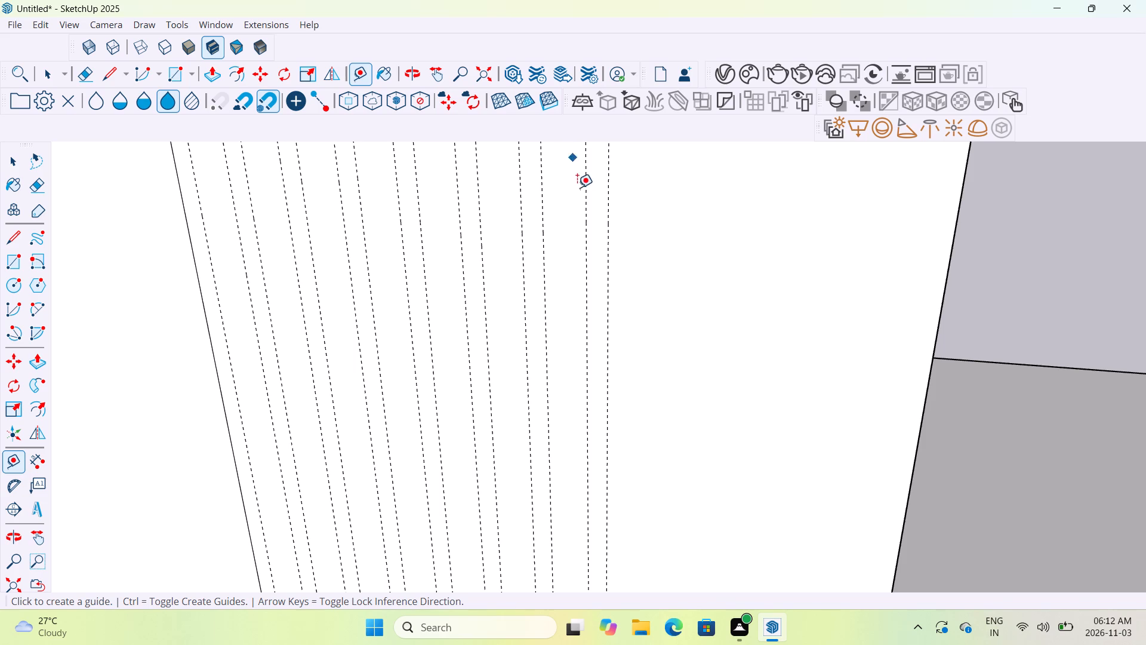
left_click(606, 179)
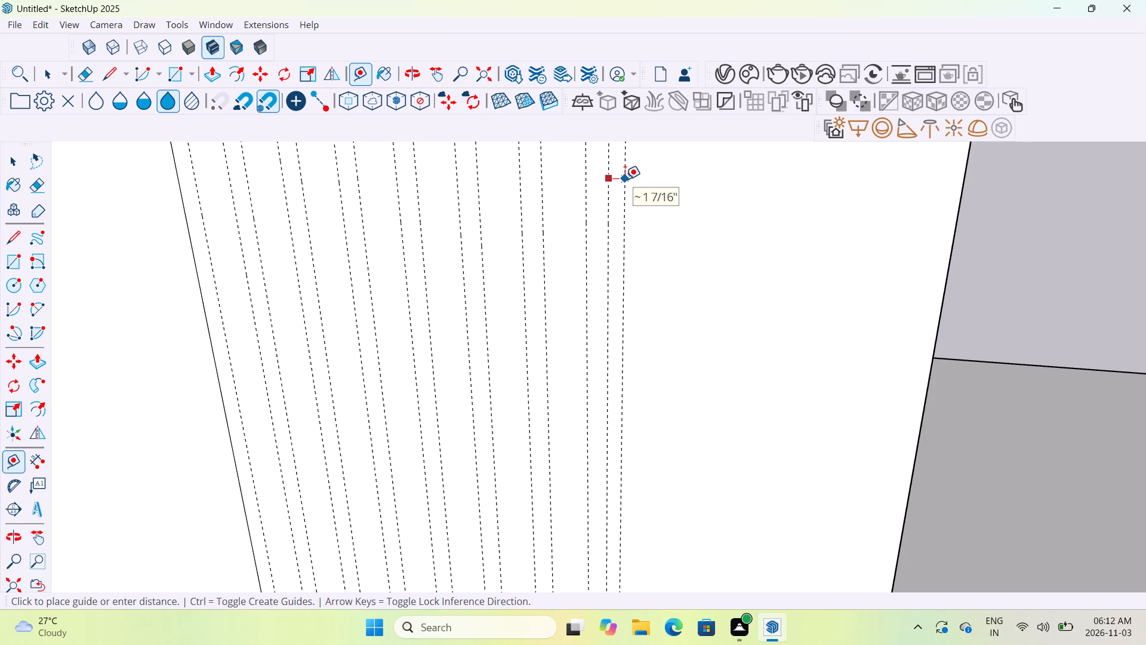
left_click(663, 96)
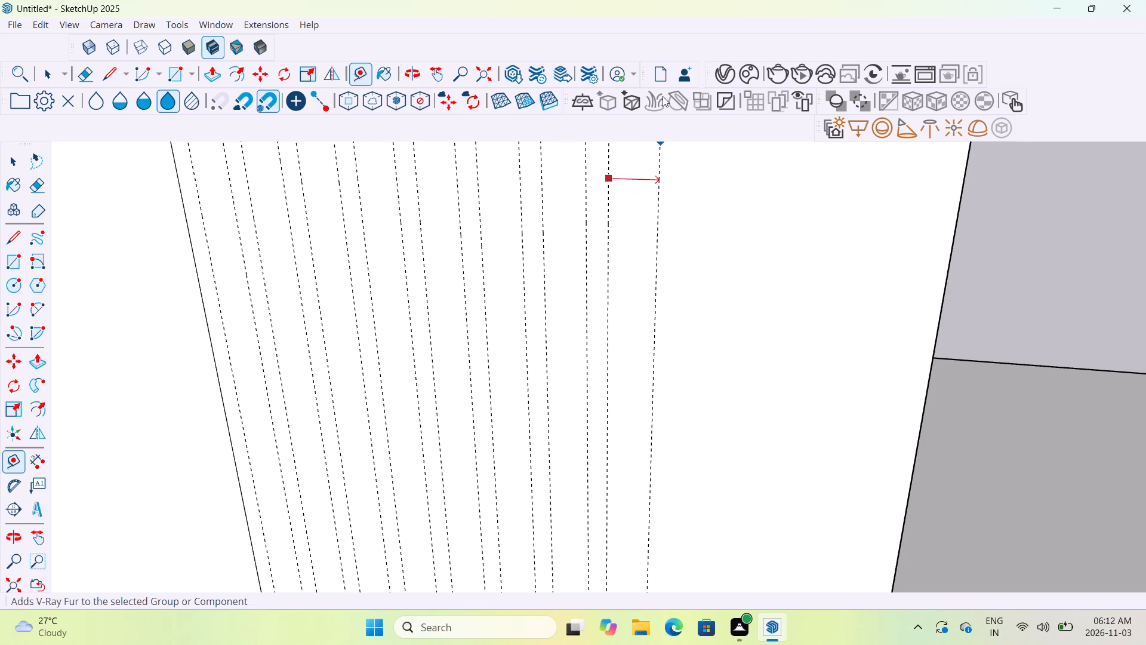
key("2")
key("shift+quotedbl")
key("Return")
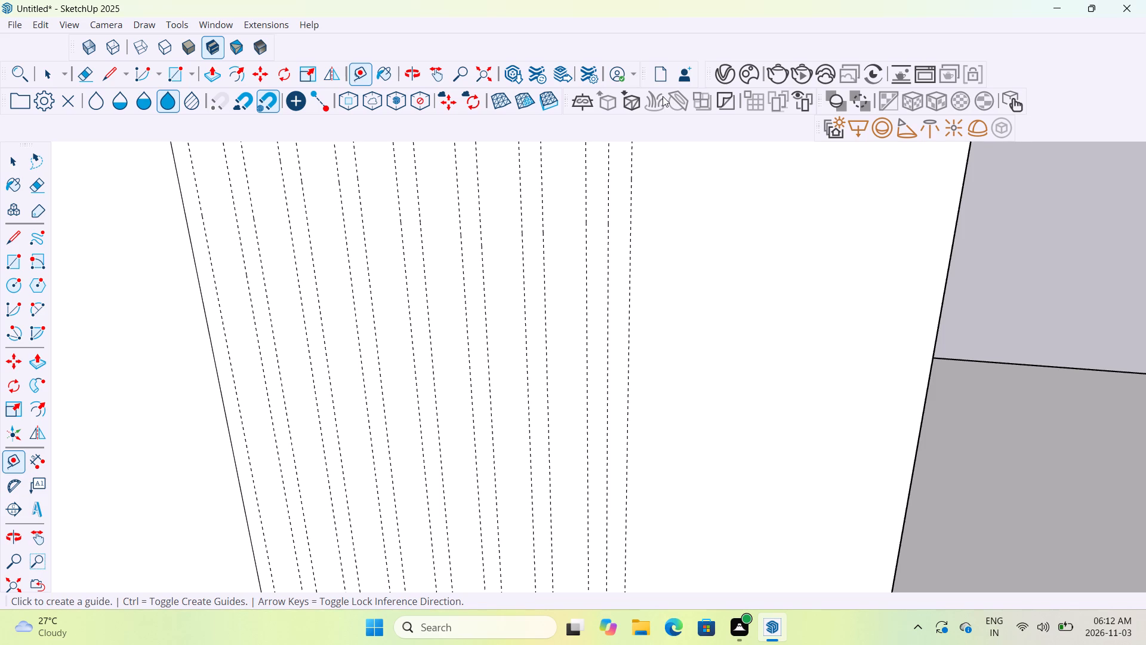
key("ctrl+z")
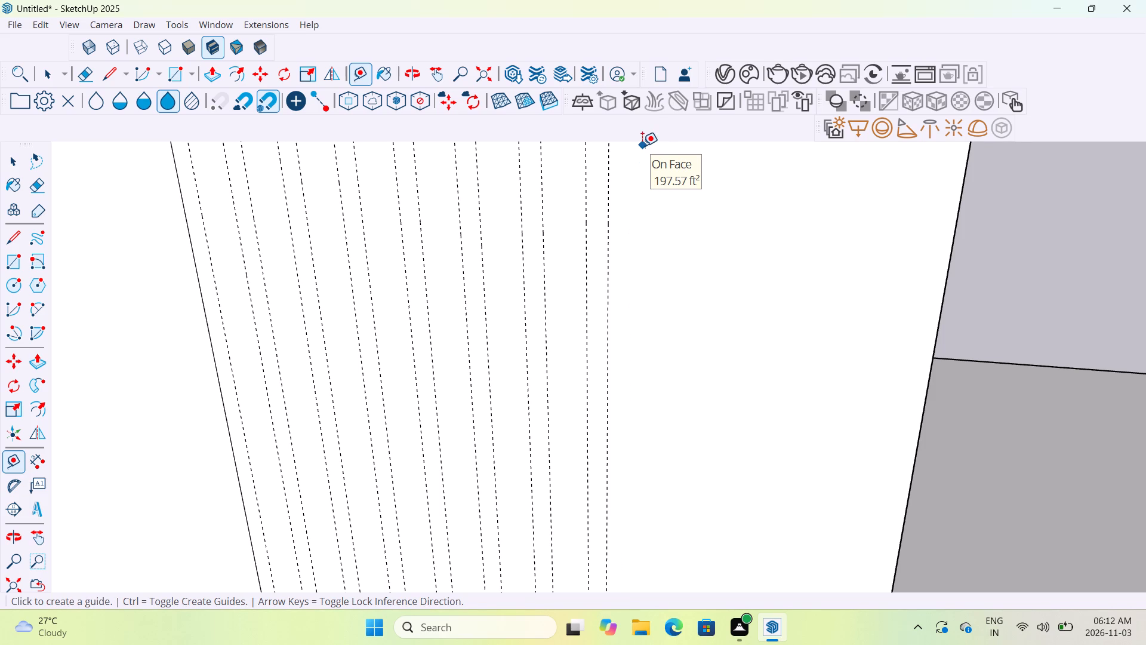
Place a vertical guide on the panel face 4" beyond the outermost guide, towards the lower wing.
left_click(604, 198)
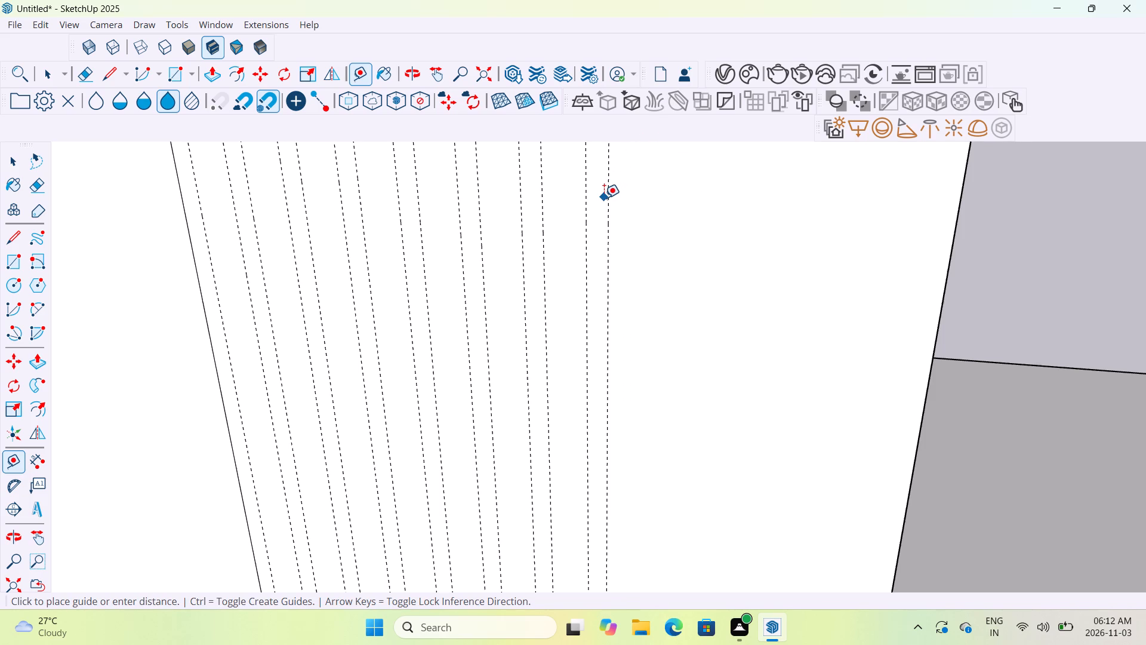
key("Escape")
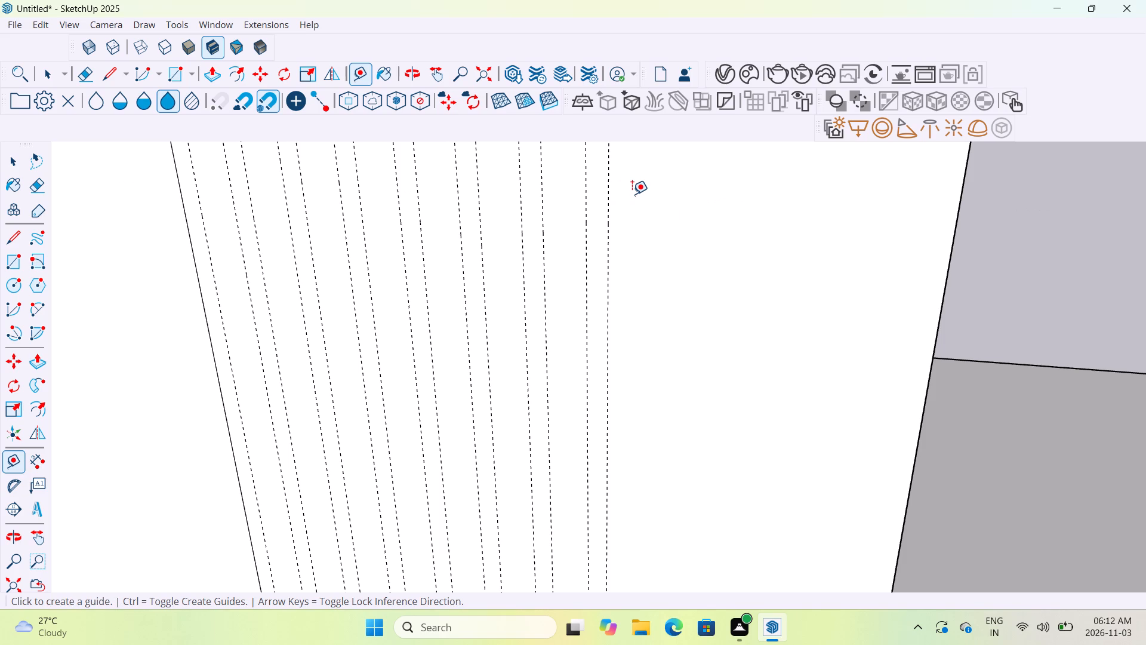
left_click(605, 219)
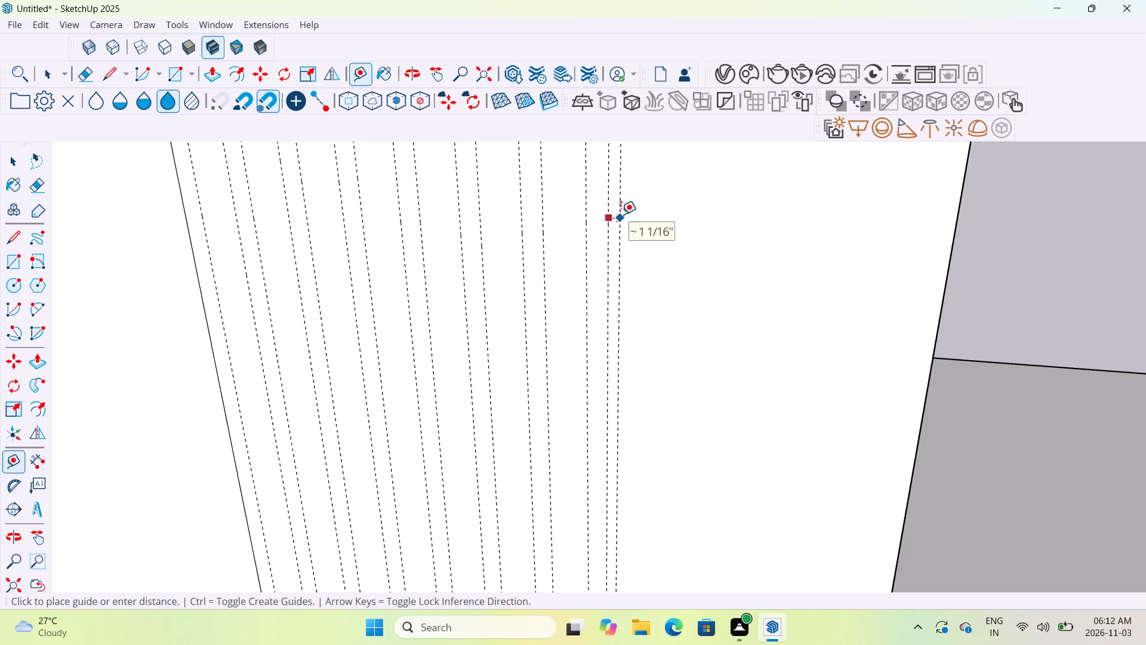
key("4")
key("shift+quotedbl")
key("Return")
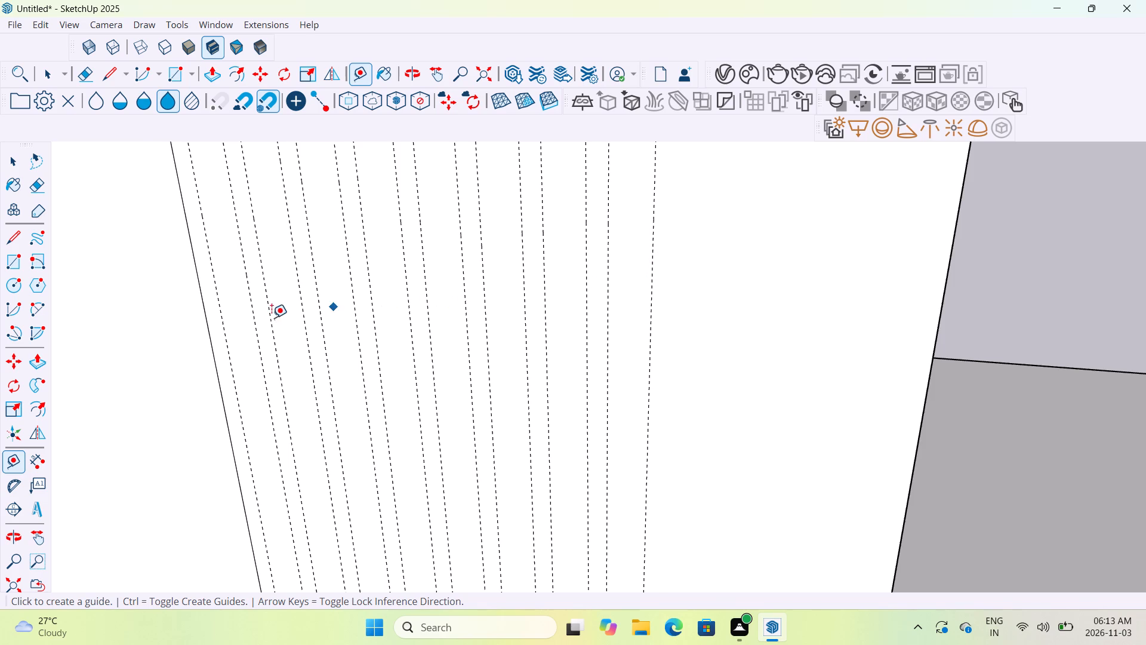
Add a vertical guide 2" past the outermost one on the panel face, on the side of the lower wing.
scroll(266, 319, "up", 16)
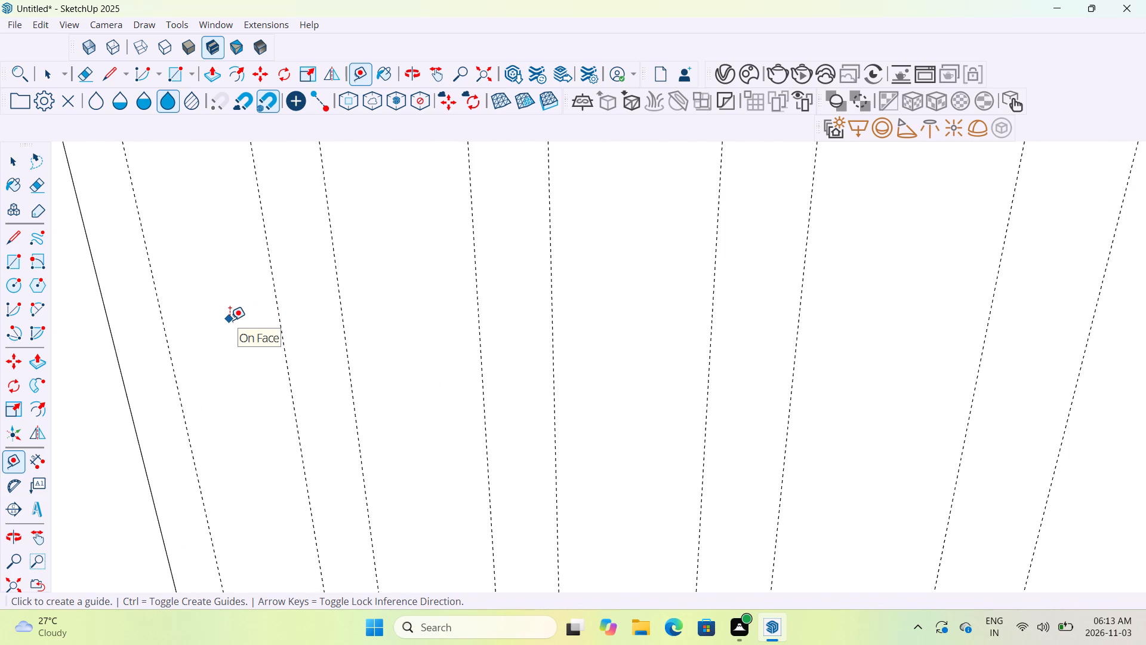
scroll(230, 320, "down", 14)
scroll(230, 320, "up", 1)
scroll(230, 320, "down", 7)
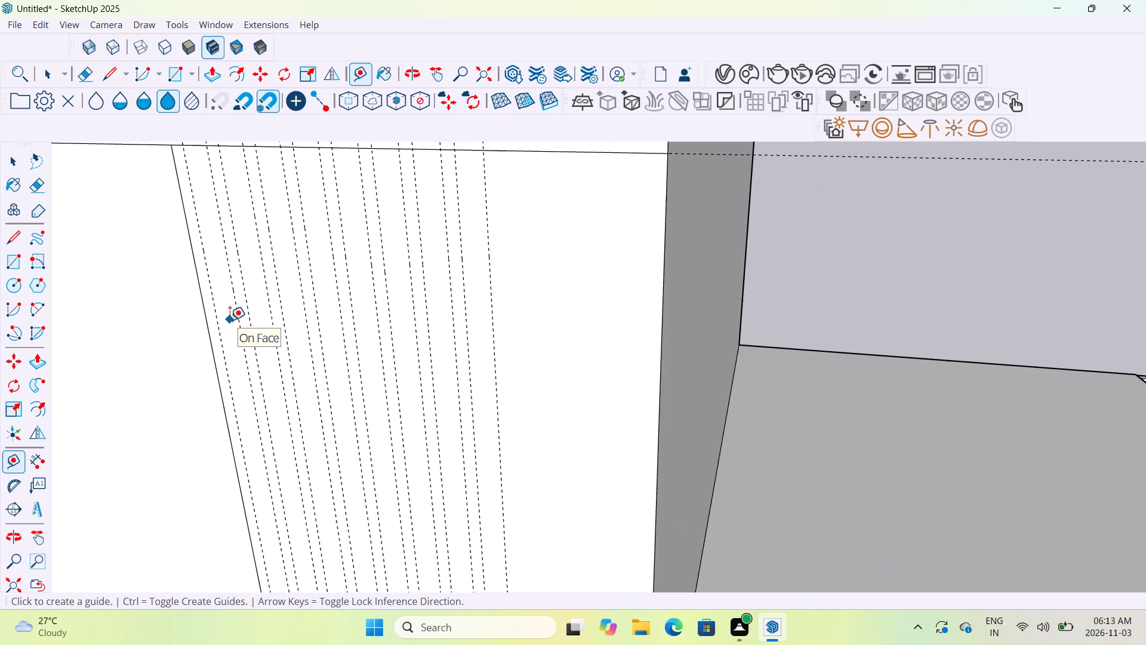
scroll(230, 328, "down", 4)
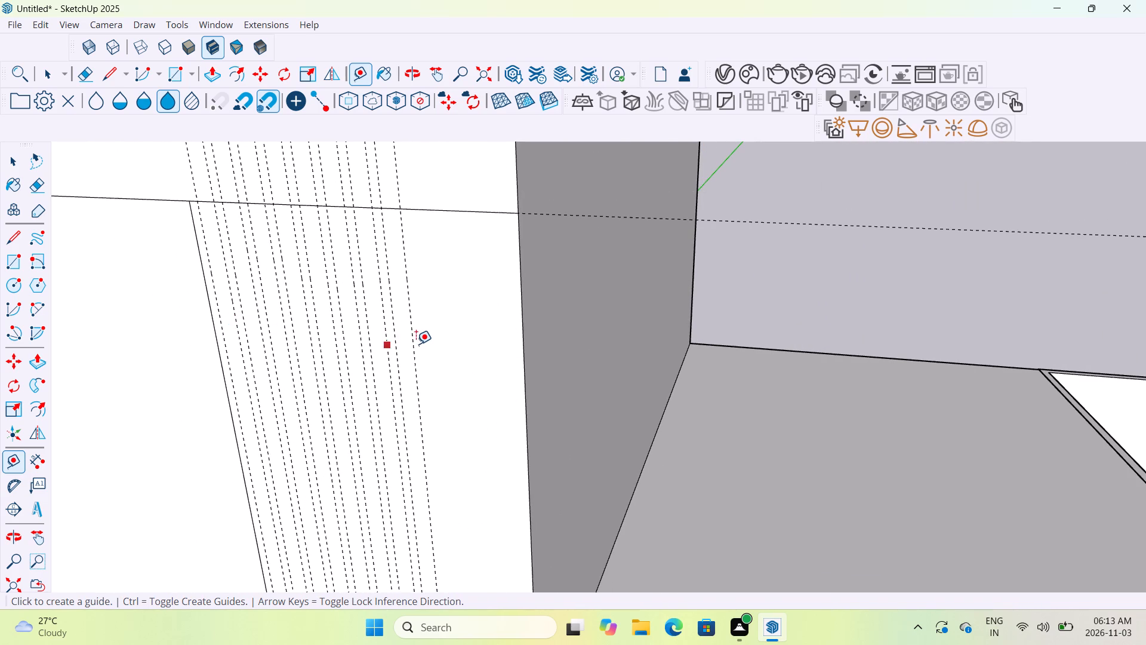
scroll(415, 345, "up", 13)
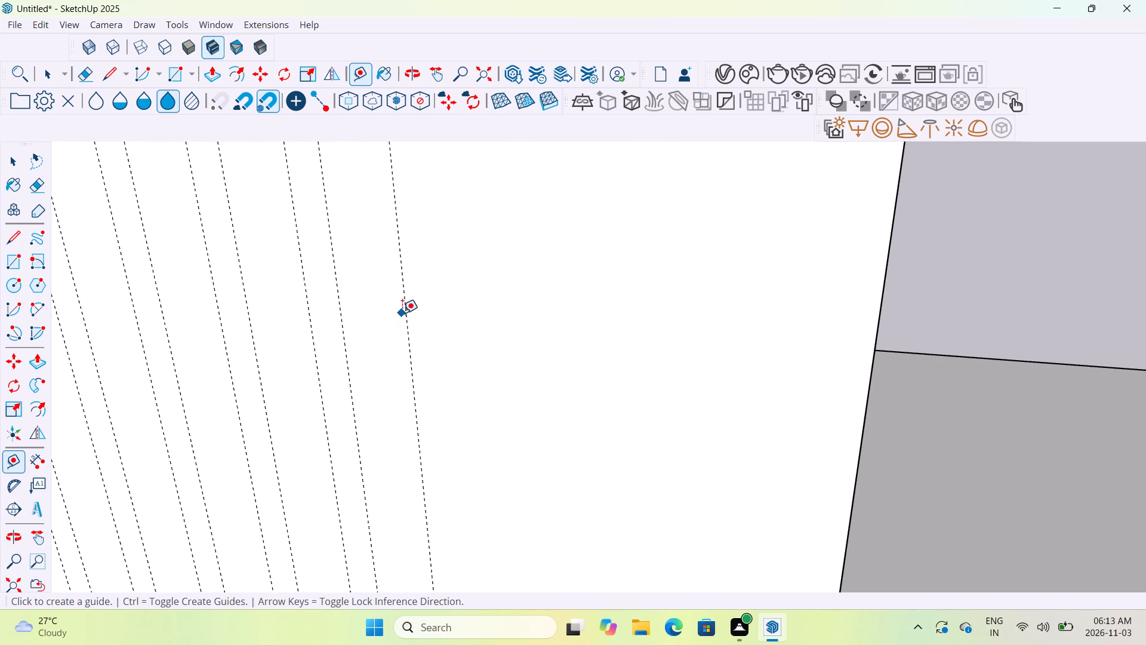
left_click(402, 312)
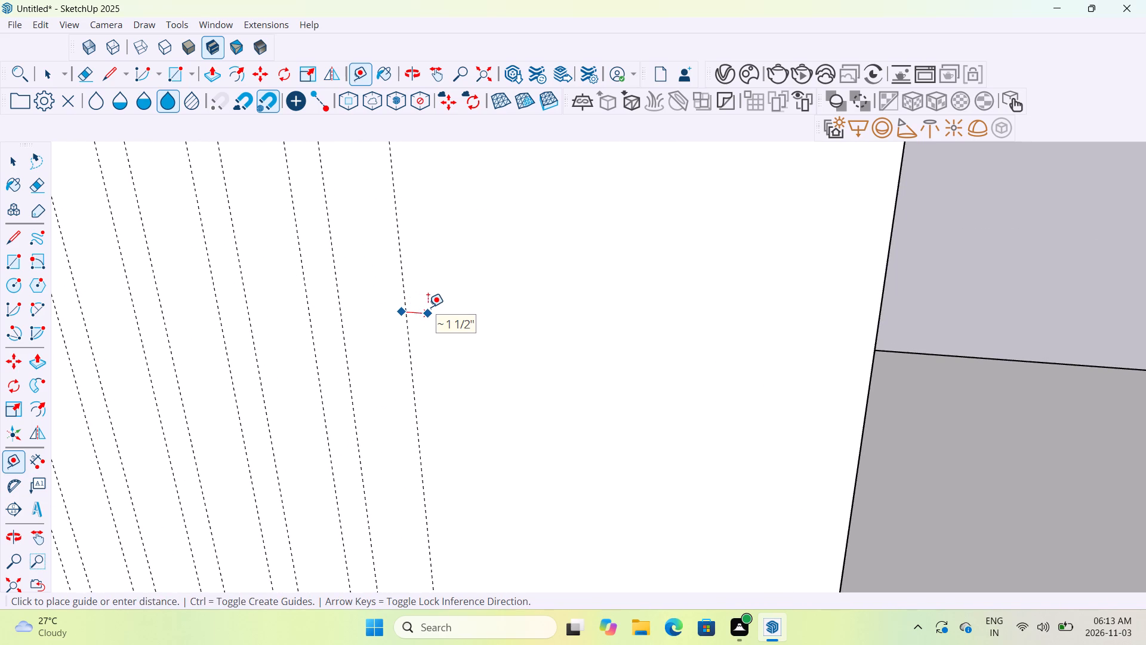
key("Escape")
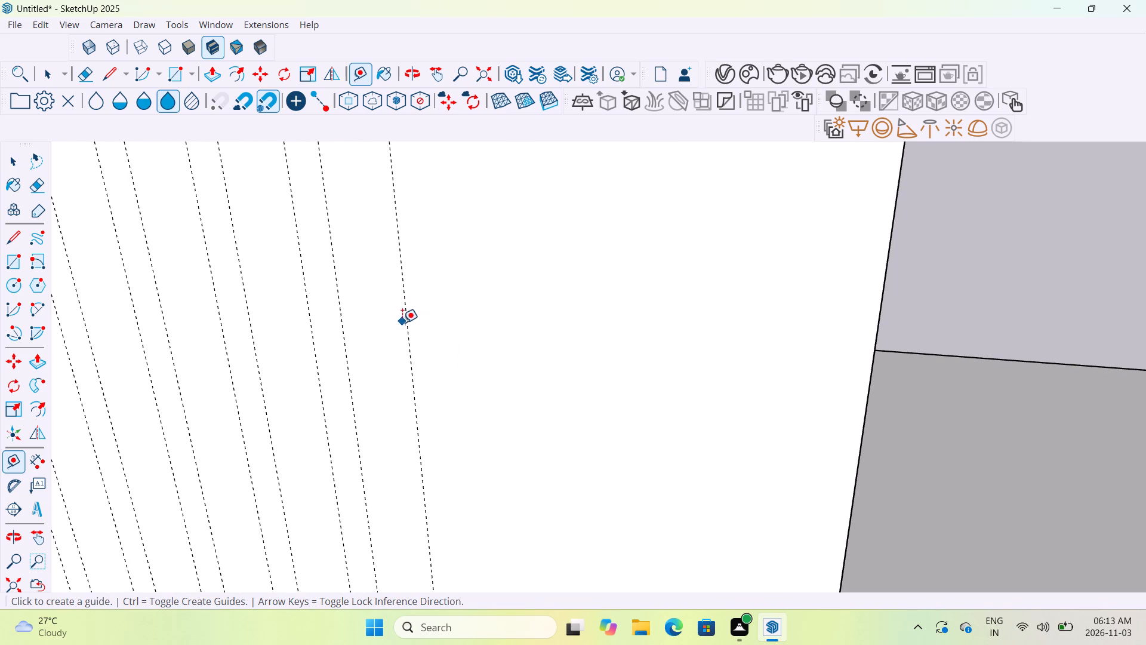
left_click(403, 318)
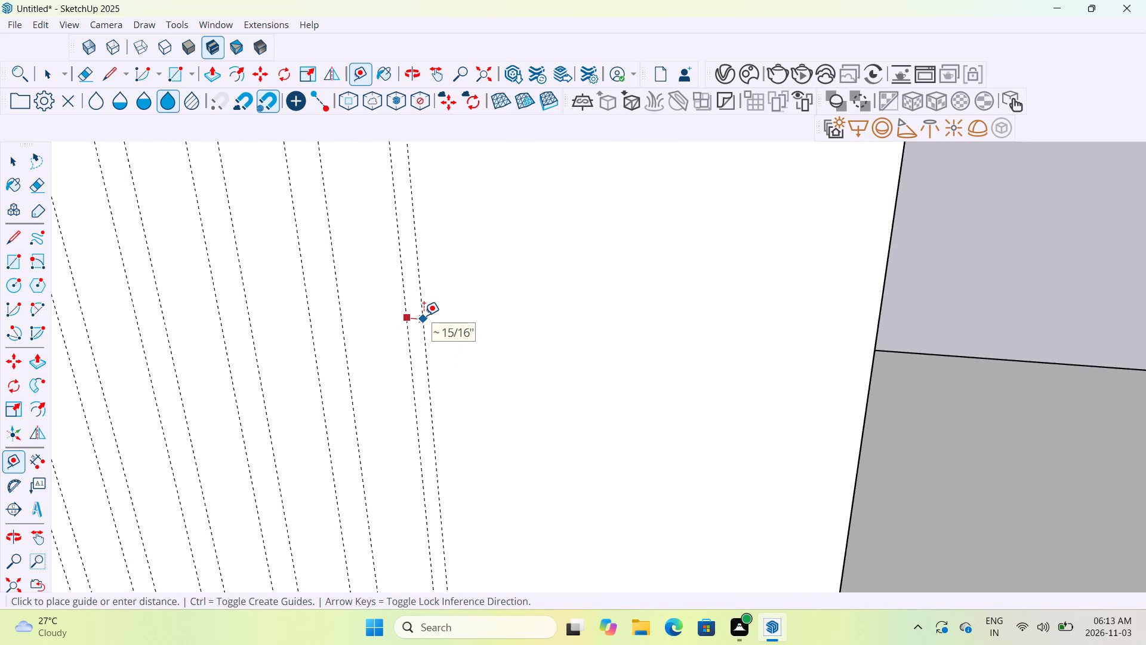
type("2\"")
key("Return")
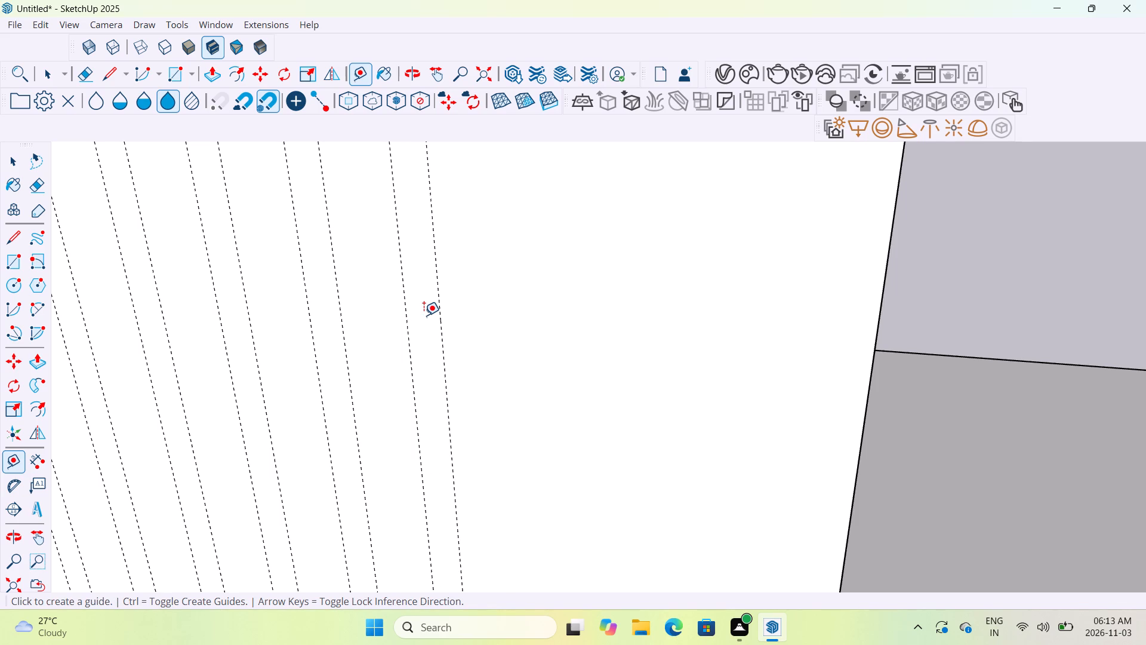
Continue the guide pattern with a vertical guide 4" beyond the outermost one and another 2" past it.
left_click(437, 297)
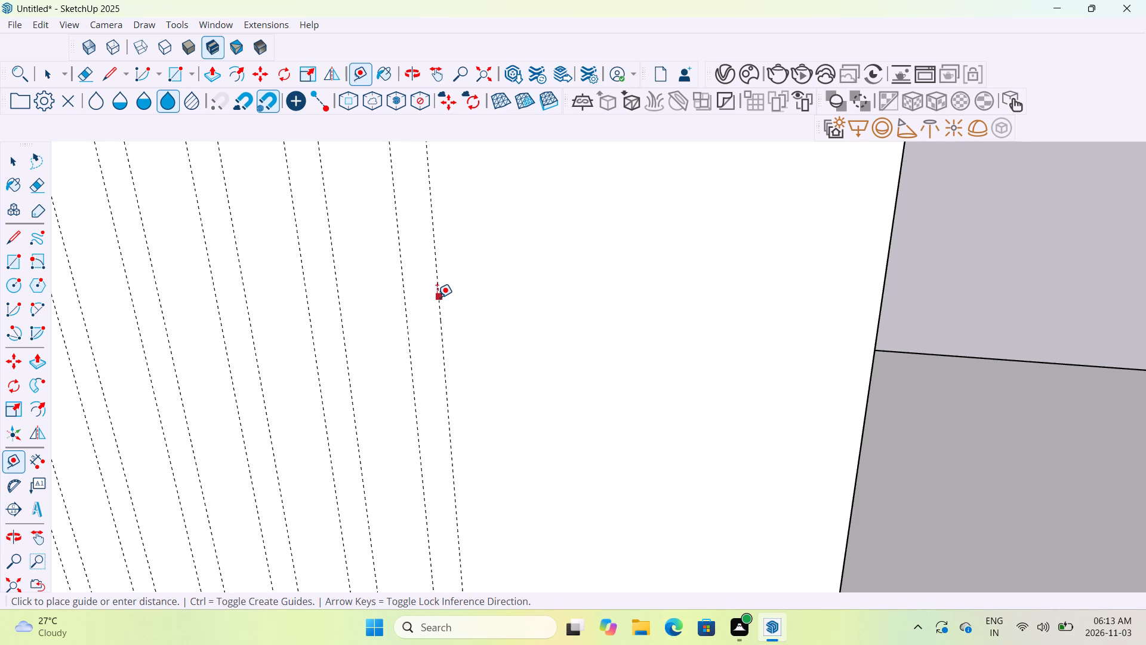
type("4\"")
key("Return")
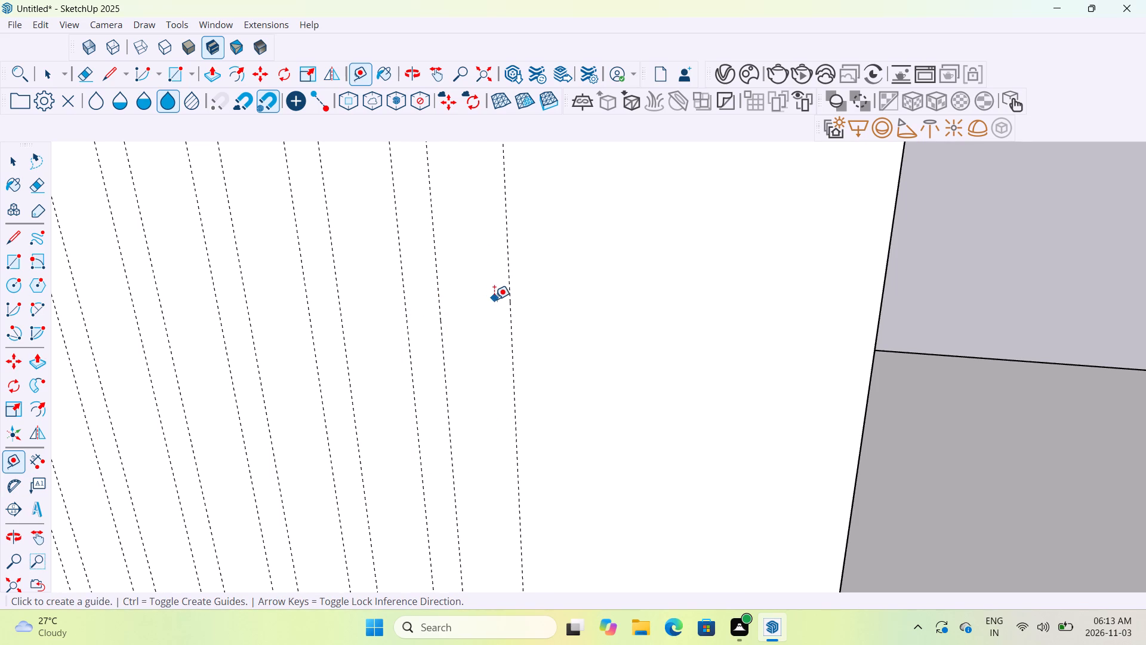
left_click(507, 306)
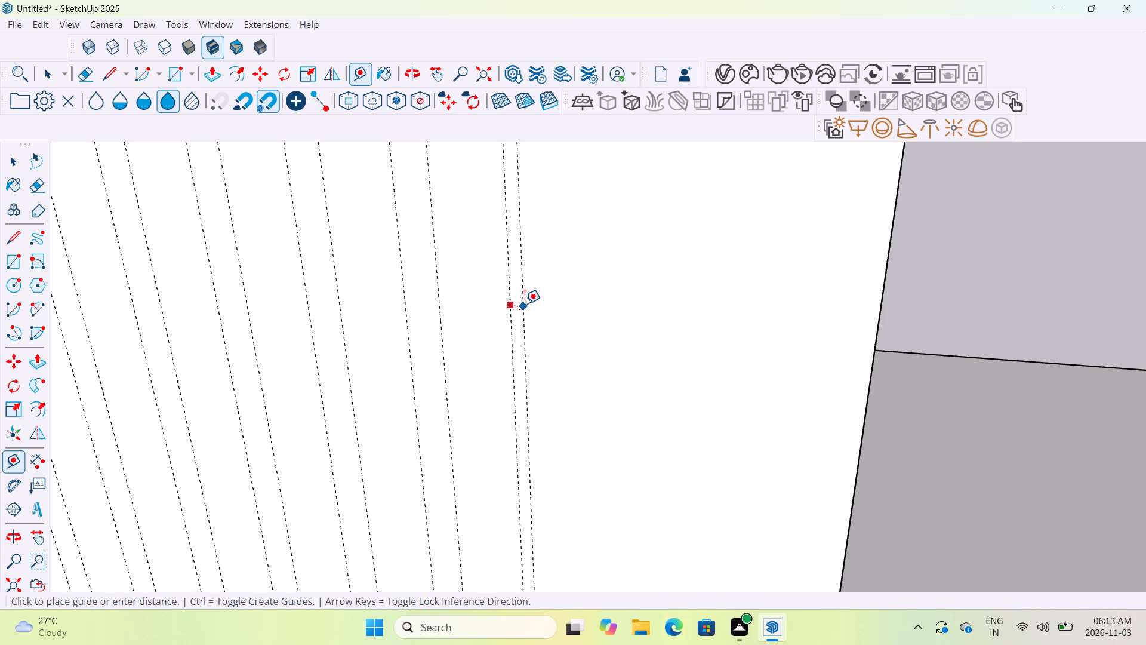
key("2")
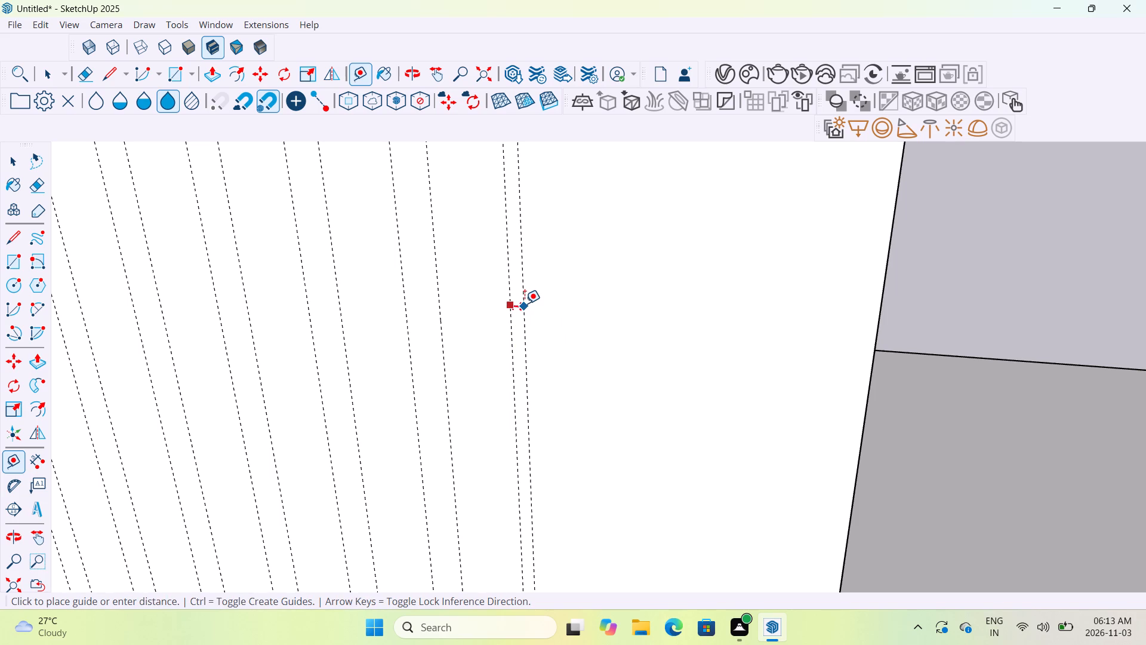
key("shift+quotedbl")
key("Return")
Place two more vertical guides towards the lower wing, at successive spacings of 4" and 2".
left_click(543, 290)
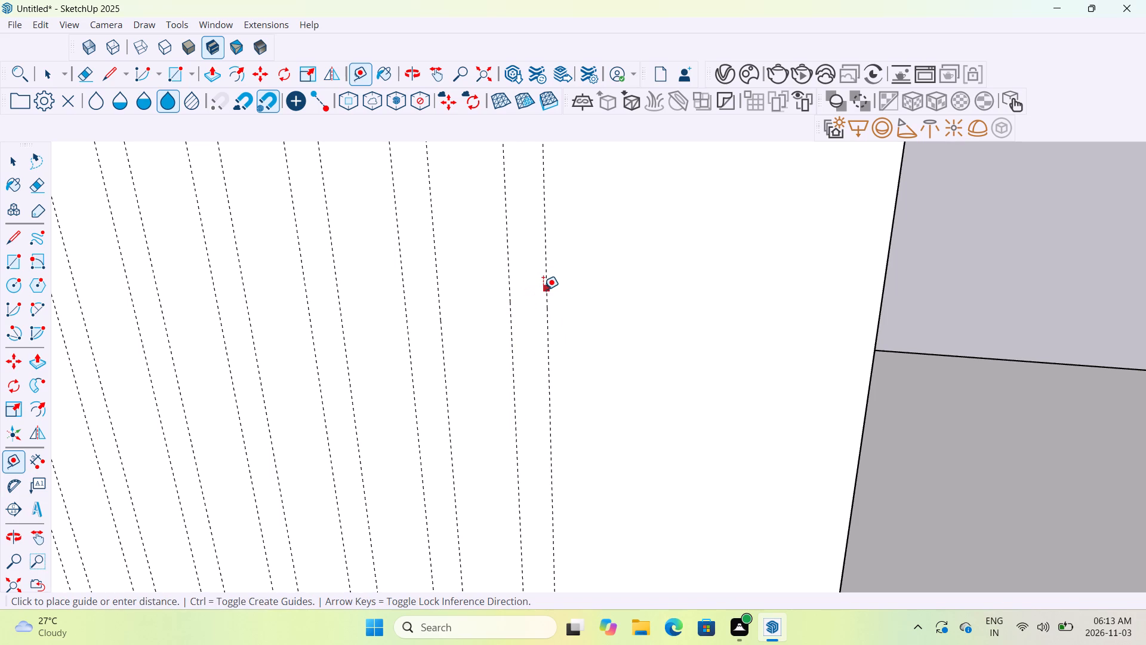
type("4\"")
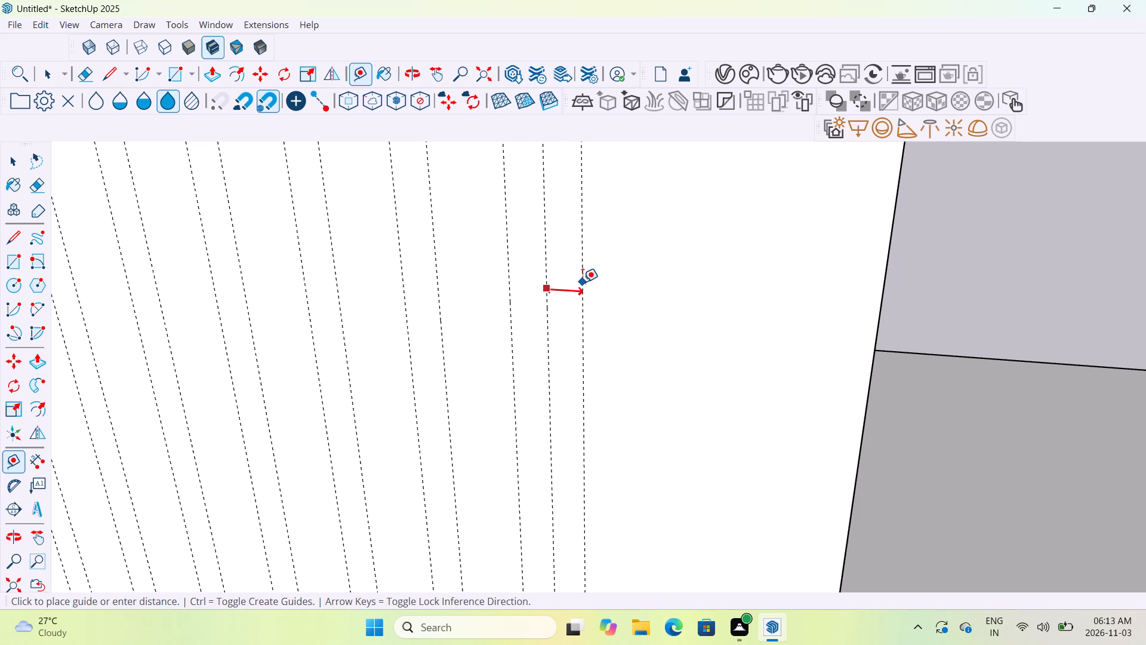
key("Return")
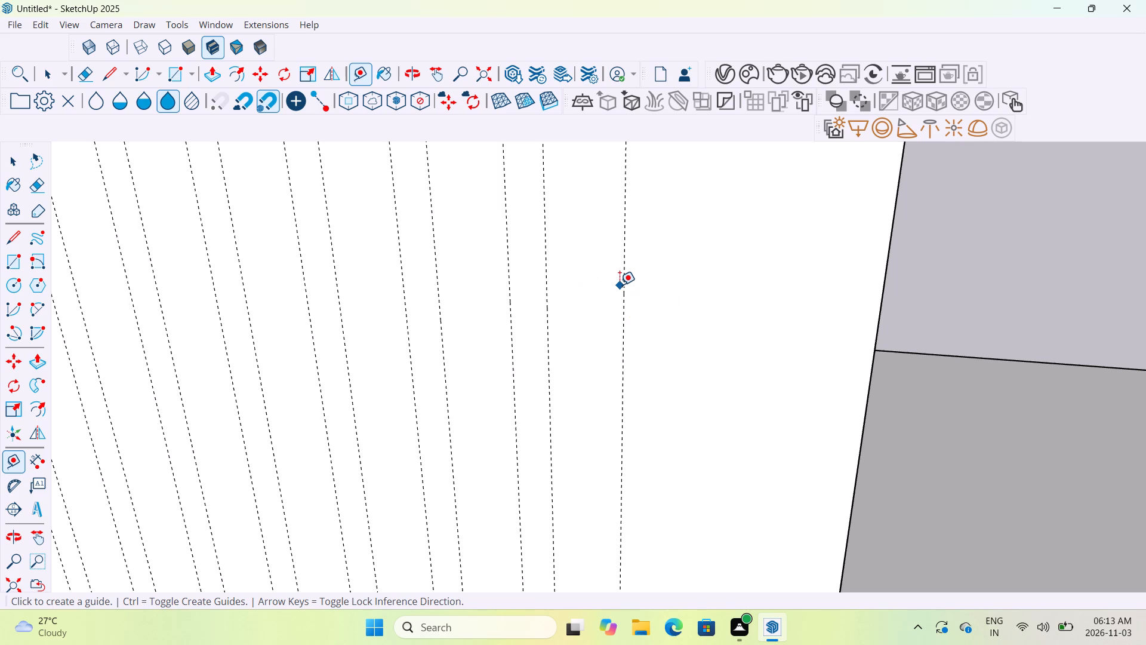
left_click(620, 285)
key("Escape")
left_click(621, 315)
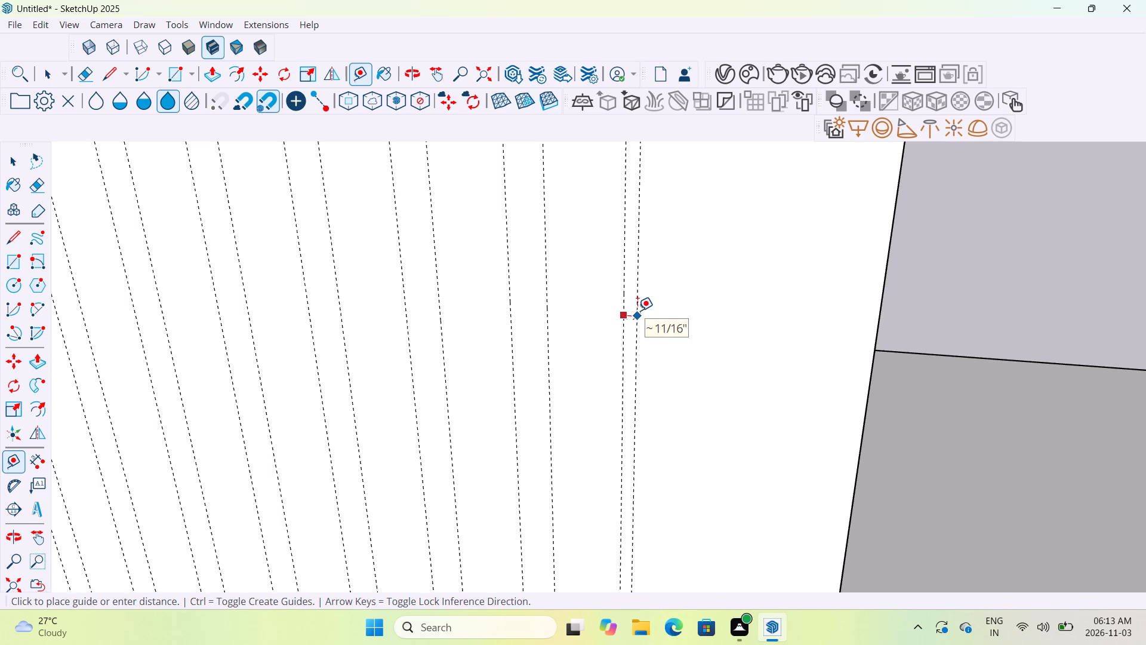
key("2")
key("shift+quotedbl")
key("Return")
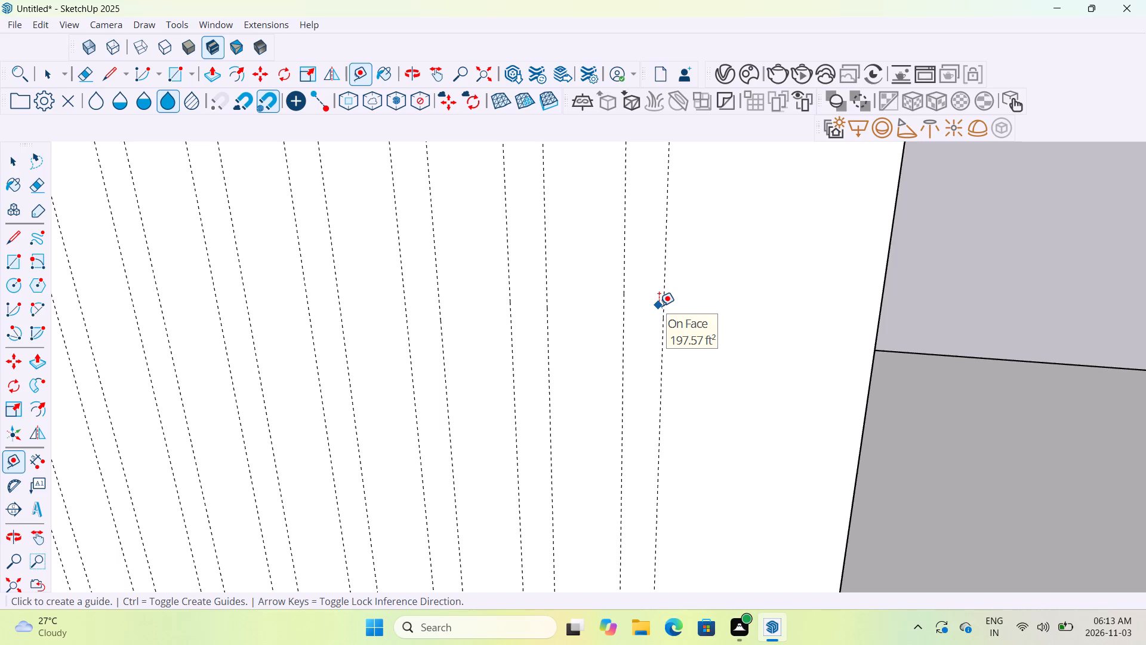
Add the next vertical guide pair on the panel face, 4" beyond the outermost guide and 2" further.
left_click(661, 302)
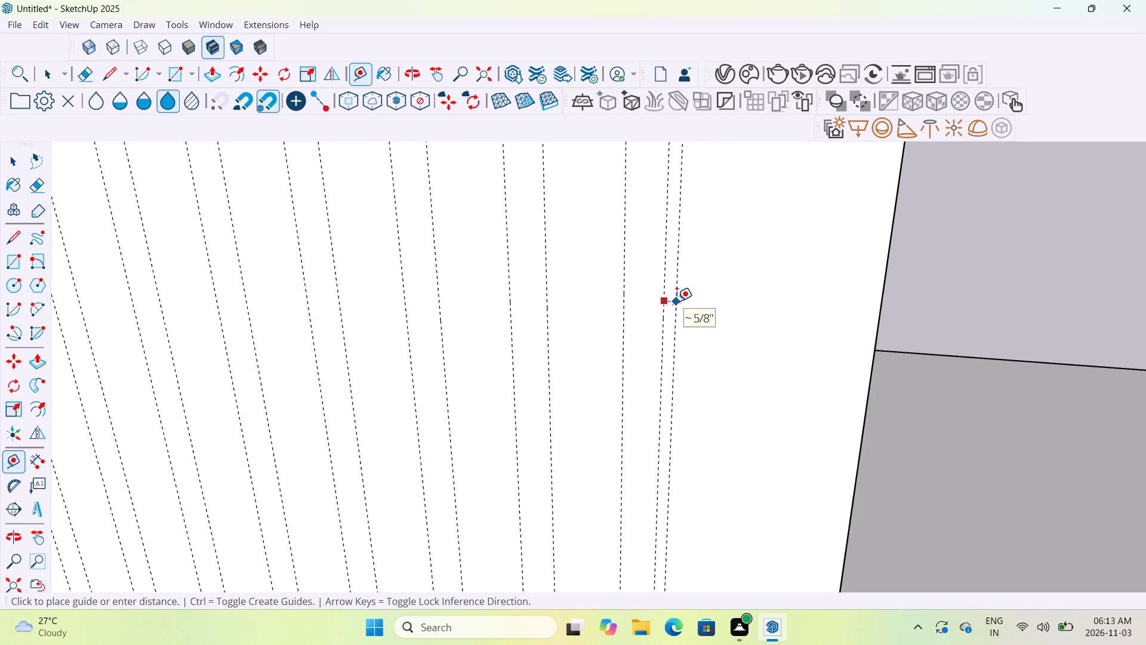
type("4\"")
key("Return")
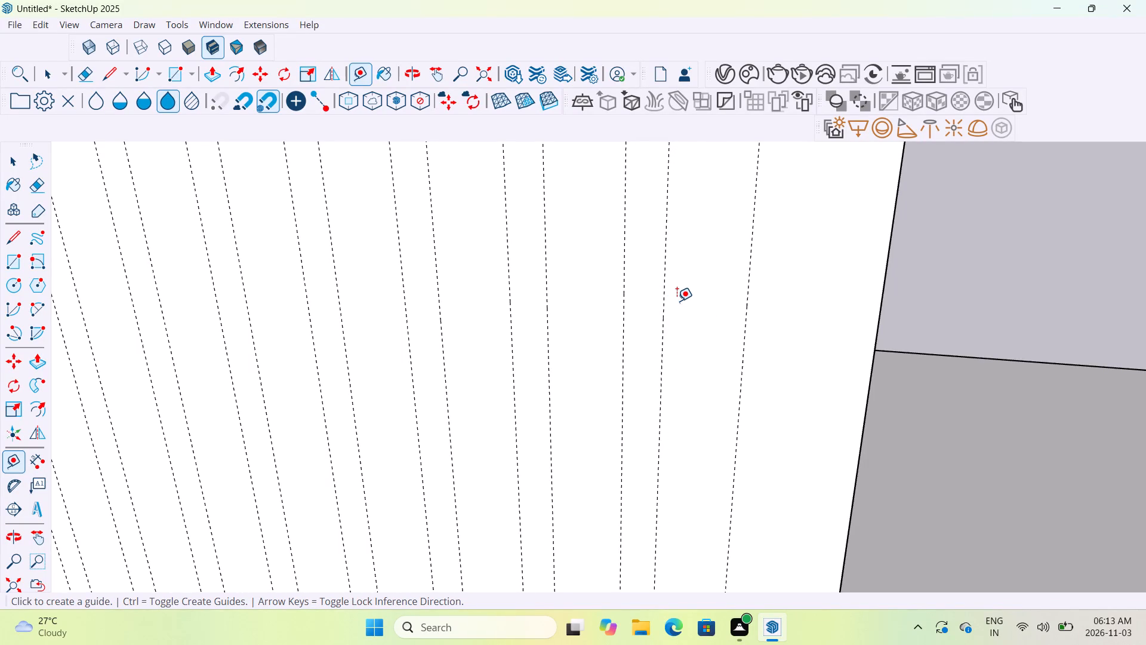
left_click(744, 303)
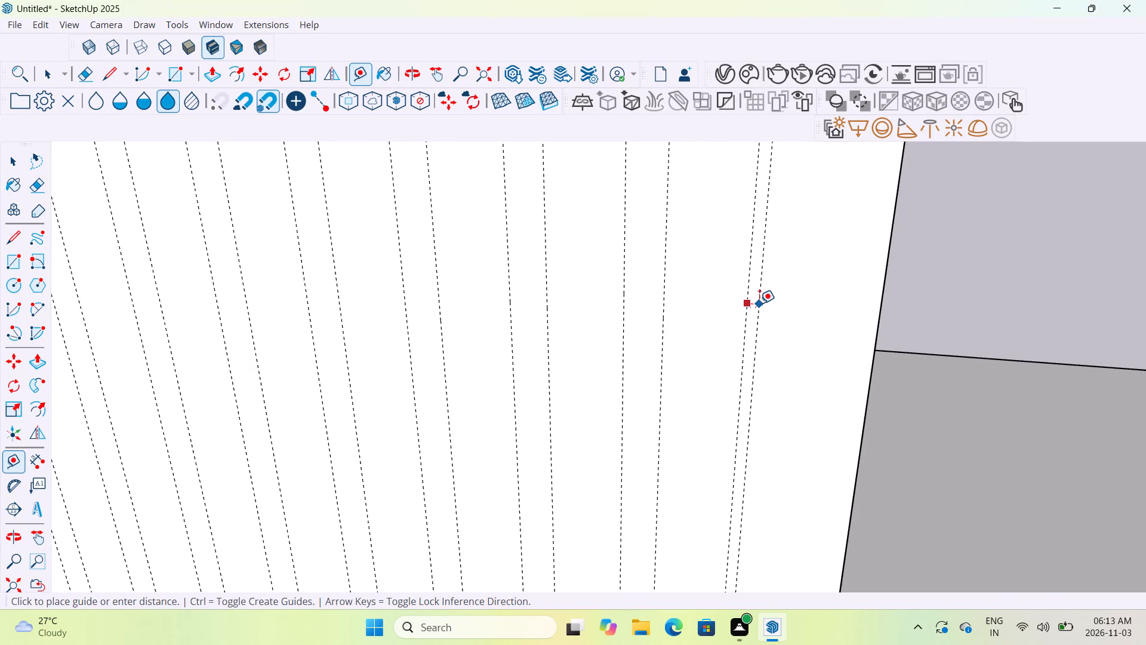
type("2\"")
key("Return")
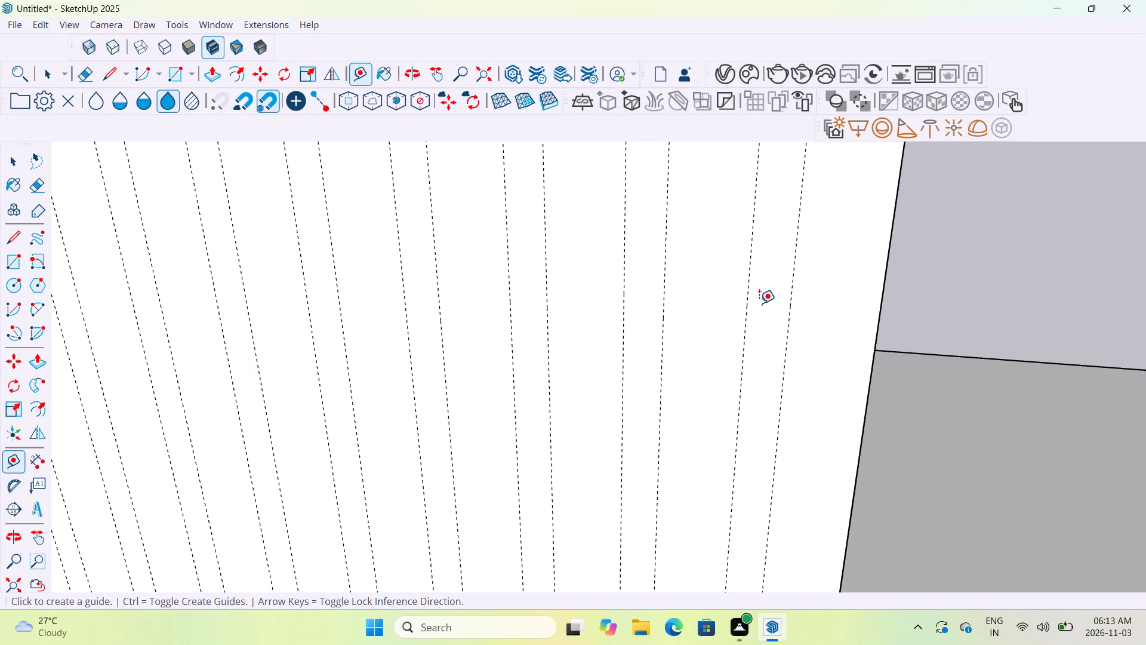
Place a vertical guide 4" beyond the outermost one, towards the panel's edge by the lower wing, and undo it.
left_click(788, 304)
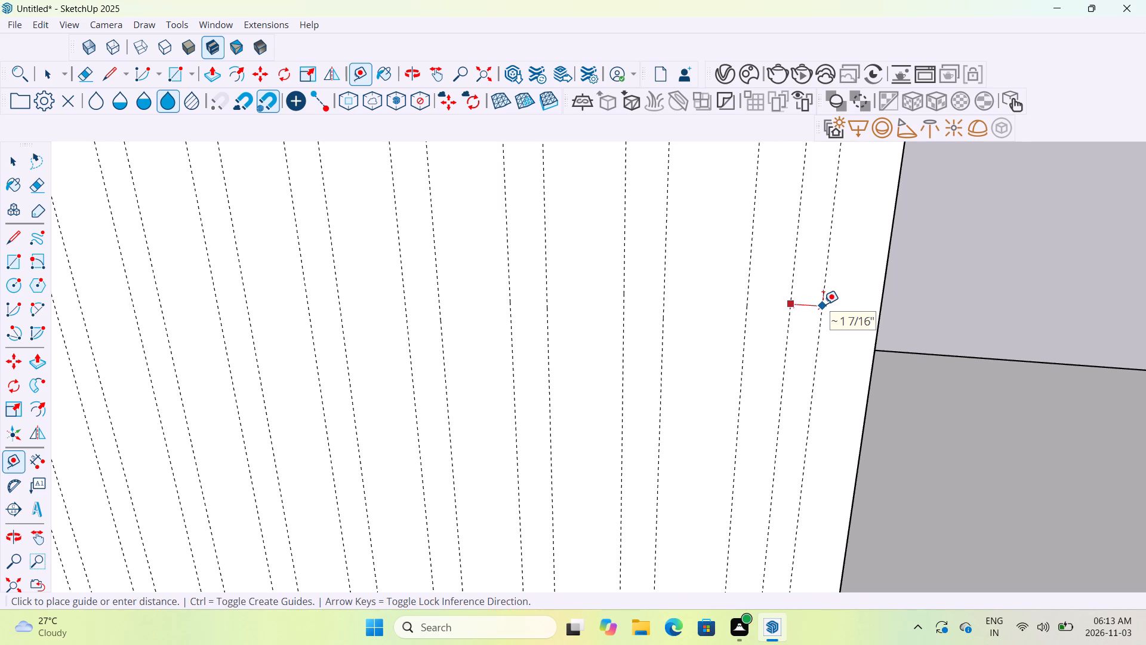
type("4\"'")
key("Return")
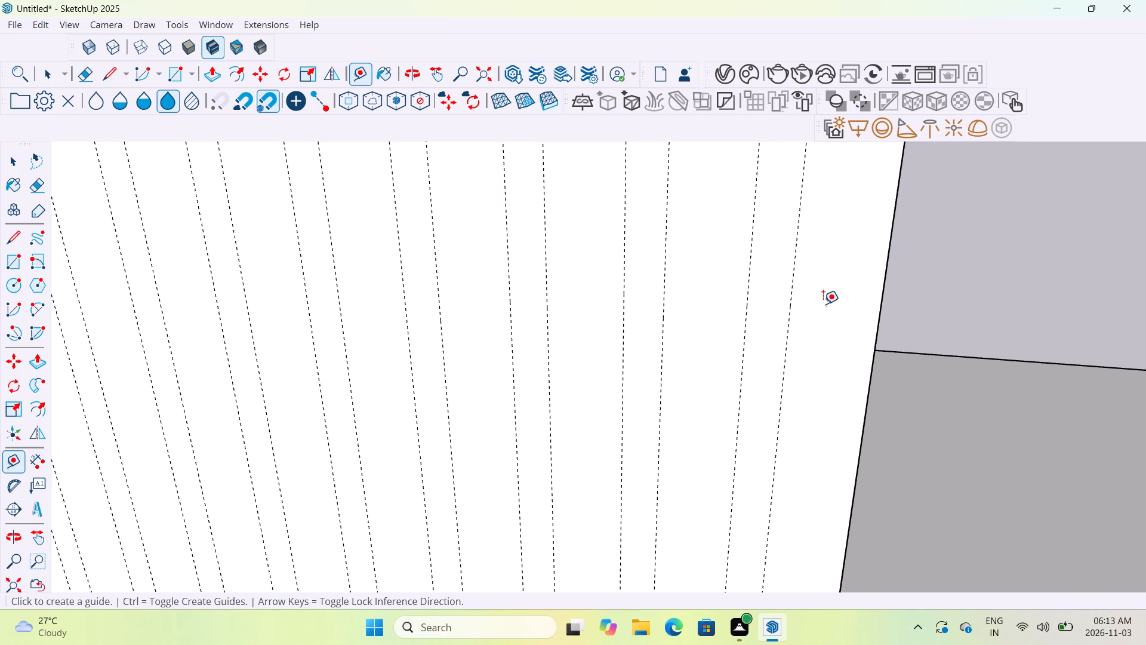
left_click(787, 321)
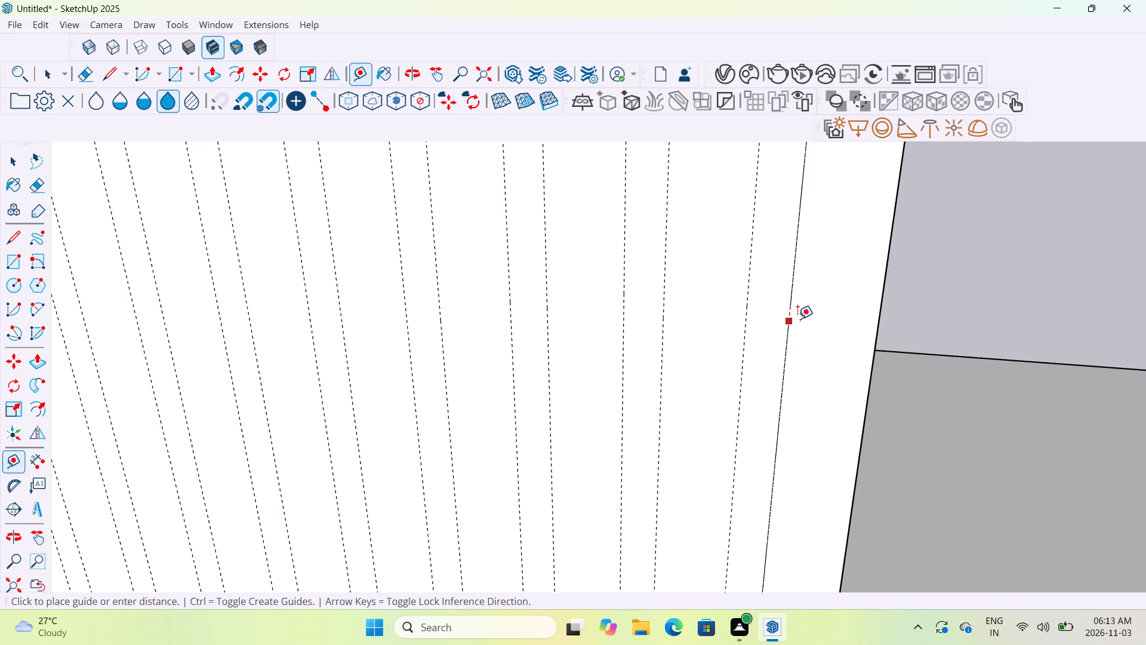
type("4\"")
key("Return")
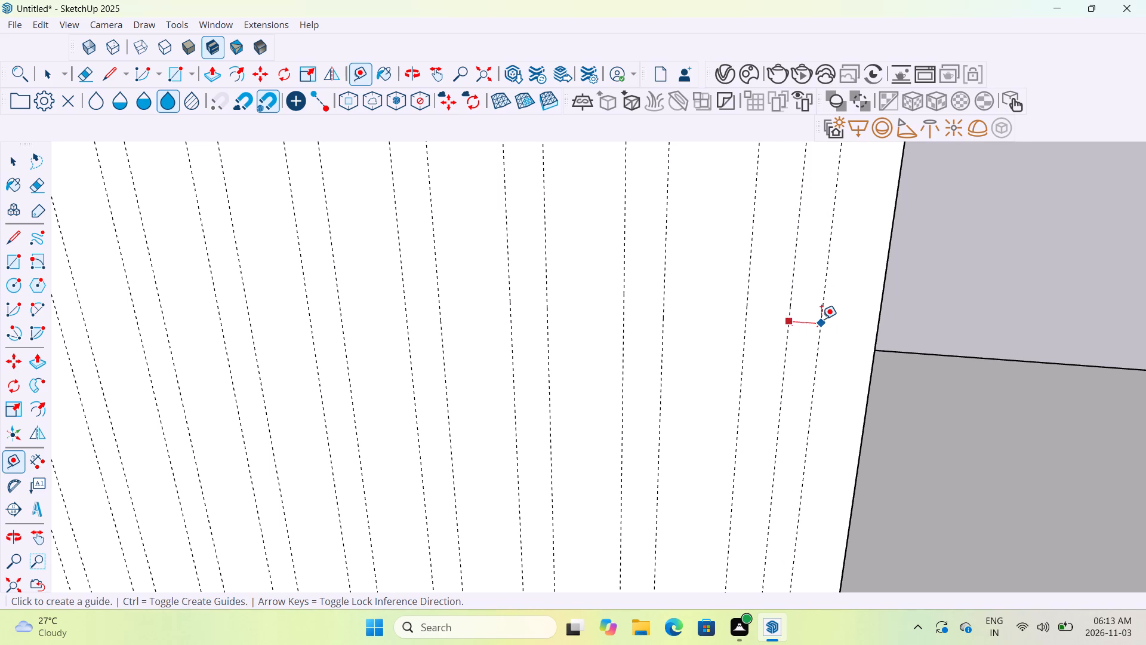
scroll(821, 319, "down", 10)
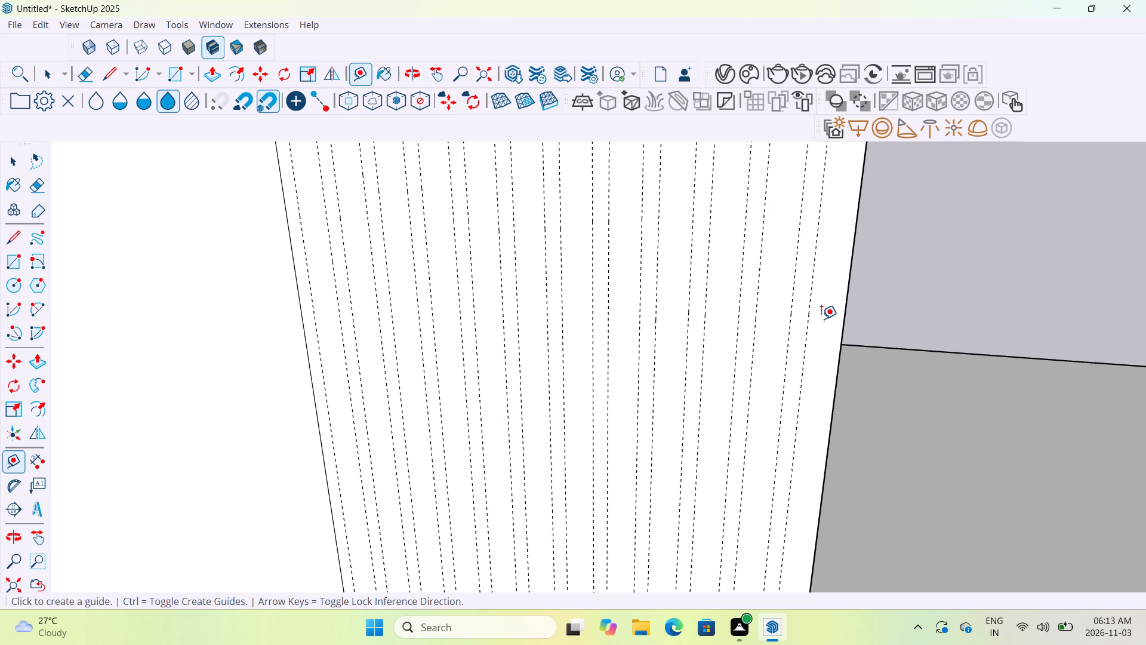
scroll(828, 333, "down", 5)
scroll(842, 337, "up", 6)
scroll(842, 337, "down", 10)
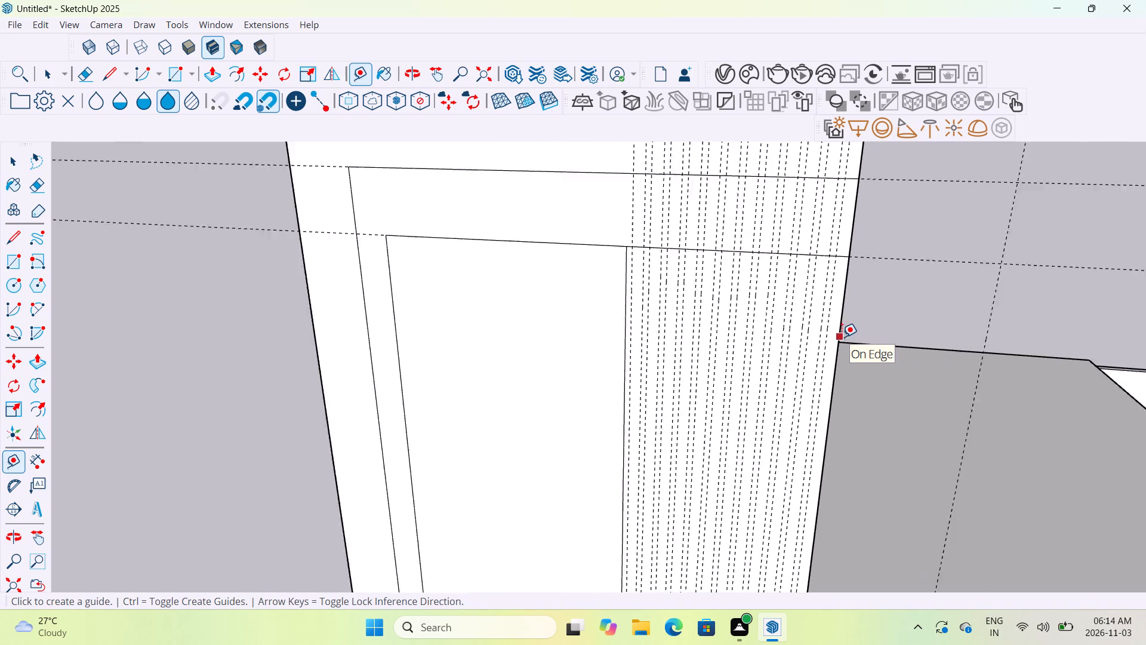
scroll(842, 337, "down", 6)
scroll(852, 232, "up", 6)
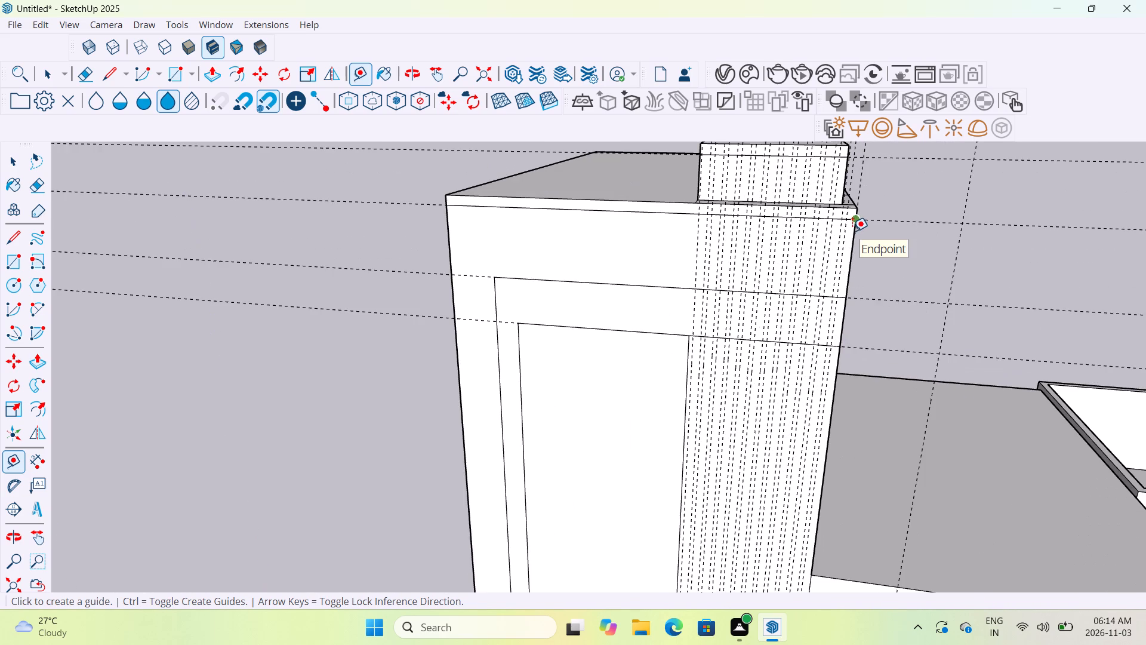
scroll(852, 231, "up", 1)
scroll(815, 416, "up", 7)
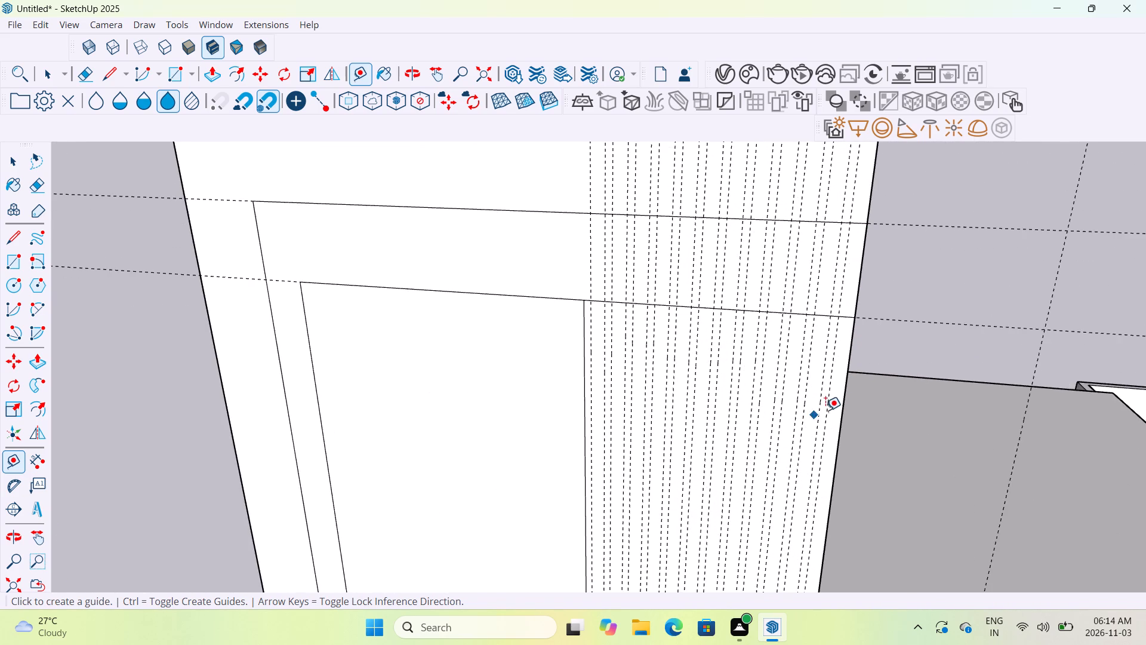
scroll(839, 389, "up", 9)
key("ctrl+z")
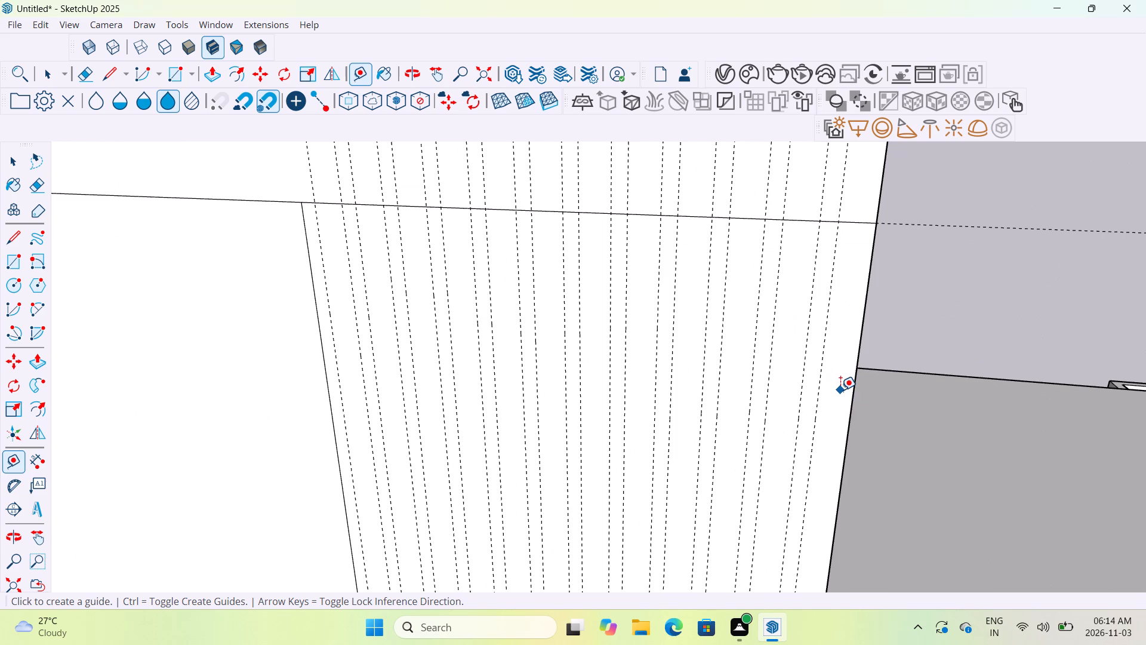
Place a vertical guide 3" beyond the outermost one, near the front panel's edge by the lower wing.
key("ctrl+z")
scroll(842, 389, "down", 16)
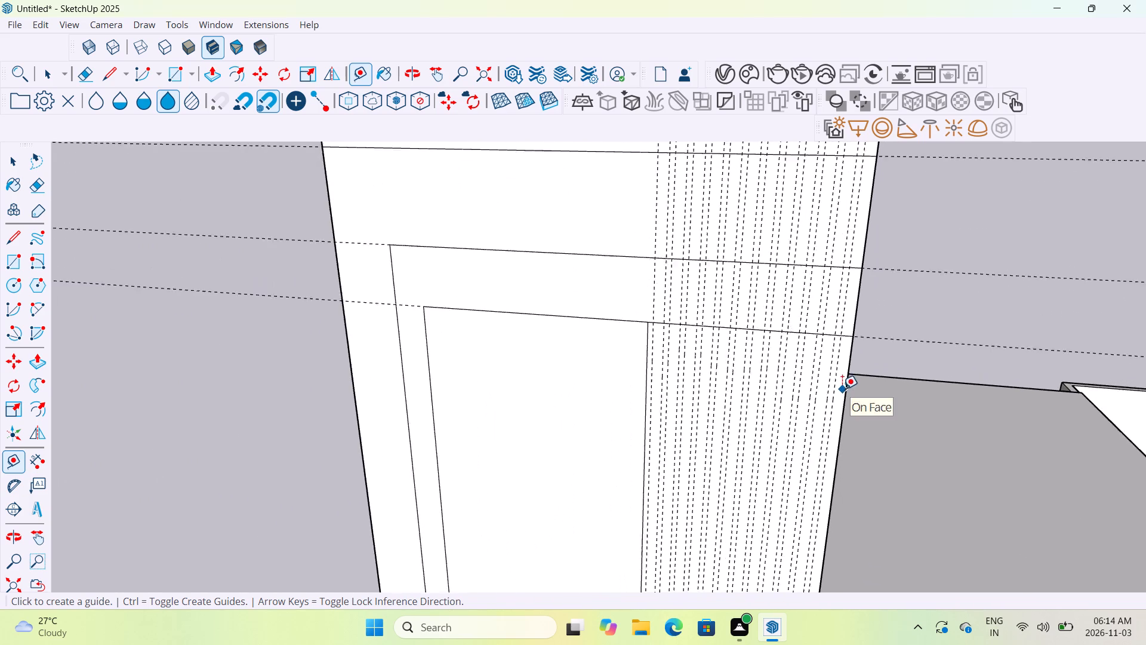
scroll(842, 387, "down", 5)
scroll(842, 385, "up", 20)
scroll(842, 385, "up", 5)
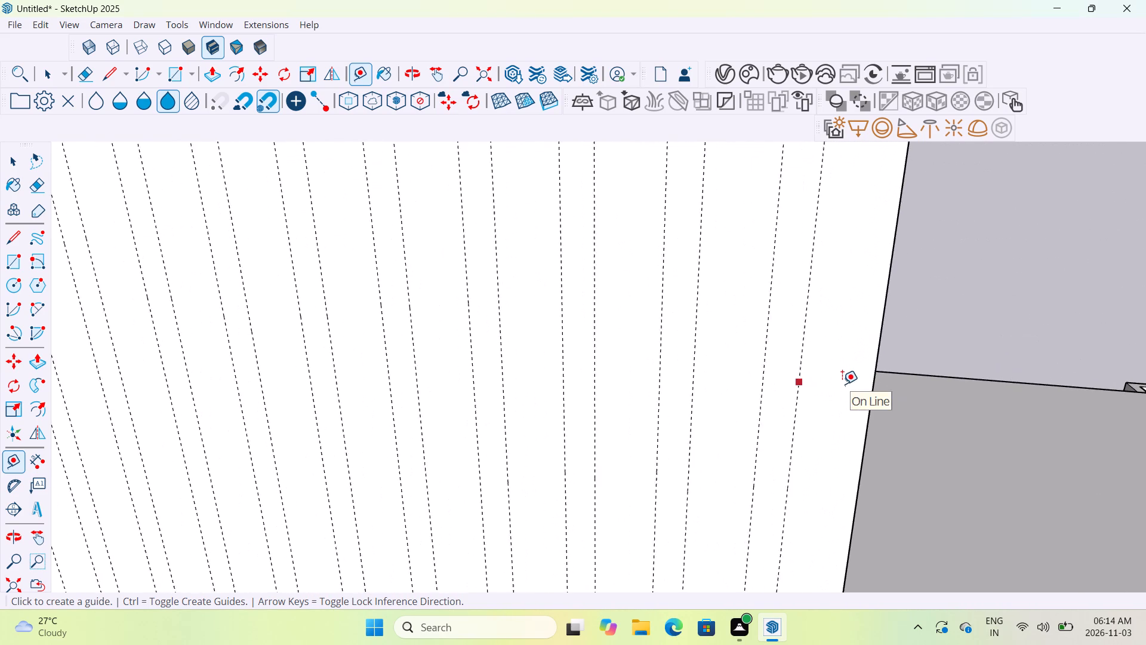
left_click(793, 376)
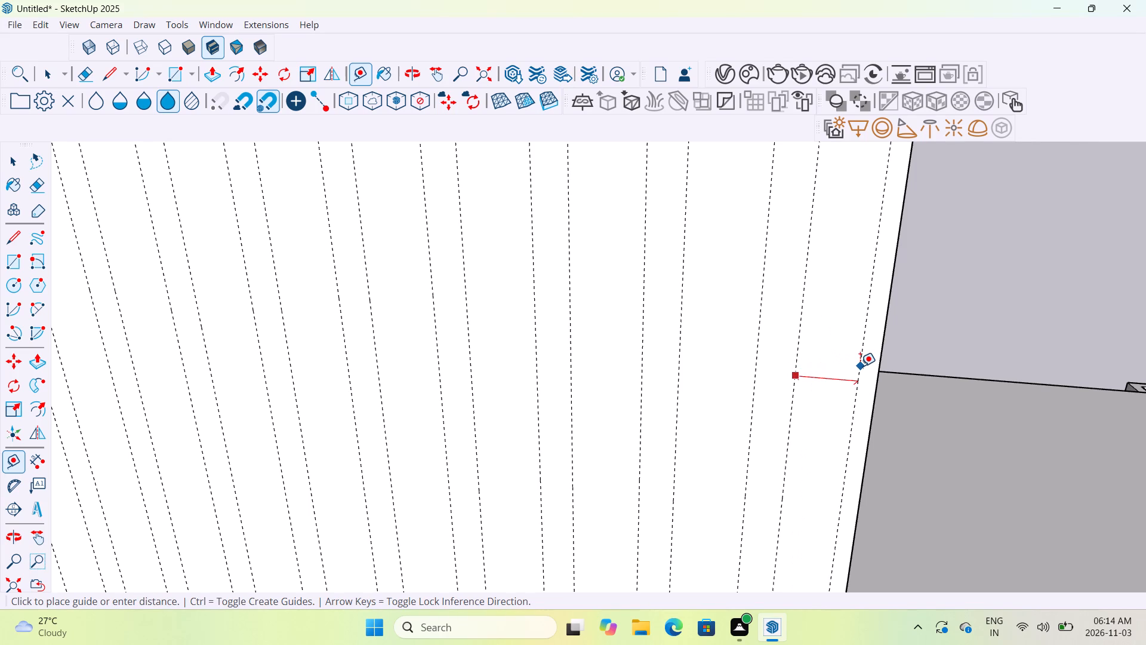
key("3")
key("shift+quotedbl")
key("Return")
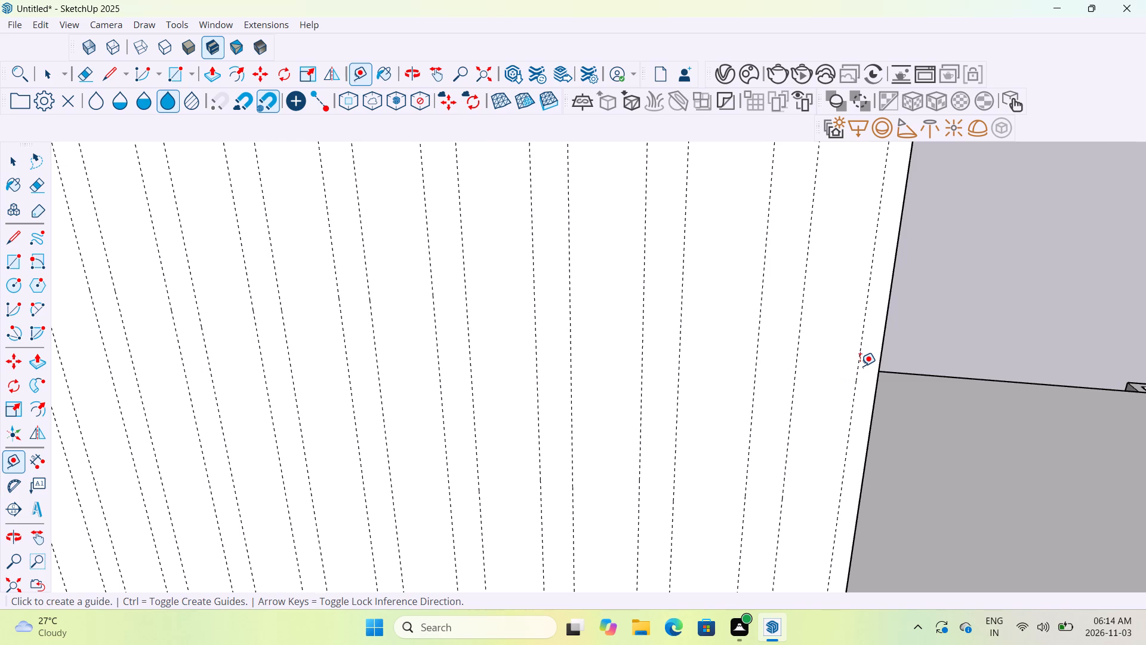
Draw a vertical line along the first guide beside the recessed panel, from the panel's top line down to the building's base.
scroll(860, 366, "down", 4)
scroll(860, 366, "down", 17)
scroll(858, 377, "down", 7)
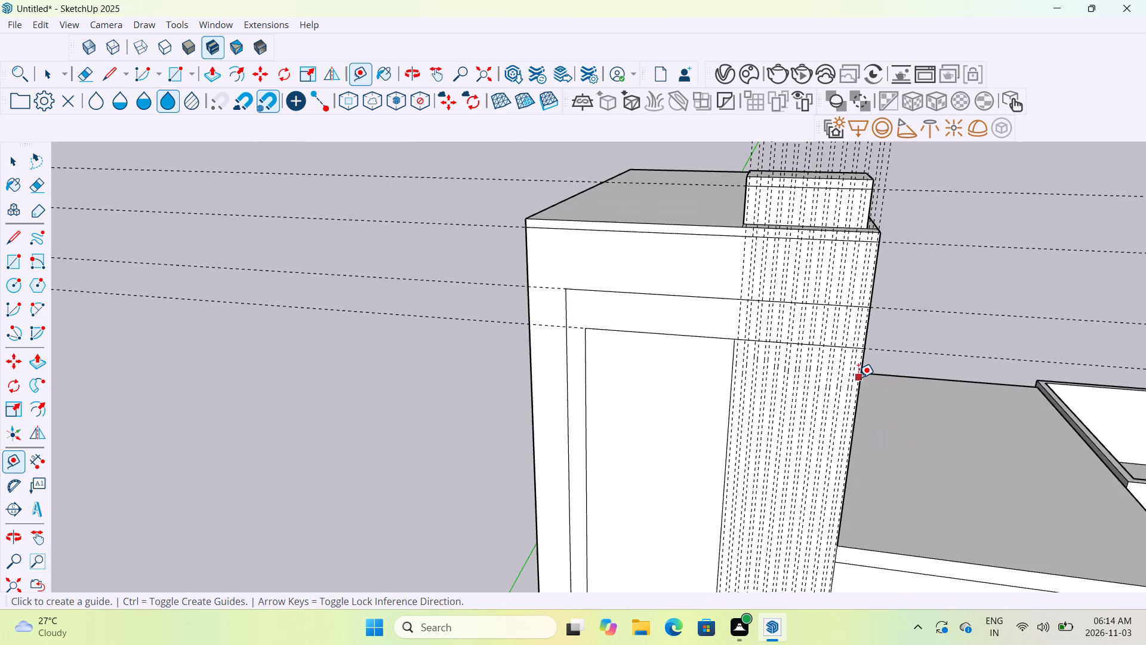
scroll(735, 277, "up", 6)
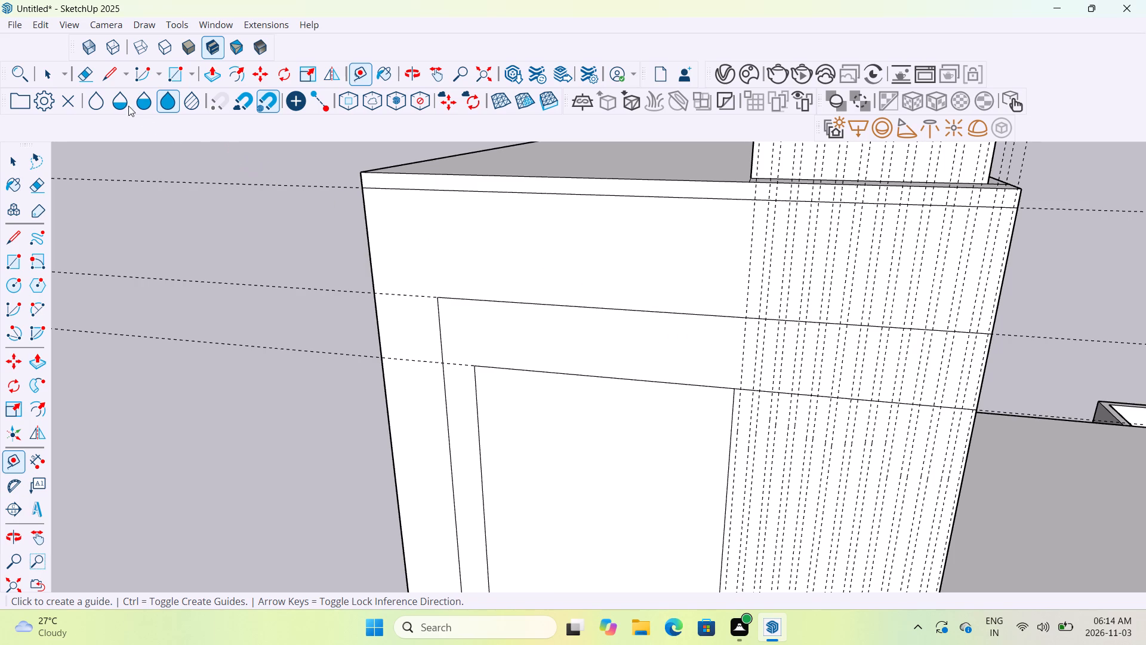
left_click(100, 73)
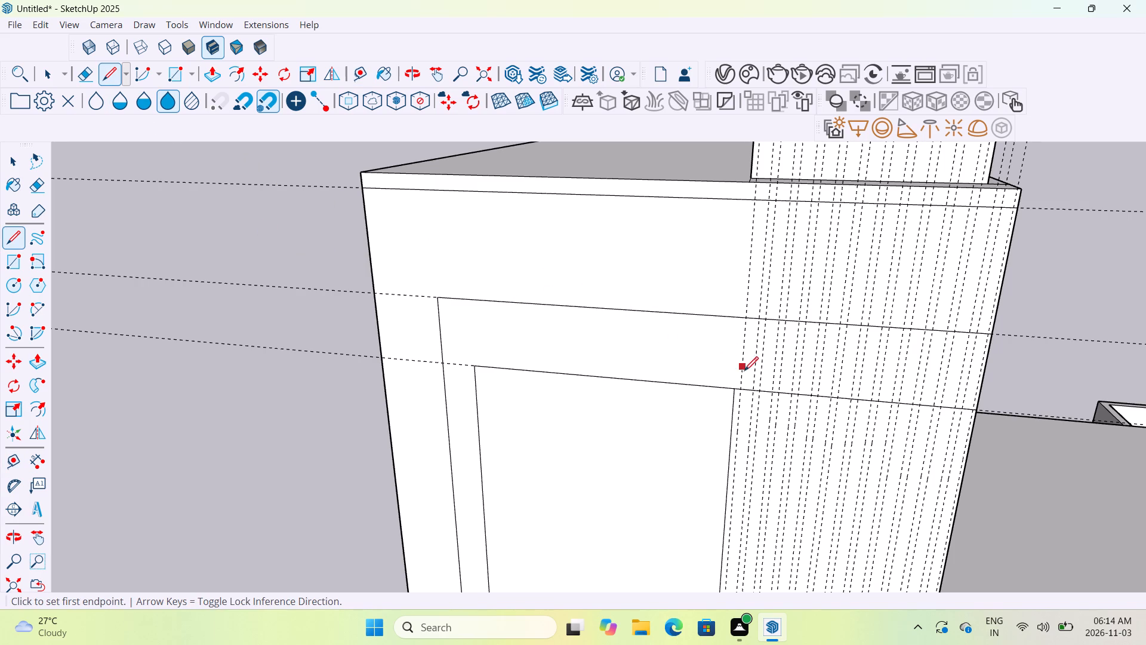
scroll(744, 397, "up", 11)
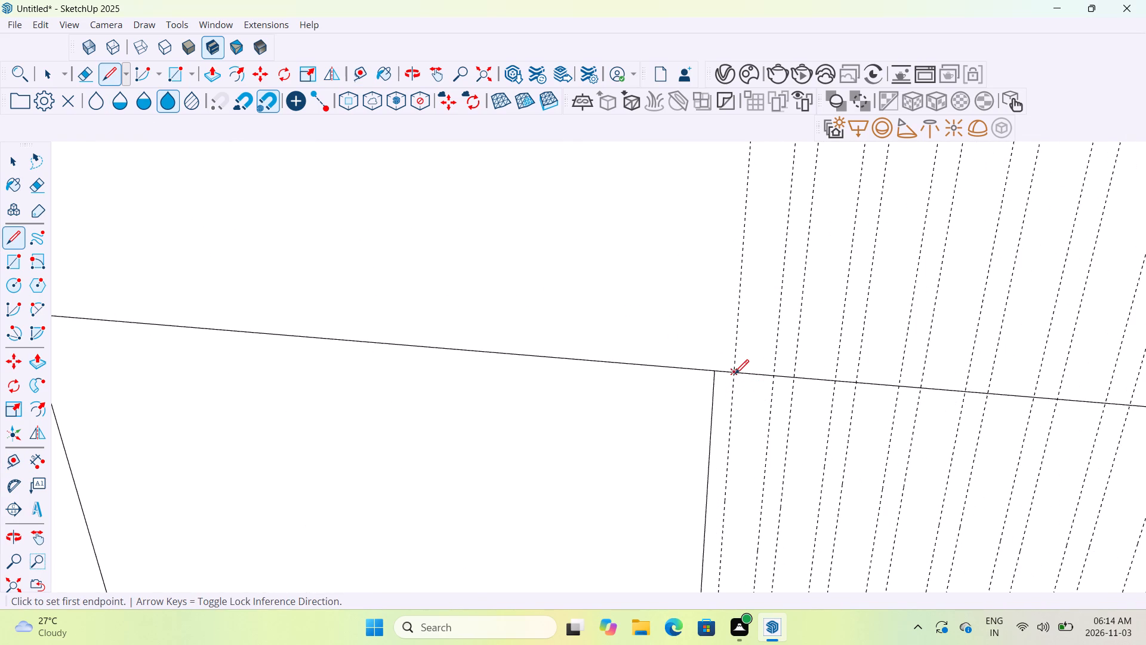
left_click(735, 375)
scroll(735, 375, "down", 7)
scroll(735, 375, "down", 15)
scroll(735, 375, "down", 16)
scroll(725, 512, "up", 6)
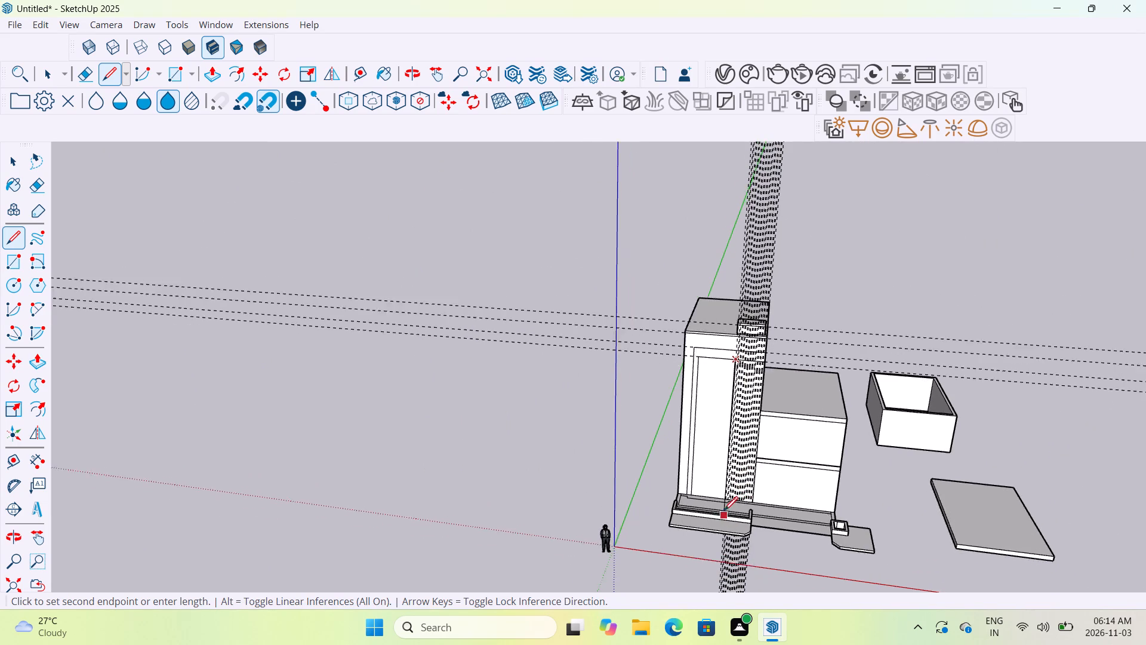
scroll(722, 502, "up", 14)
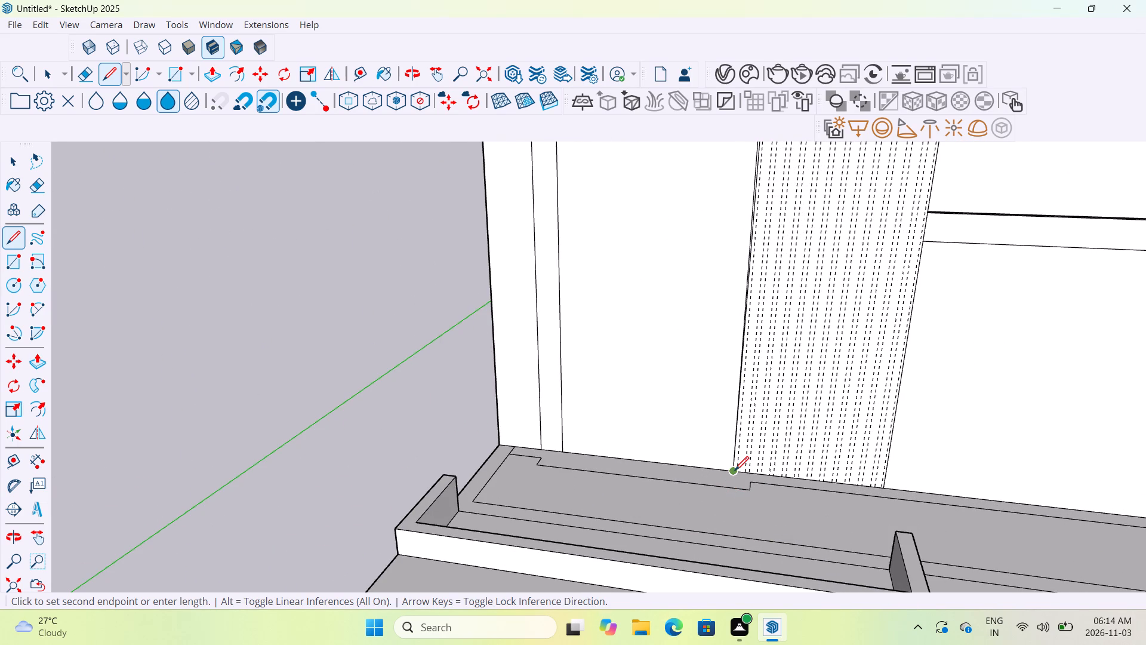
scroll(738, 472, "up", 12)
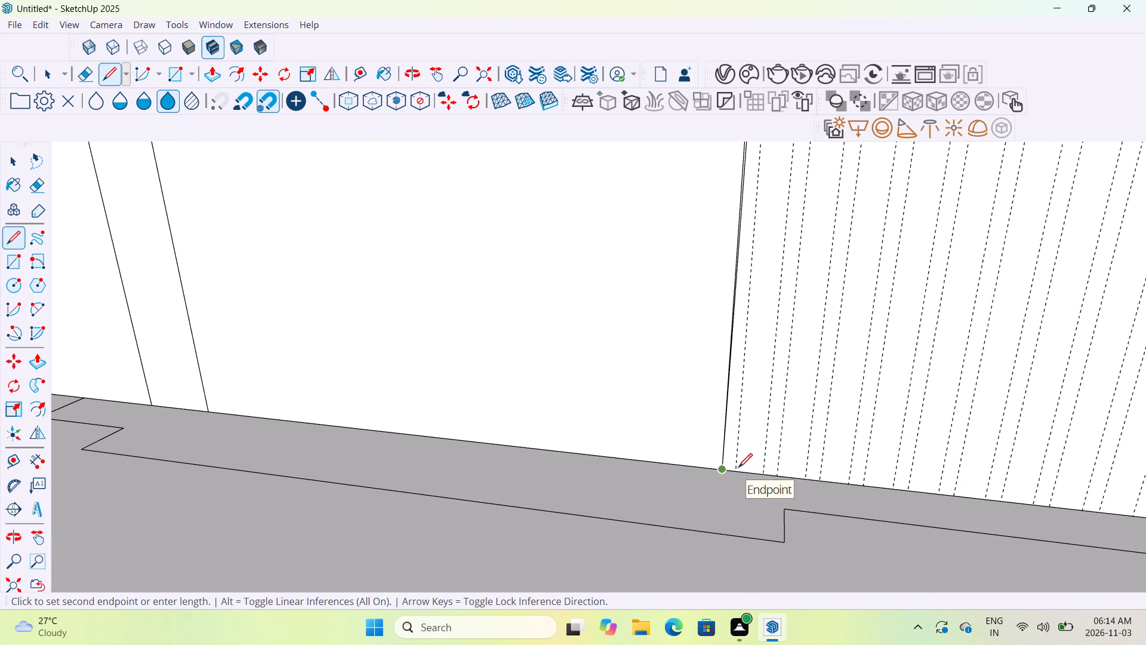
left_click(738, 472)
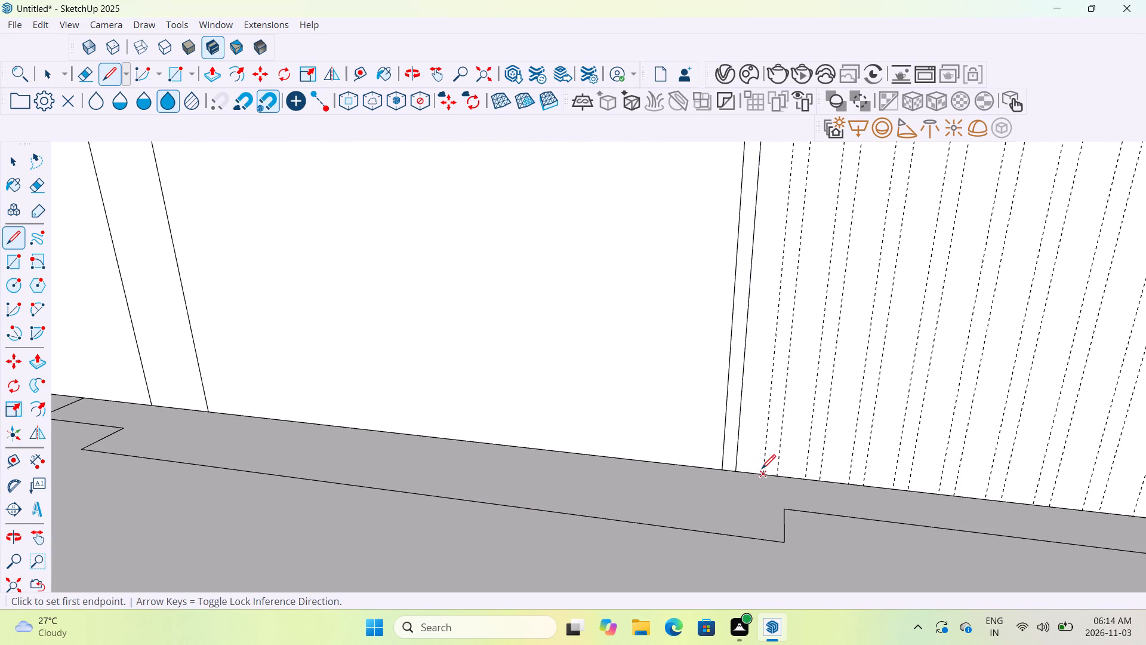
Draw a vertical line along the second guide, from the building's base up to the panel's top line.
left_click(763, 471)
scroll(763, 451, "down", 11)
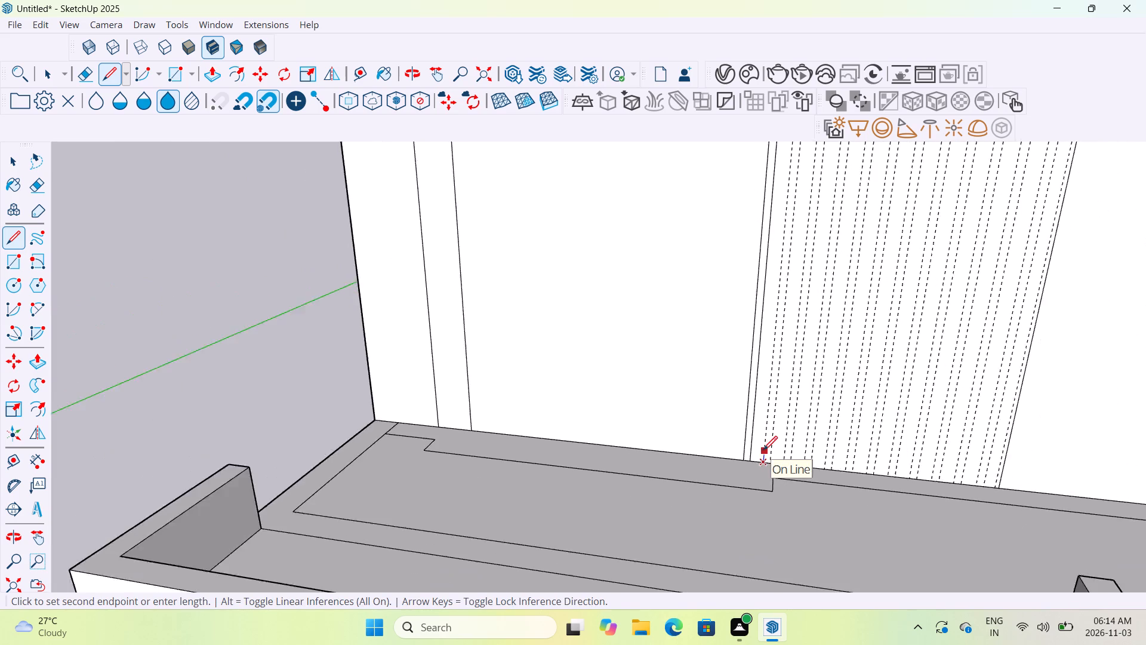
scroll(763, 451, "down", 18)
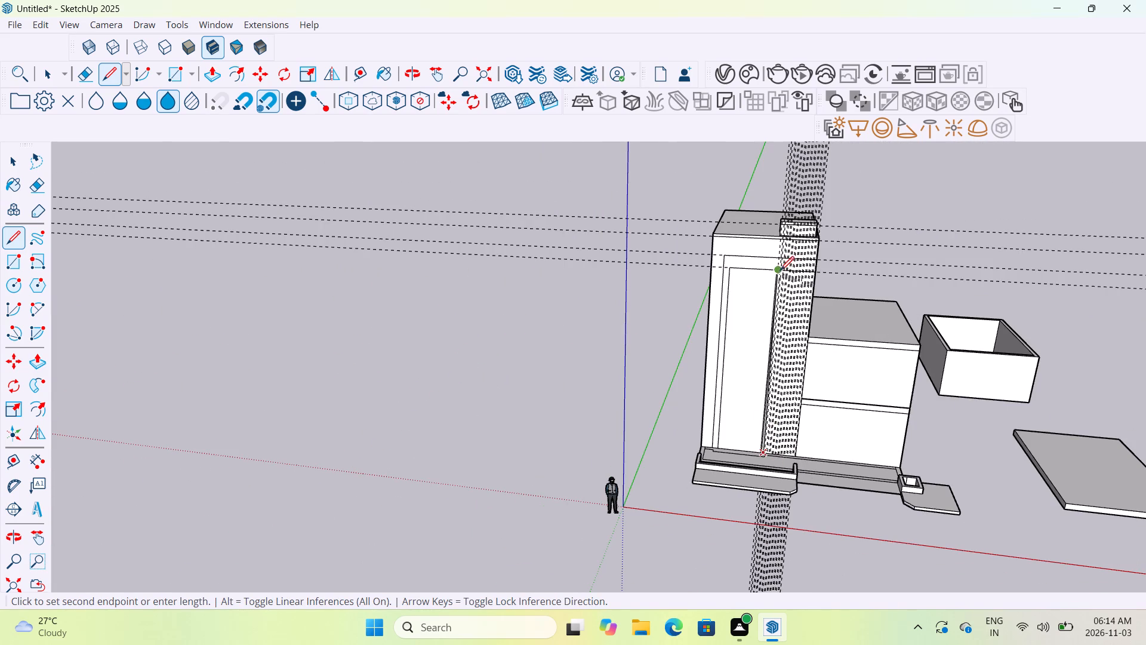
scroll(781, 269, "up", 19)
scroll(781, 269, "up", 6)
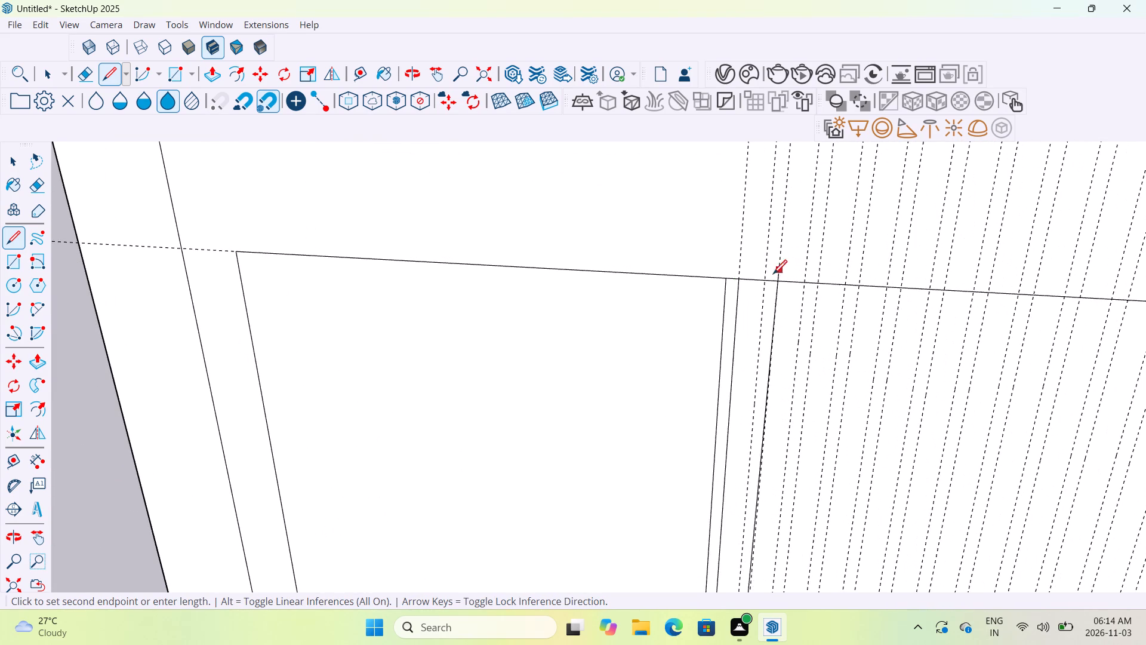
left_click(766, 284)
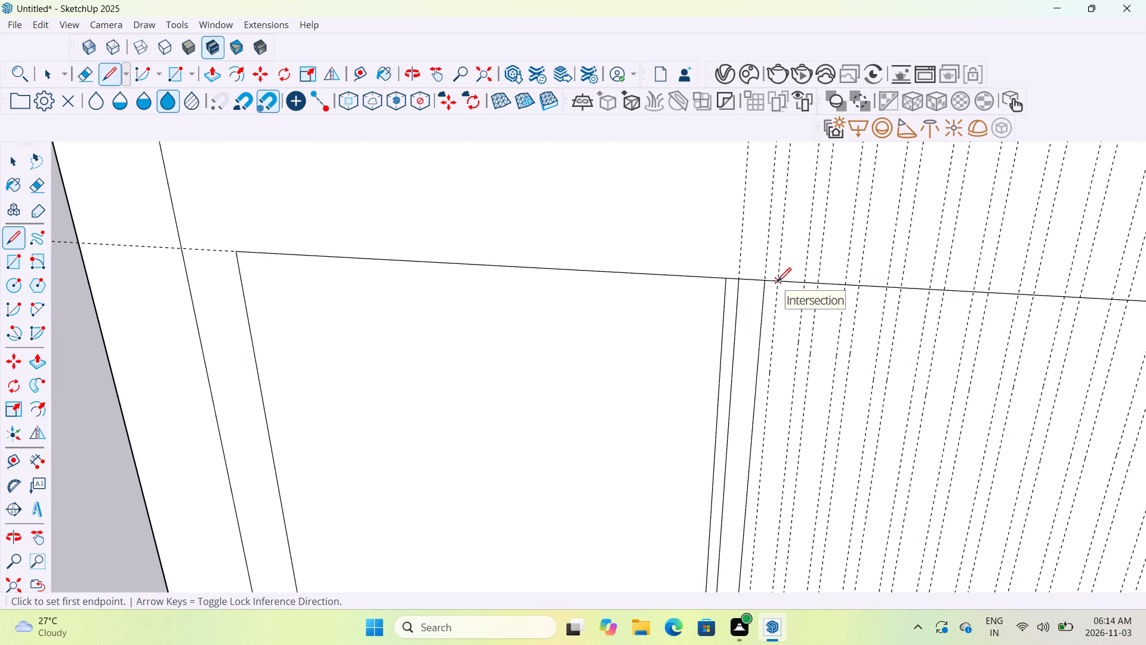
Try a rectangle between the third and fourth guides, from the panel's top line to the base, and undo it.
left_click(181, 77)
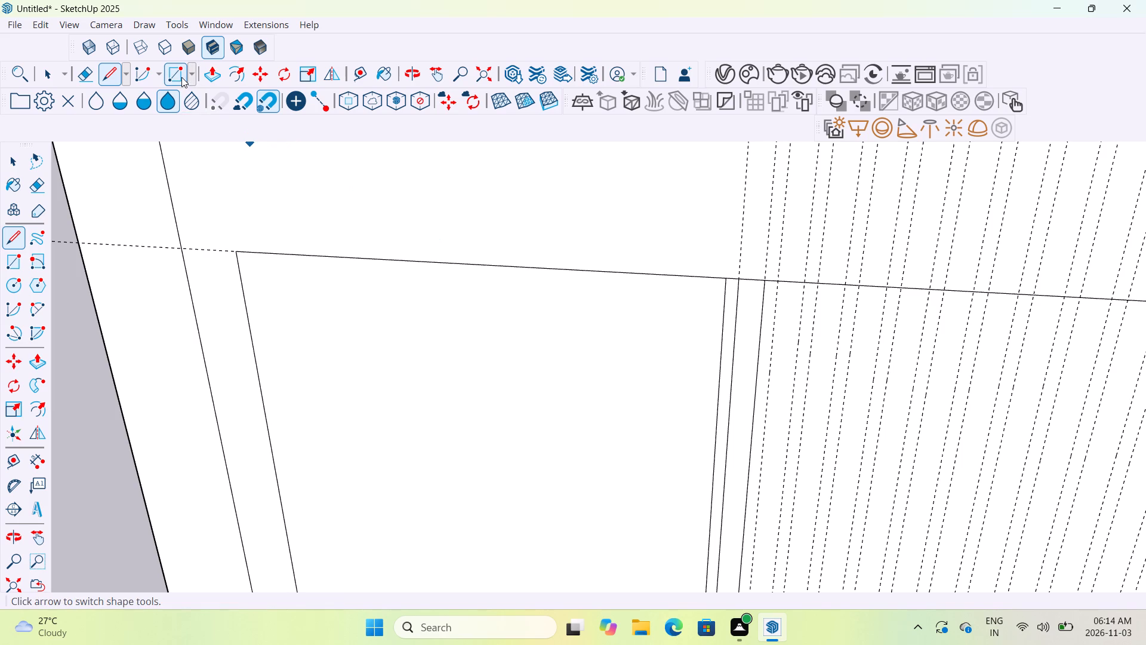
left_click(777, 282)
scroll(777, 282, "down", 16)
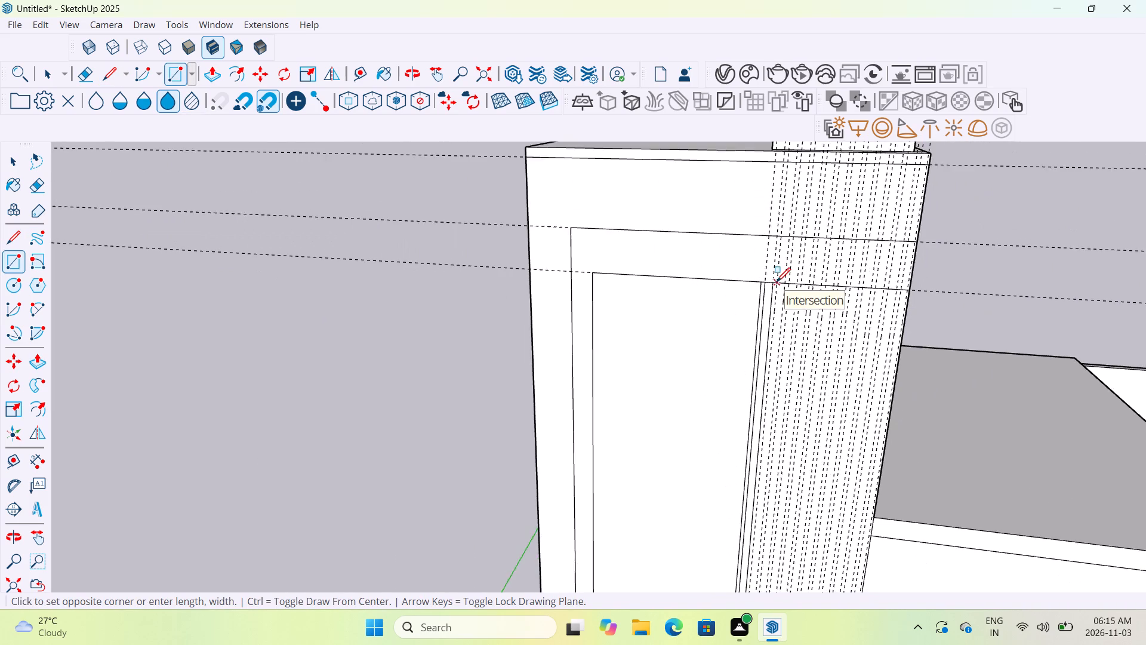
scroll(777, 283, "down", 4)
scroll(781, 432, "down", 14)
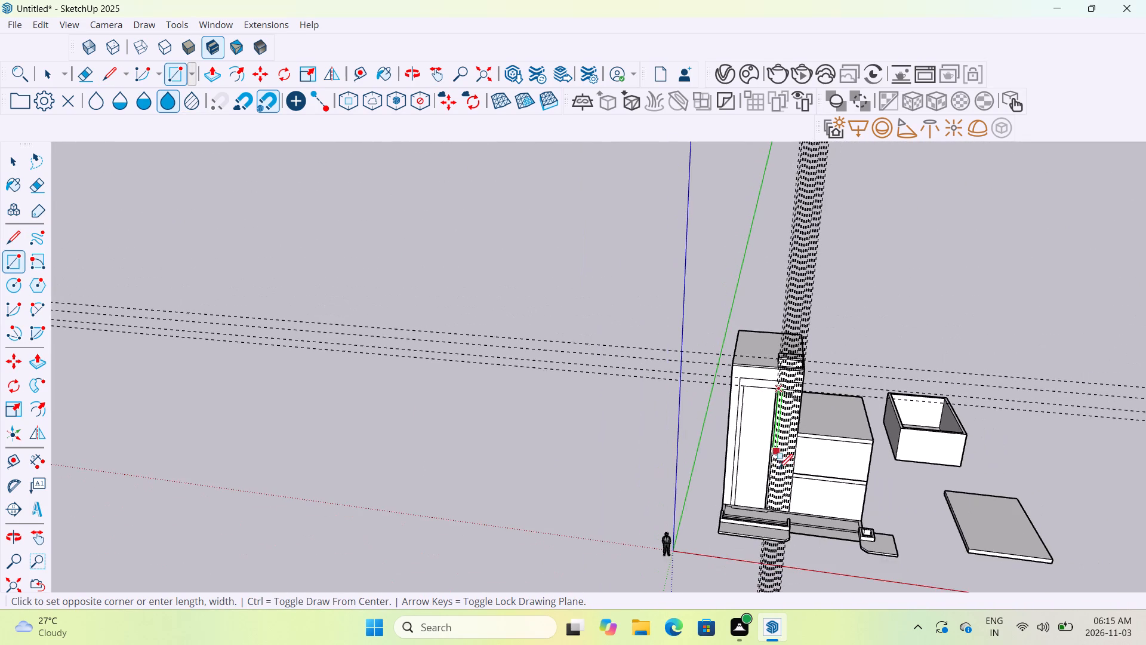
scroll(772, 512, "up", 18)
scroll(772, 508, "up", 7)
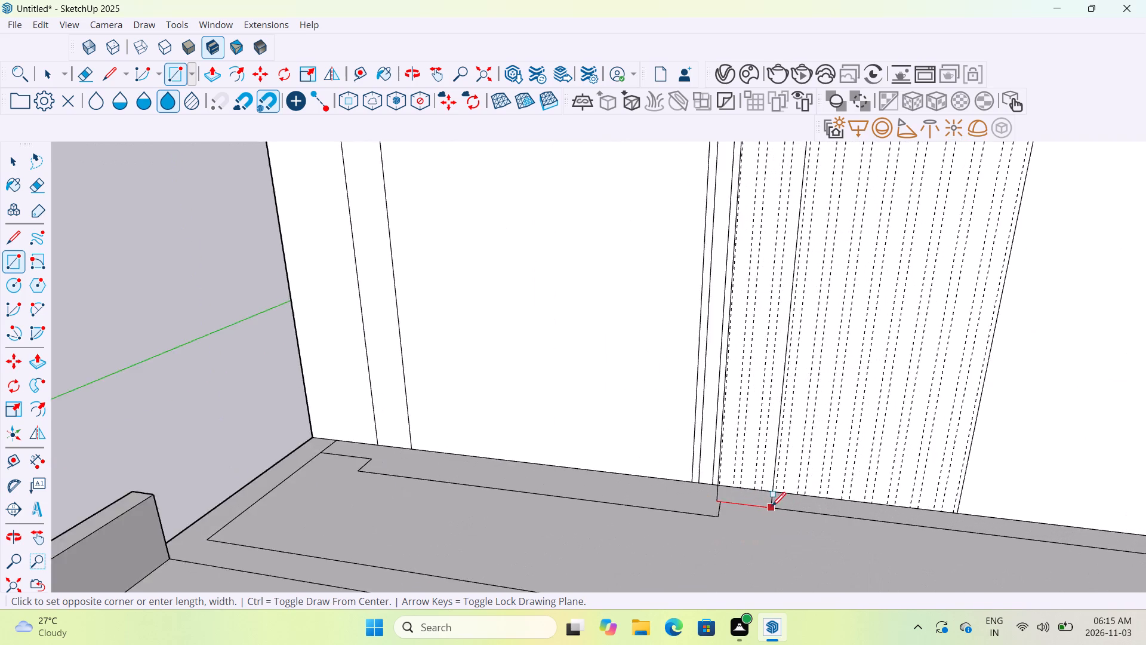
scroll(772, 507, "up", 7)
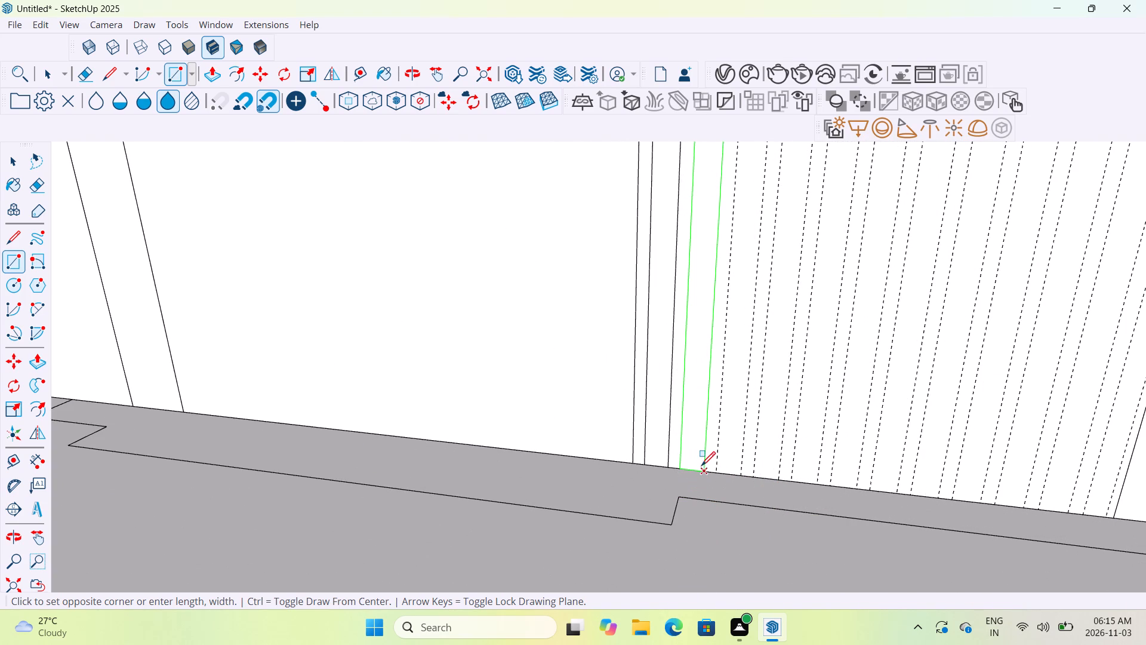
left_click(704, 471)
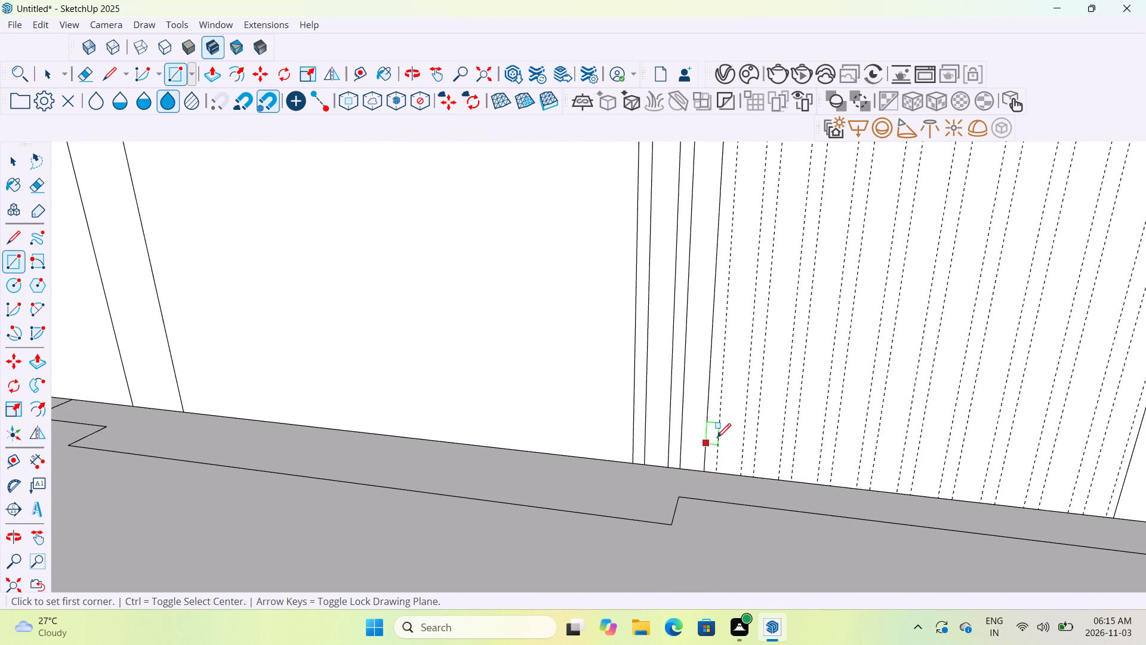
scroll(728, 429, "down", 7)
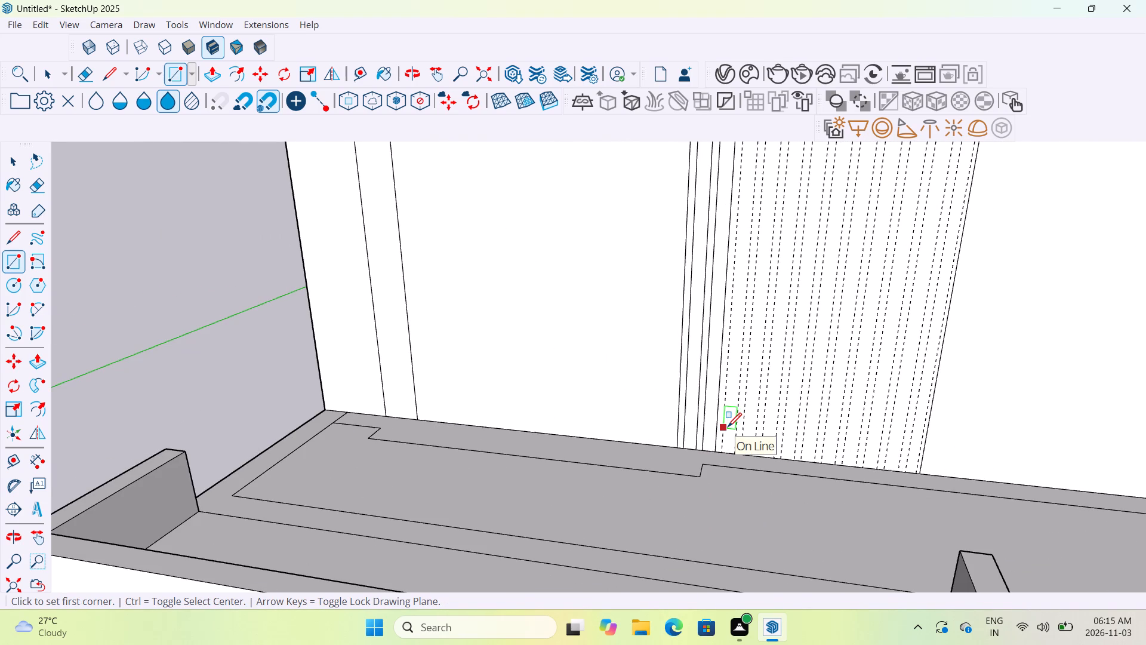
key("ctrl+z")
Draw a vertical line along the third guide, from the panel's top line down to the building's base.
scroll(728, 428, "up", 6)
scroll(728, 428, "down", 4)
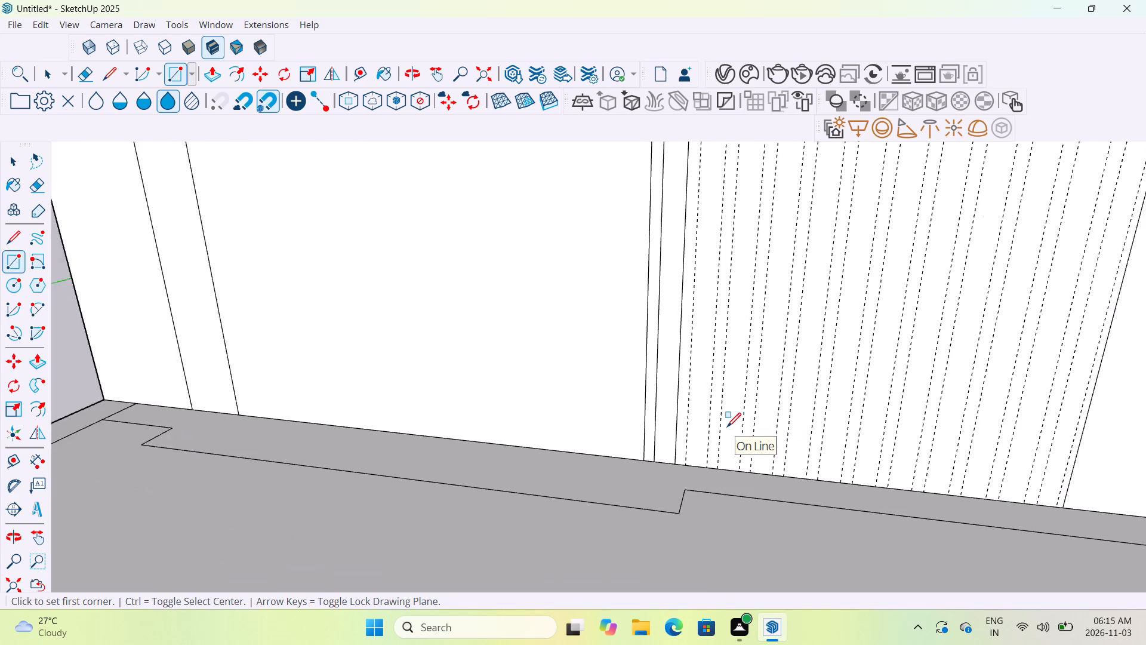
scroll(727, 428, "down", 20)
scroll(727, 428, "down", 5)
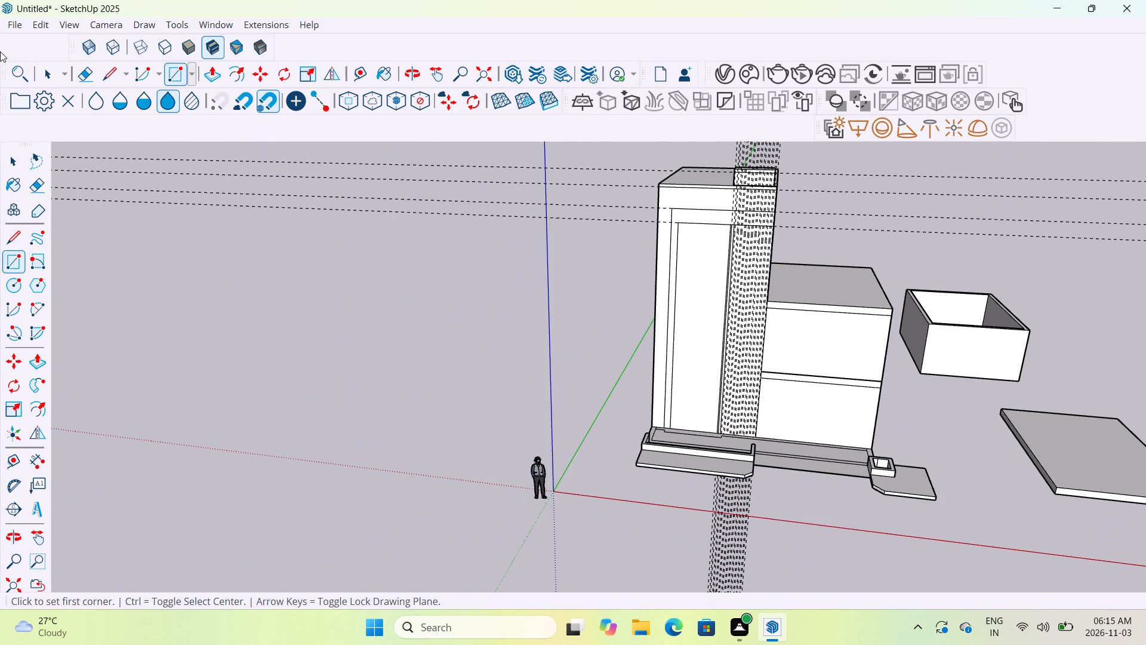
left_click(103, 74)
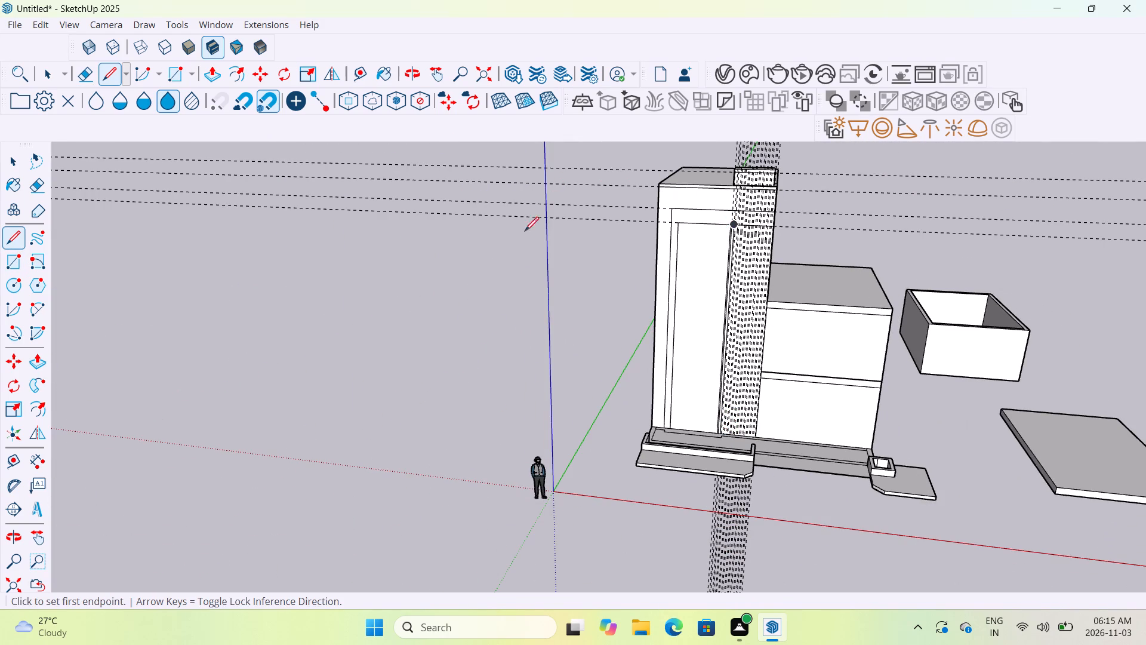
scroll(728, 235, "up", 12)
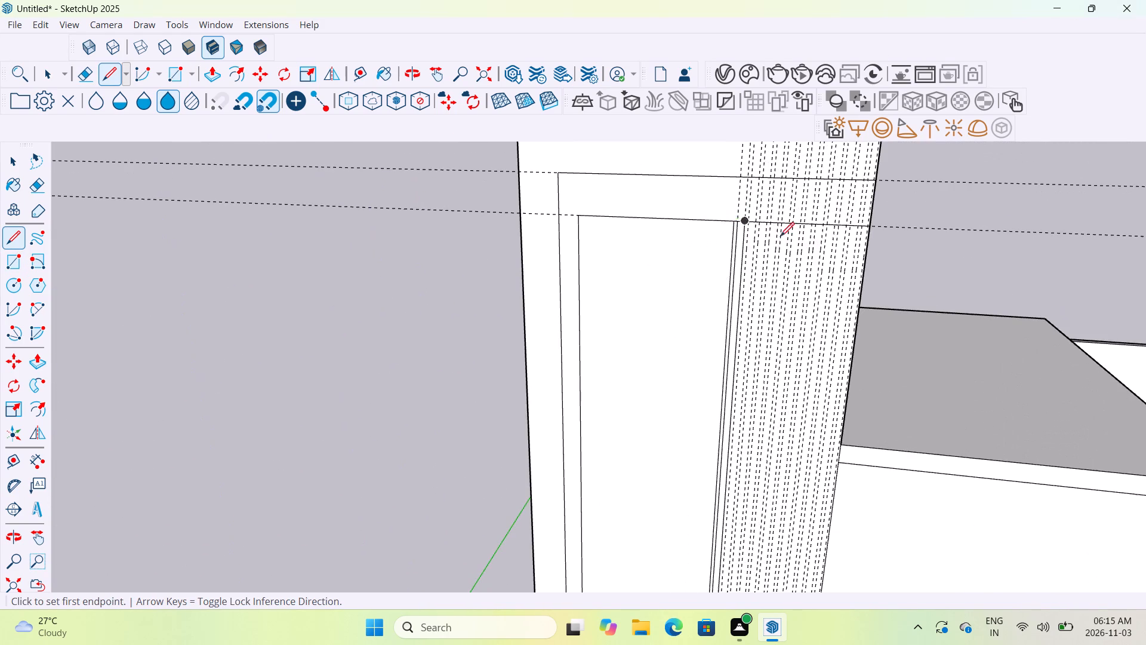
scroll(781, 238, "up", 11)
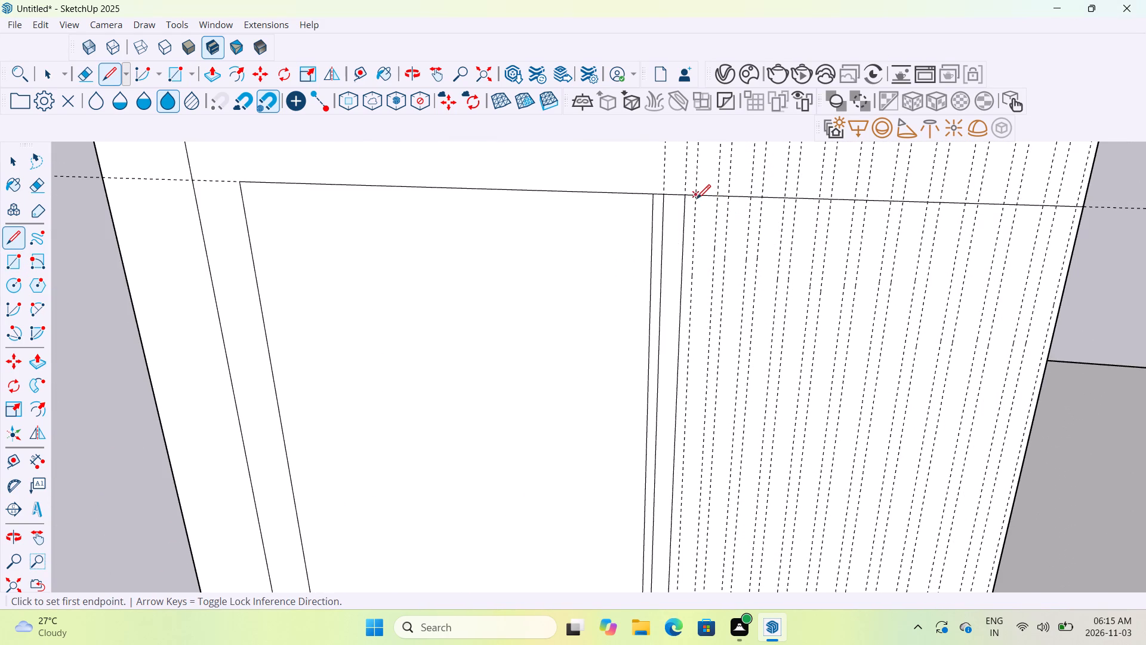
left_click(697, 198)
scroll(700, 293, "down", 5)
scroll(700, 293, "up", 1)
scroll(700, 293, "down", 7)
scroll(700, 293, "up", 1)
scroll(700, 293, "down", 6)
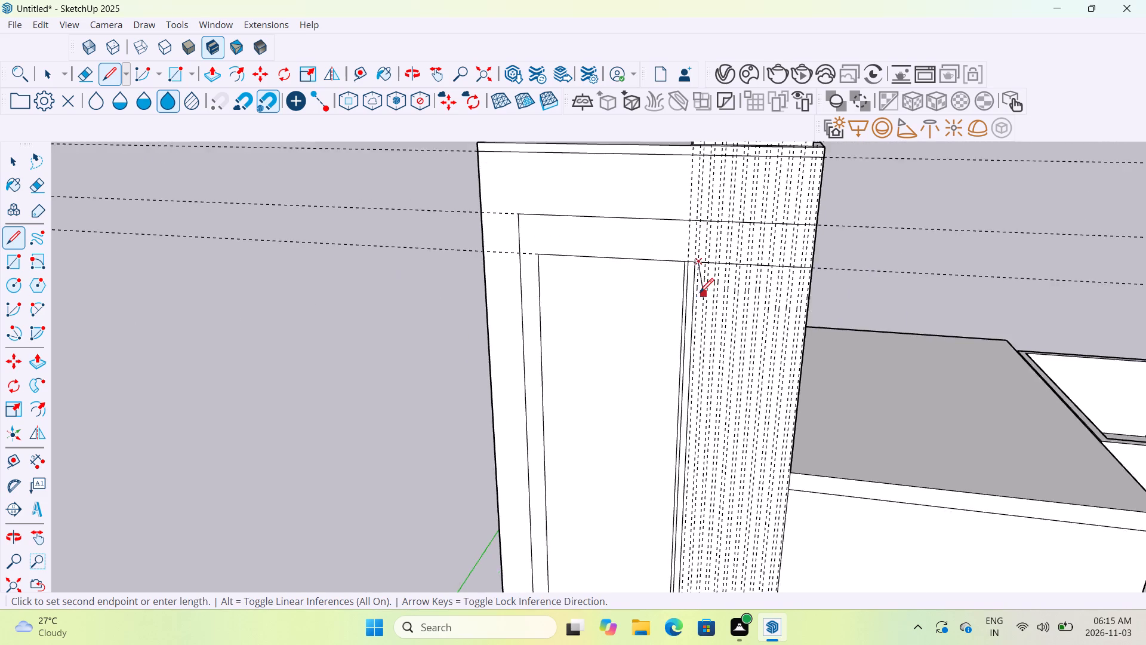
scroll(700, 294, "down", 3)
scroll(700, 413, "down", 14)
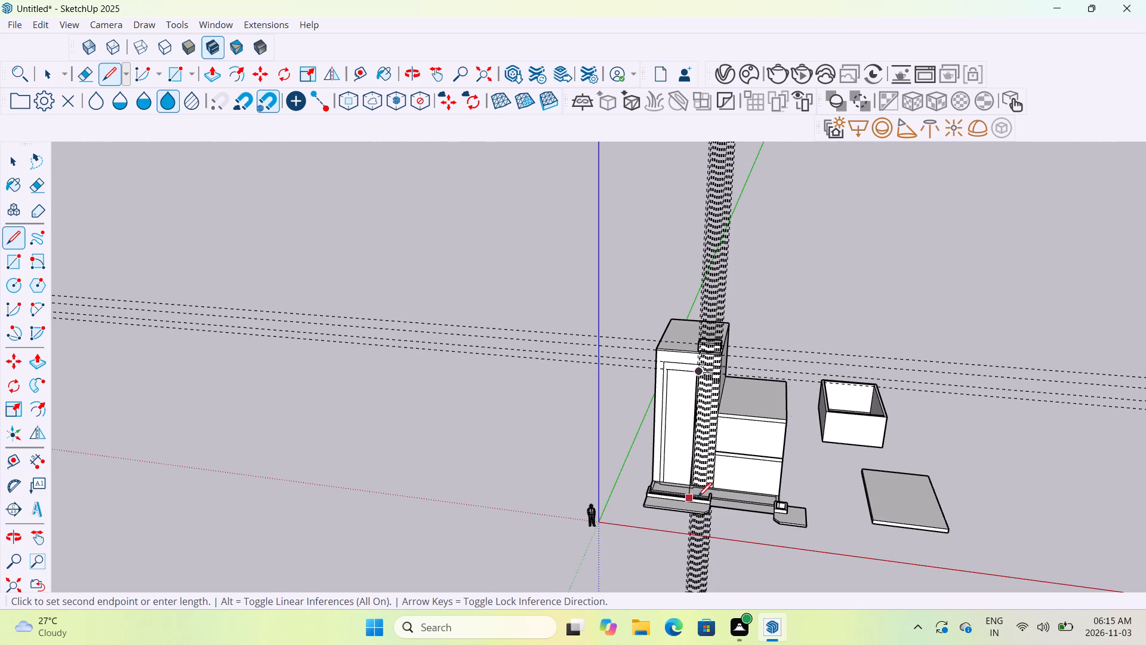
scroll(698, 498, "up", 8)
scroll(698, 497, "down", 1)
scroll(698, 497, "up", 18)
scroll(674, 427, "up", 7)
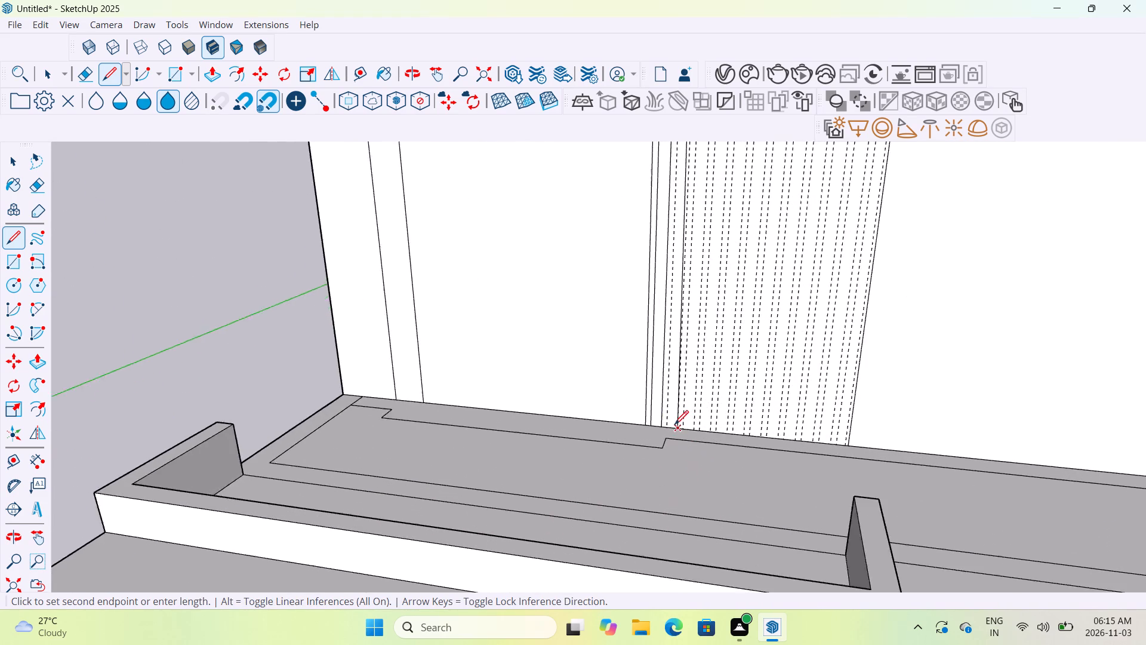
scroll(669, 426, "up", 3)
left_click(665, 429)
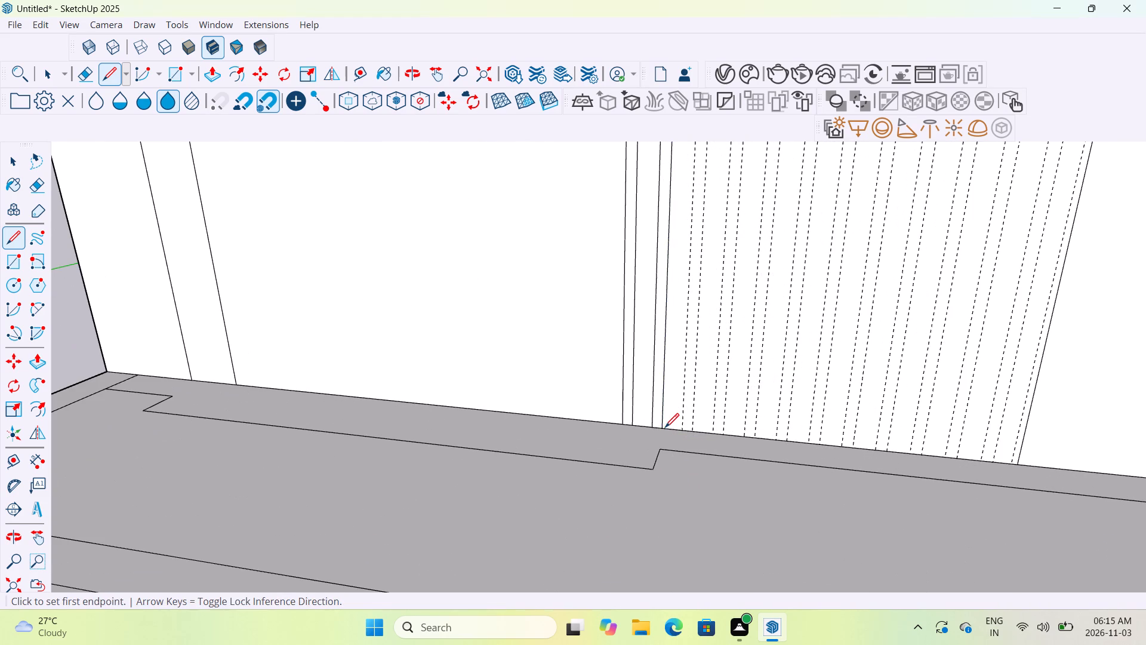
left_click(682, 432)
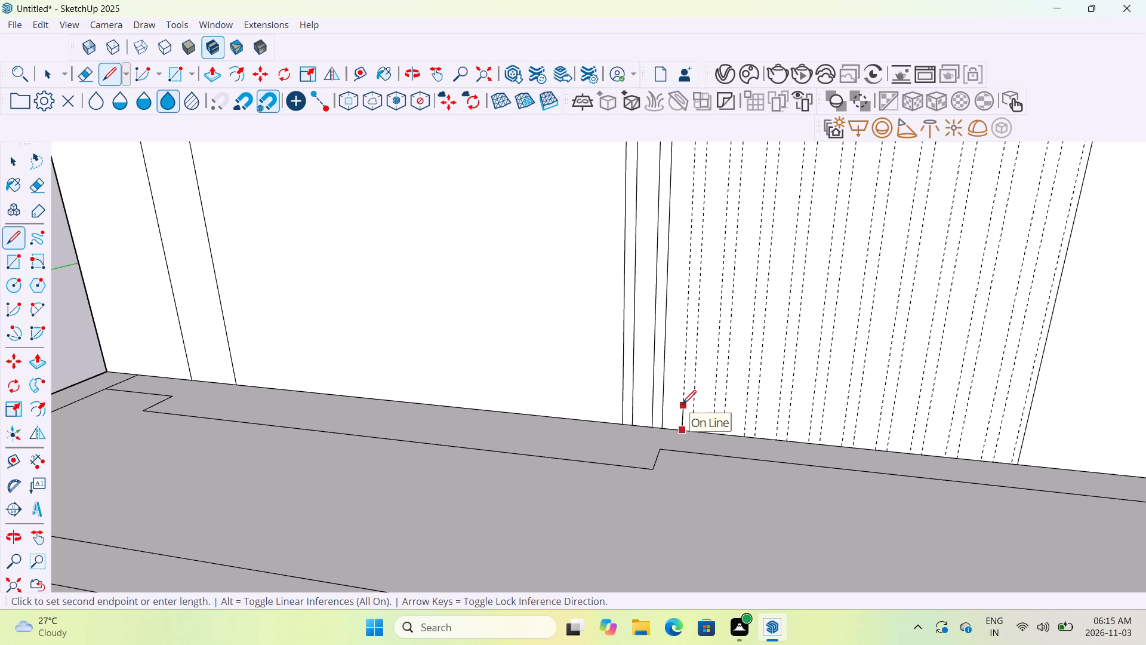
key("Escape")
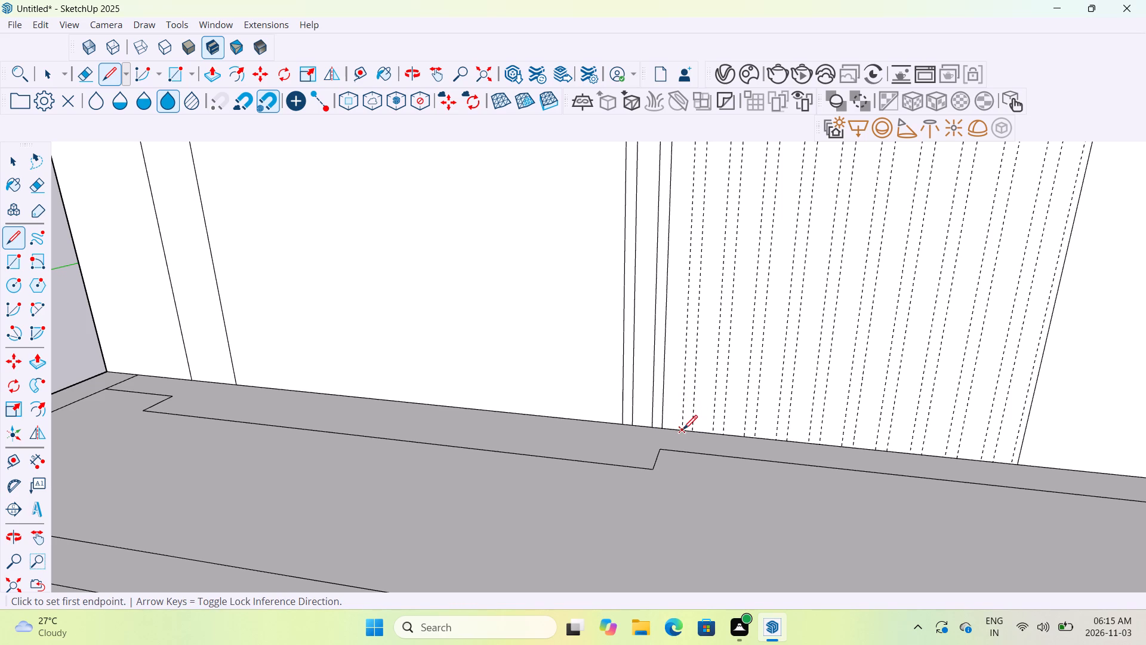
Draw a vertical line along the fourth guide beside the recessed panel, from the building's base up to the panel's top line.
left_click(683, 431)
scroll(680, 396, "down", 16)
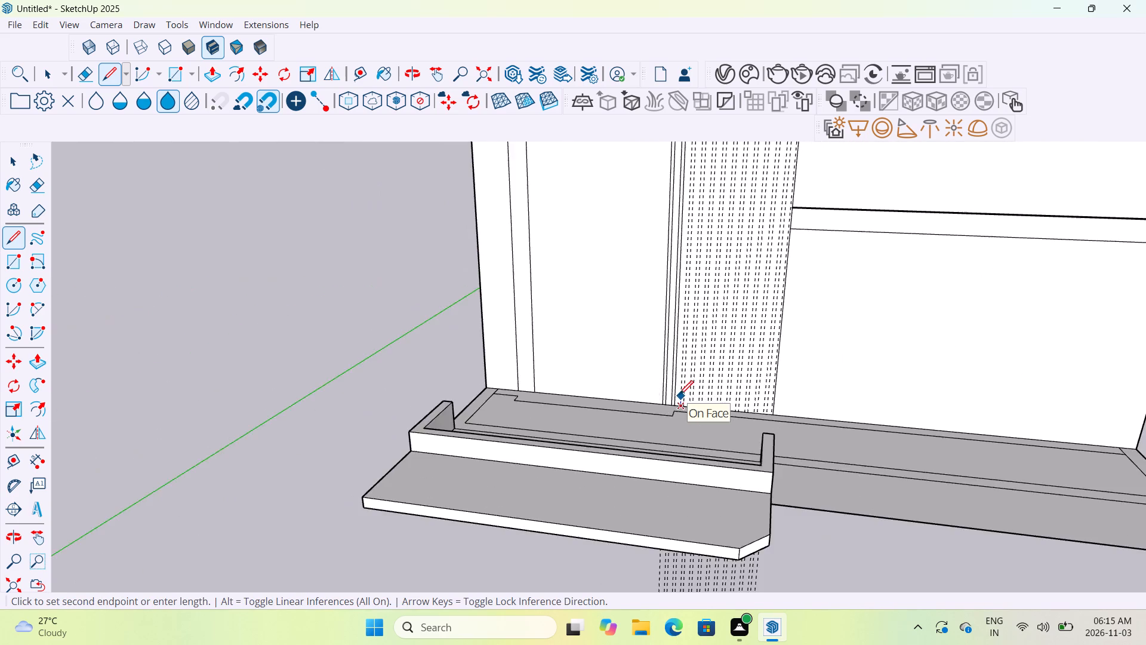
scroll(679, 396, "down", 14)
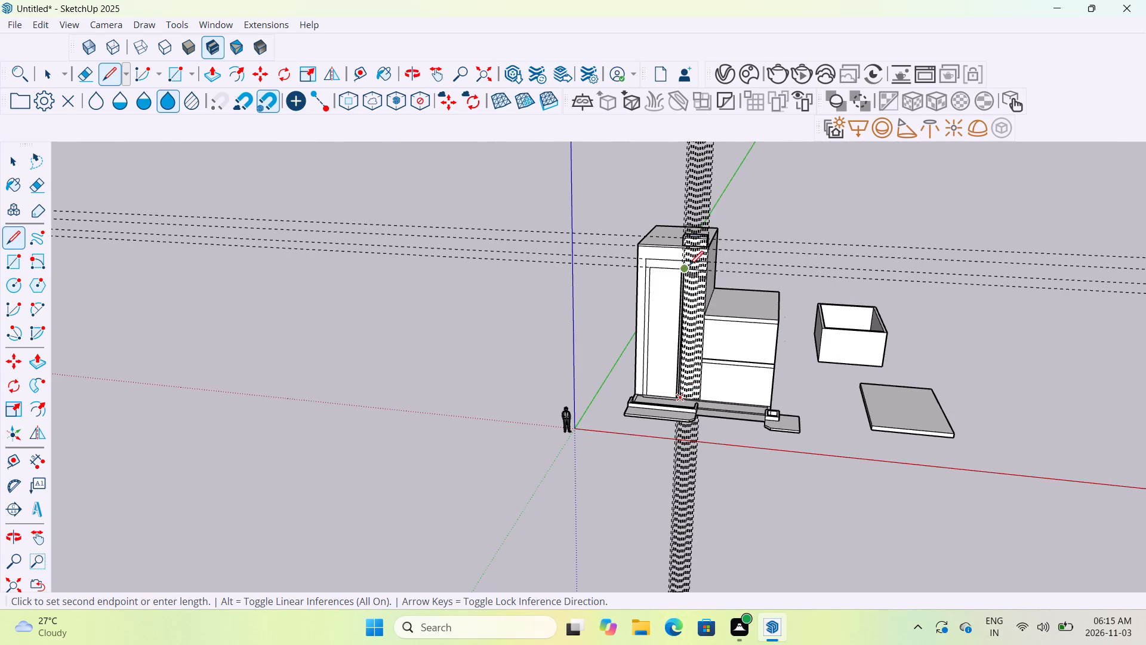
scroll(689, 266, "up", 6)
scroll(689, 266, "up", 19)
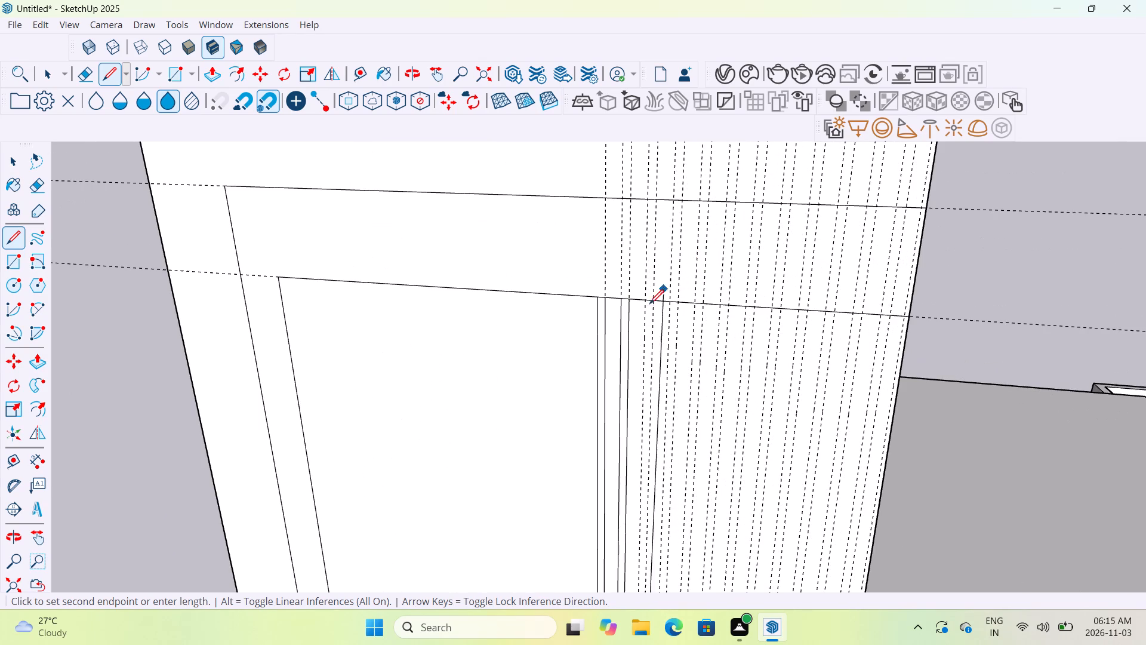
left_click(645, 302)
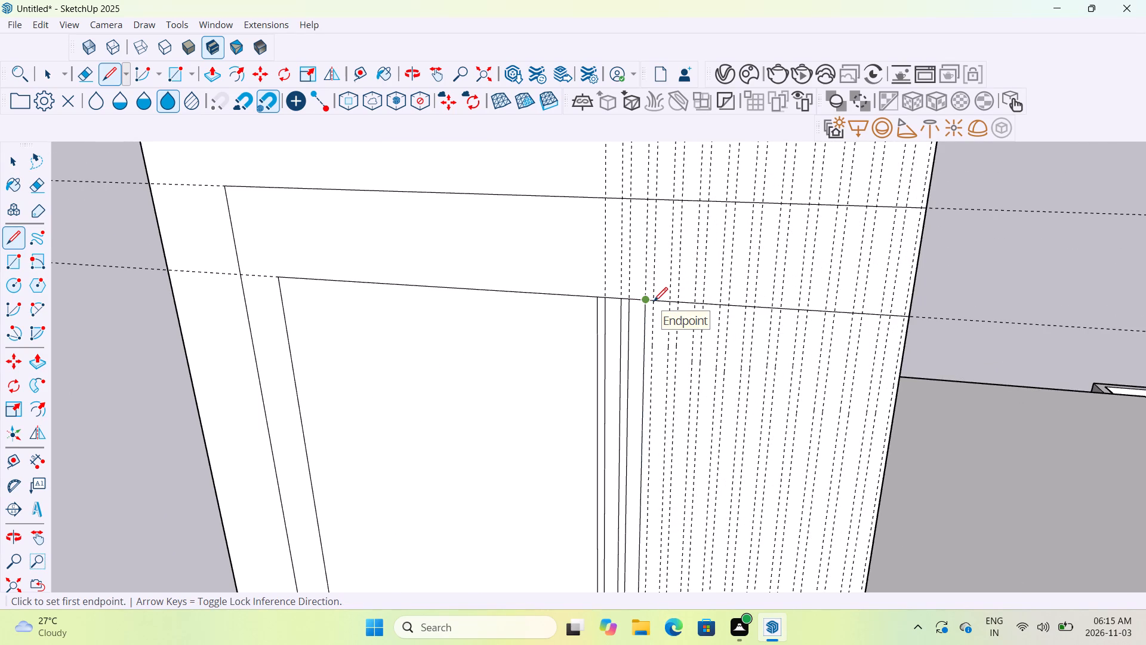
Draw a vertical line along the fifth guide, from the panel's top line down to the building's base.
scroll(654, 303, "up", 12)
left_click(654, 297)
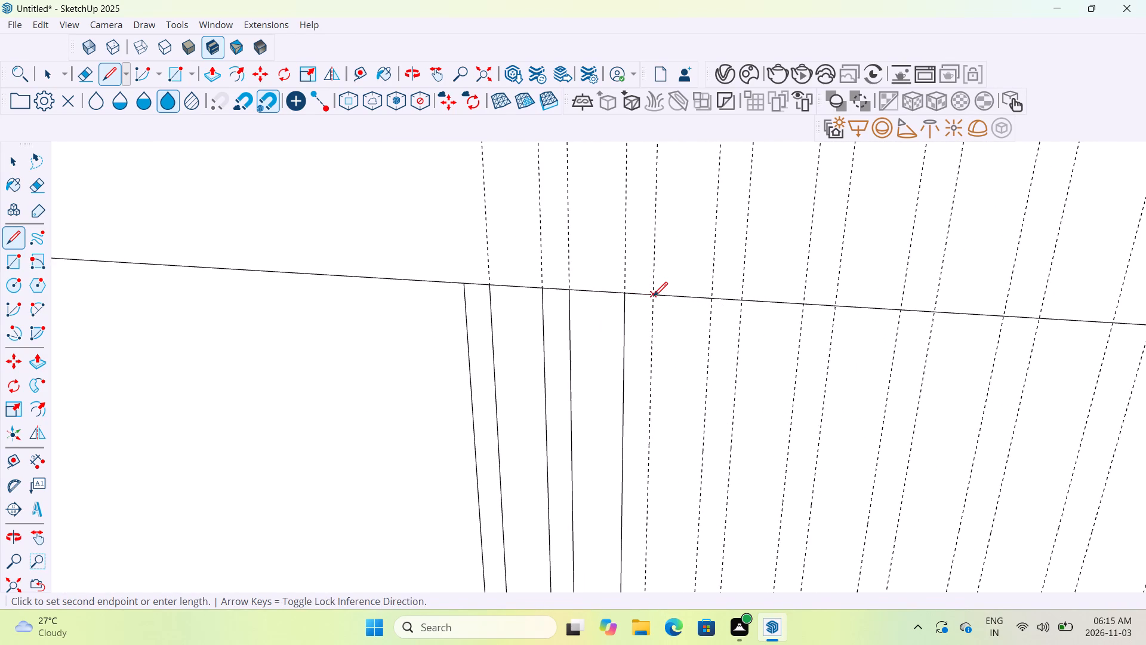
scroll(654, 297, "down", 20)
scroll(654, 299, "up", 1)
scroll(654, 299, "down", 20)
scroll(652, 307, "down", 8)
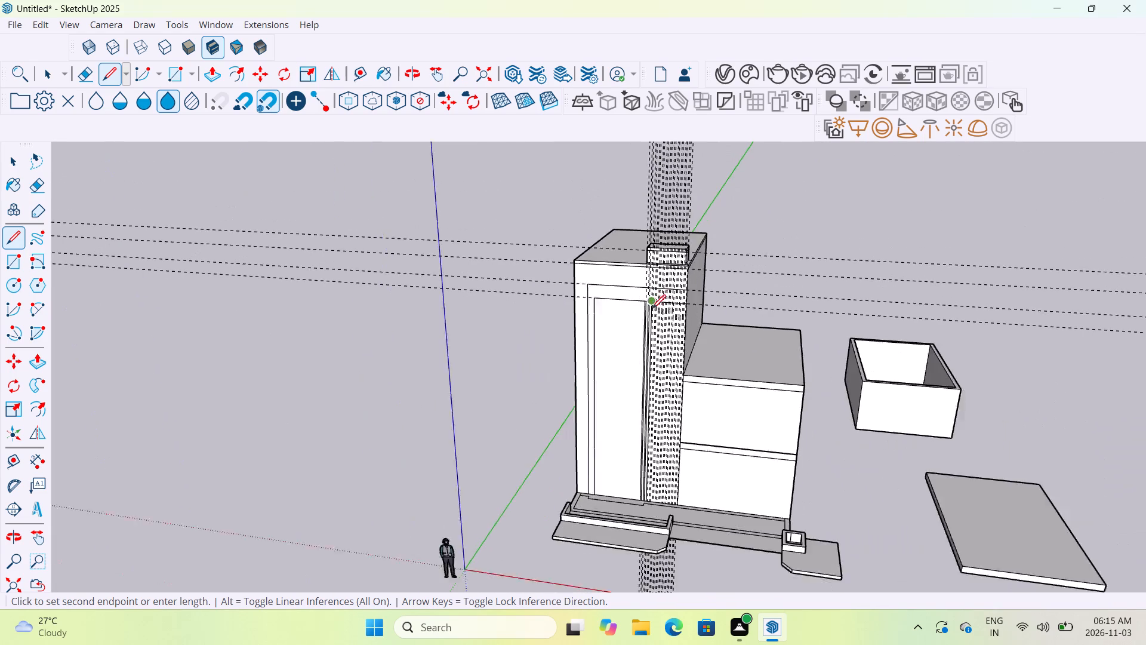
scroll(646, 447, "up", 20)
scroll(646, 447, "up", 3)
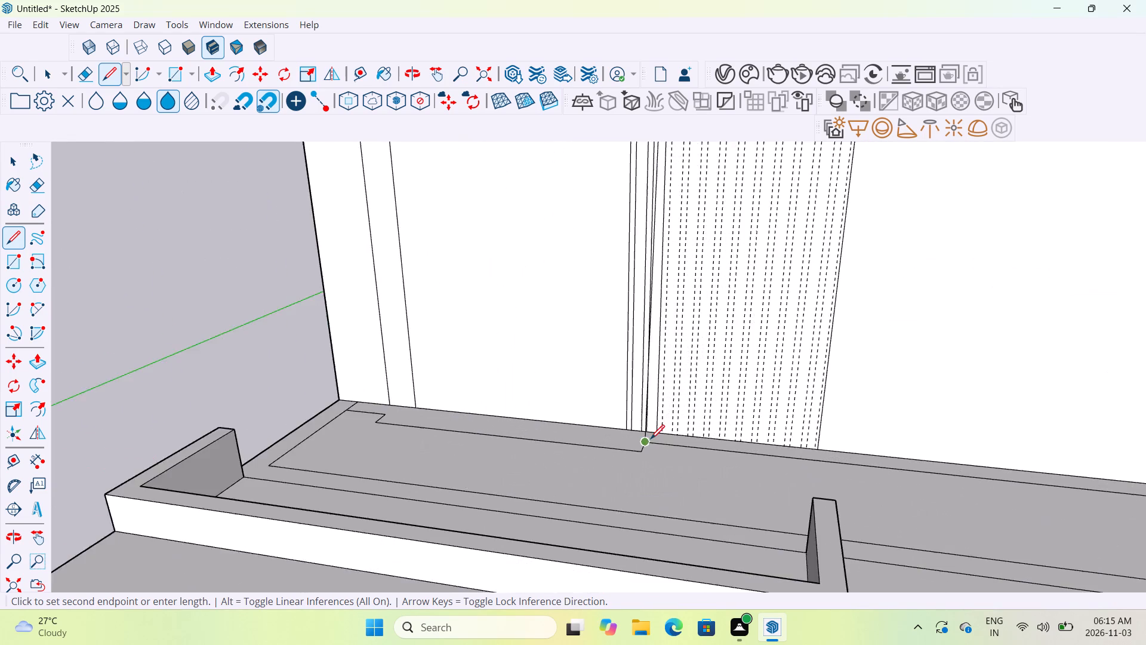
scroll(651, 440, "up", 6)
left_click(677, 424)
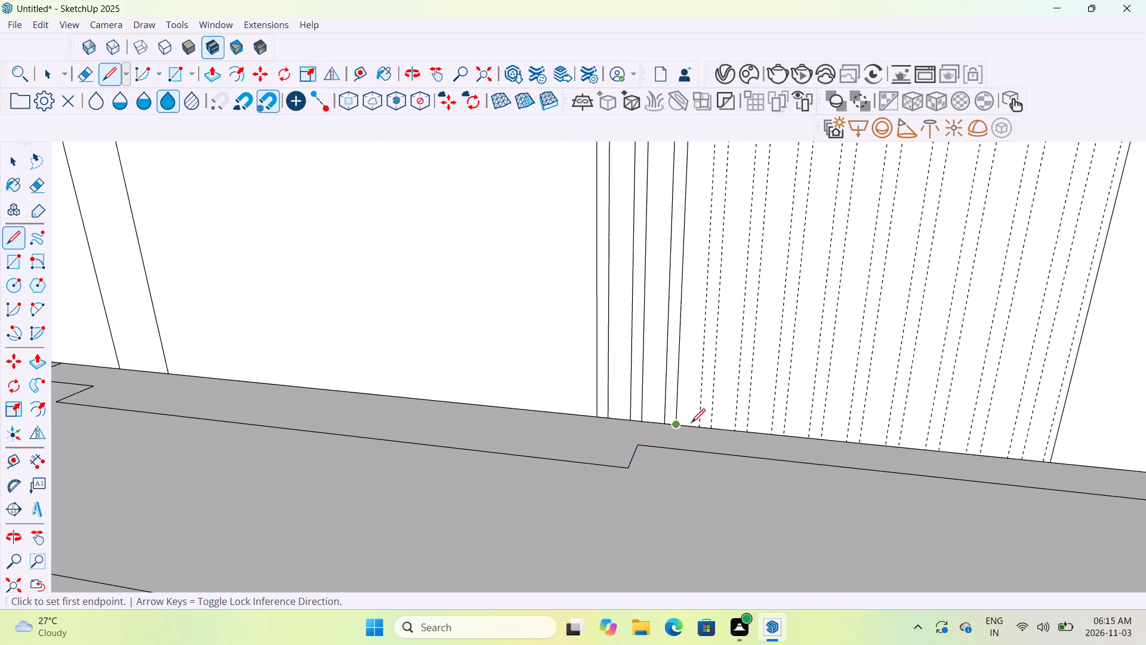
Draw a vertical line along the sixth guide, from the building's base up to the panel's top line.
left_click(701, 427)
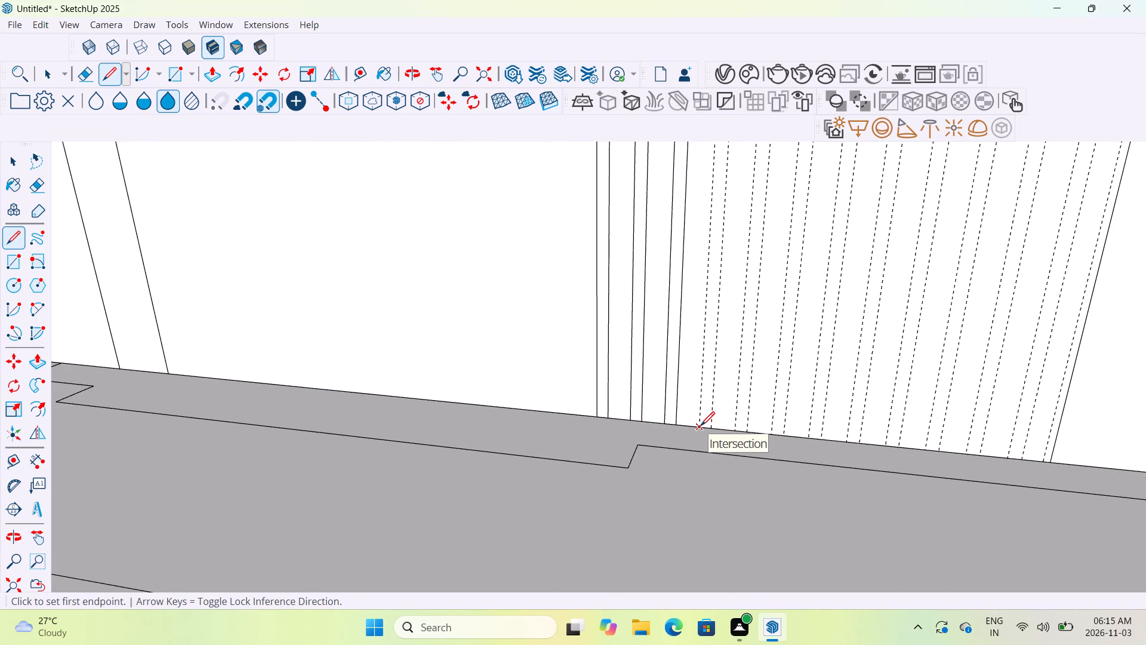
scroll(701, 407, "down", 20)
scroll(701, 407, "down", 12)
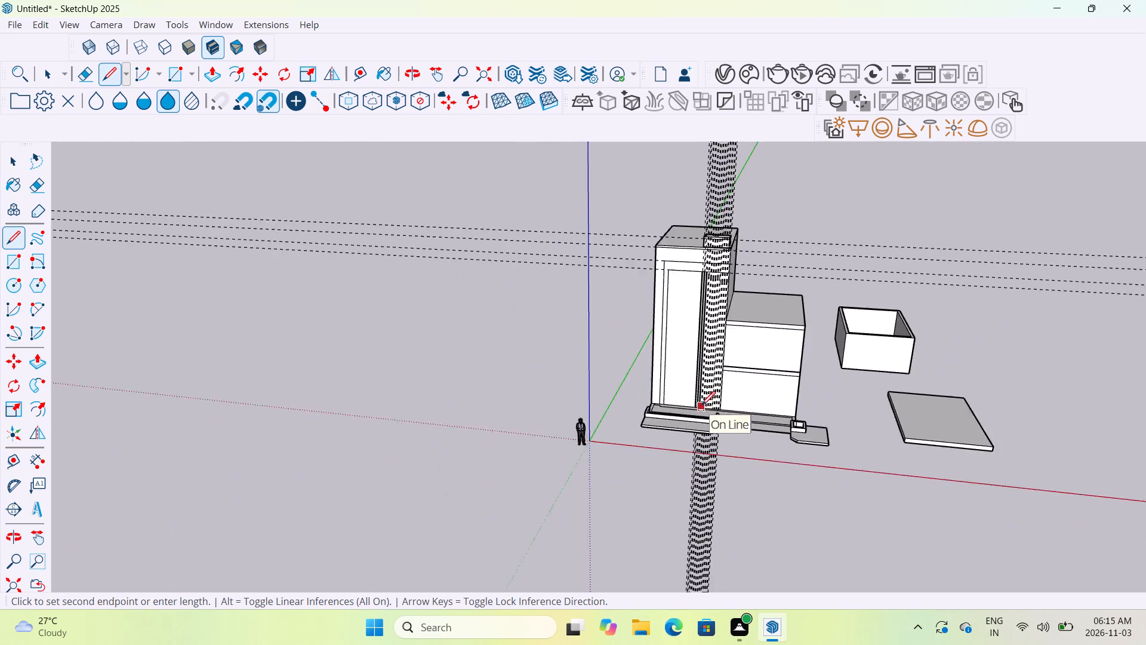
scroll(701, 407, "down", 1)
scroll(708, 274, "up", 12)
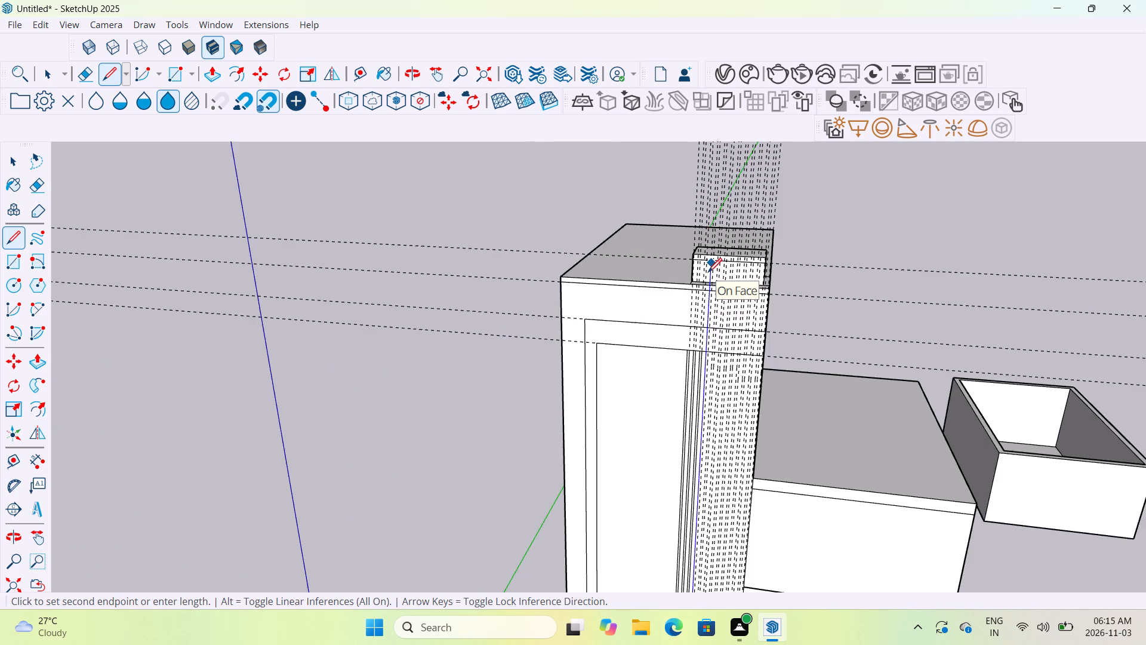
scroll(708, 274, "up", 7)
scroll(702, 418, "up", 12)
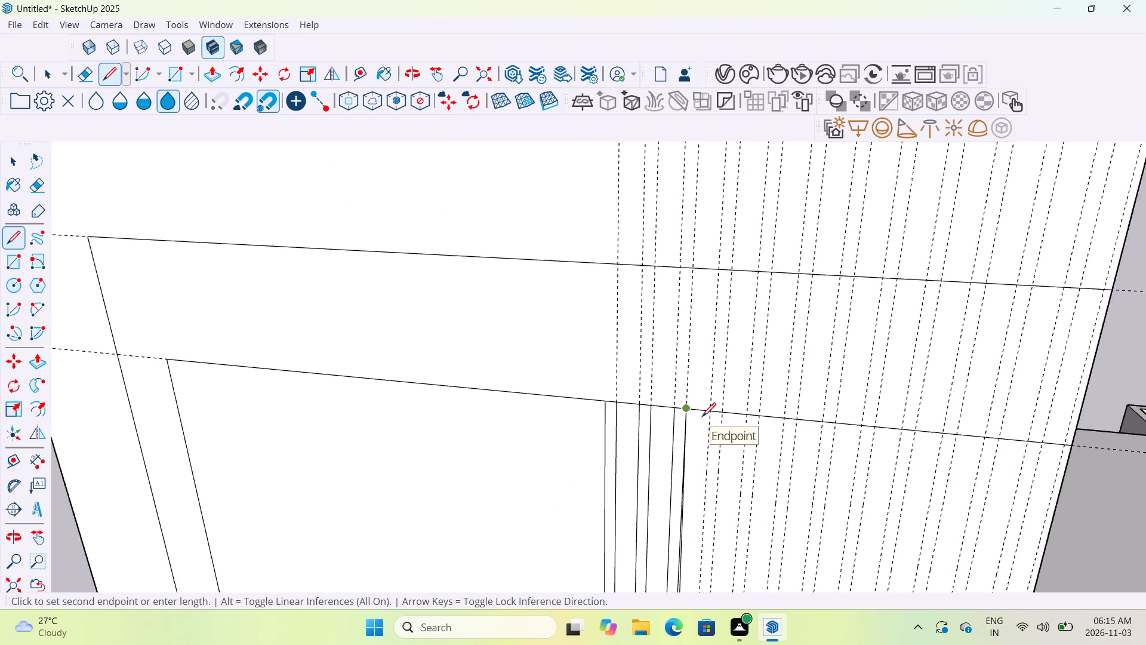
scroll(702, 418, "up", 5)
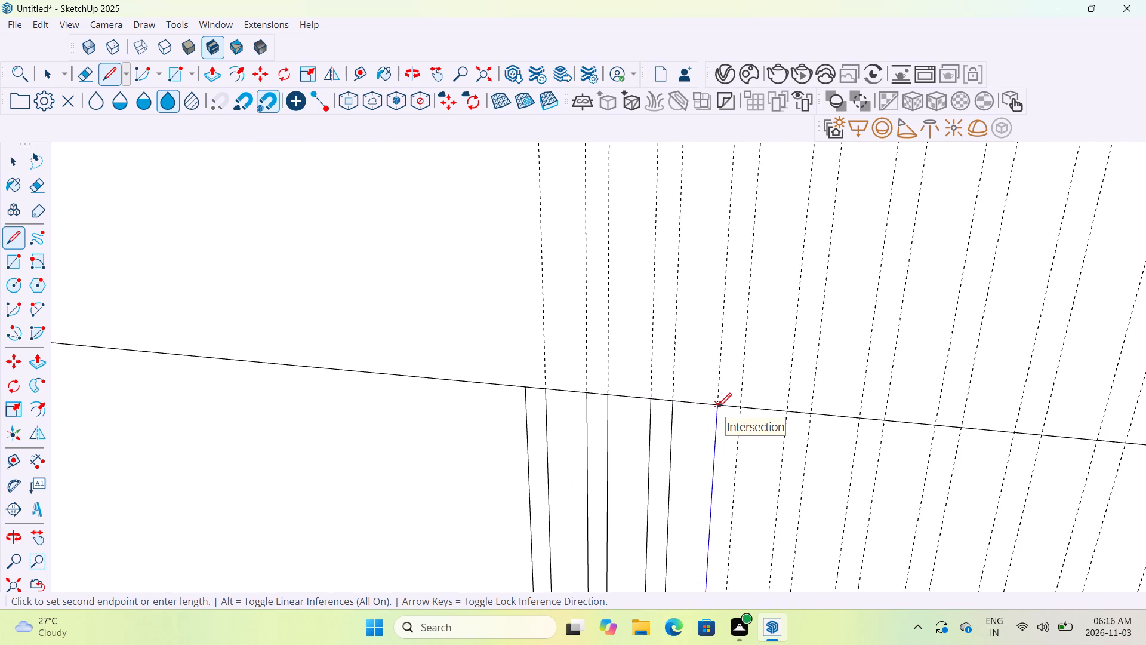
left_click(717, 408)
Draw a vertical line along the seventh guide, from the panel's top line down to the building's base.
left_click(738, 410)
scroll(738, 410, "down", 7)
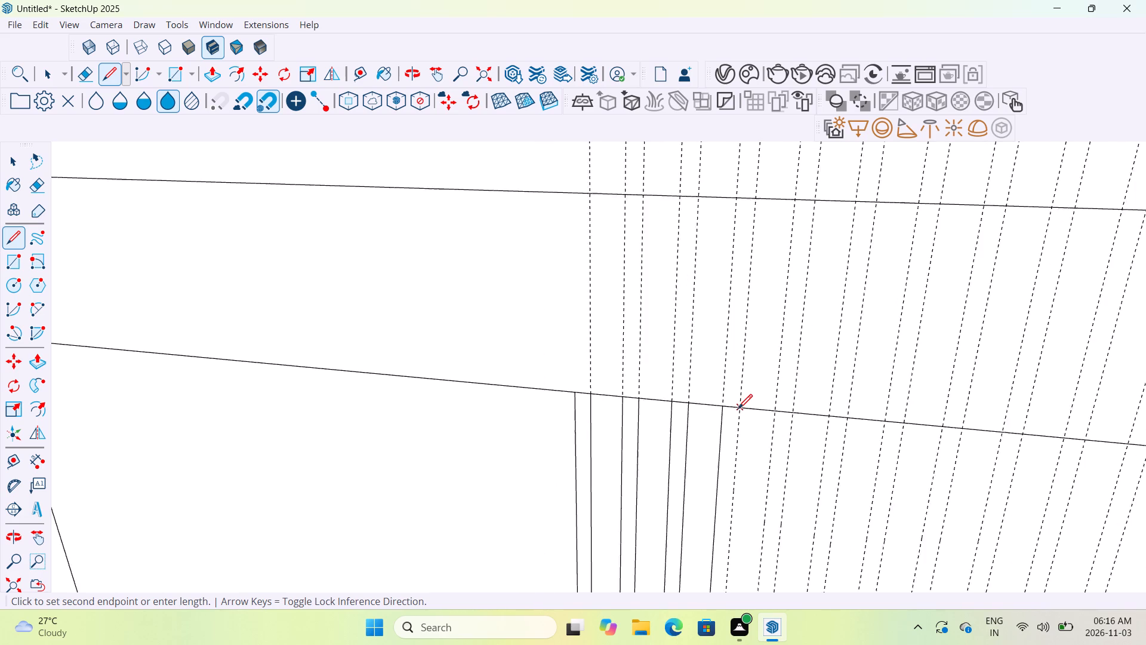
scroll(738, 410, "down", 8)
scroll(738, 410, "down", 20)
scroll(738, 410, "down", 10)
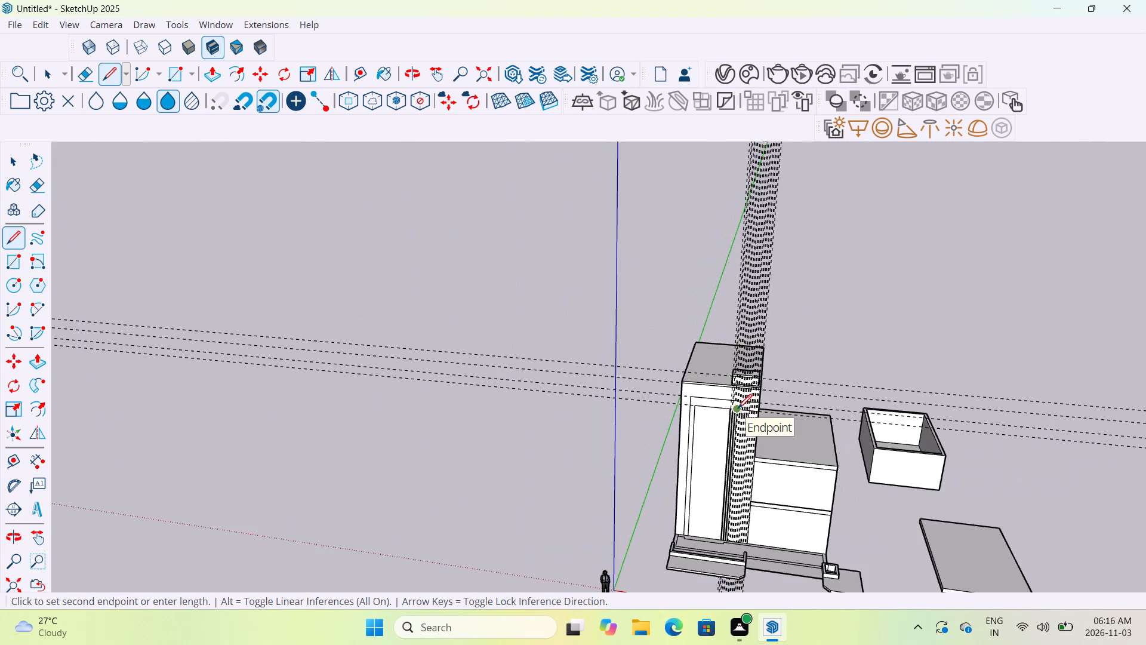
scroll(738, 410, "down", 2)
scroll(729, 506, "up", 4)
scroll(726, 503, "down", 1)
scroll(726, 502, "up", 18)
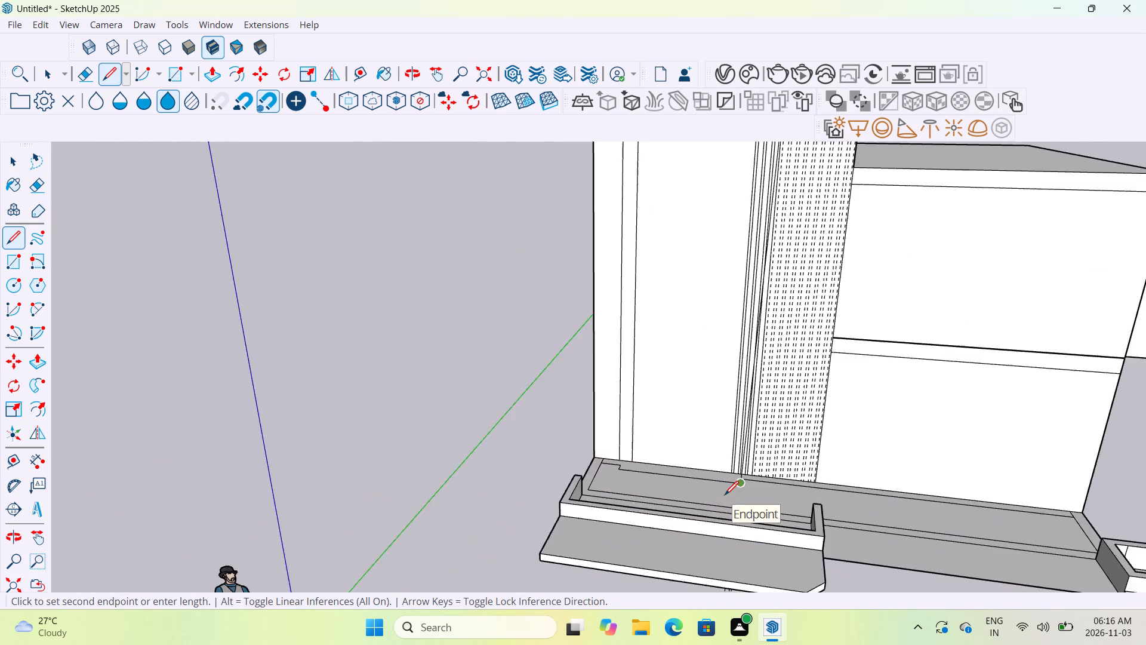
scroll(725, 496, "up", 15)
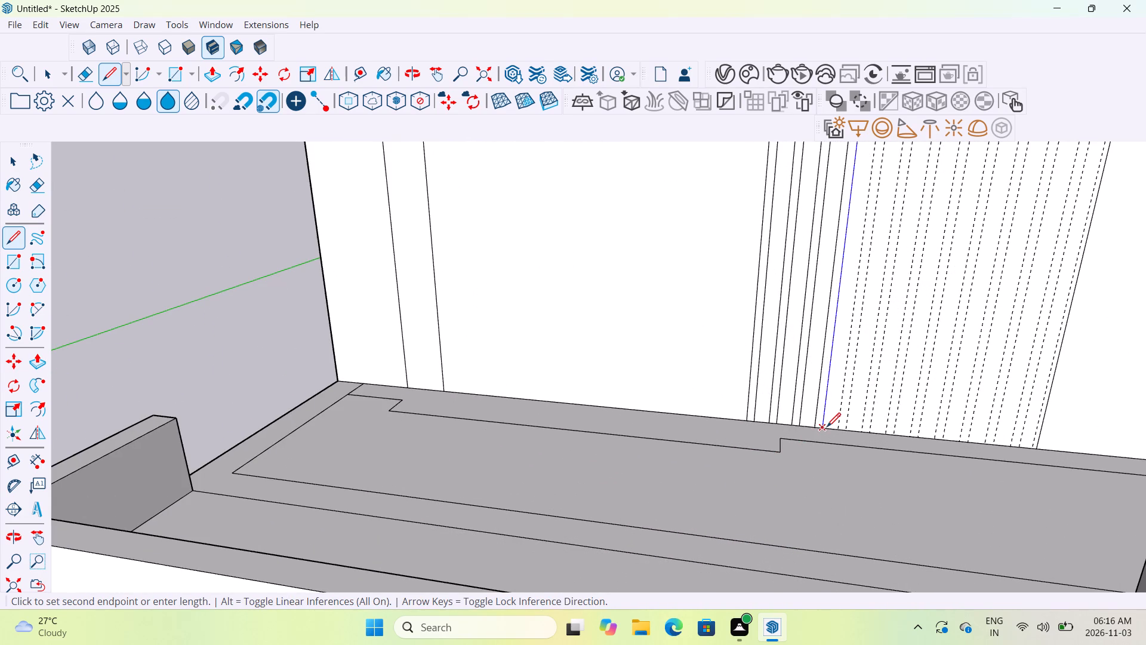
left_click(827, 428)
Draw a vertical line along the eighth guide, from the panel's top line down to the building's base.
scroll(827, 428, "down", 20)
scroll(827, 428, "down", 3)
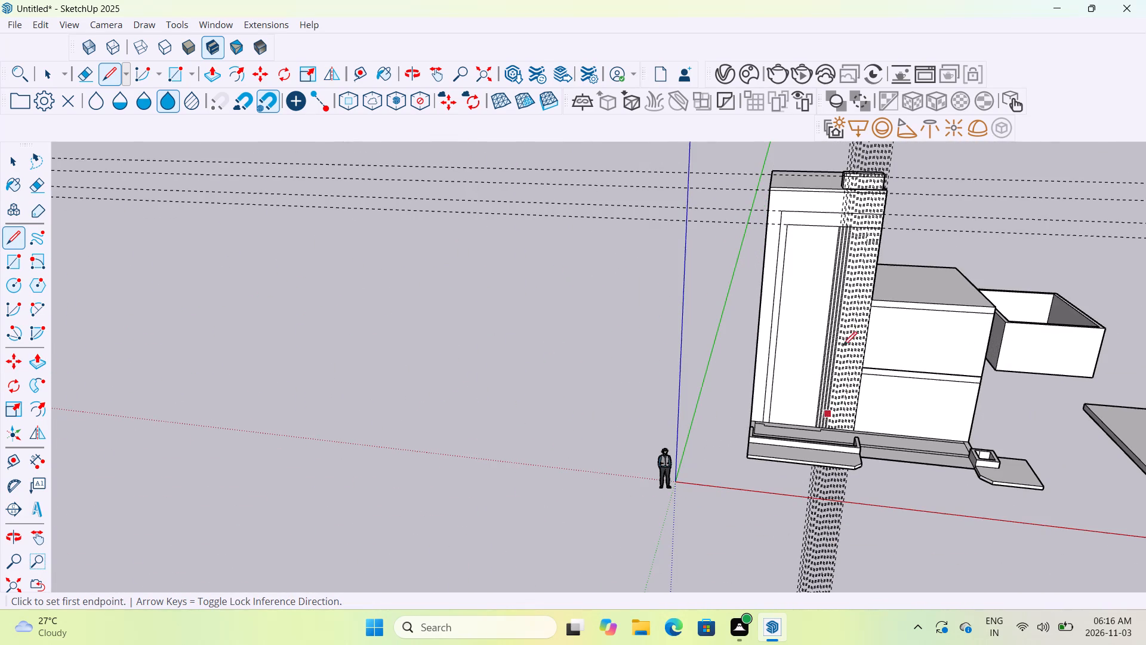
scroll(854, 229, "up", 19)
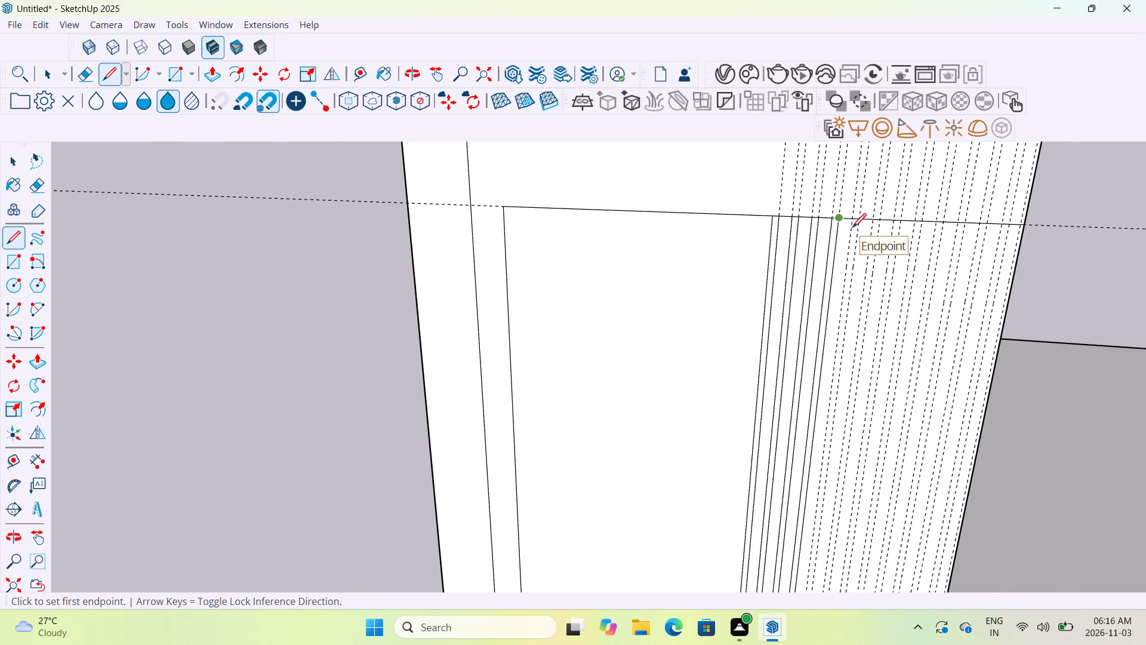
left_click(852, 223)
scroll(851, 285, "down", 14)
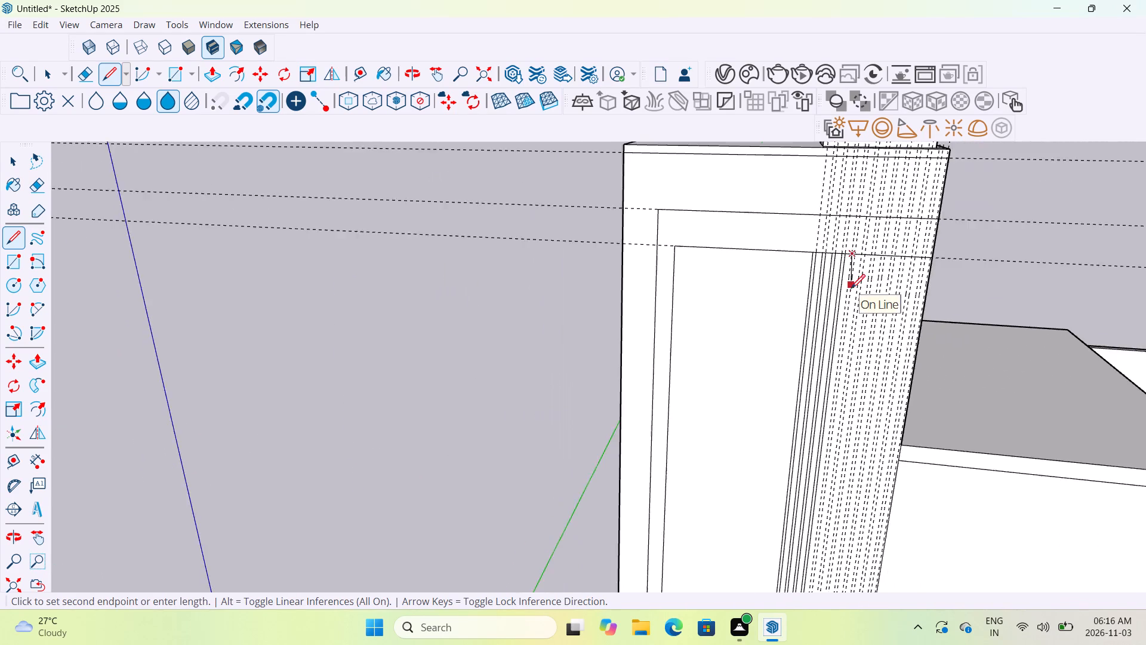
scroll(851, 293, "down", 13)
scroll(833, 462, "up", 10)
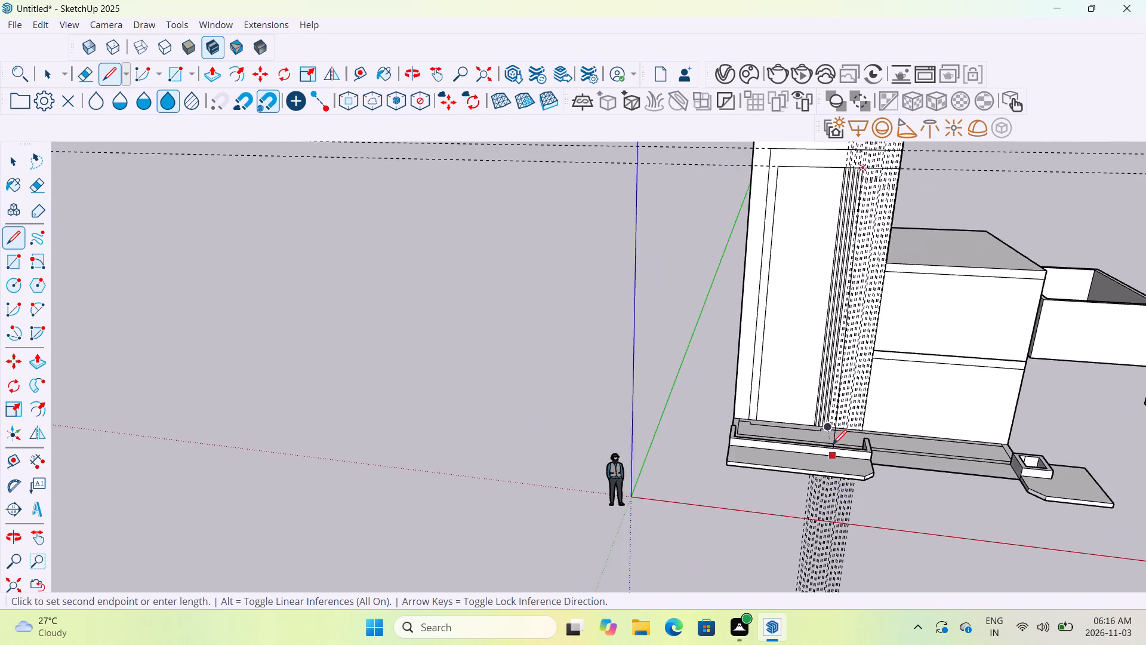
scroll(833, 446, "up", 18)
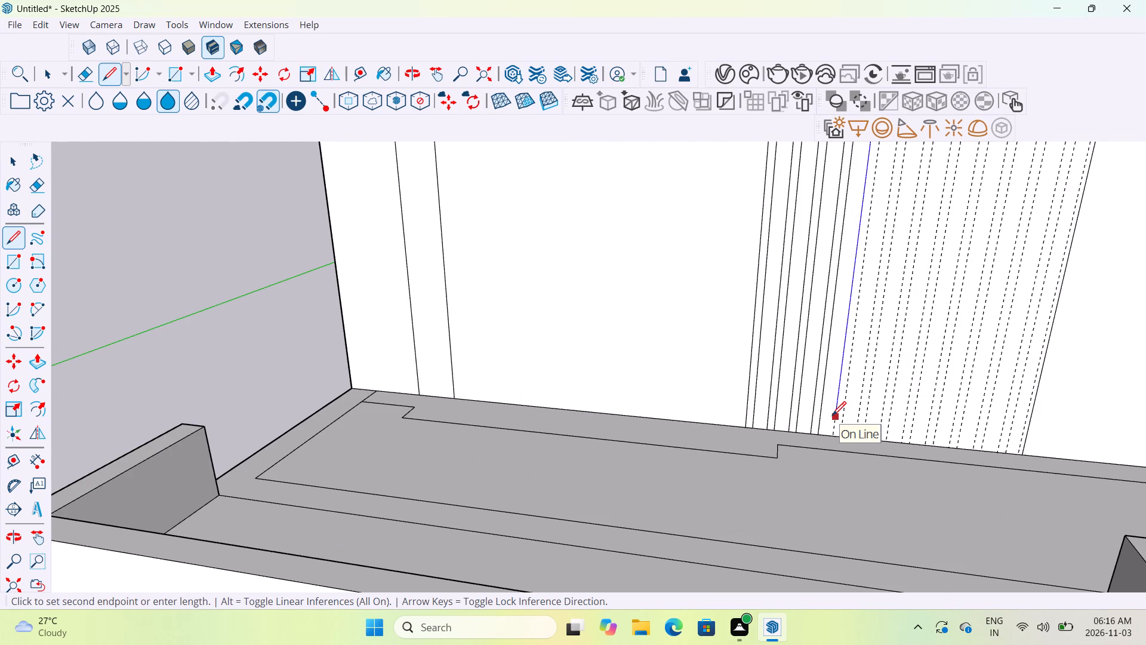
left_click(834, 435)
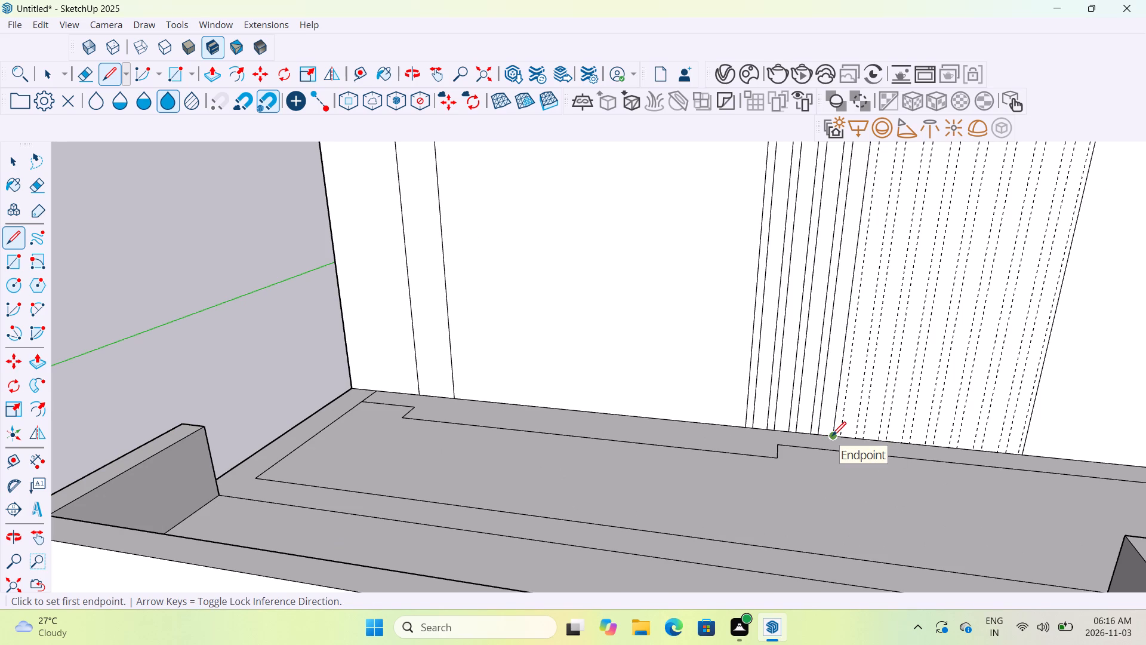
Draw a vertical line along the ninth guide, from the building's base up to the panel's top line.
scroll(828, 455, "down", 5)
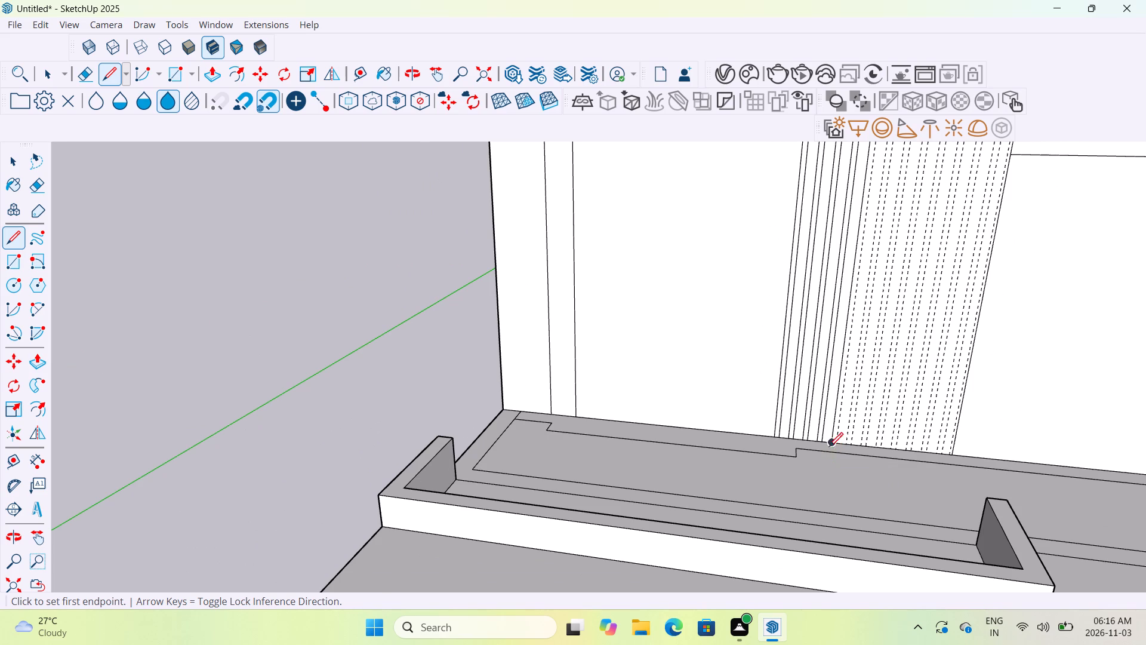
scroll(839, 444, "up", 12)
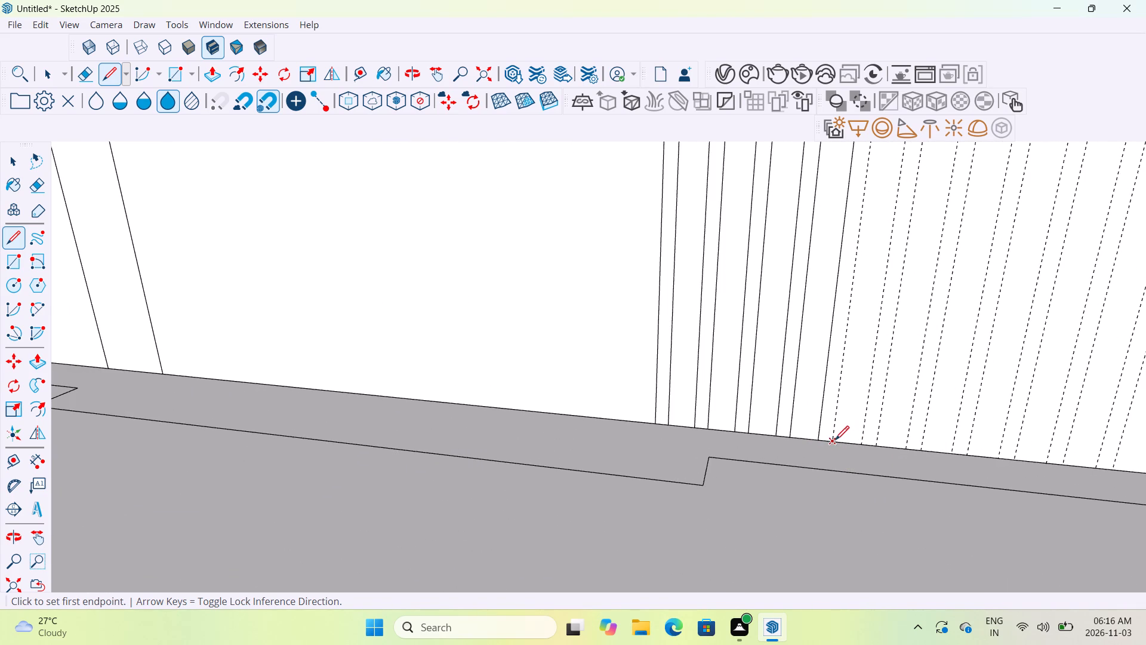
left_click(835, 441)
scroll(834, 400, "down", 17)
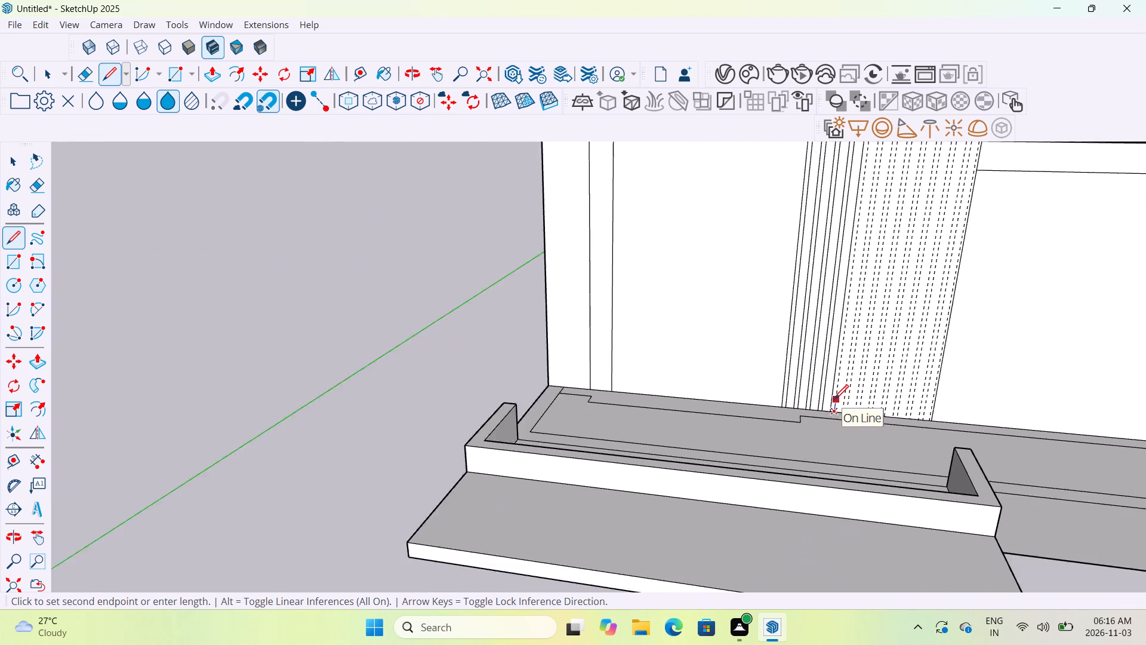
scroll(834, 400, "down", 15)
scroll(864, 202, "up", 3)
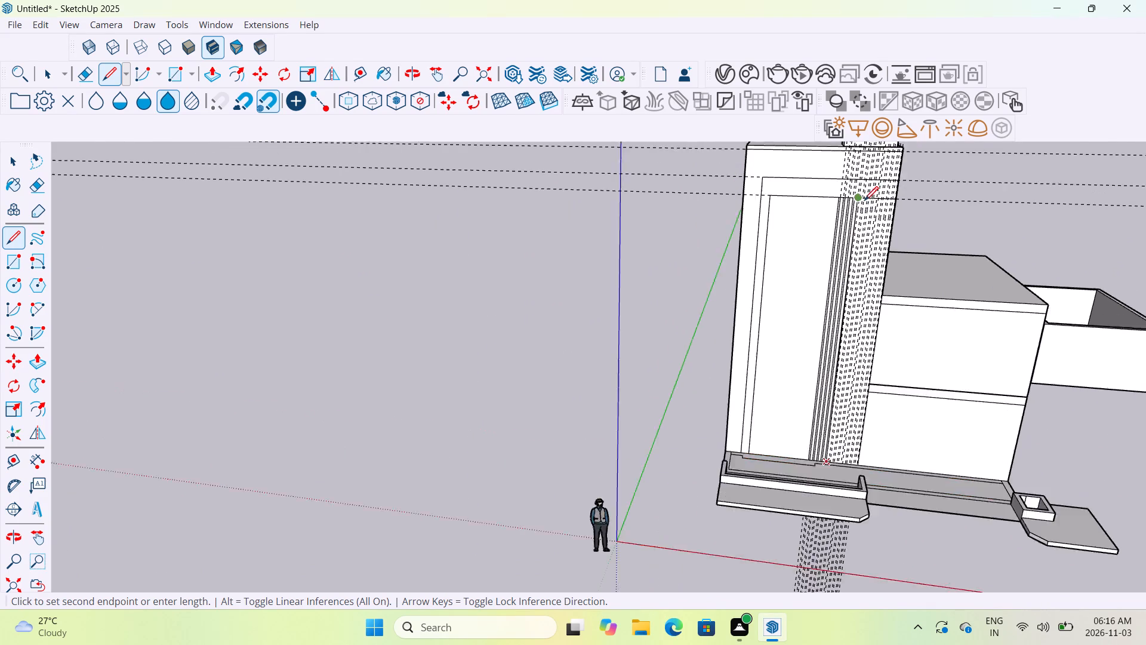
scroll(864, 202, "up", 17)
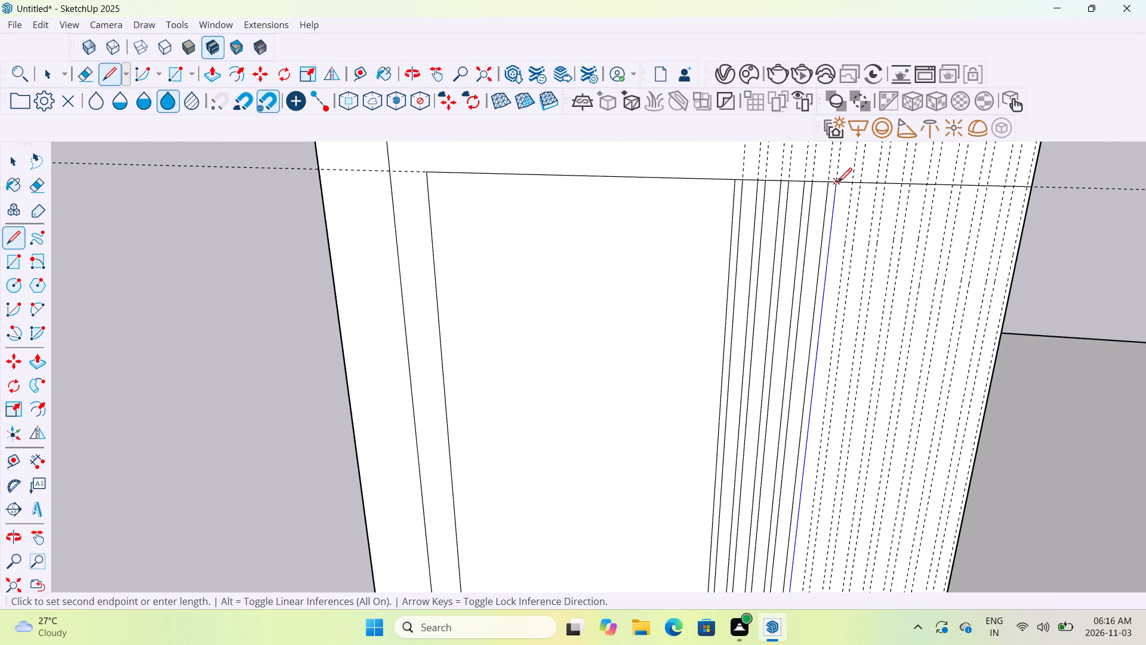
left_click(838, 183)
Draw a vertical line along the tenth guide, from the panel's top line down to the building's base.
left_click(853, 183)
scroll(857, 234, "down", 7)
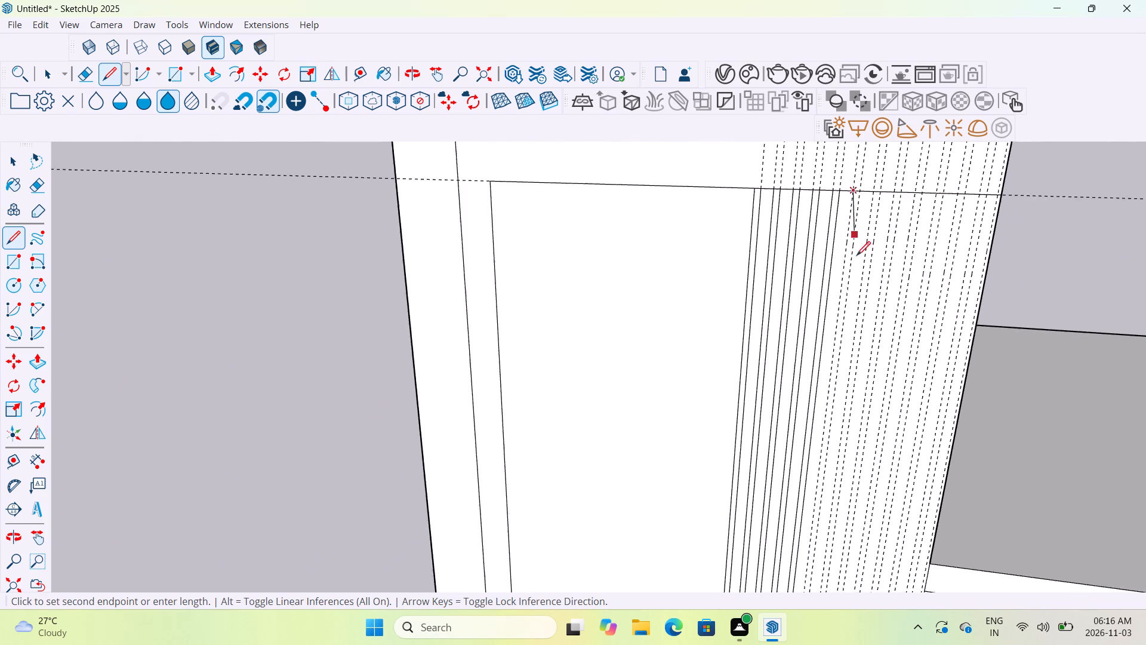
scroll(828, 484, "down", 8)
scroll(831, 534, "down", 8)
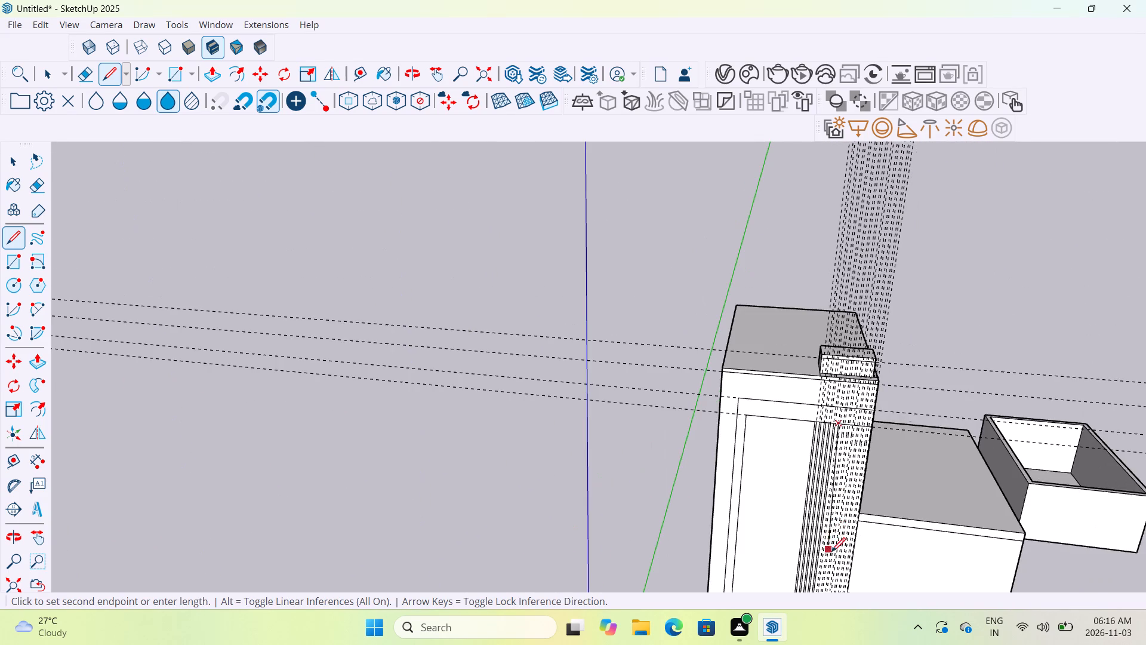
scroll(831, 553, "down", 16)
scroll(828, 582, "up", 8)
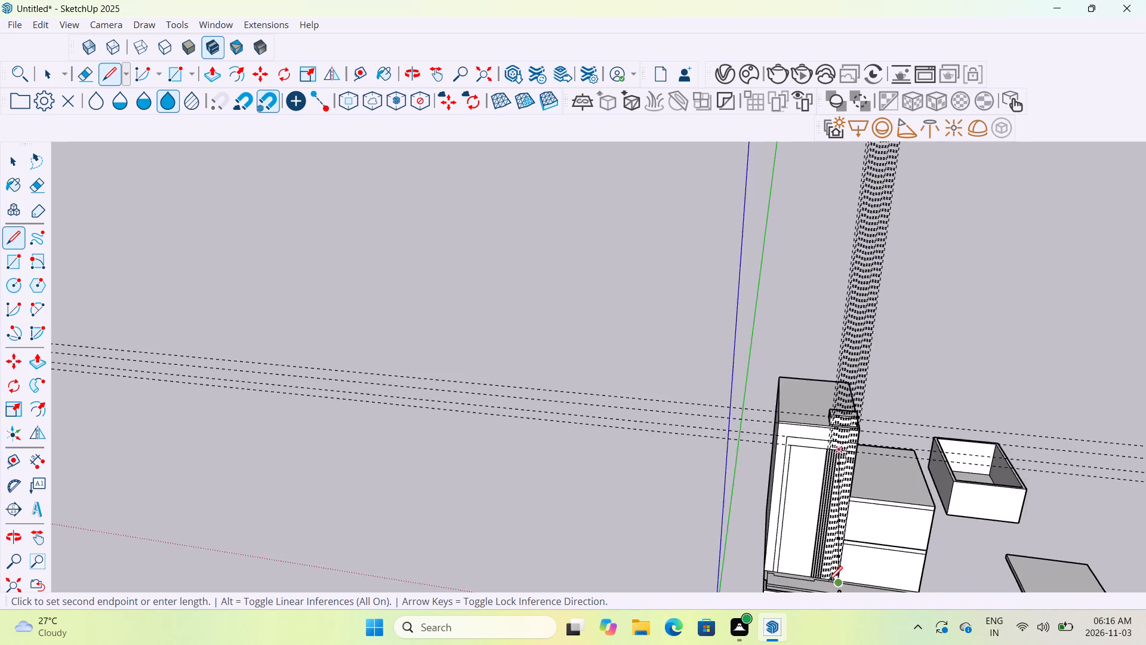
scroll(828, 582, "up", 20)
scroll(828, 582, "up", 4)
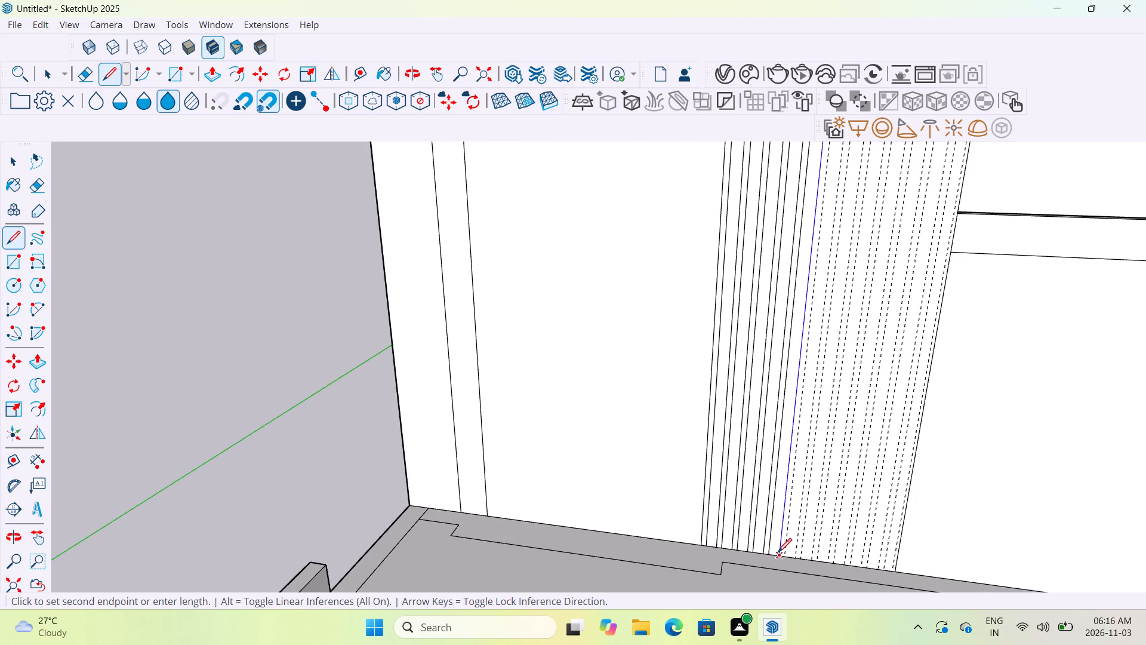
left_click(778, 557)
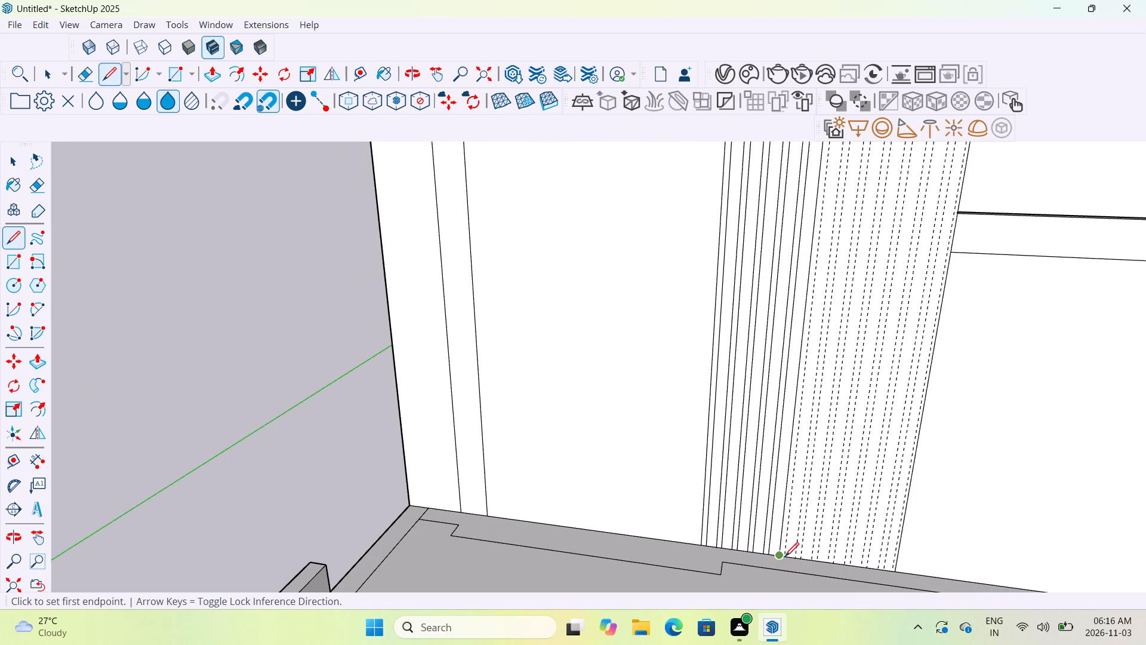
Draw a vertical line along the eleventh guide, from the building's base up to the panel's top line.
scroll(785, 559, "up", 13)
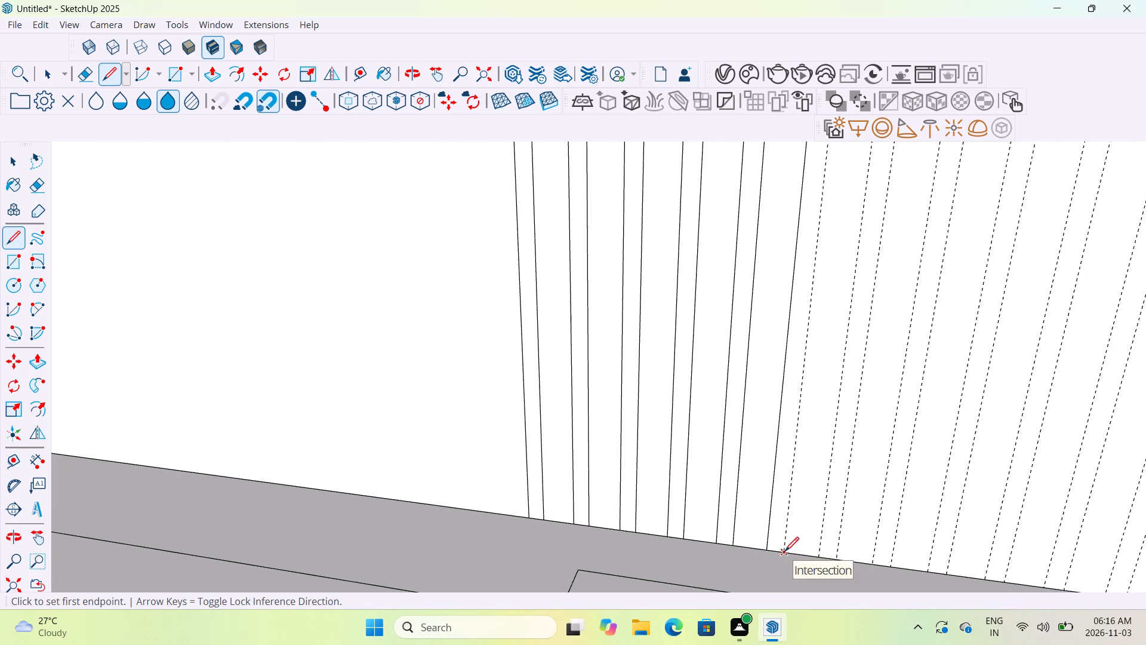
left_click(785, 552)
scroll(784, 524, "down", 20)
scroll(784, 524, "down", 4)
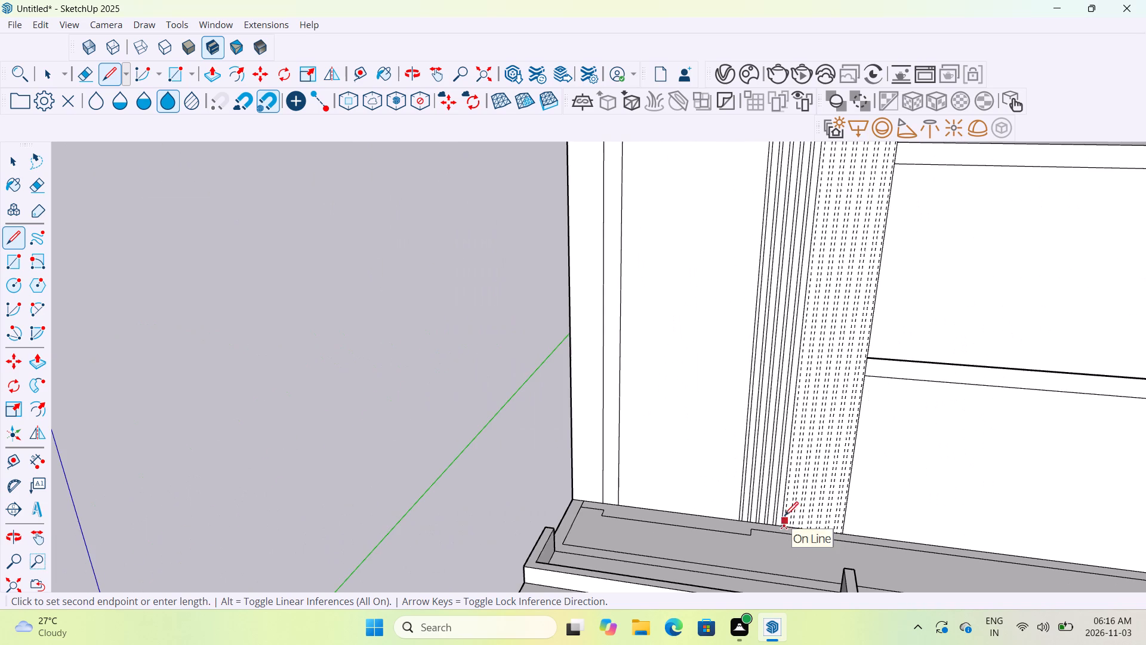
scroll(814, 223, "up", 11)
scroll(814, 223, "down", 12)
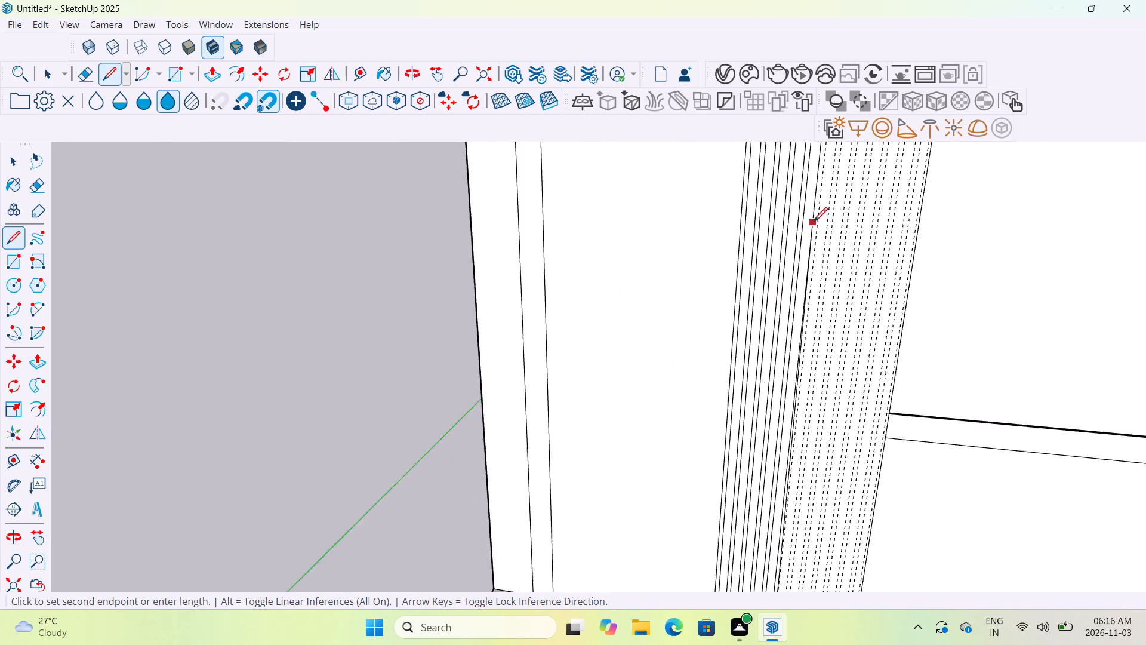
scroll(814, 223, "down", 10)
scroll(818, 215, "down", 15)
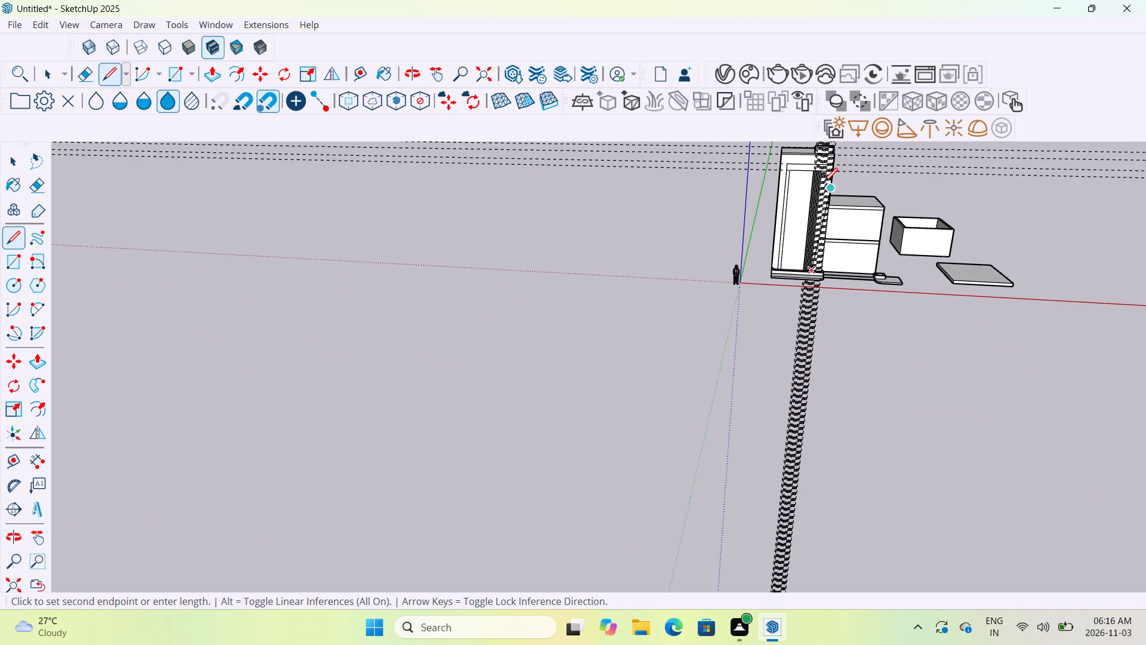
scroll(824, 183, "up", 13)
scroll(820, 153, "up", 10)
scroll(820, 153, "down", 1)
scroll(820, 153, "up", 2)
scroll(820, 153, "down", 2)
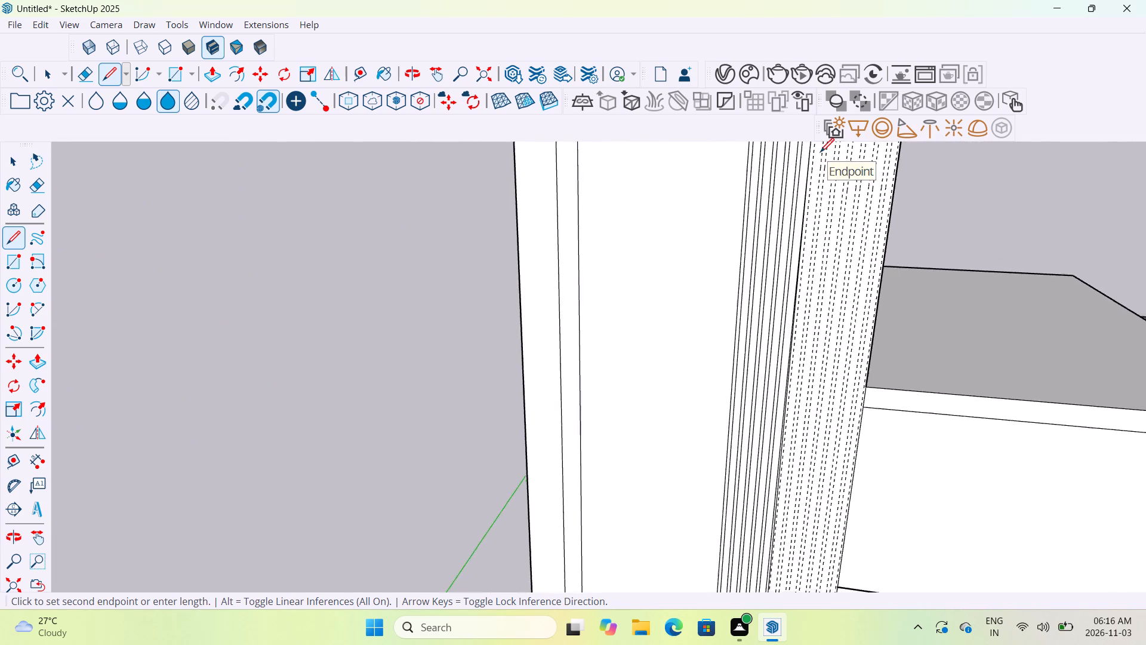
scroll(820, 153, "down", 13)
scroll(821, 146, "up", 20)
scroll(821, 146, "up", 1)
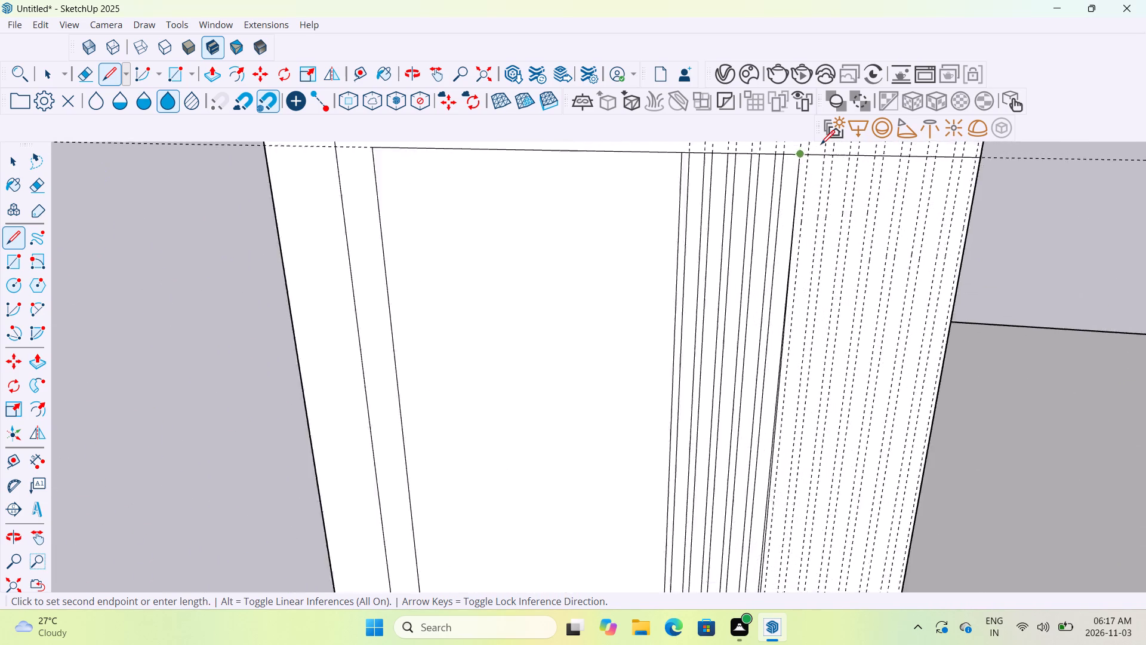
scroll(821, 146, "up", 5)
left_click(805, 165)
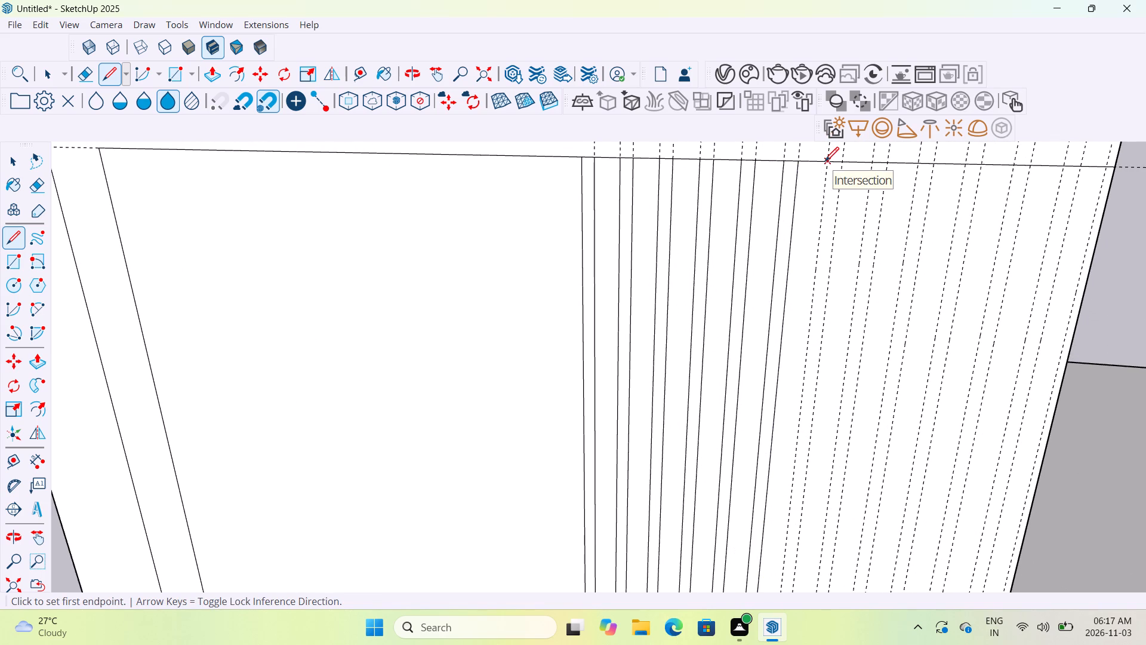
Draw a vertical line along the twelfth guide, from the panel's top line down to the building's base.
left_click(825, 162)
middle_click_drag(830, 196, 803, 279)
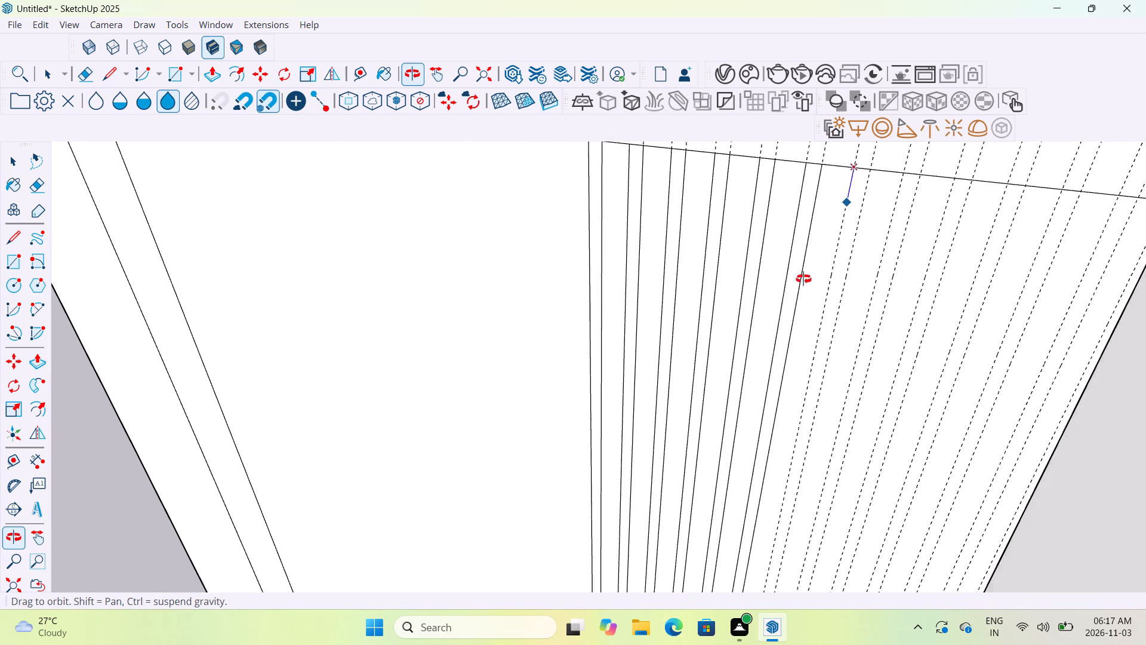
middle_click_drag(803, 279, 760, 365)
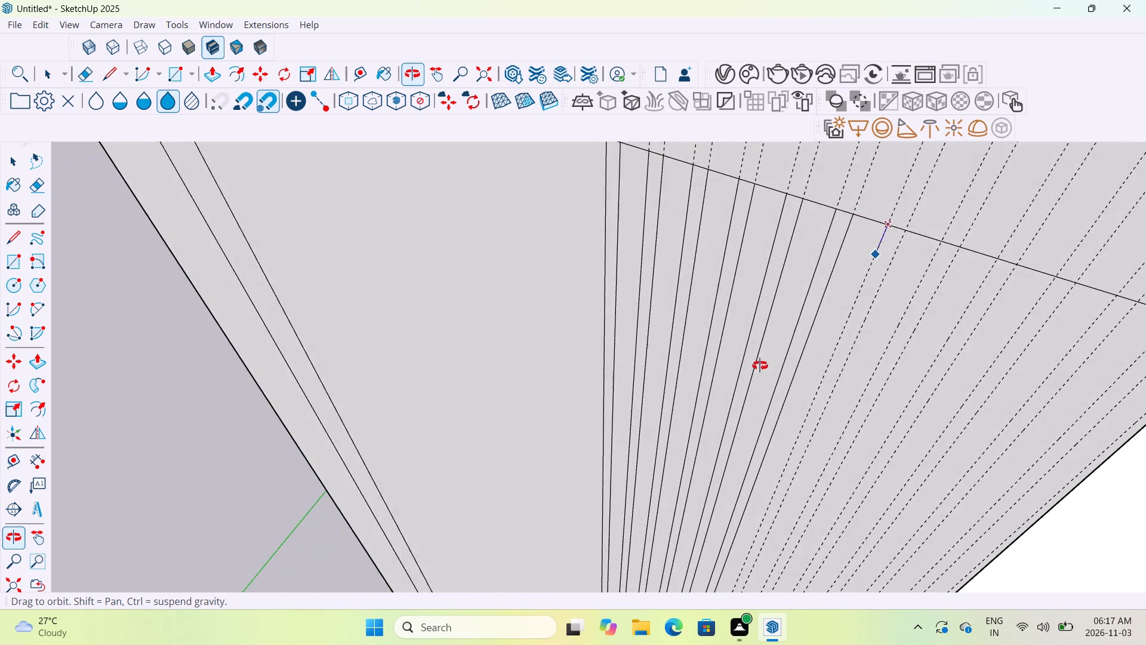
middle_click_drag(760, 365, 759, 370)
middle_click_drag(824, 278, 763, 428)
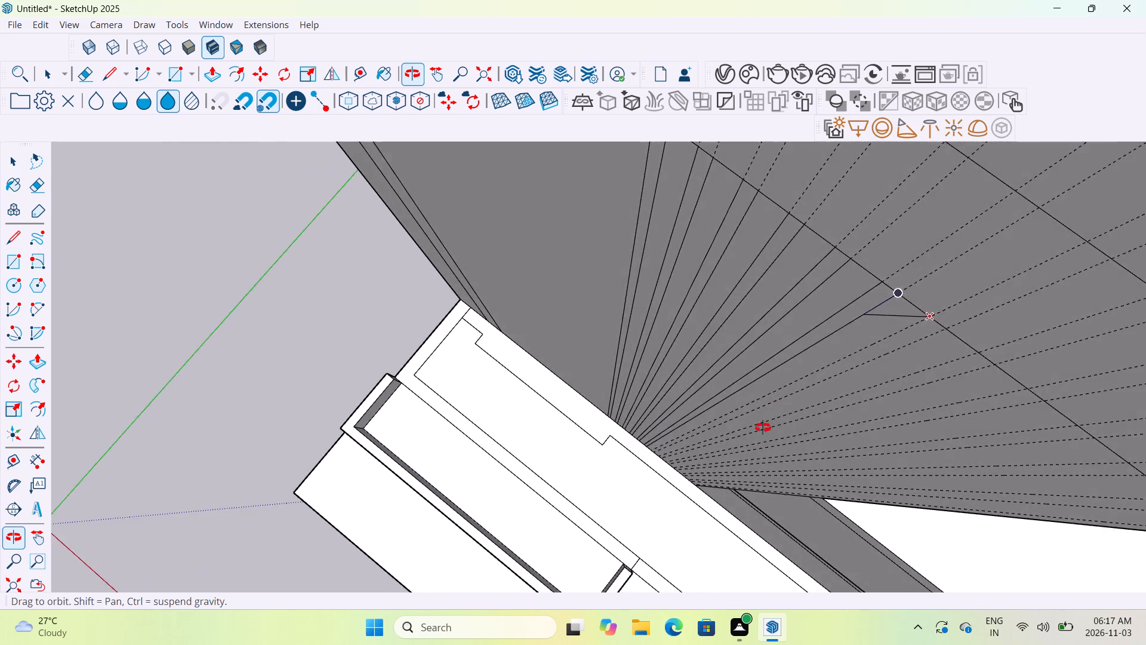
middle_click_drag(763, 428, 834, 358)
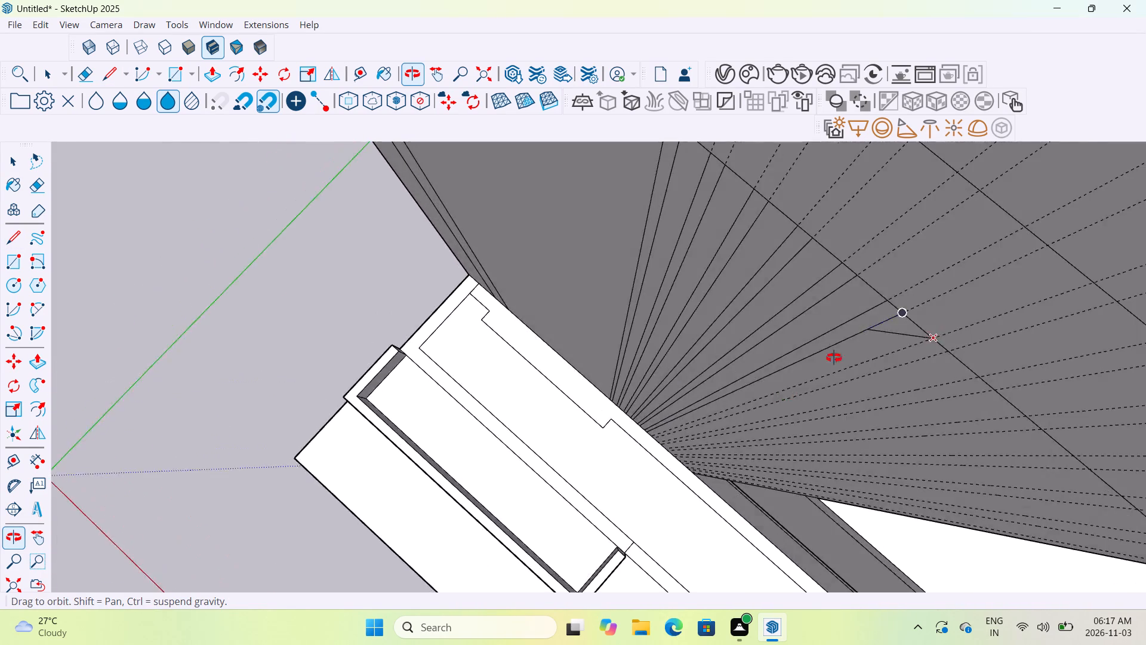
middle_click_drag(834, 358, 871, 309)
scroll(871, 309, "down", 16)
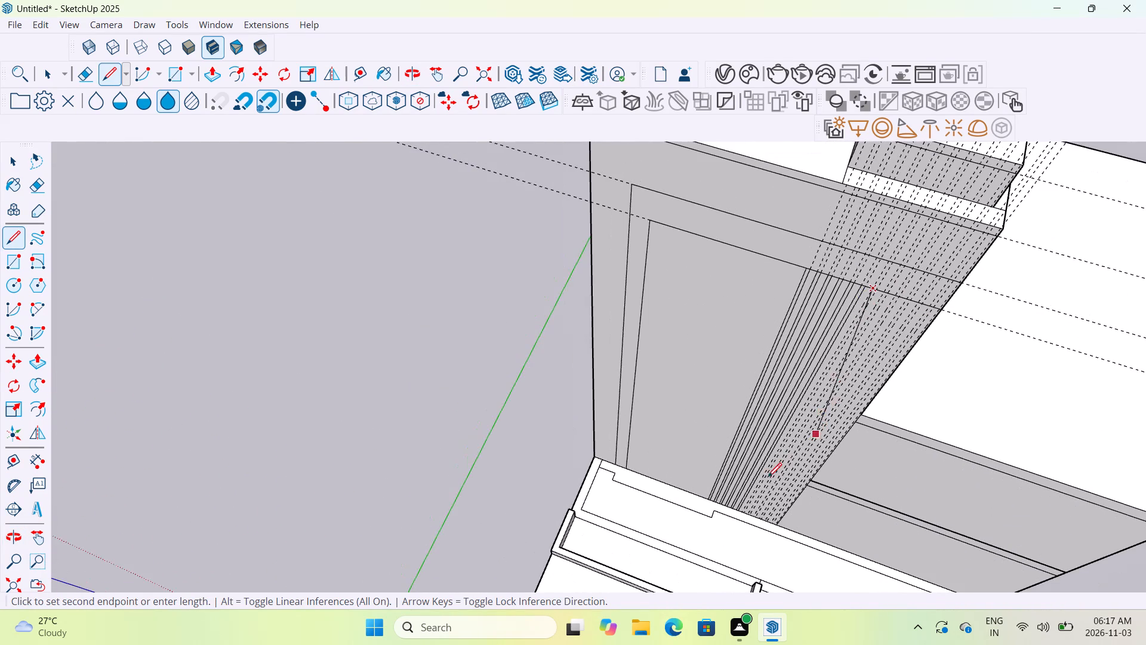
scroll(743, 514, "up", 7)
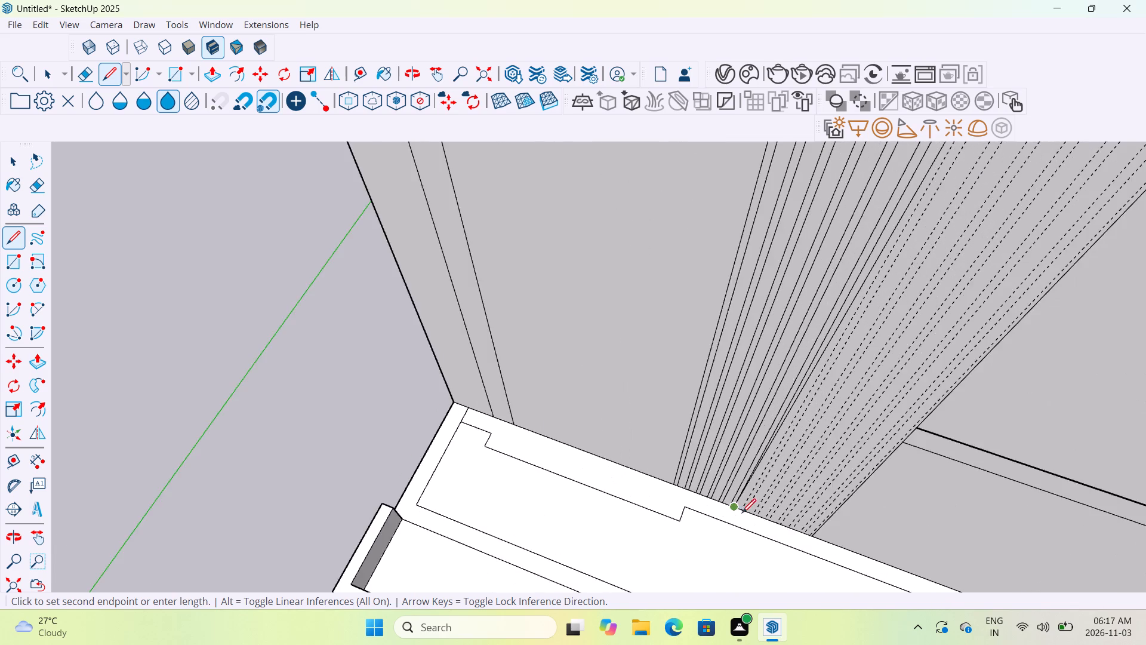
scroll(742, 514, "up", 15)
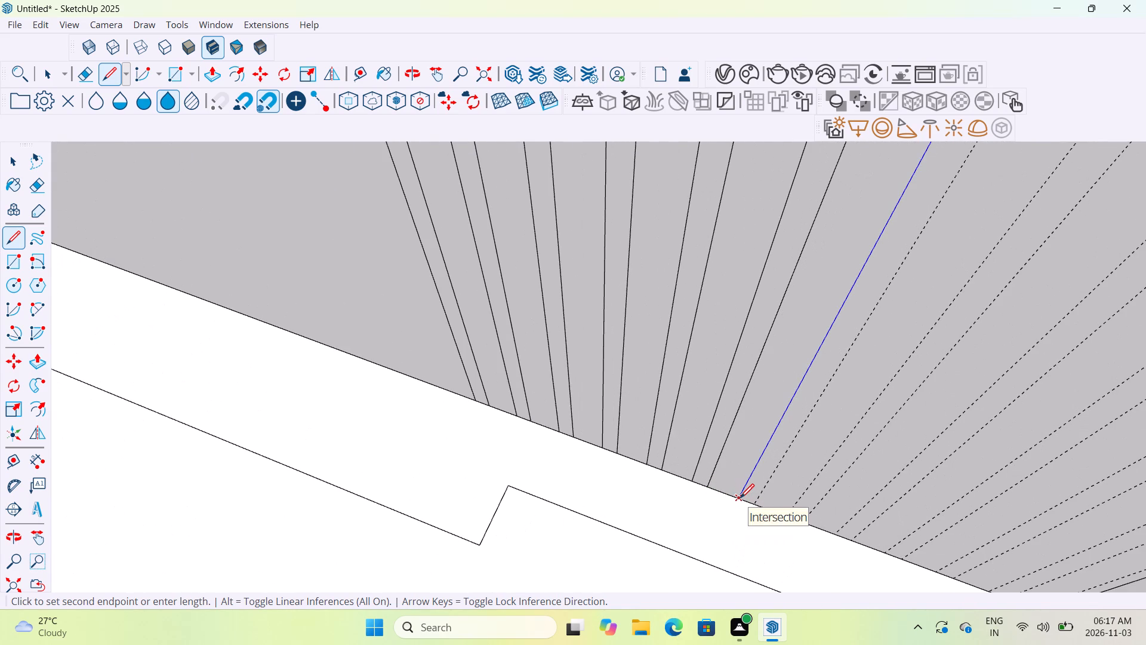
left_click(740, 499)
Draw a vertical line along the thirteenth guide, from the building's base up to the panel's top line.
left_click(755, 506)
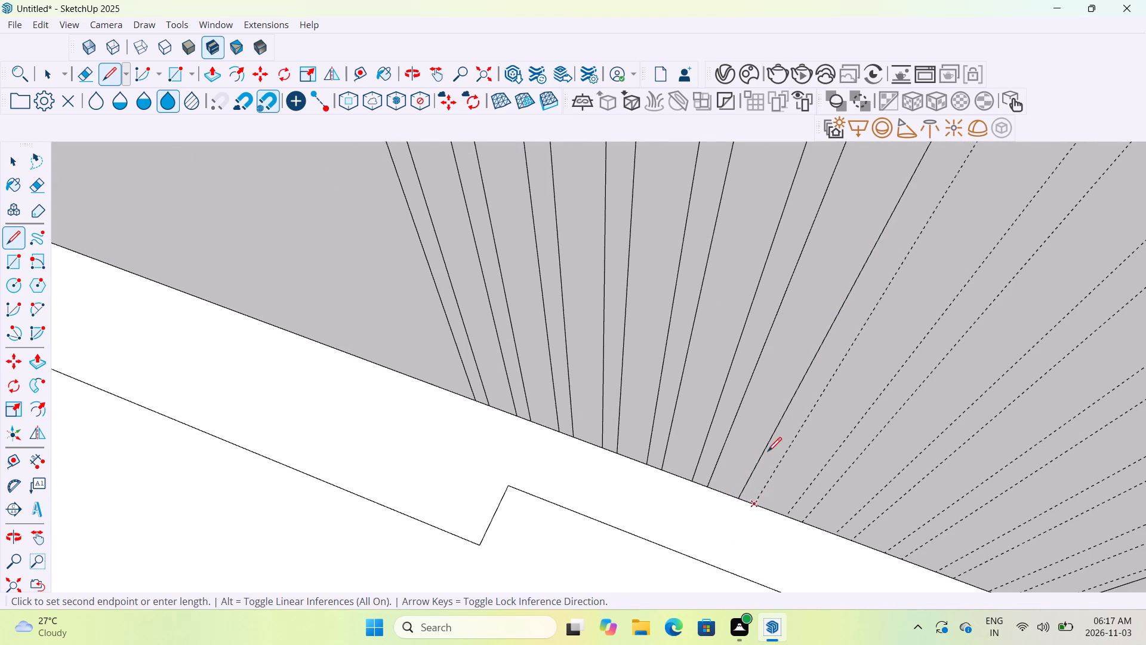
scroll(815, 394, "down", 4)
scroll(815, 394, "up", 1)
scroll(815, 394, "down", 11)
scroll(818, 392, "down", 10)
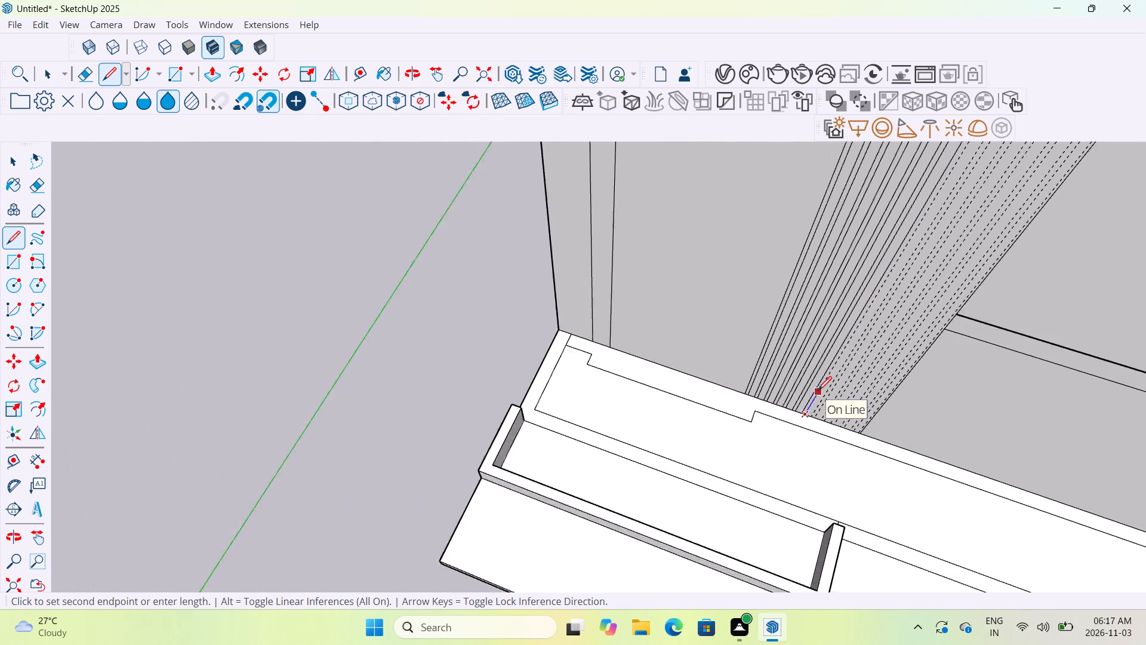
scroll(818, 392, "down", 18)
scroll(862, 320, "up", 7)
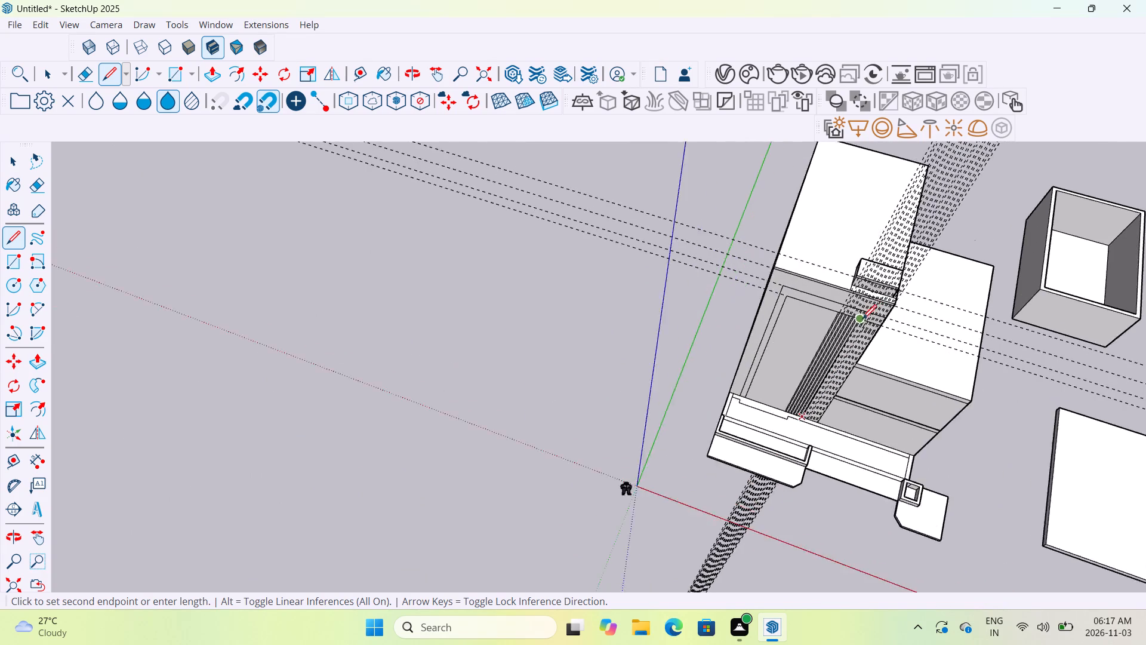
scroll(862, 320, "up", 20)
scroll(862, 320, "up", 2)
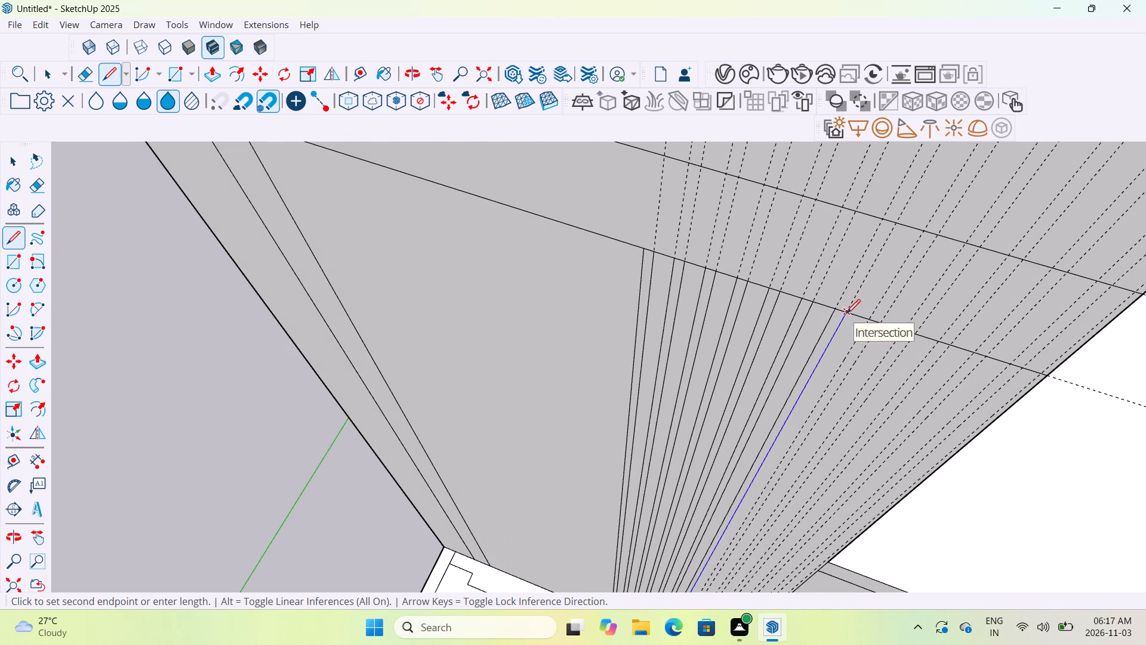
left_click(846, 315)
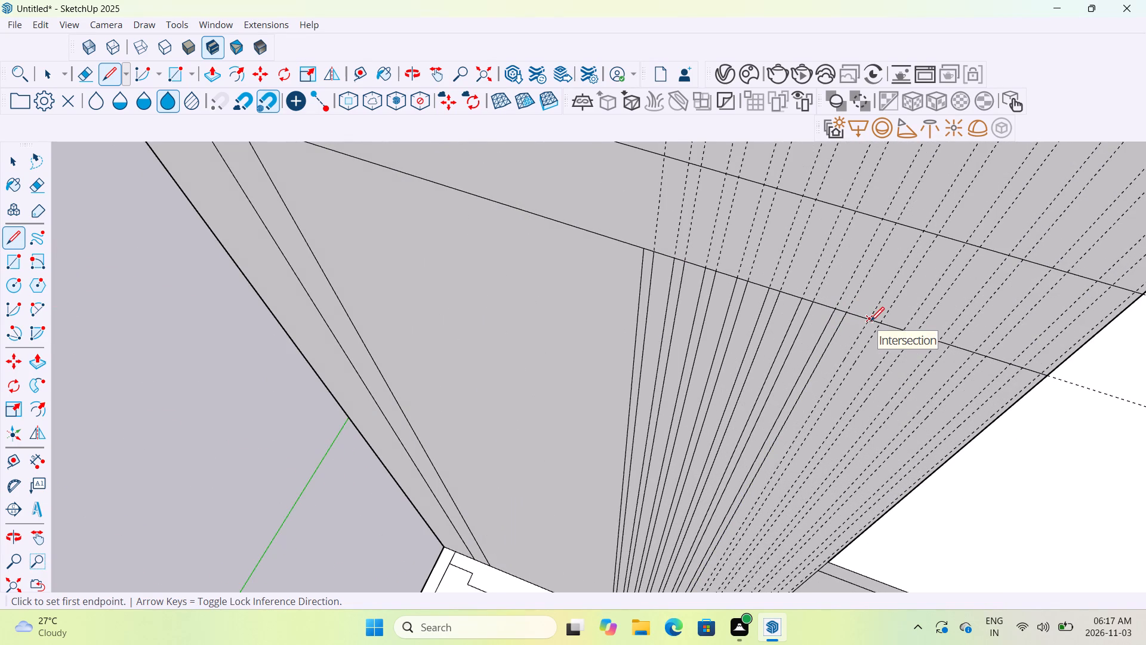
Draw a vertical line along the fourteenth guide, from the panel's top line down to the building's base.
left_click(870, 320)
scroll(850, 370, "down", 18)
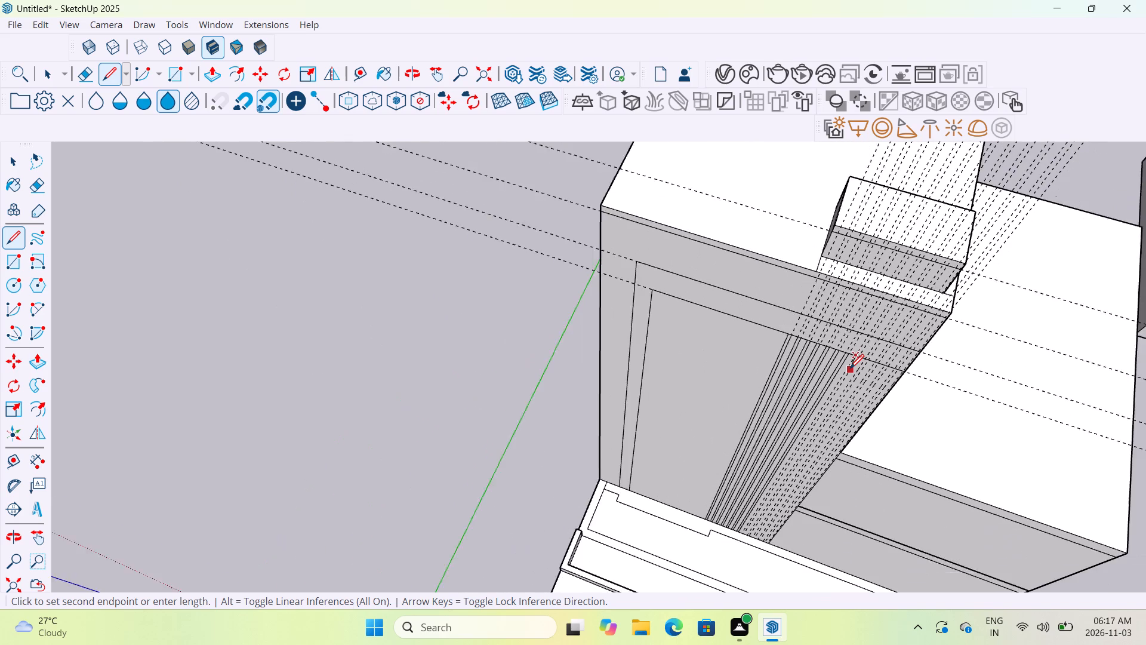
scroll(752, 526, "up", 18)
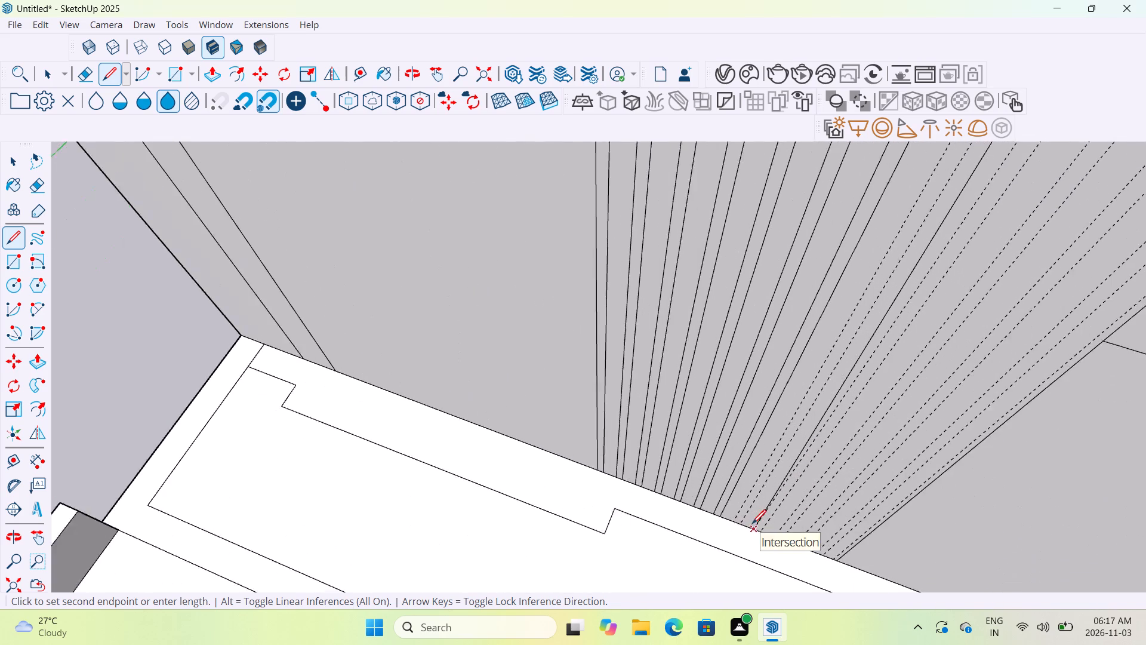
scroll(752, 525, "up", 3)
left_click(717, 523)
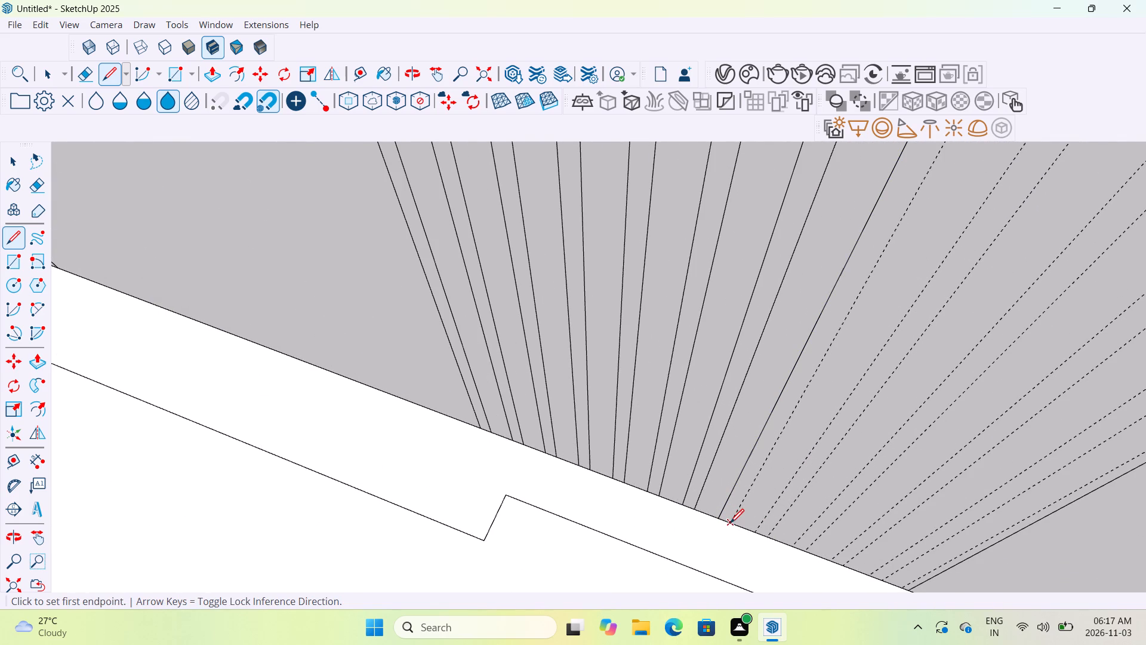
Draw a vertical line along the fifteenth guide, from the building's base up to the panel's top line.
left_click(730, 524)
scroll(747, 487, "down", 17)
scroll(747, 487, "down", 6)
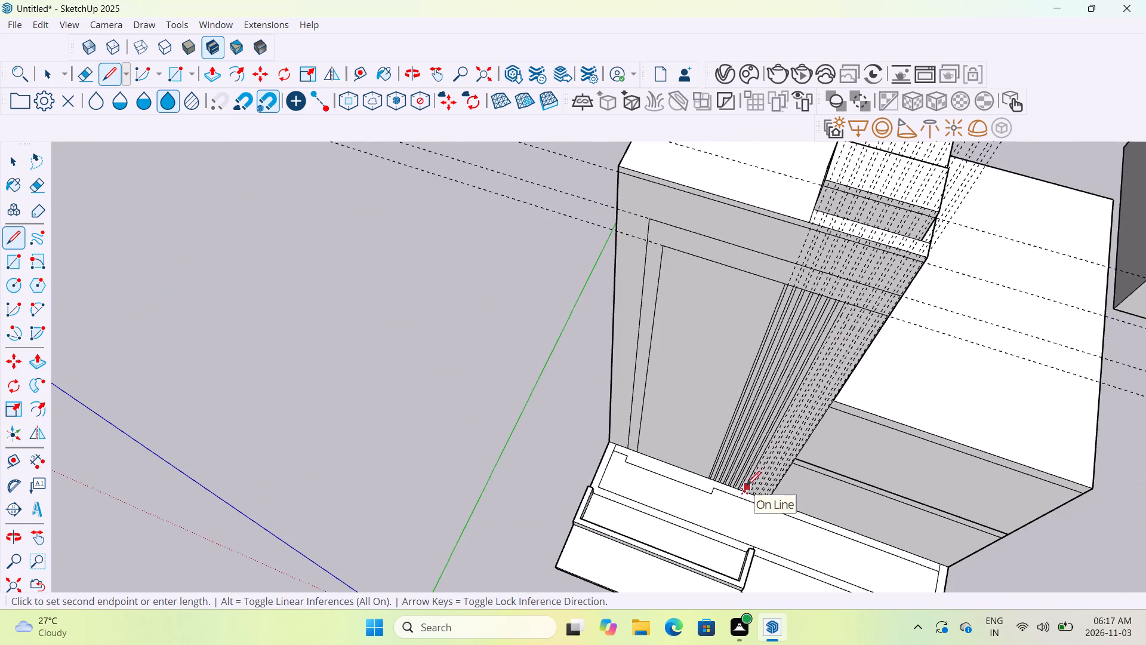
scroll(846, 304, "up", 15)
scroll(846, 304, "down", 1)
scroll(846, 304, "up", 4)
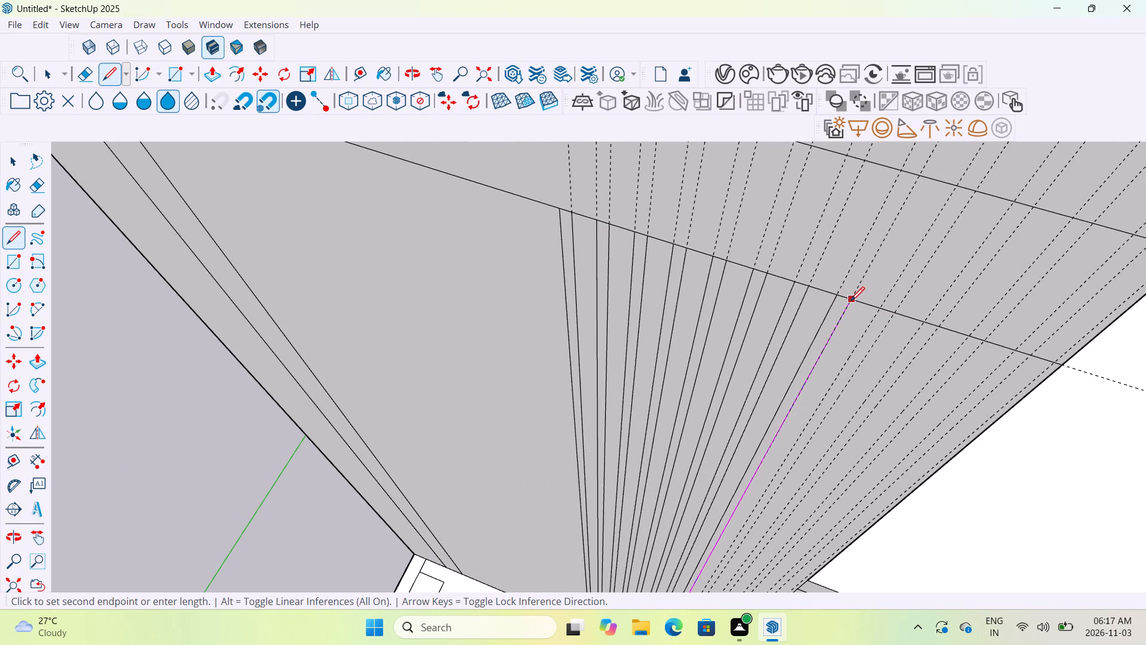
left_click(849, 302)
Draw a vertical line along the sixteenth guide, from the panel's top line down to the building's base.
left_click(880, 312)
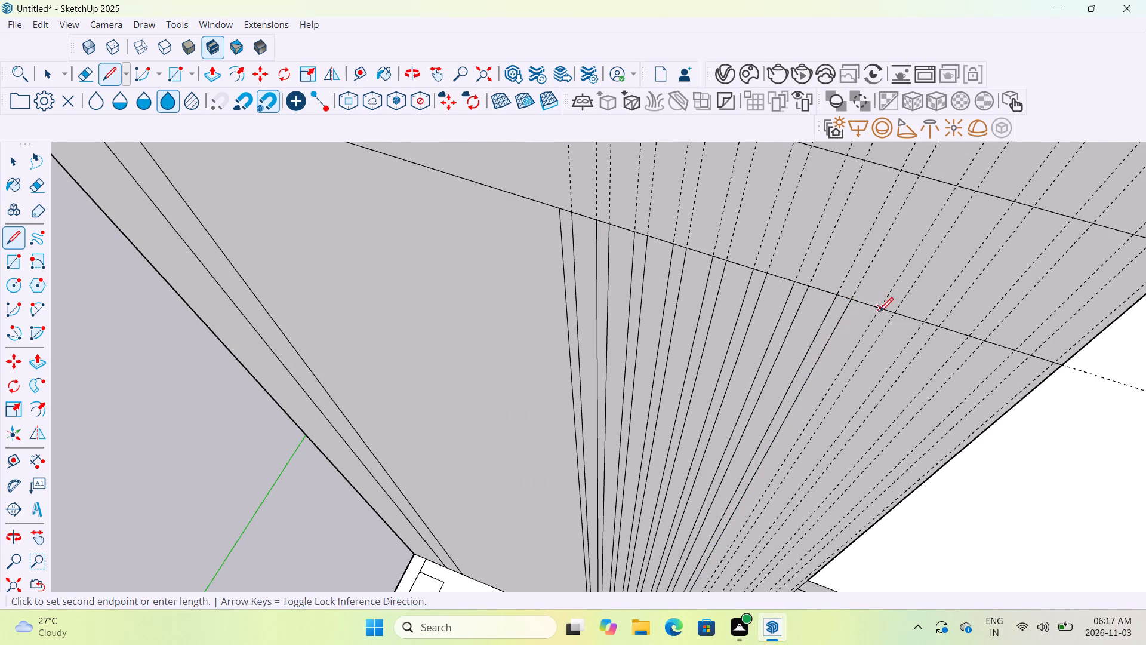
scroll(832, 371, "down", 15)
scroll(832, 373, "down", 7)
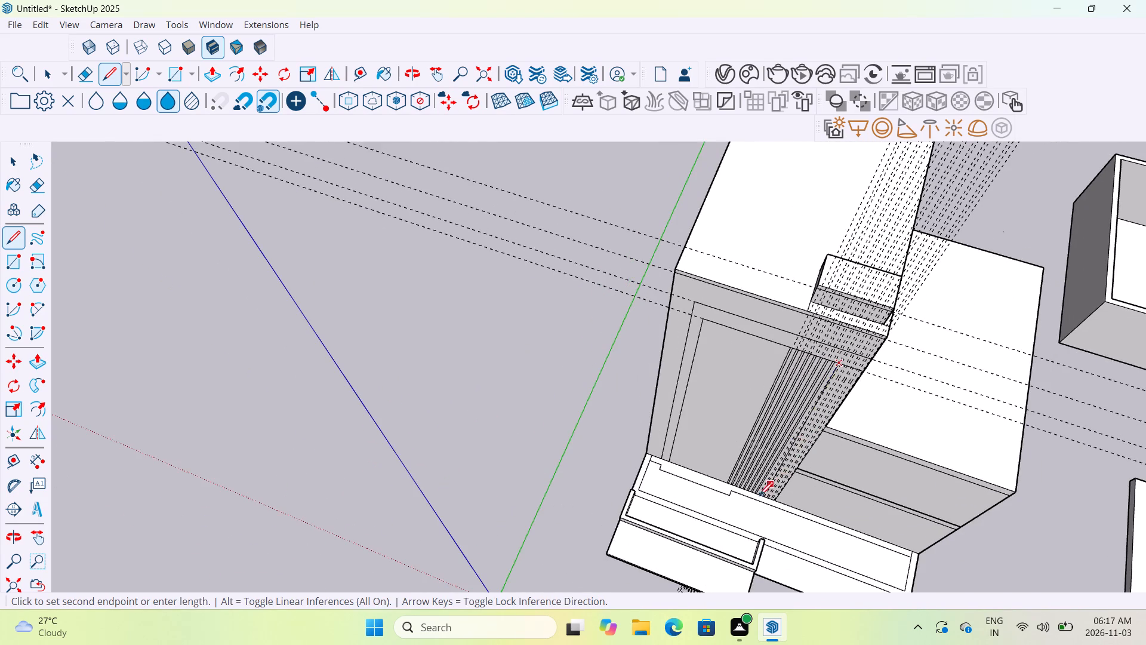
scroll(757, 497, "up", 17)
scroll(757, 497, "down", 1)
scroll(757, 497, "up", 4)
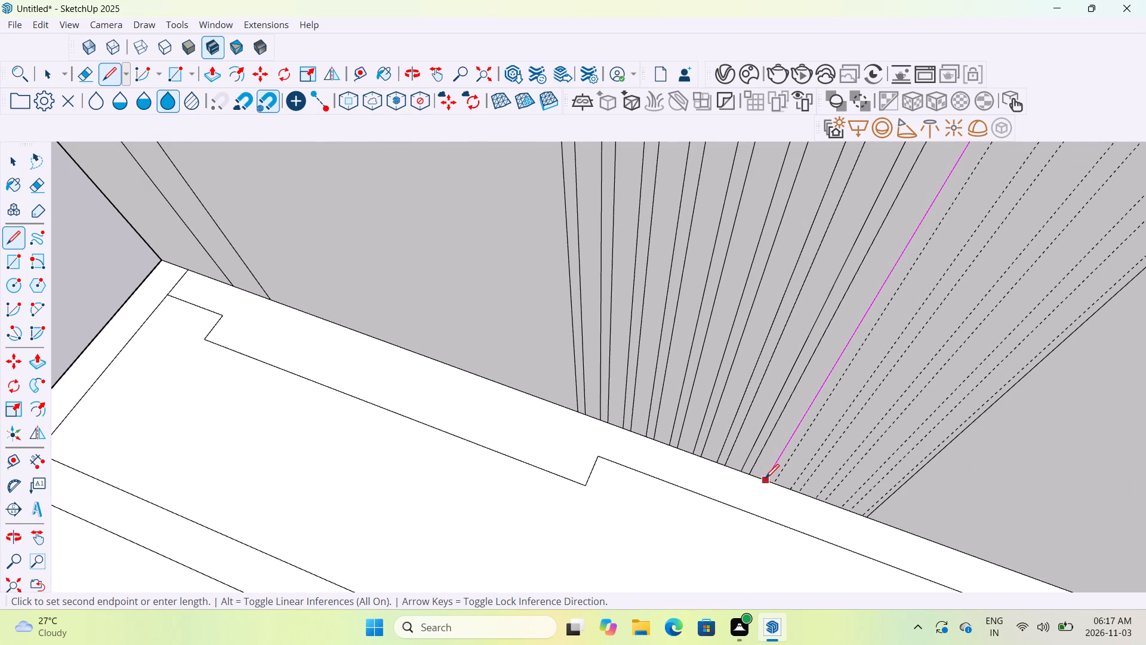
left_click(765, 481)
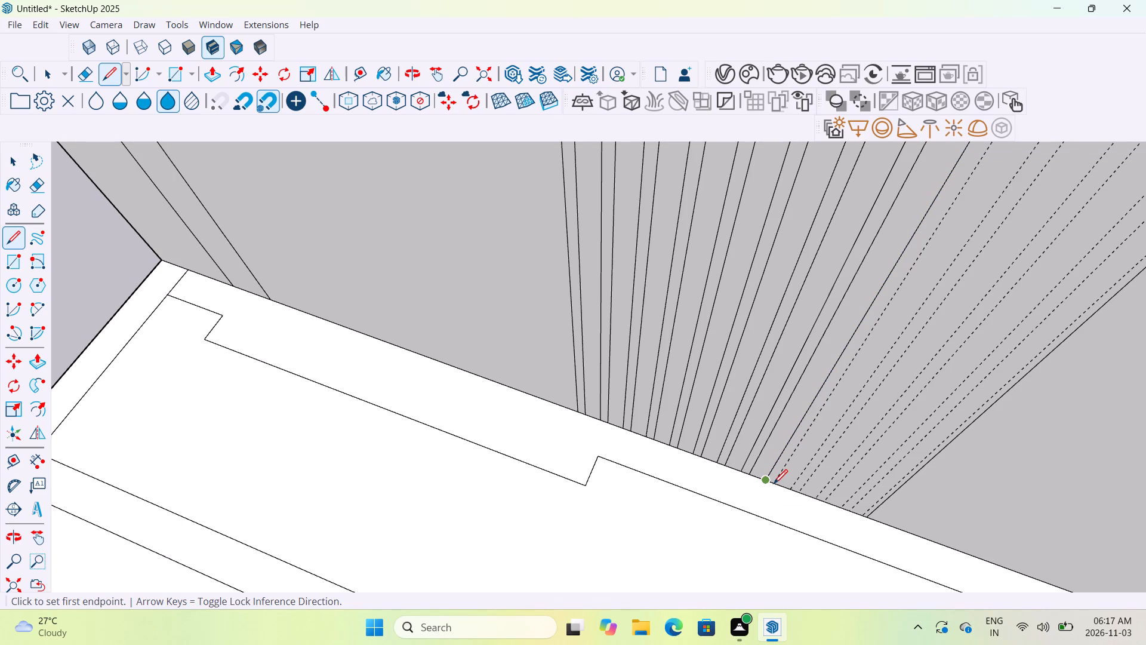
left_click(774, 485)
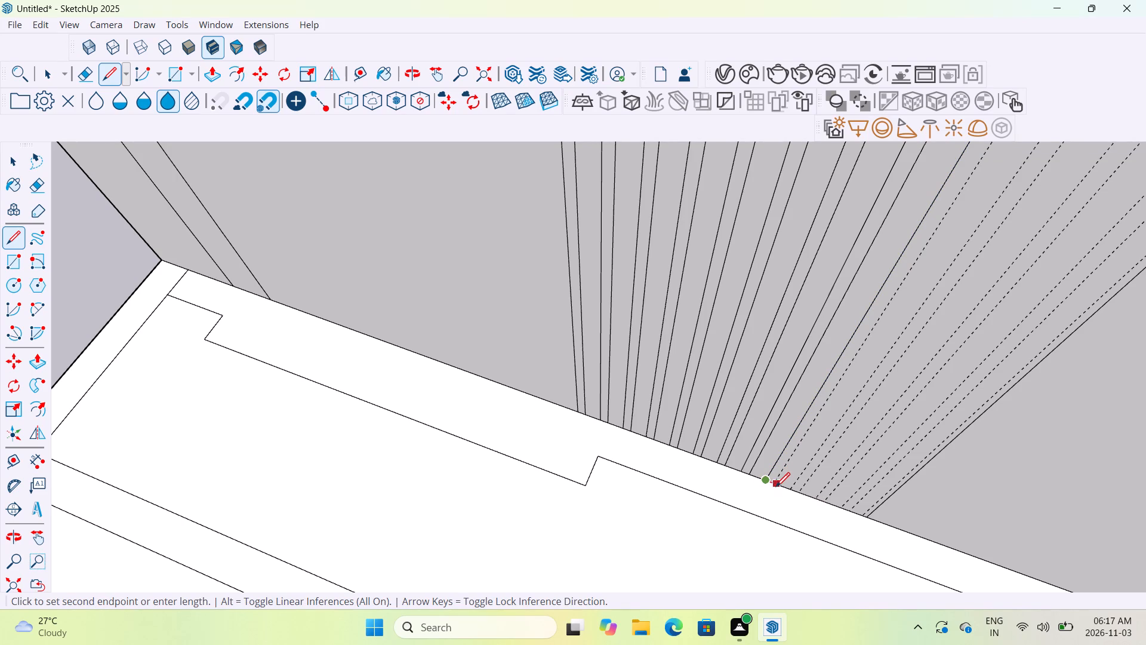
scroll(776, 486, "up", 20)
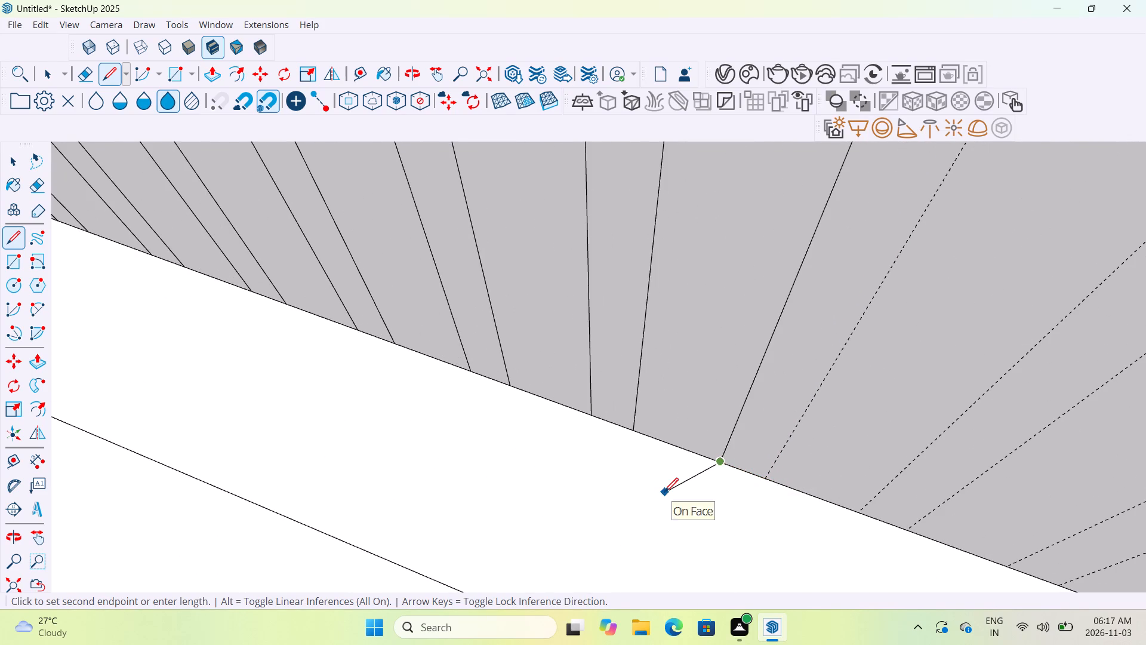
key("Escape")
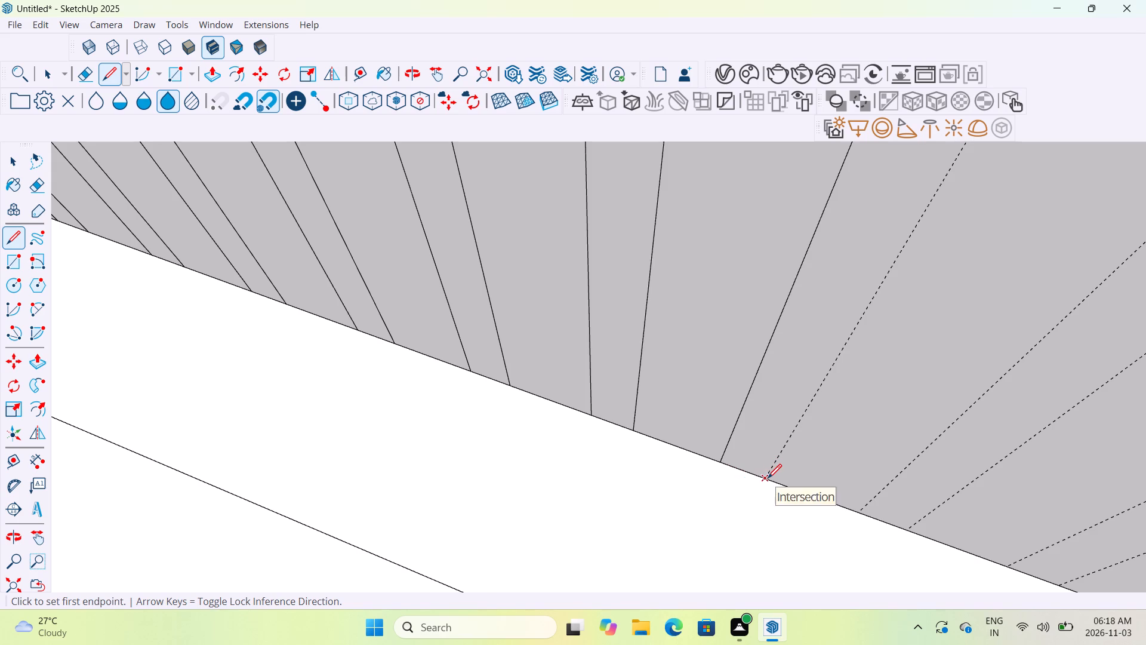
Draw a vertical line along the seventeenth guide, from the building's base up to the panel's top line.
left_click(768, 480)
scroll(791, 456, "down", 20)
scroll(791, 456, "down", 8)
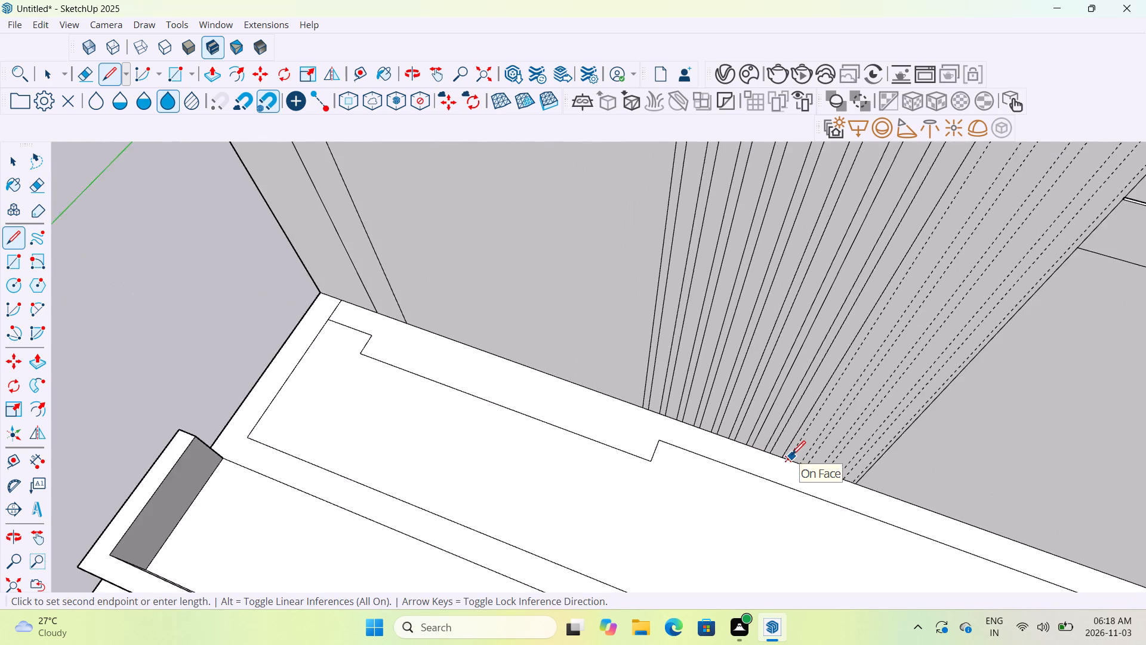
scroll(791, 456, "down", 15)
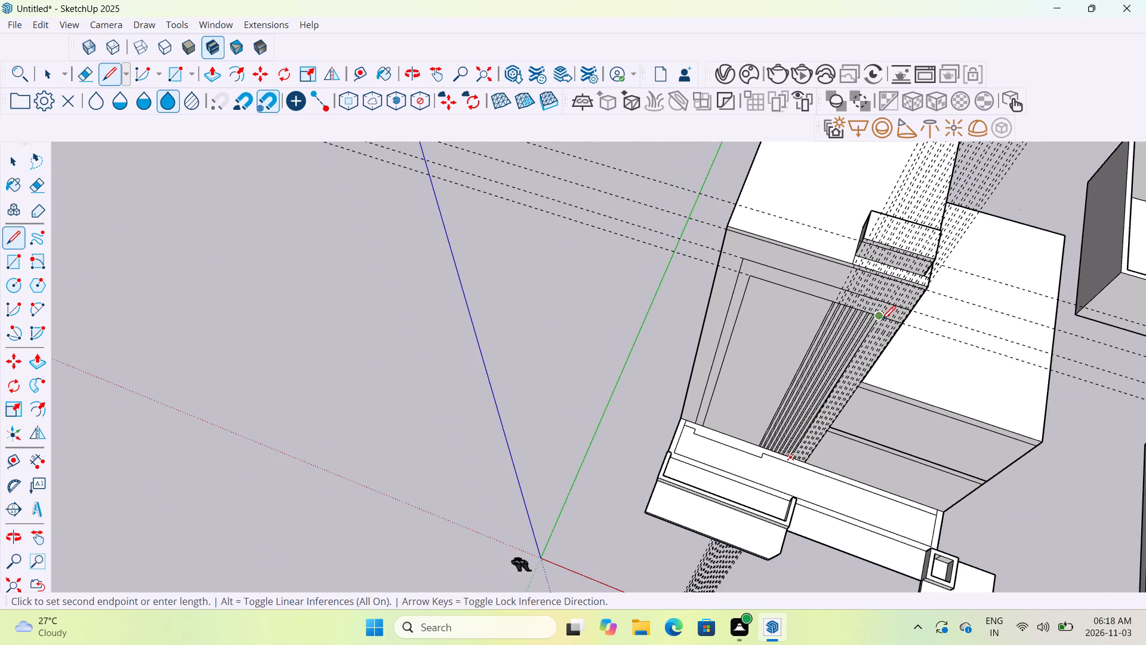
scroll(881, 322, "up", 18)
scroll(881, 322, "down", 1)
scroll(881, 322, "up", 10)
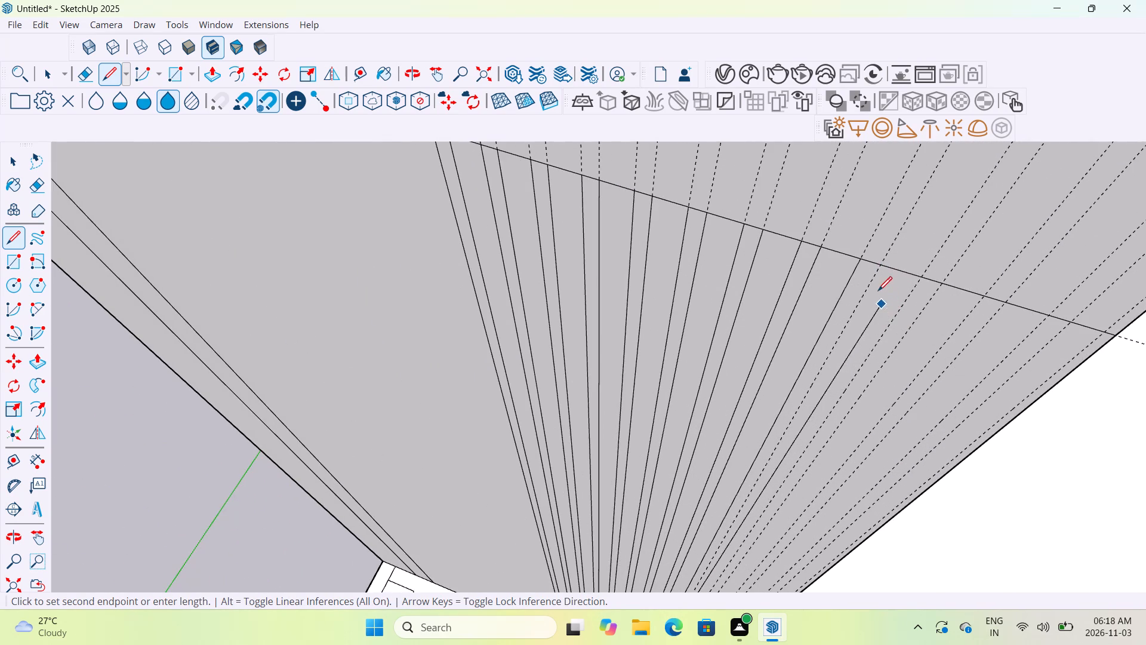
left_click(877, 268)
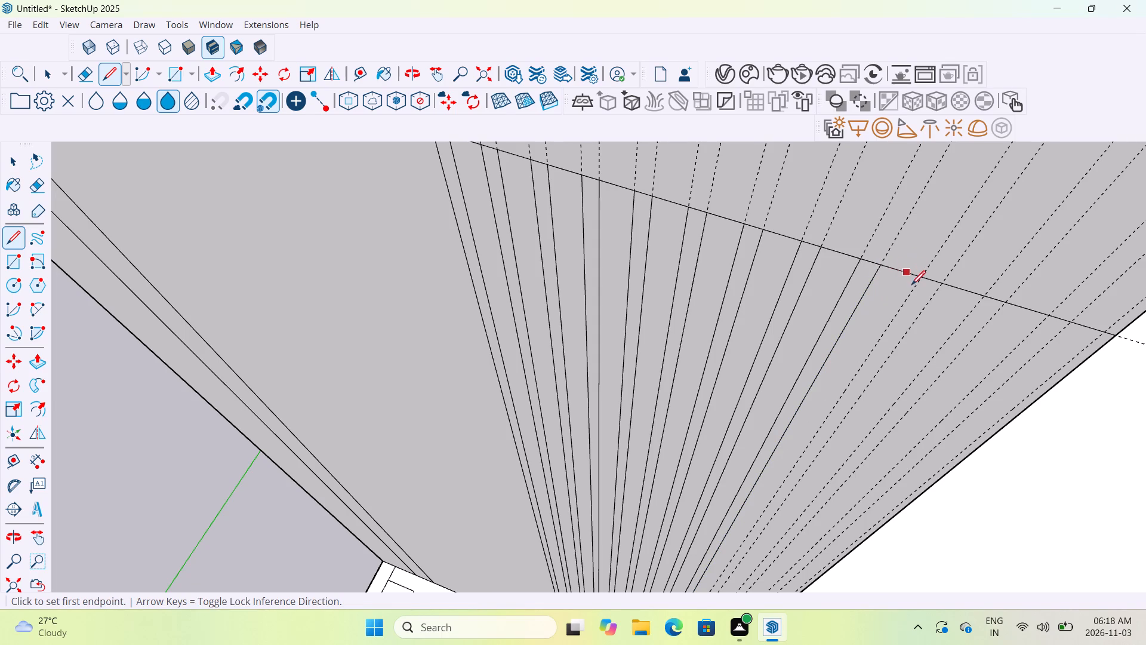
Draw a vertical line along the eighteenth guide, from the panel's top line down to the building's base.
left_click(922, 278)
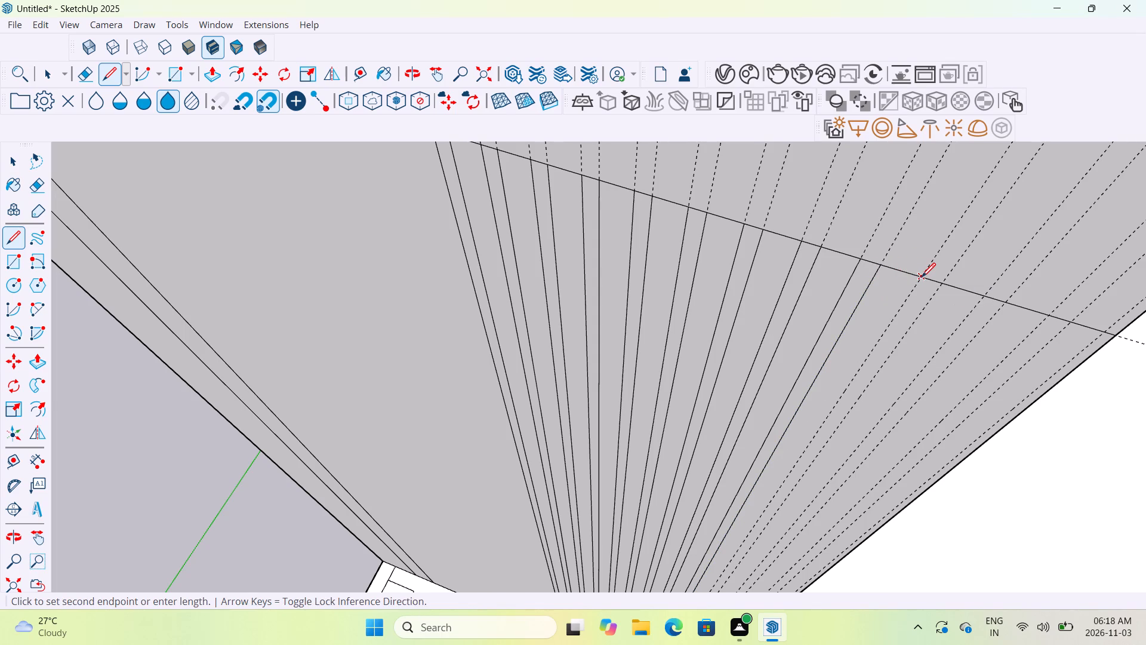
scroll(885, 377, "down", 18)
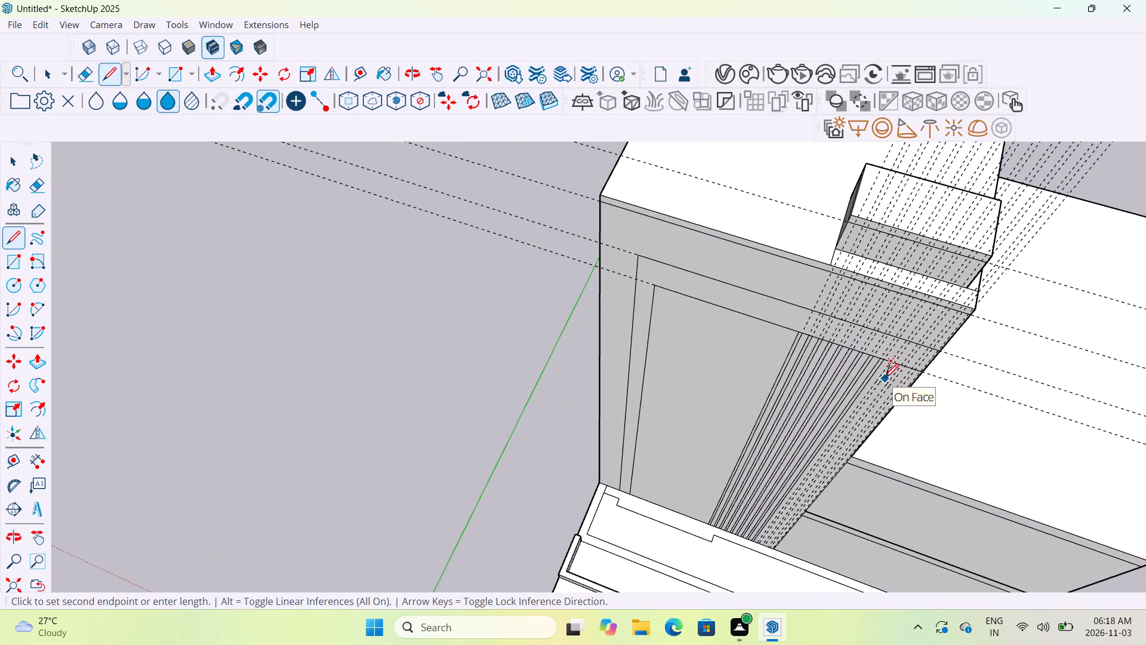
scroll(763, 543, "up", 13)
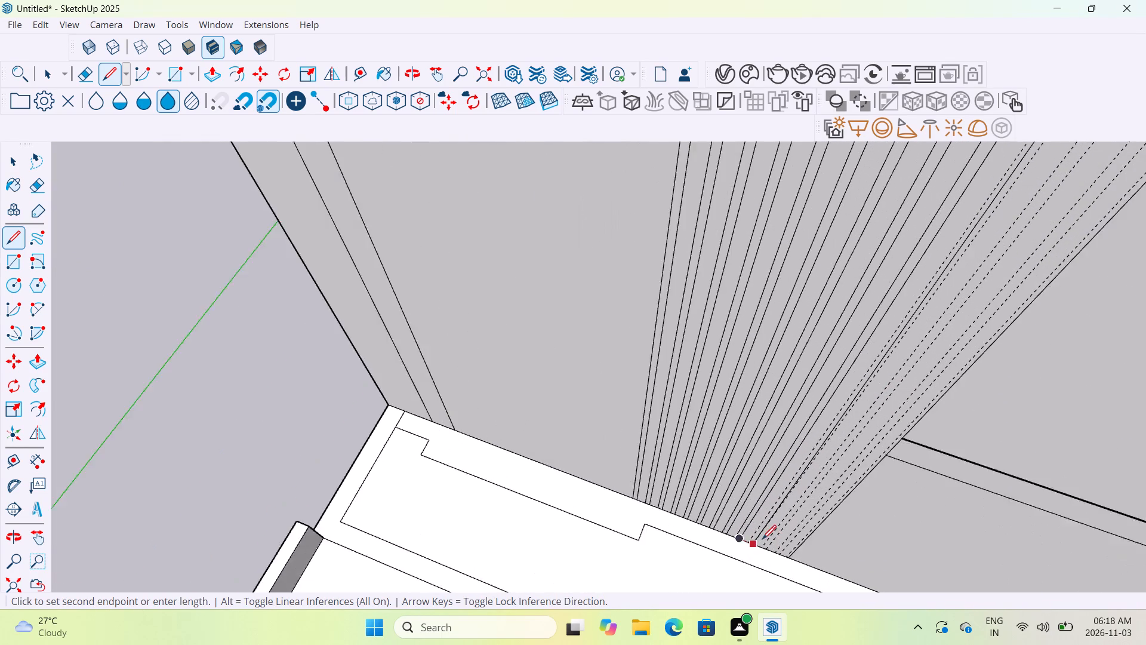
scroll(762, 540, "up", 10)
left_click(724, 547)
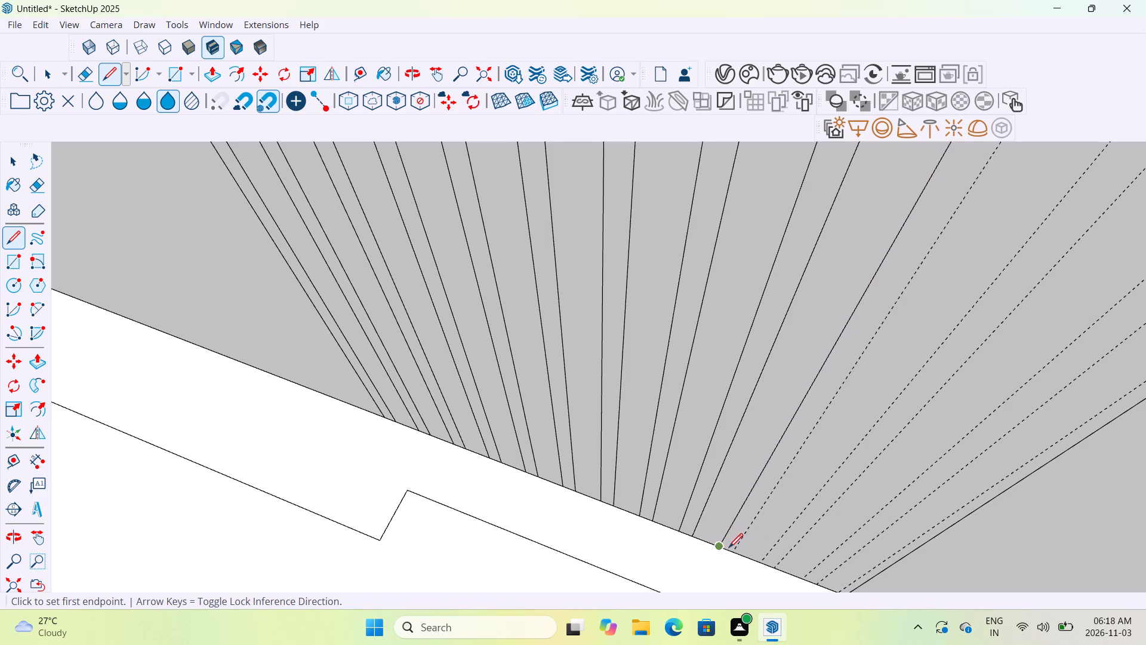
Draw a vertical line along the nineteenth guide, from the building's base up to the panel's top line.
left_click(733, 554)
scroll(770, 498, "down", 15)
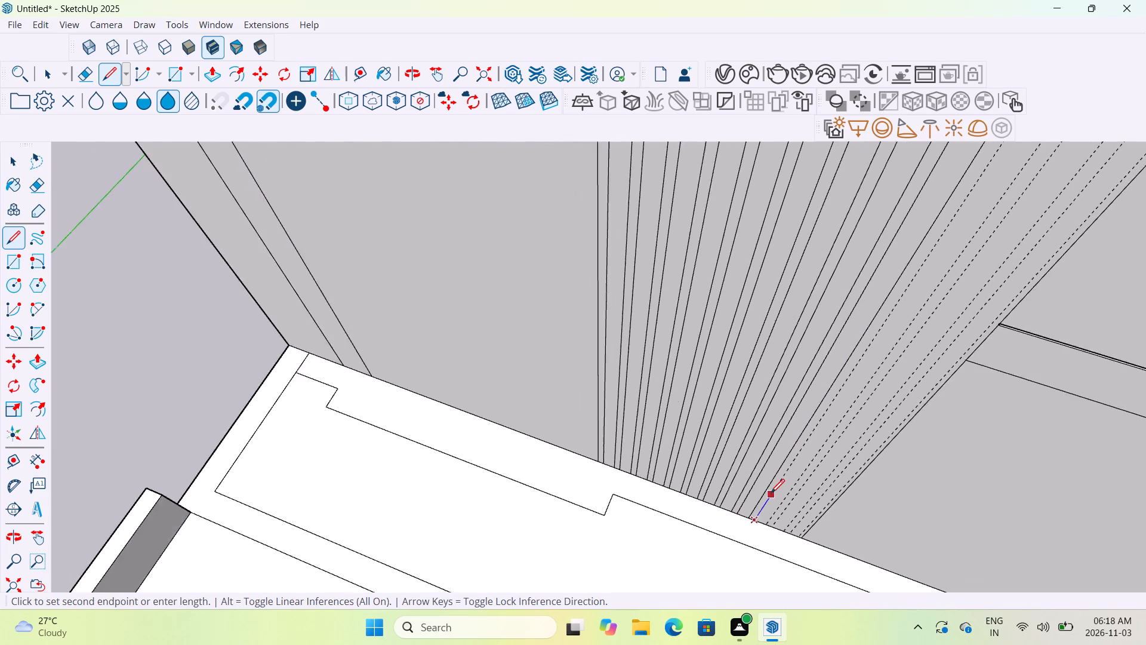
scroll(771, 494, "down", 3)
scroll(932, 234, "down", 7)
scroll(938, 237, "down", 16)
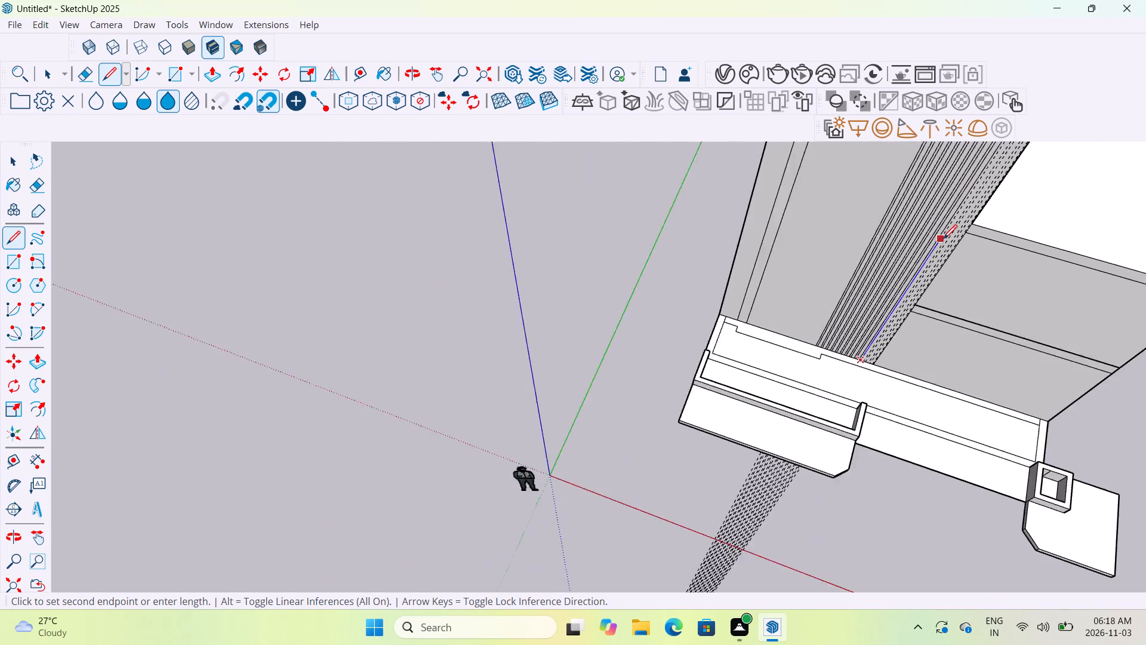
scroll(950, 234, "down", 7)
scroll(971, 198, "up", 10)
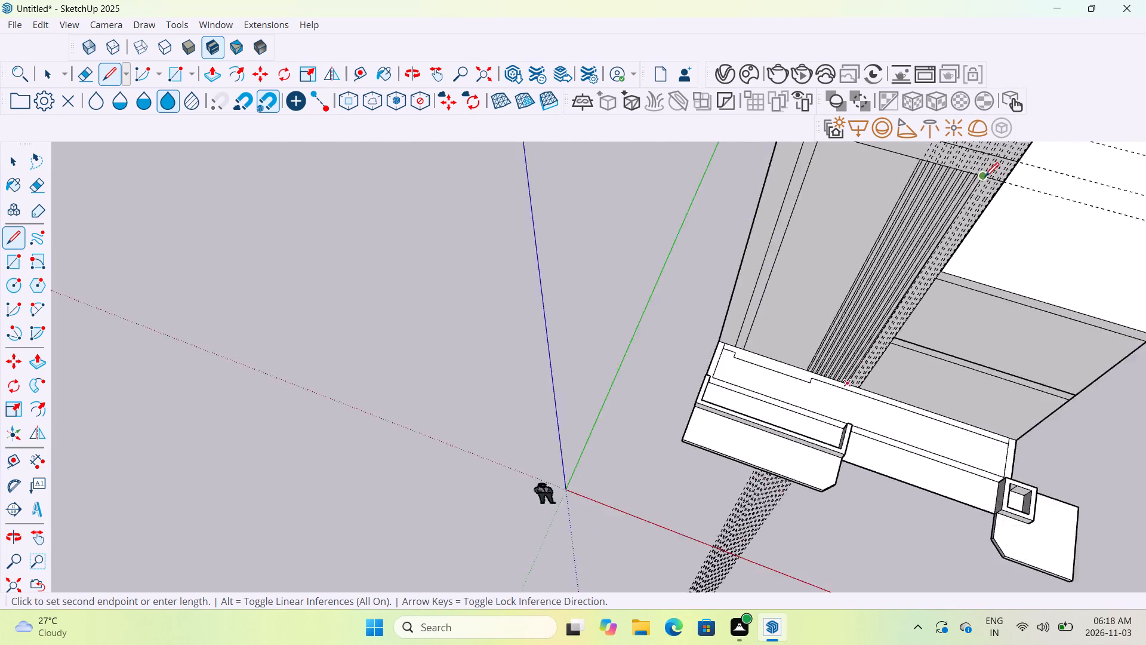
scroll(985, 178, "up", 20)
scroll(985, 178, "up", 2)
scroll(985, 178, "down", 1)
scroll(985, 178, "up", 3)
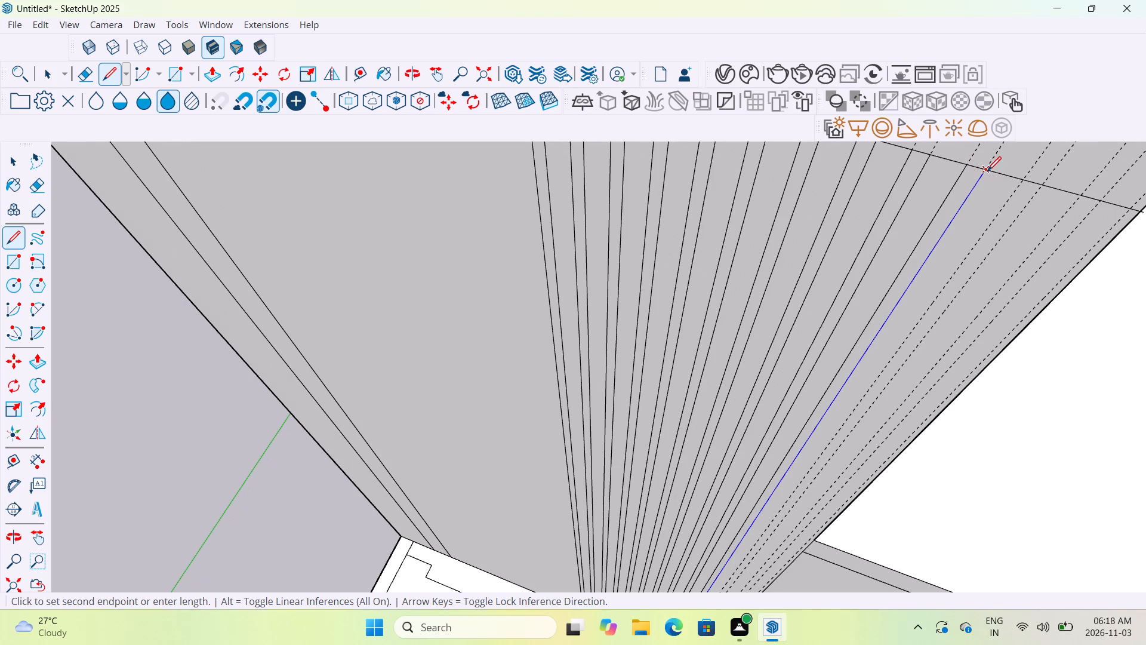
left_click(987, 172)
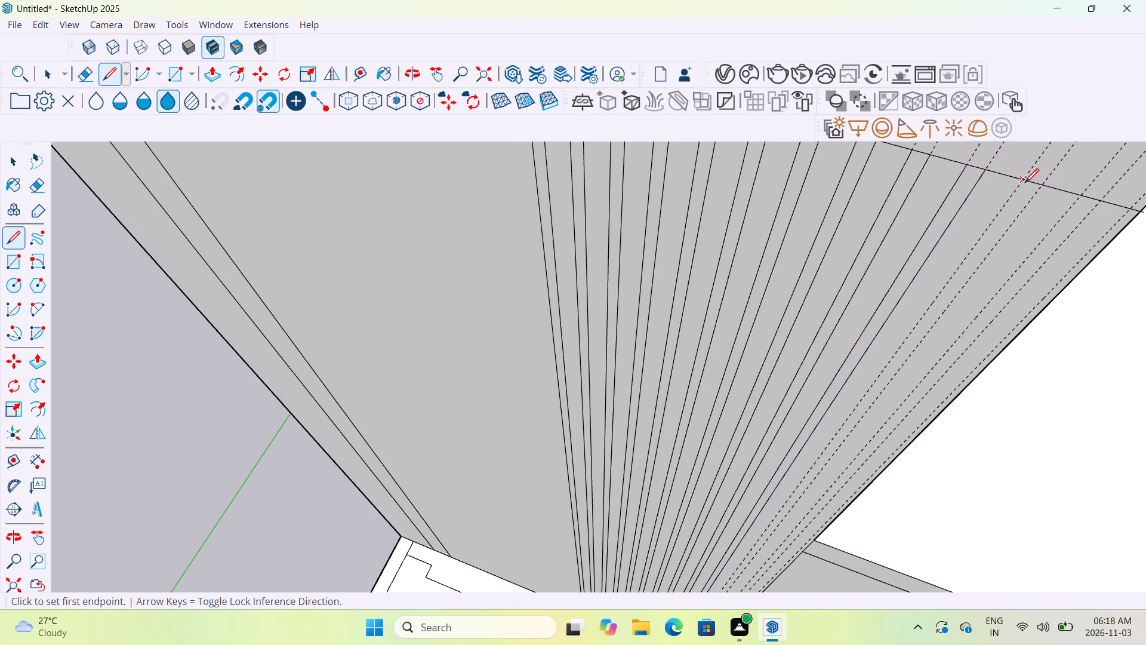
Draw a vertical line along the twentieth guide, from the panel's top line down to the building's base.
left_click(1025, 184)
scroll(953, 299, "down", 15)
scroll(919, 383, "down", 6)
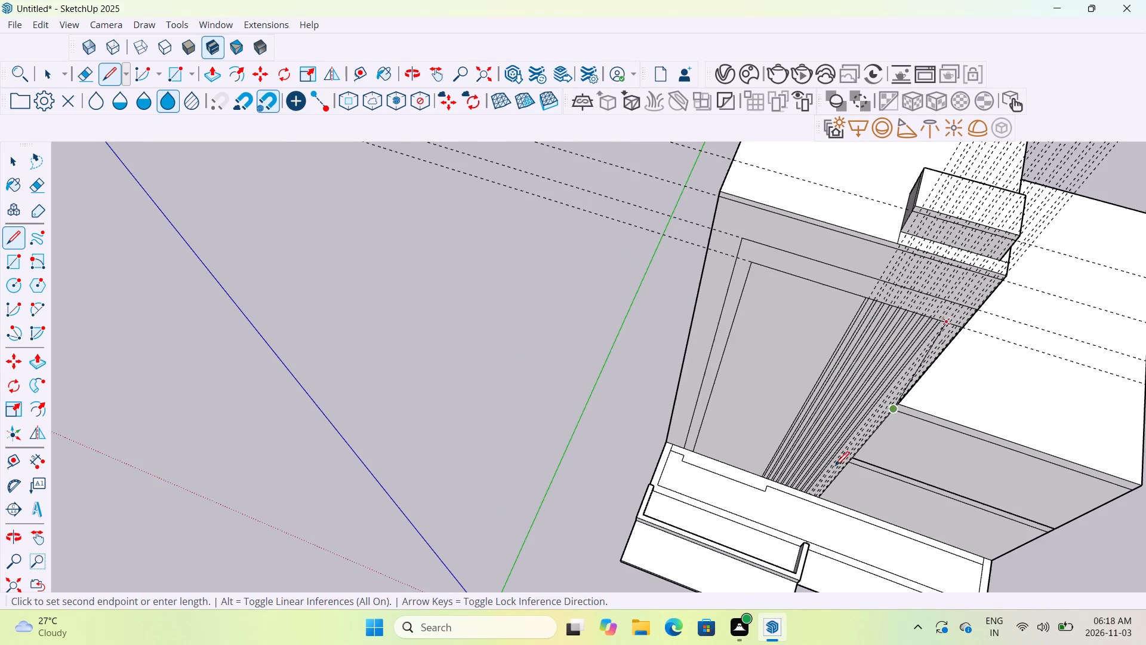
scroll(807, 503, "up", 17)
scroll(806, 501, "down", 1)
scroll(806, 501, "up", 4)
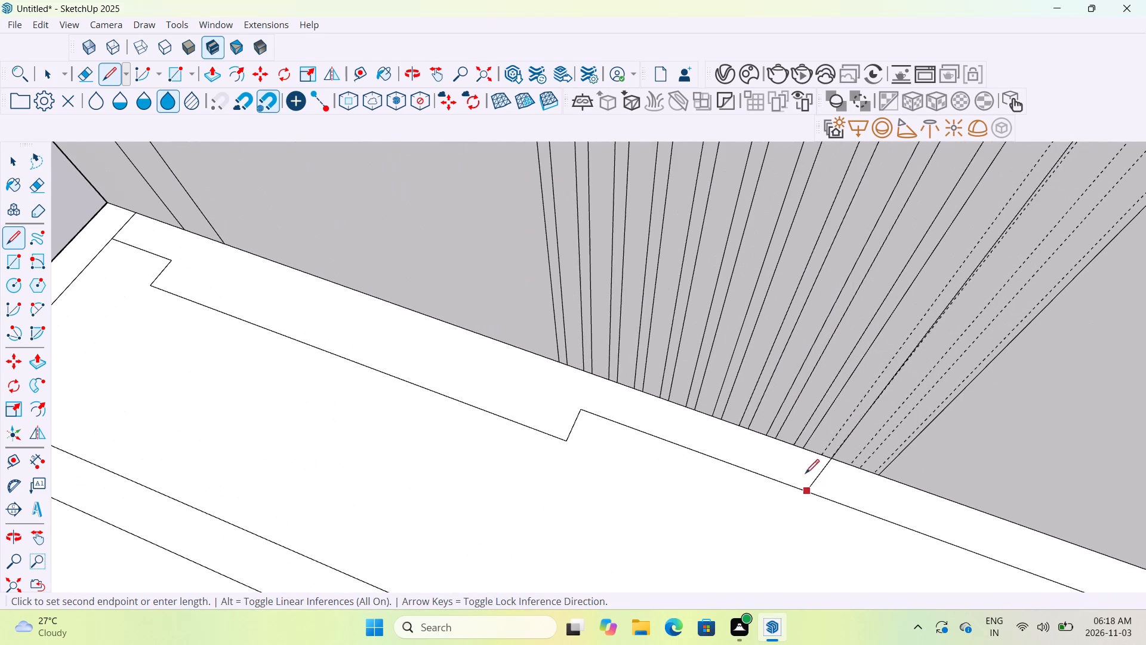
scroll(822, 458, "up", 13)
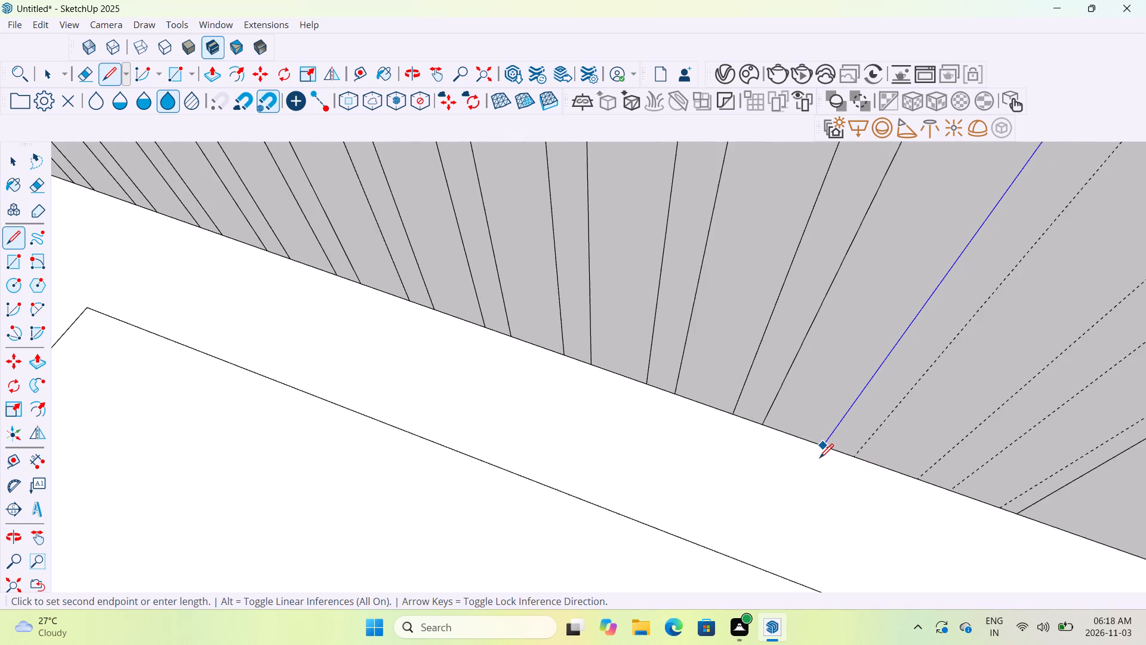
scroll(820, 459, "up", 6)
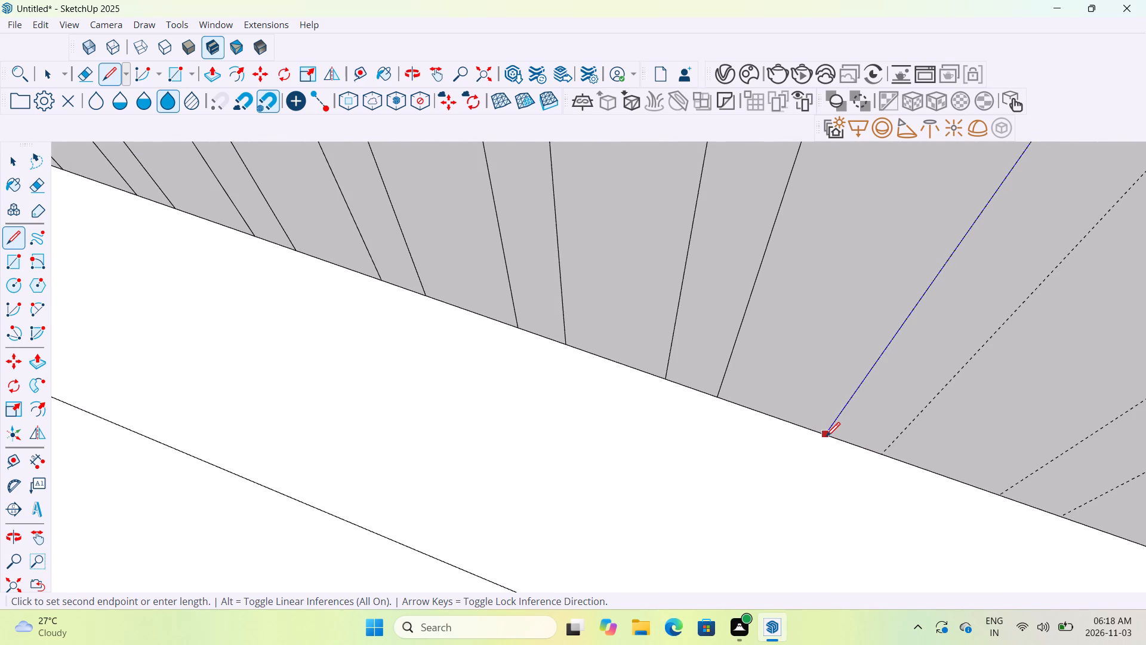
left_click(826, 438)
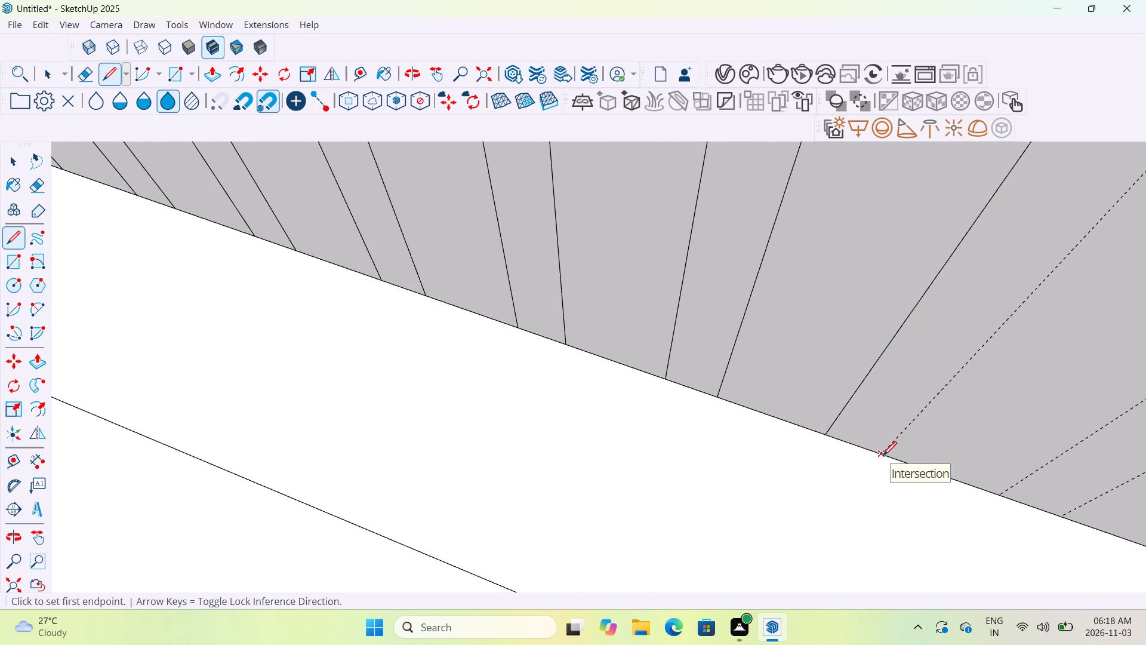
Draw a vertical line along the twenty-first guide, from the building's base up to the panel's top line.
left_click(883, 457)
scroll(912, 431, "down", 17)
scroll(912, 431, "down", 8)
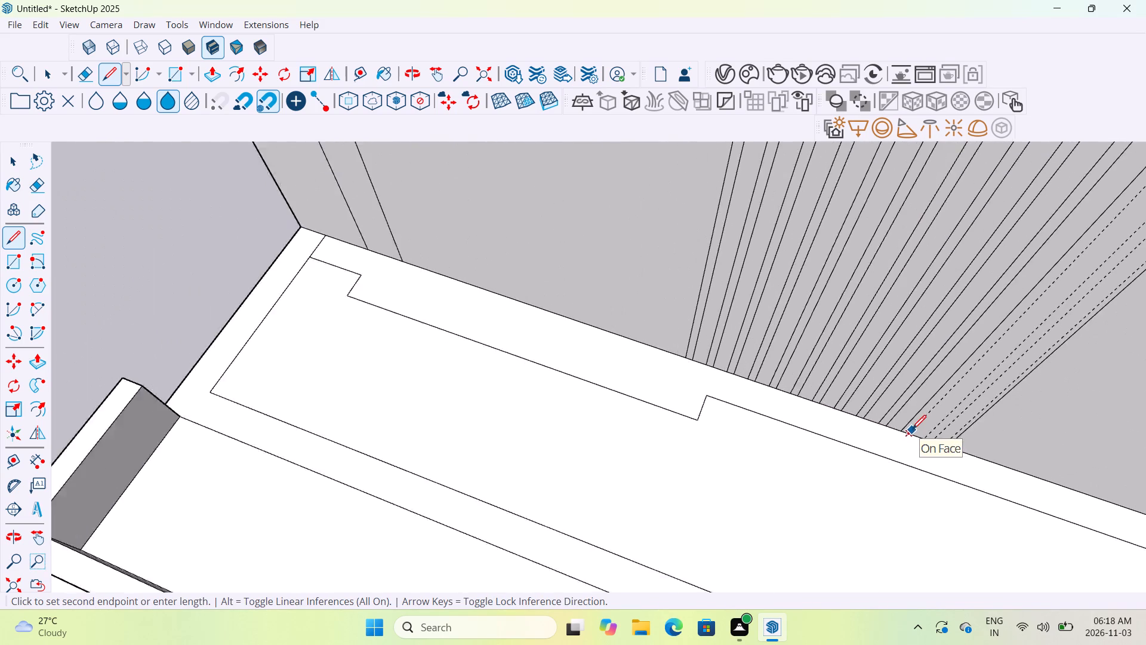
scroll(912, 431, "down", 20)
scroll(912, 431, "down", 7)
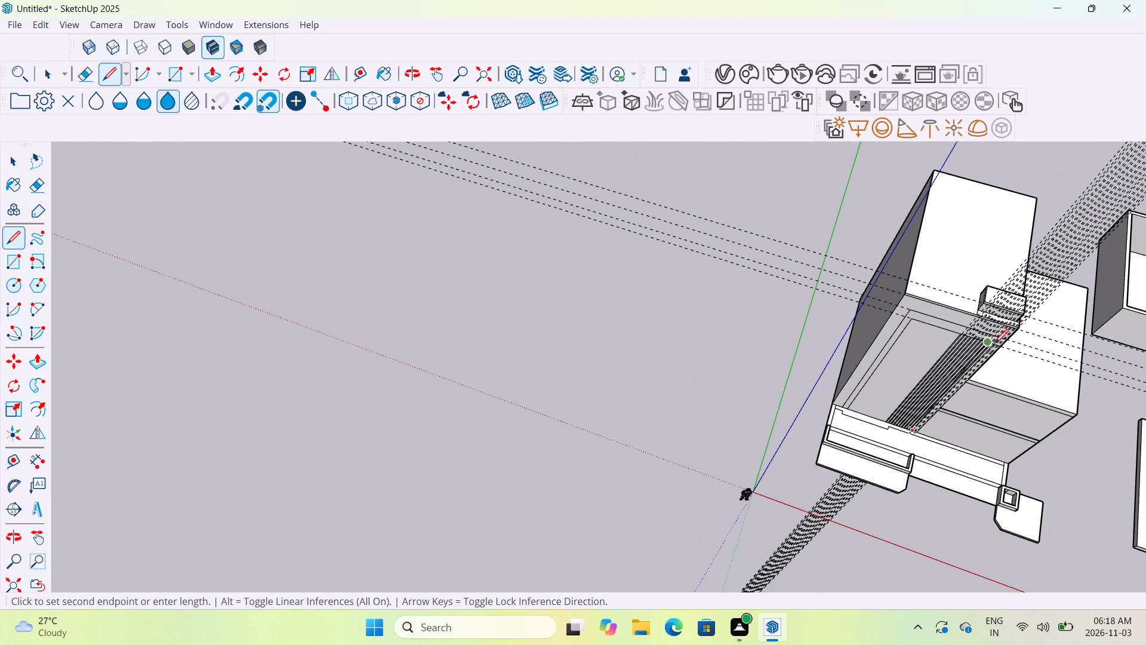
scroll(1011, 348, "up", 15)
scroll(987, 332, "up", 16)
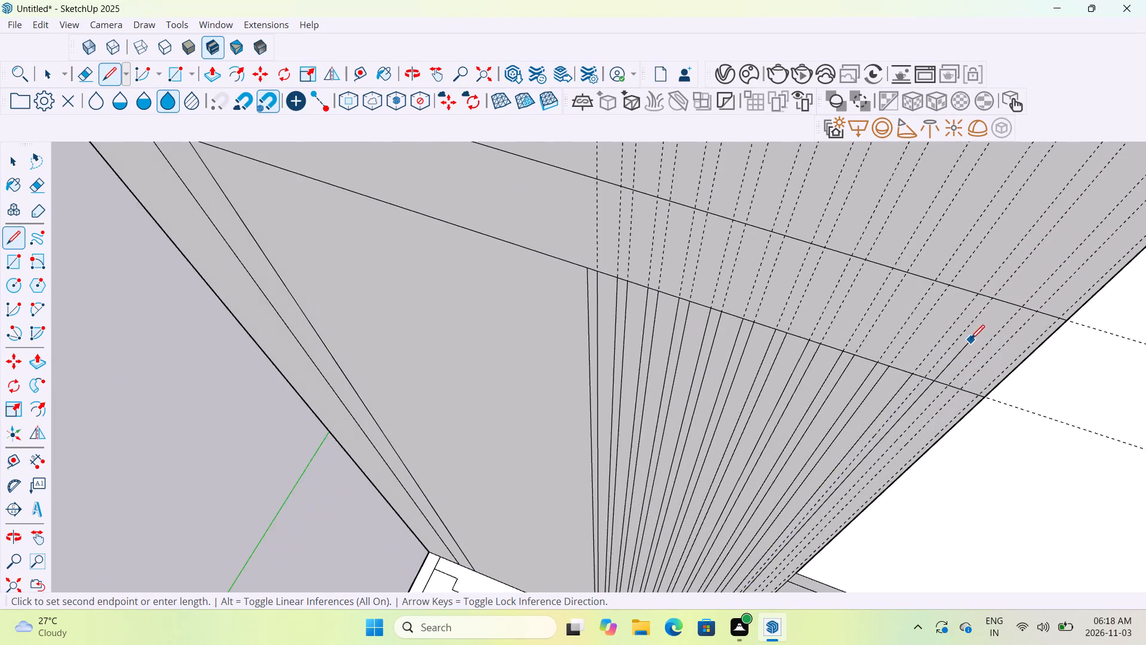
scroll(971, 340, "up", 5)
left_click(888, 408)
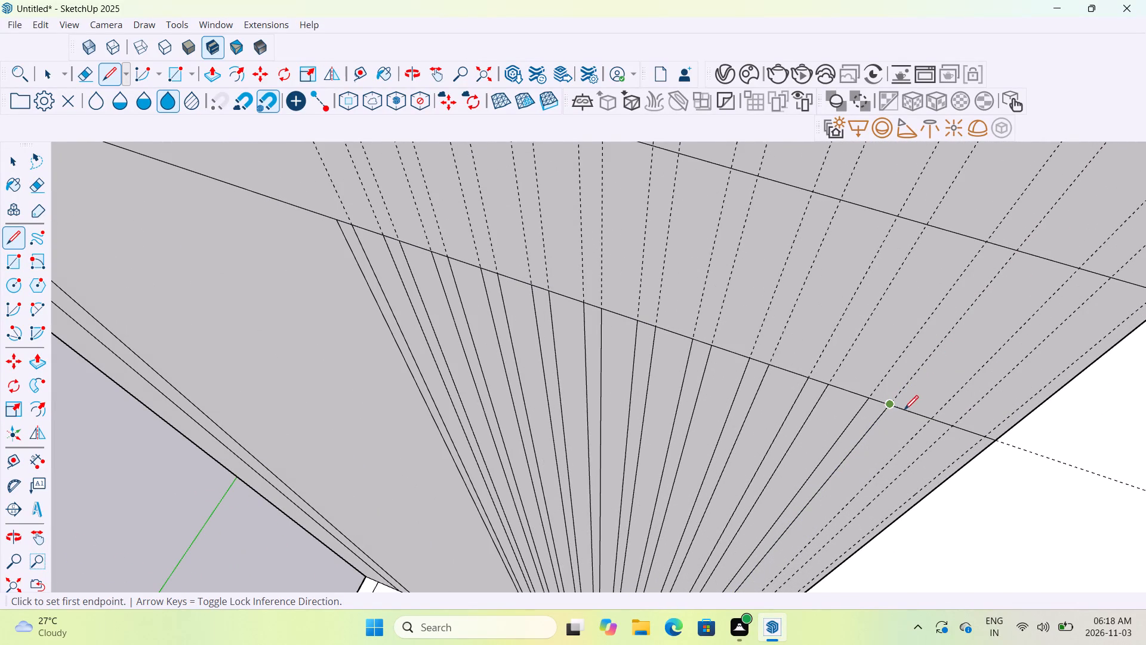
Draw a vertical line along the twenty-second guide, from the panel's top line down to the building's base.
left_click(929, 421)
scroll(929, 421, "down", 13)
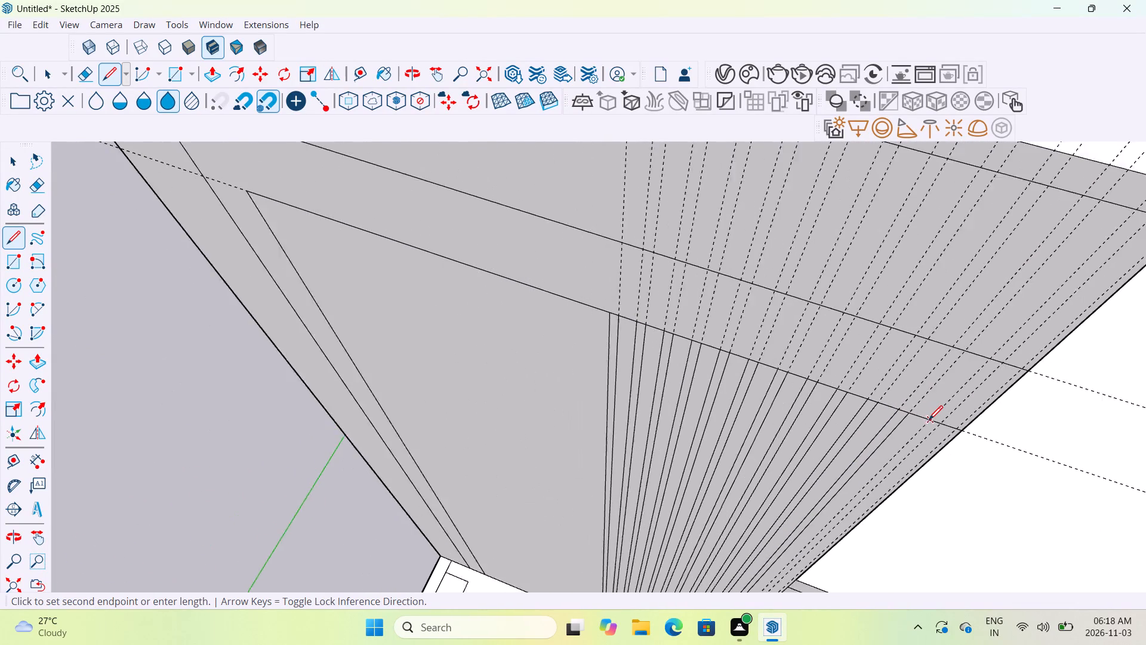
scroll(929, 421, "down", 18)
scroll(811, 555, "up", 10)
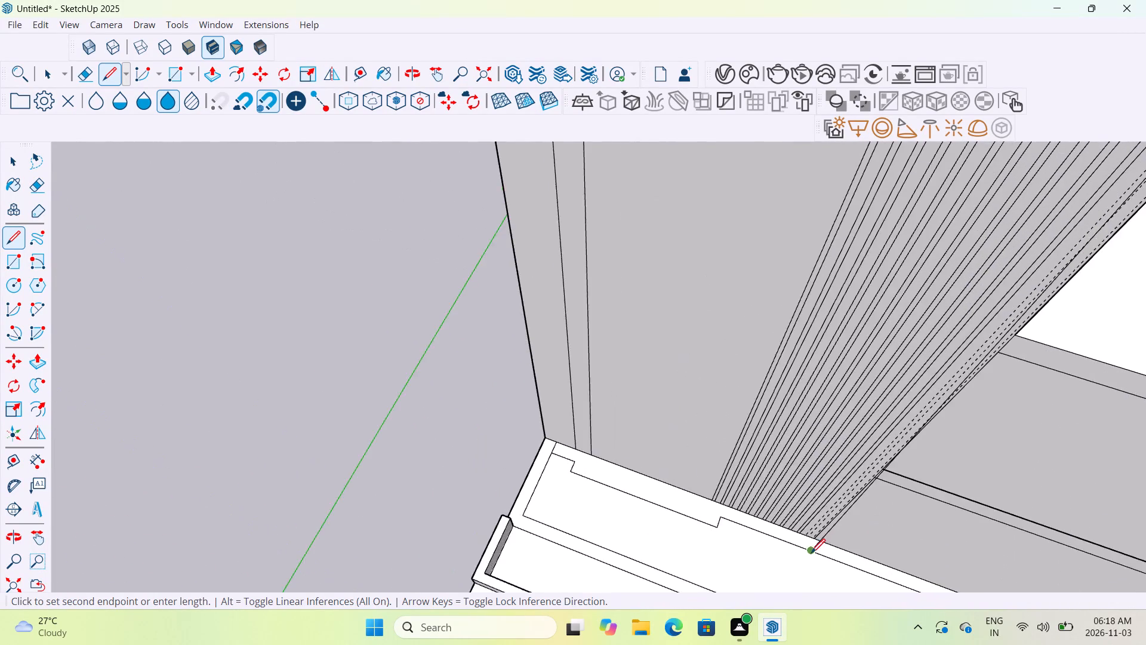
scroll(811, 554, "up", 13)
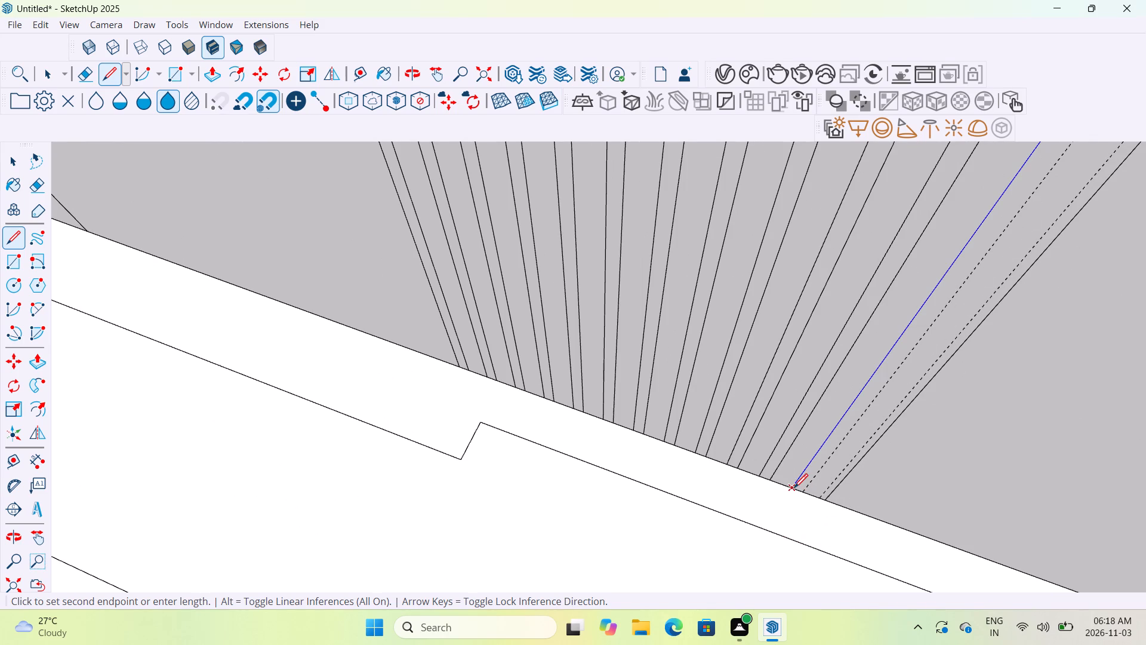
left_click(793, 490)
Draw a vertical line along the twenty-third guide, from the building's base up to the panel's top line.
left_click(802, 493)
scroll(807, 488, "down", 7)
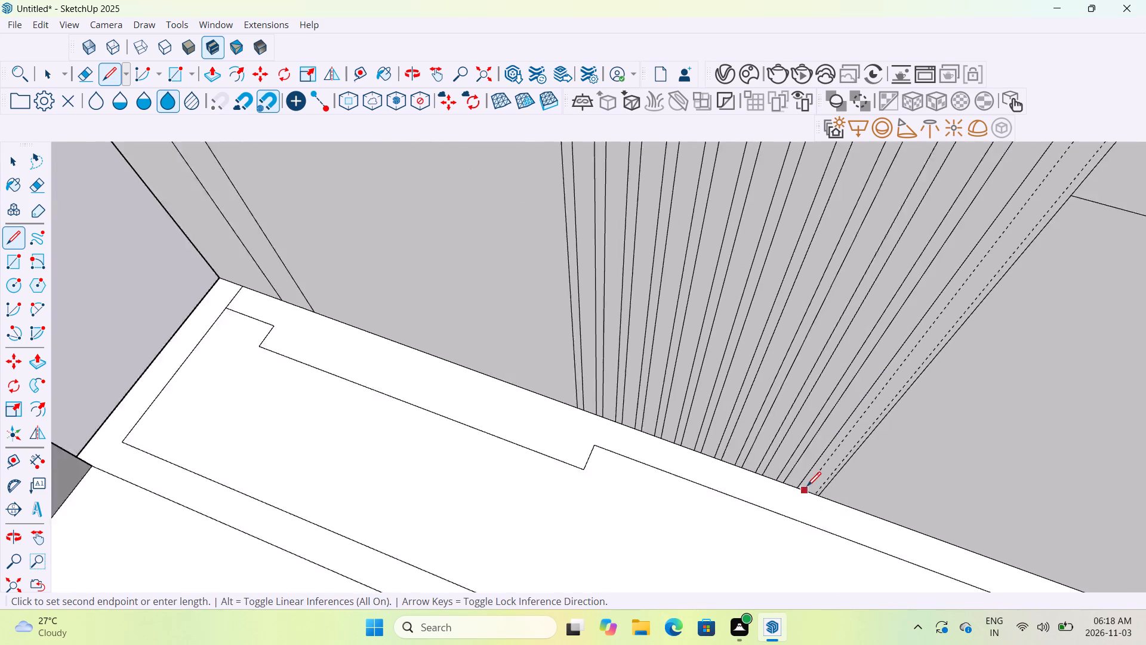
scroll(807, 487, "down", 9)
scroll(864, 394, "down", 8)
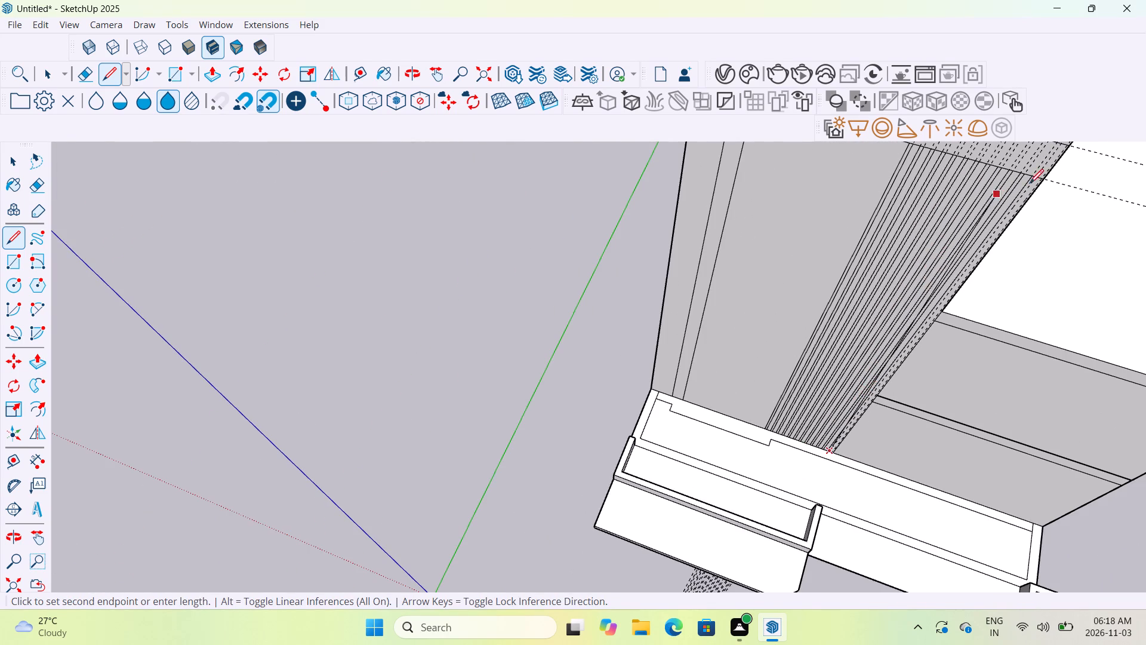
scroll(1037, 179, "up", 20)
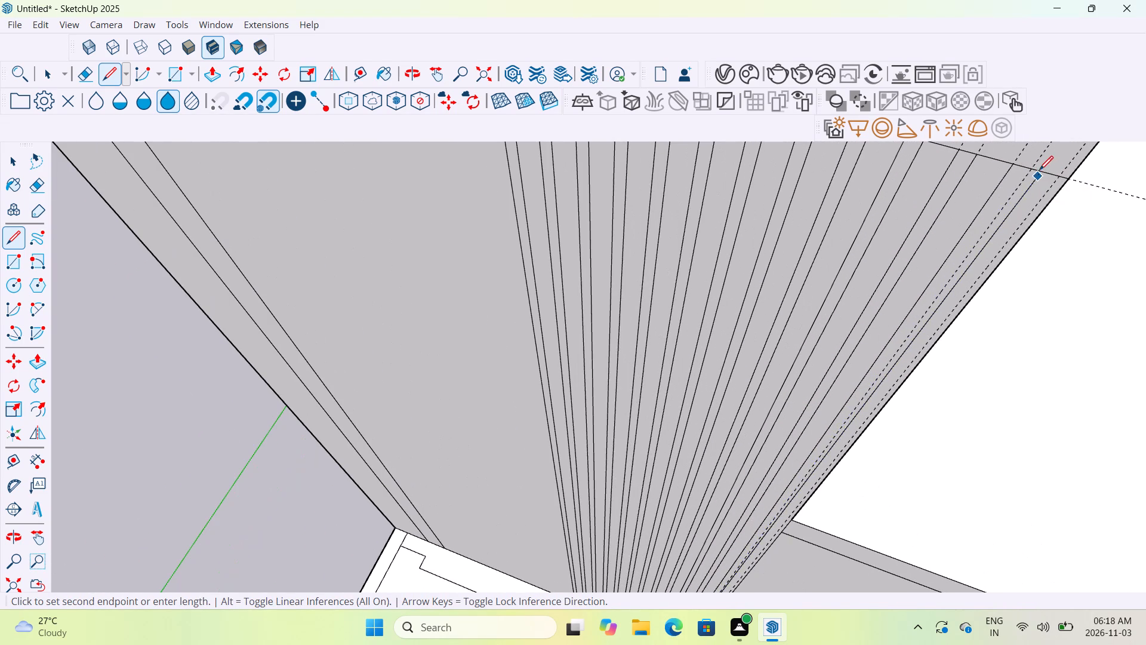
left_click(1037, 171)
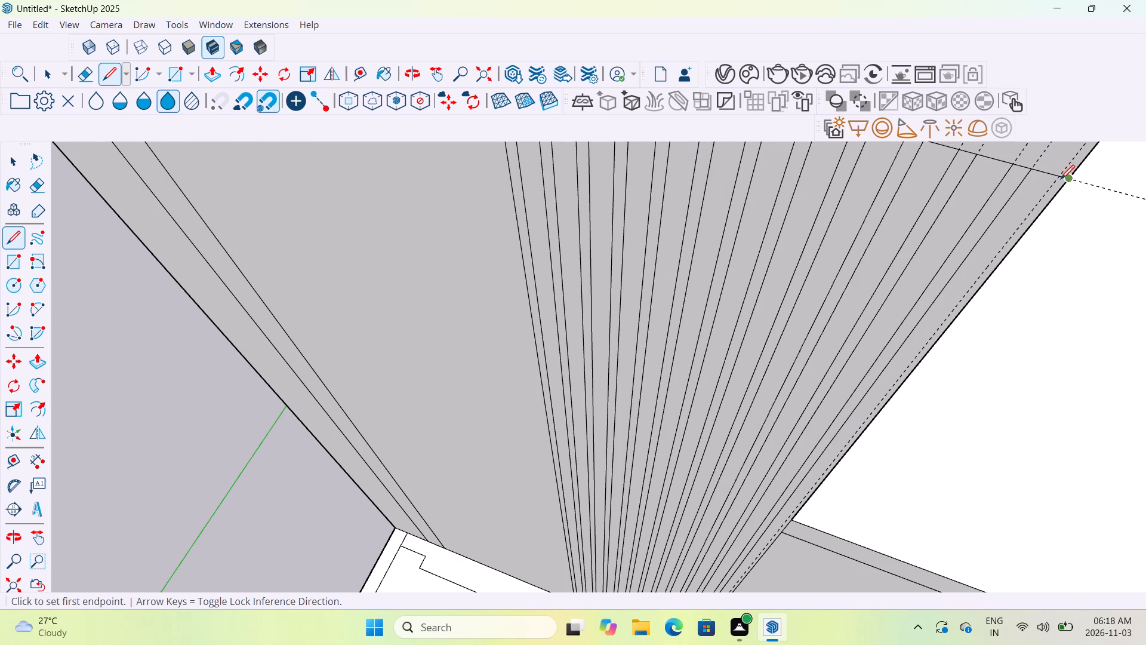
Draw a vertical line along the last guide beside the building's edge, from the panel's top line down to the base.
left_click(1059, 177)
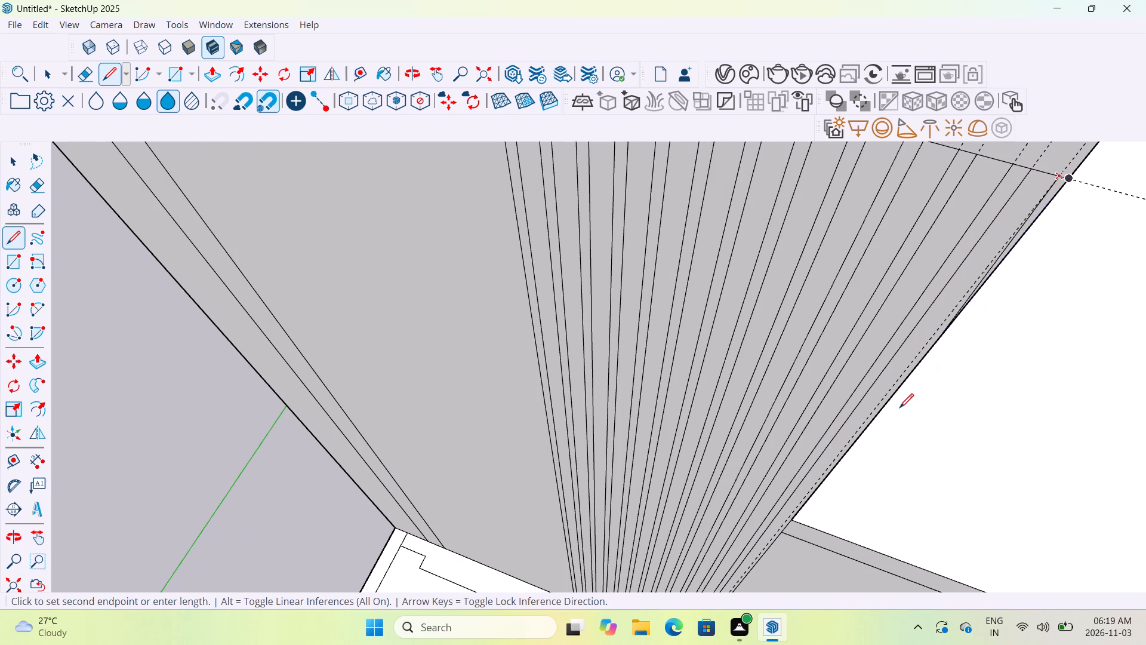
scroll(784, 538, "down", 16)
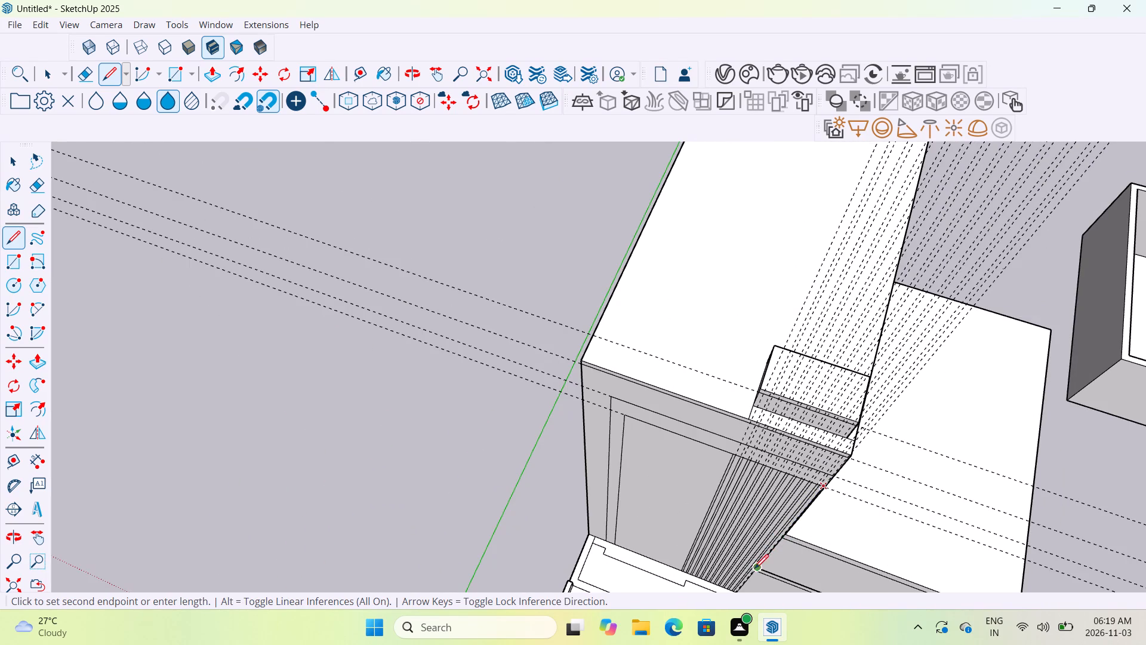
scroll(742, 581, "up", 15)
scroll(740, 584, "up", 8)
middle_click_drag(740, 584, 785, 524)
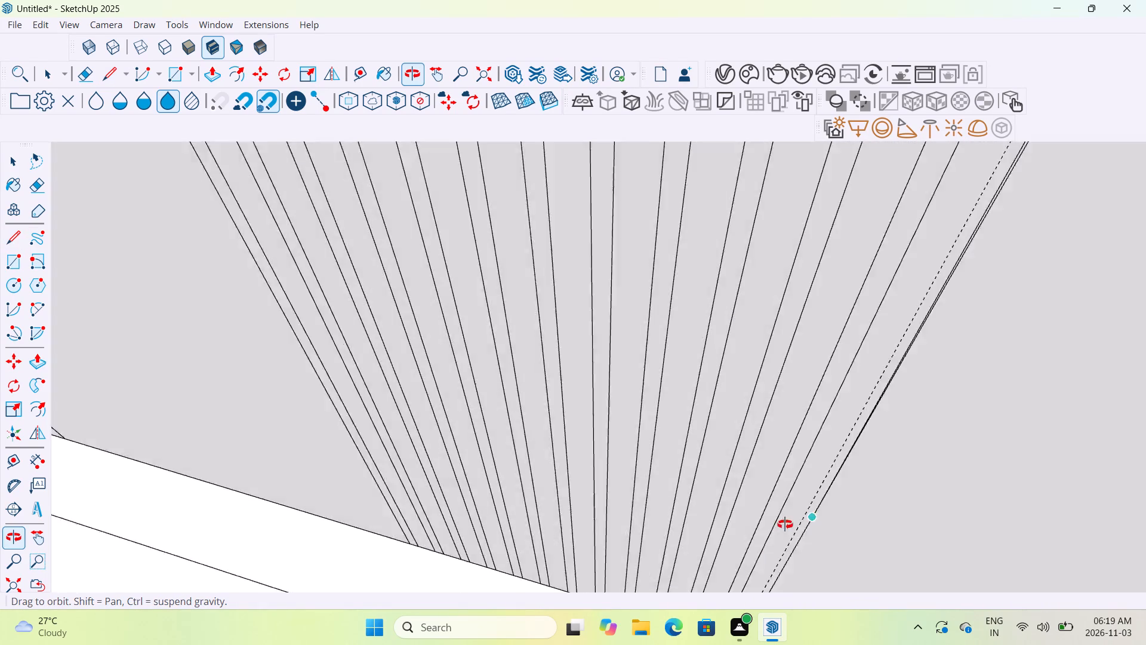
middle_click_drag(785, 524, 852, 398)
scroll(852, 398, "down", 9)
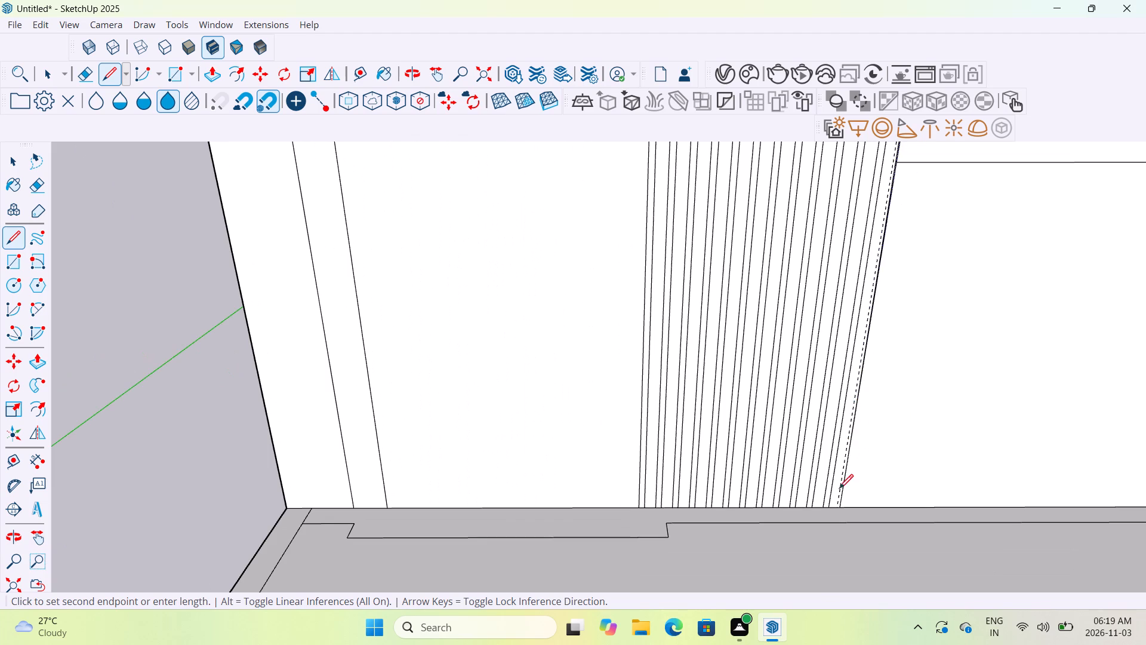
scroll(837, 504, "up", 20)
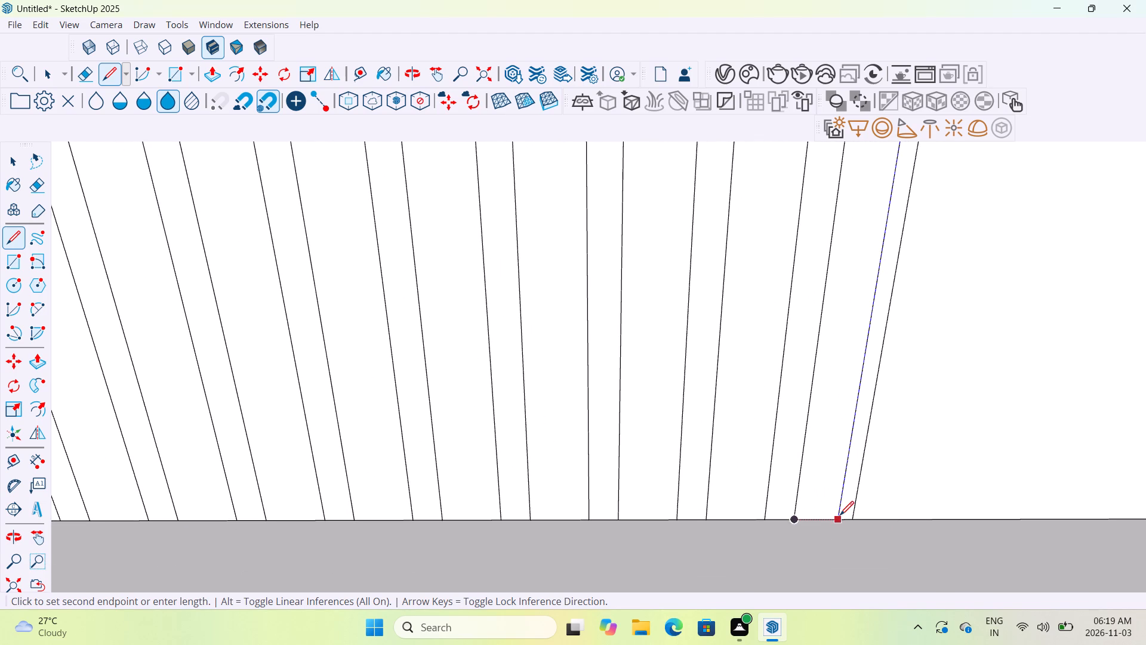
left_click(840, 520)
Erase the four horizontal guide lines running across the top of the building.
scroll(840, 520, "down", 20)
scroll(840, 520, "down", 6)
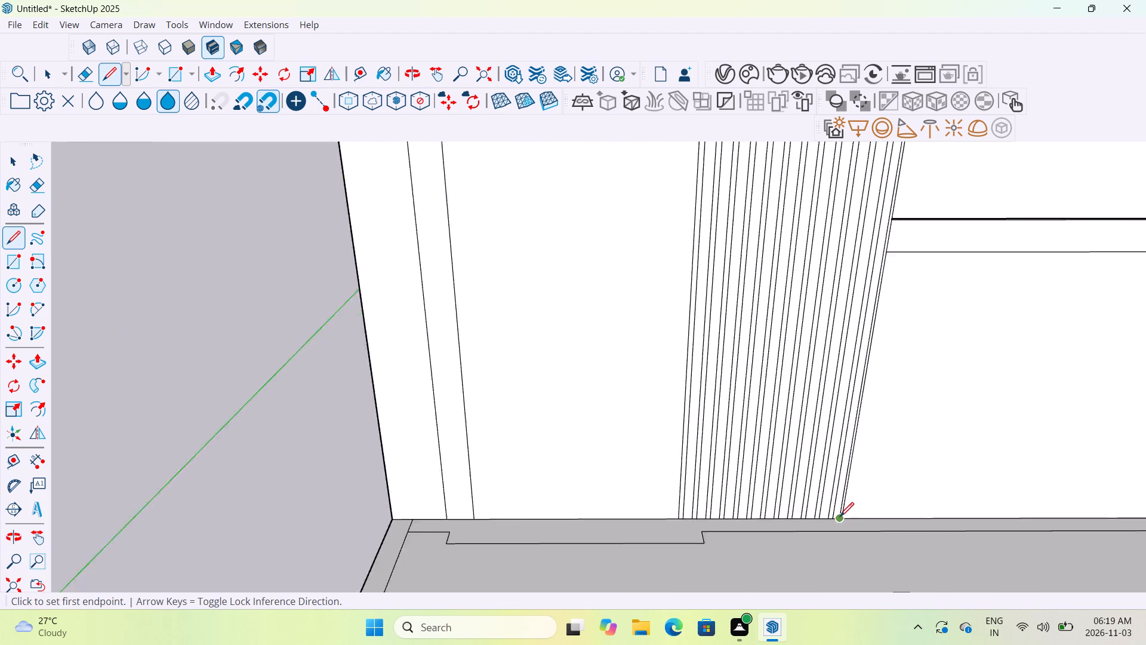
scroll(840, 518, "down", 9)
middle_click_drag(993, 272, 949, 301)
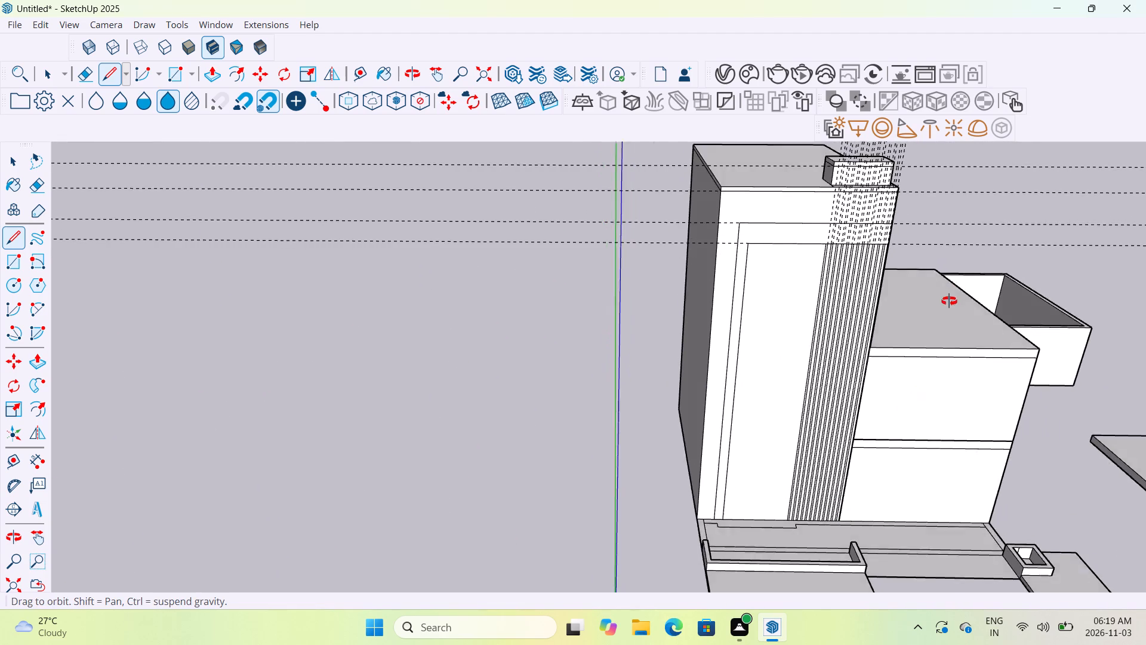
middle_click_drag(949, 301, 917, 334)
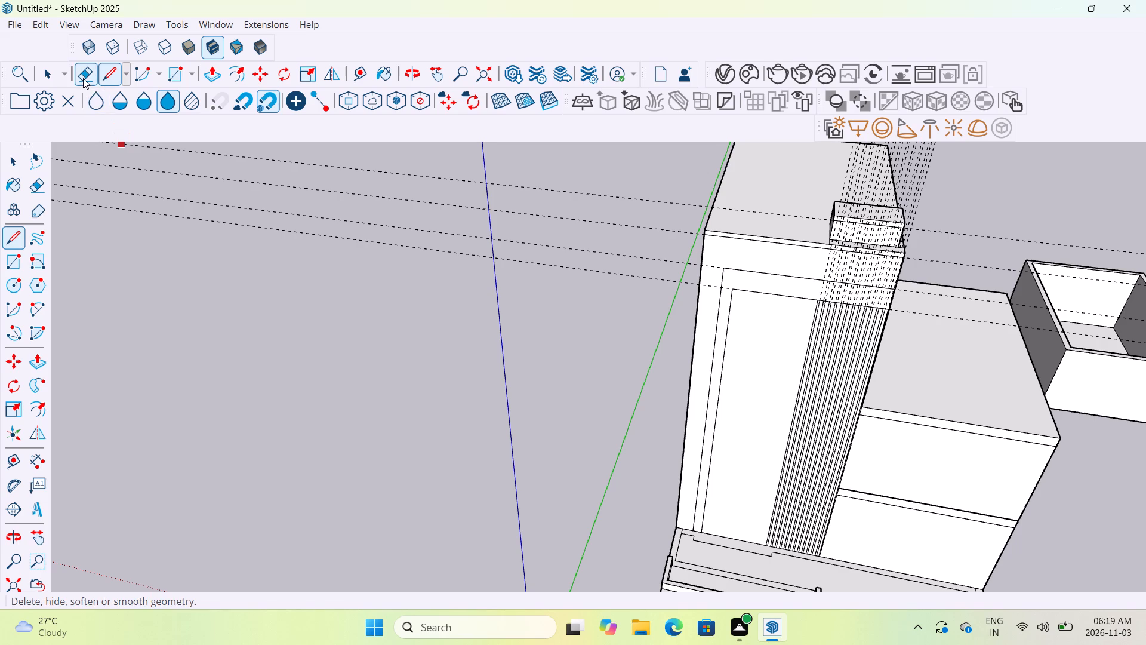
left_click(83, 78)
left_click_drag(525, 177, 527, 273)
Erase all the vertical guide lines that run along the strips of the front panel and extend above the roof.
middle_click_drag(959, 269, 959, 183)
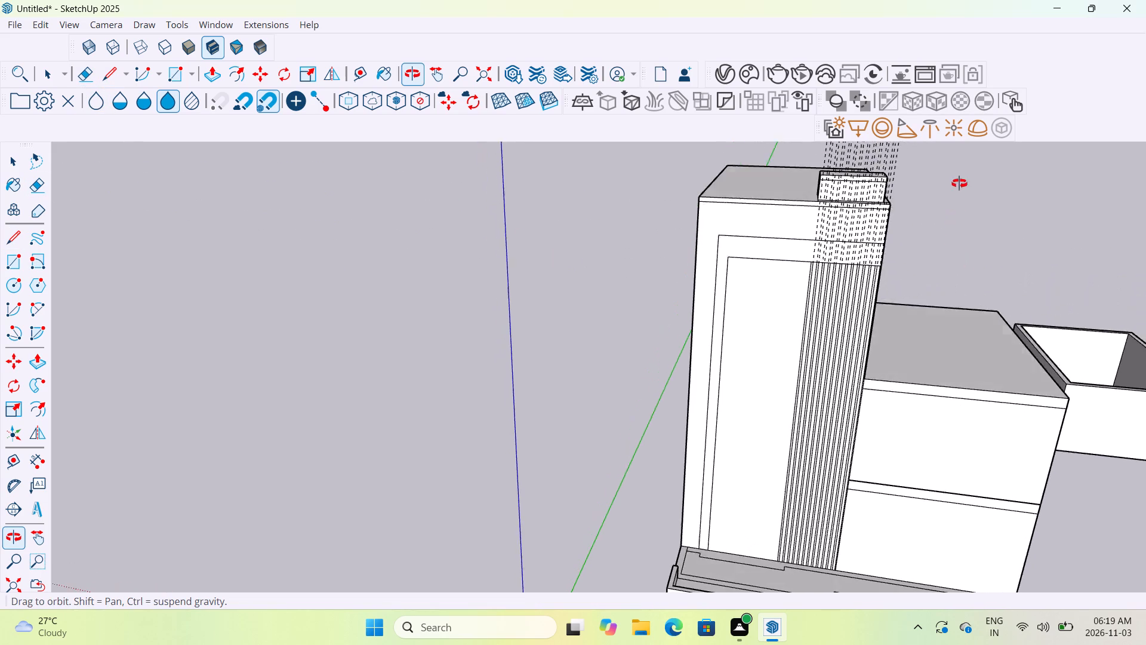
middle_click_drag(959, 183, 959, 165)
scroll(865, 141, "up", 5)
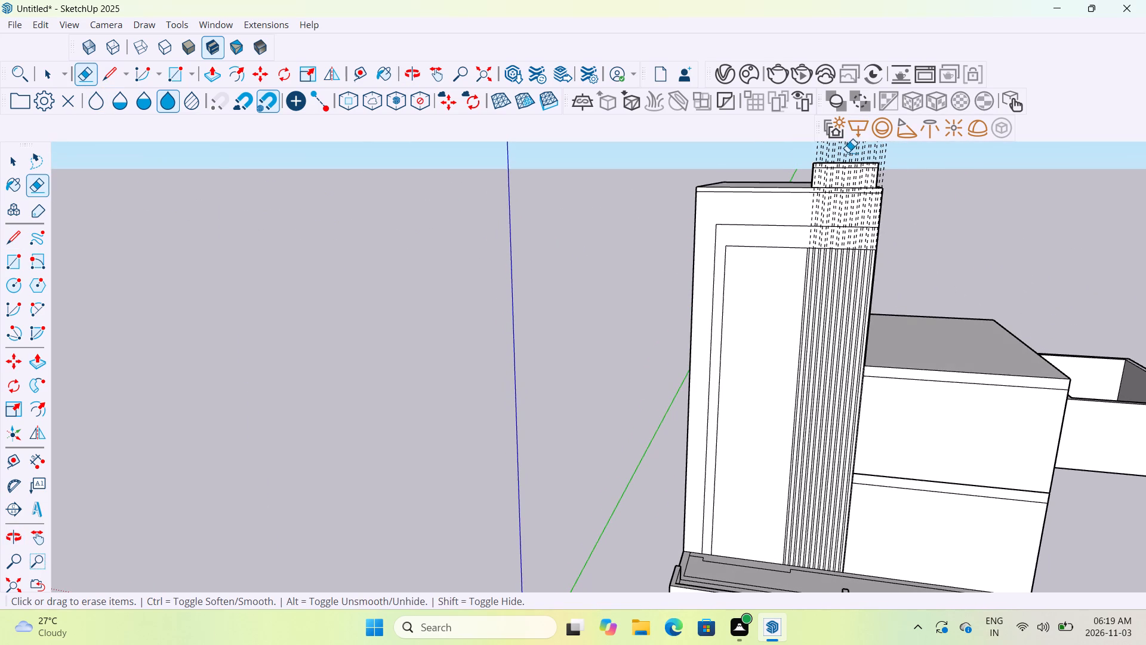
scroll(848, 152, "up", 11)
scroll(685, 192, "down", 5)
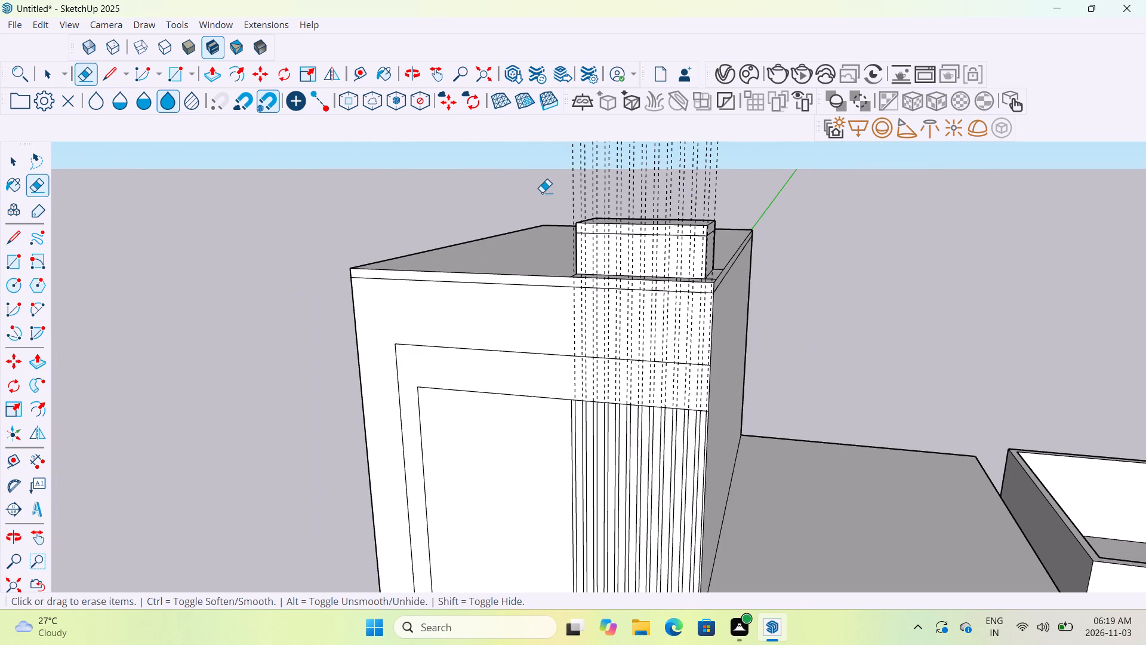
left_click_drag(545, 189, 724, 174)
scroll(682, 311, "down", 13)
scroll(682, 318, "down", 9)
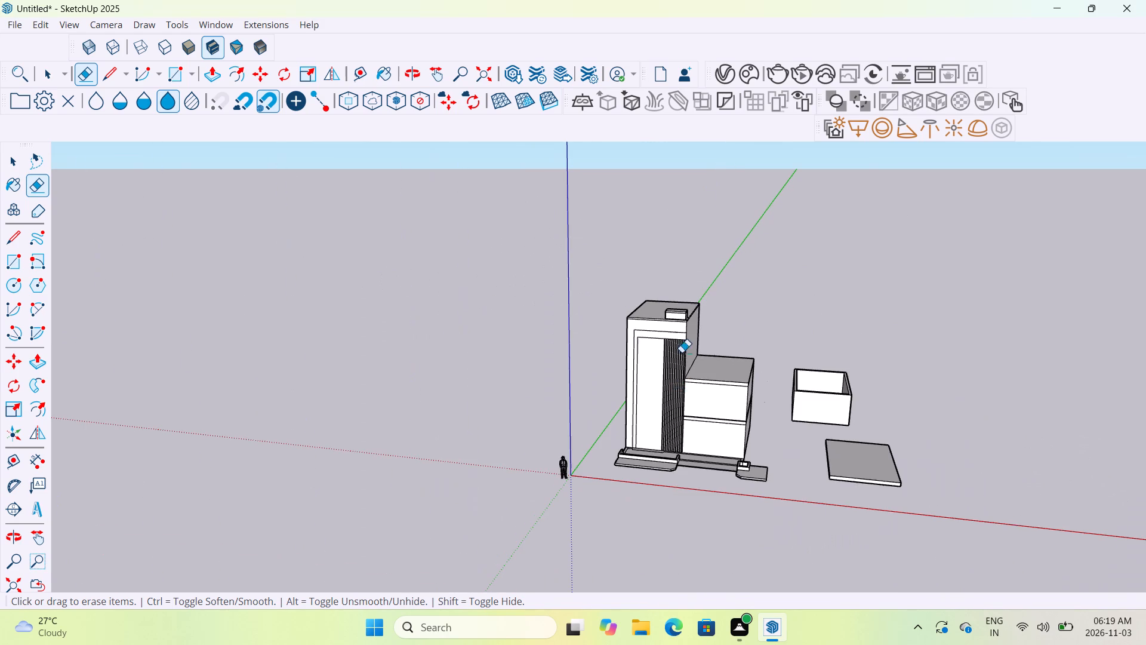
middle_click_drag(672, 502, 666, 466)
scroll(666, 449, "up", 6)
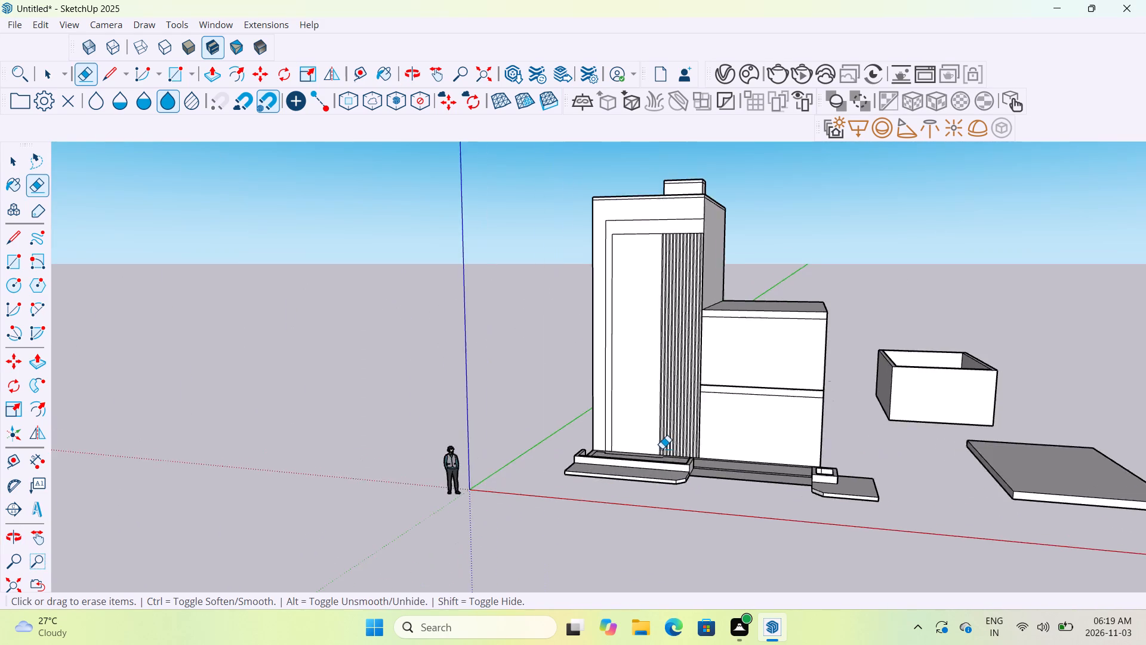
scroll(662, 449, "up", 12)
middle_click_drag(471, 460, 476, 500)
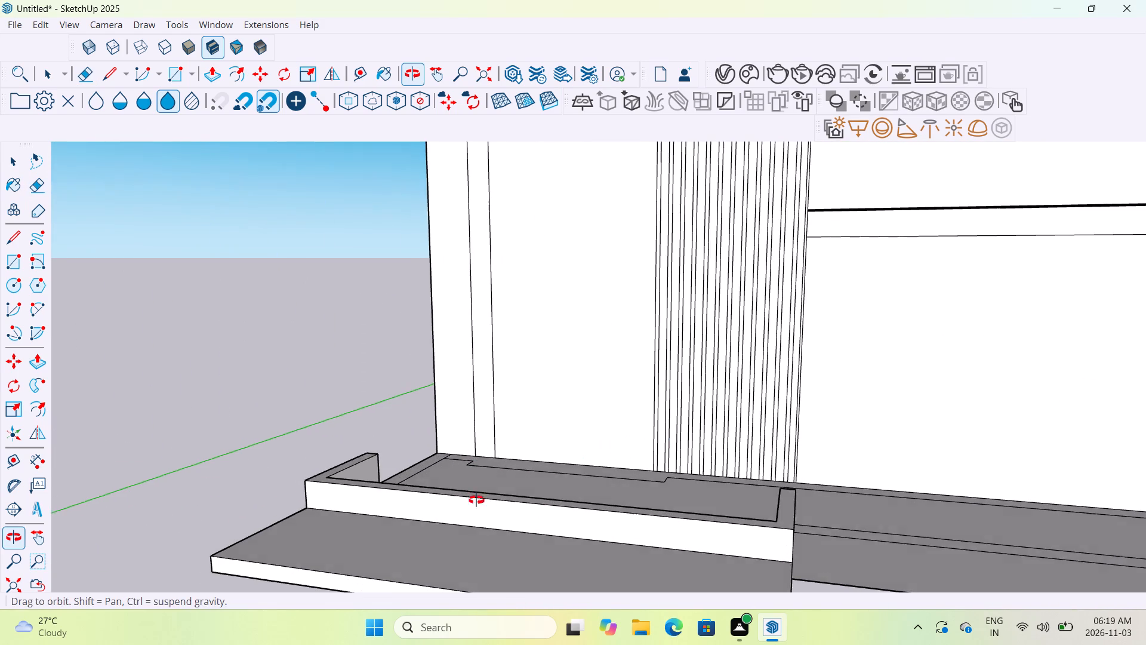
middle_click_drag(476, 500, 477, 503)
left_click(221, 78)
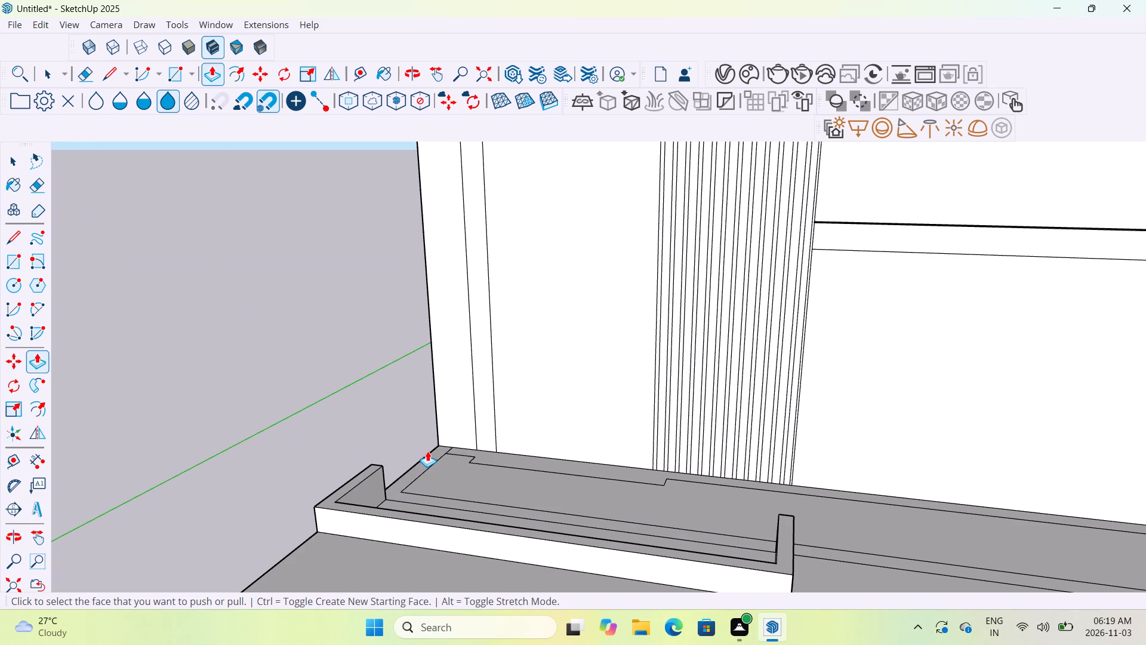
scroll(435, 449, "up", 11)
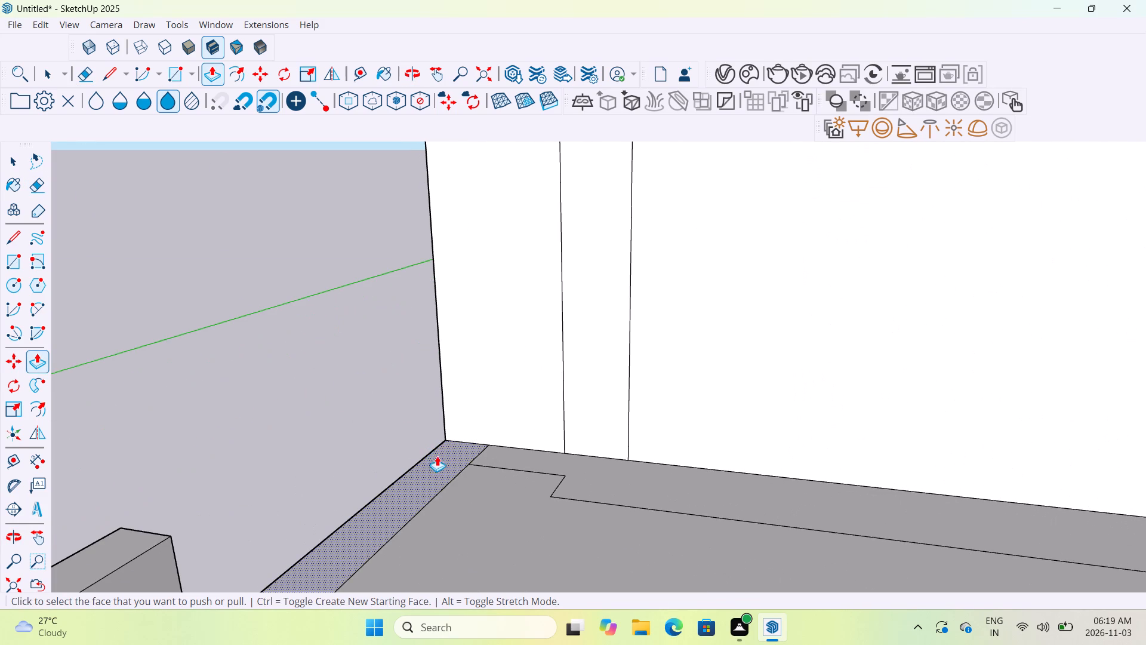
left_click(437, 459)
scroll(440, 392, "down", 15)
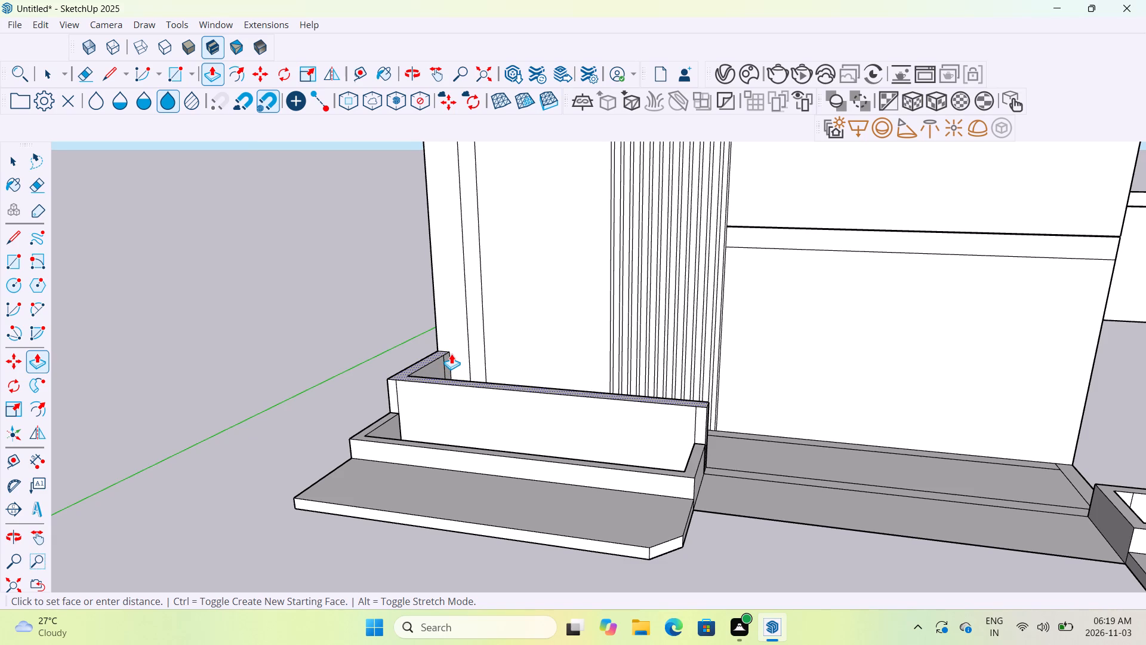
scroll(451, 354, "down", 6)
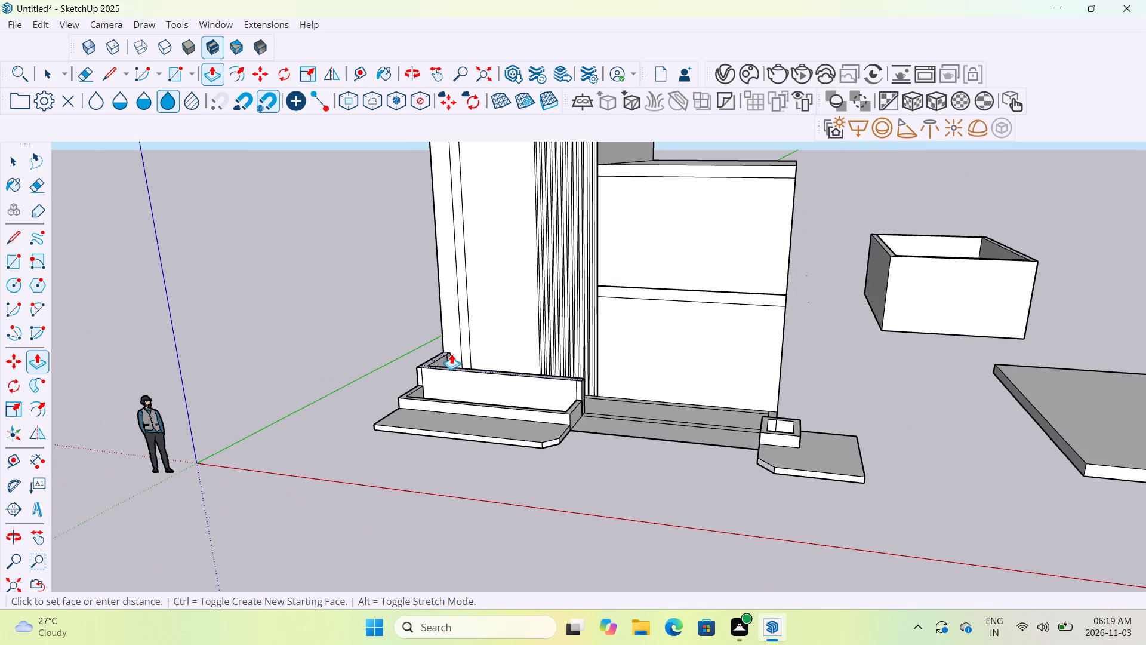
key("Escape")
Erase the short line crossing the narrow border strip at the inner corner of the long front planter.
scroll(451, 354, "up", 13)
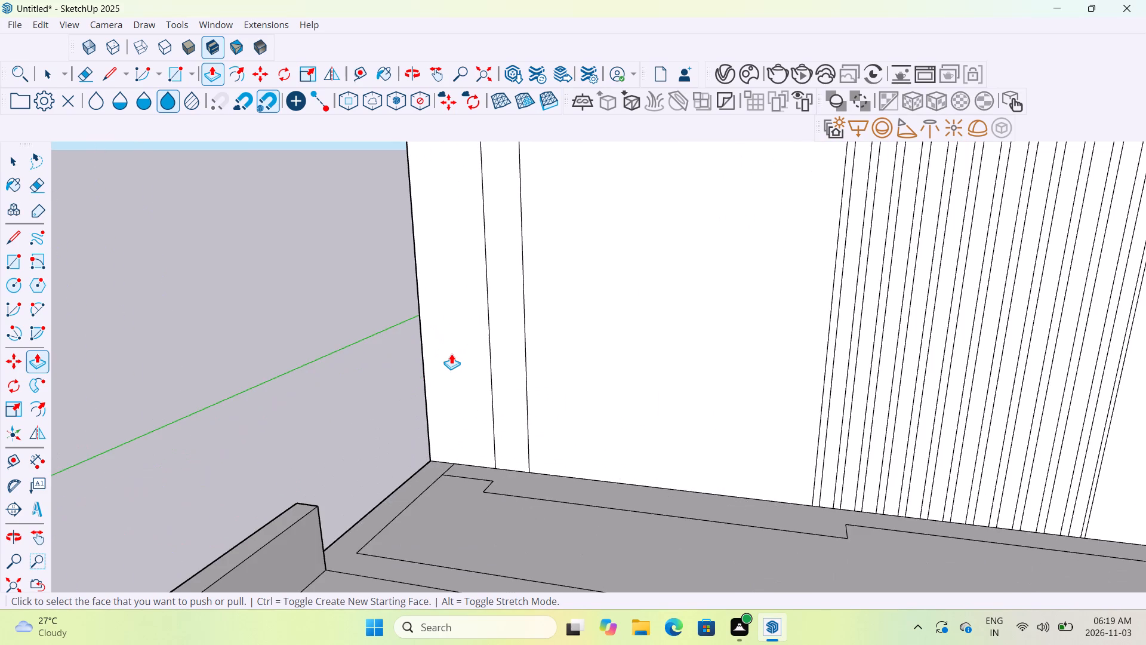
scroll(451, 354, "down", 11)
middle_click_drag(653, 431, 658, 582)
middle_click_drag(651, 460, 652, 588)
scroll(649, 491, "down", 1)
middle_click_drag(660, 446, 646, 541)
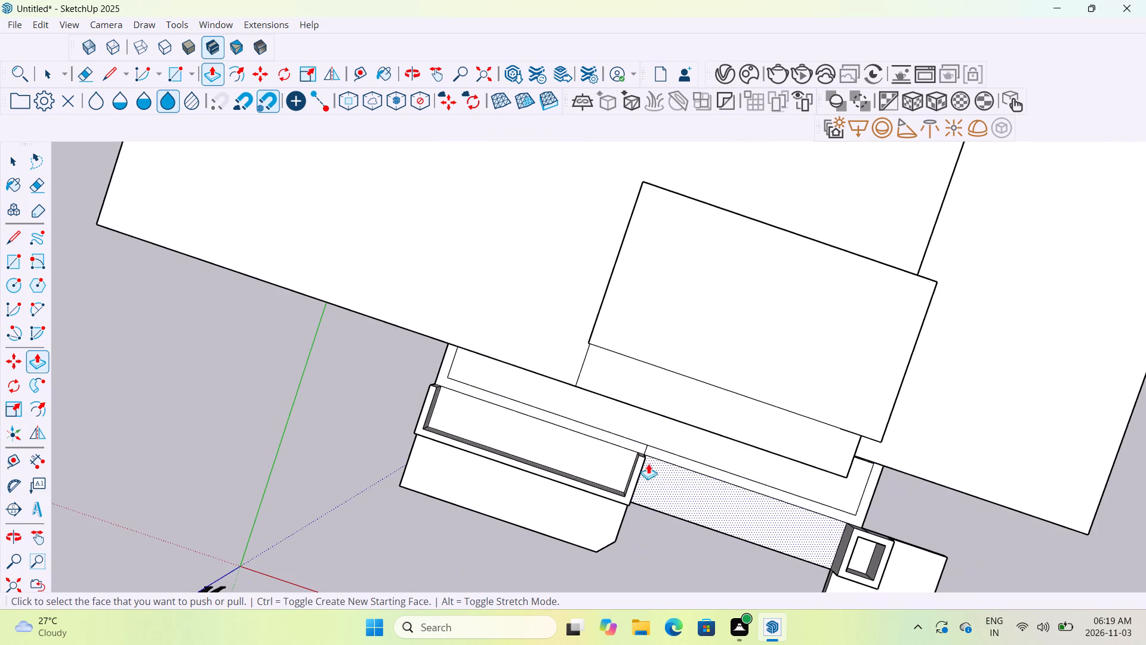
scroll(649, 444, "up", 11)
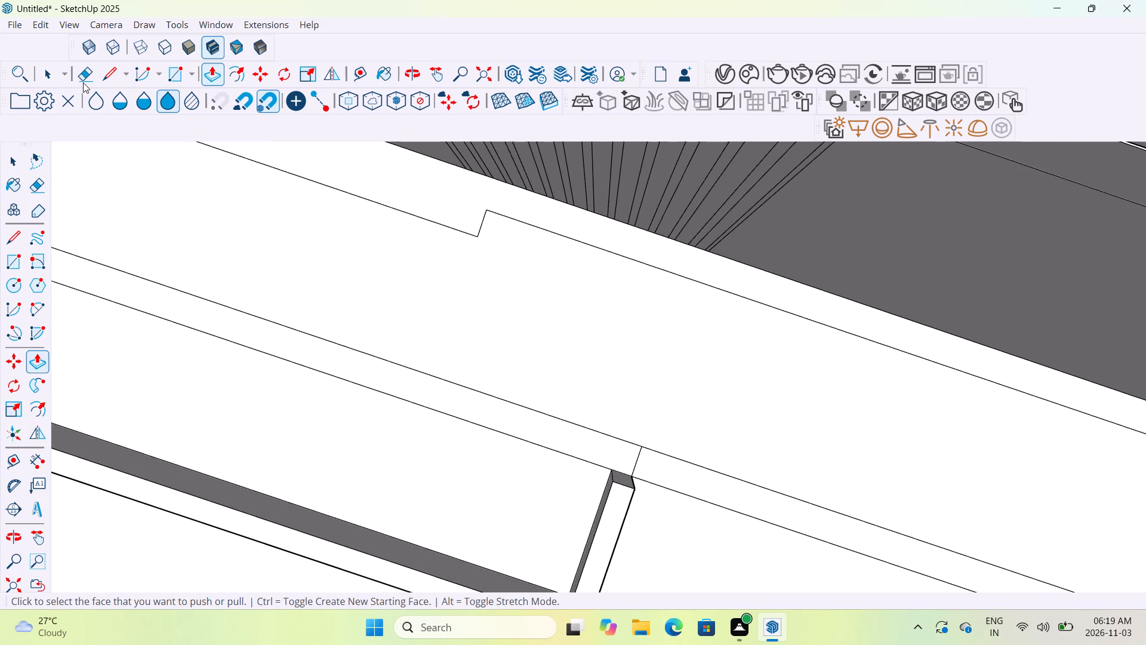
left_click(83, 82)
left_click_drag(618, 458, 633, 460)
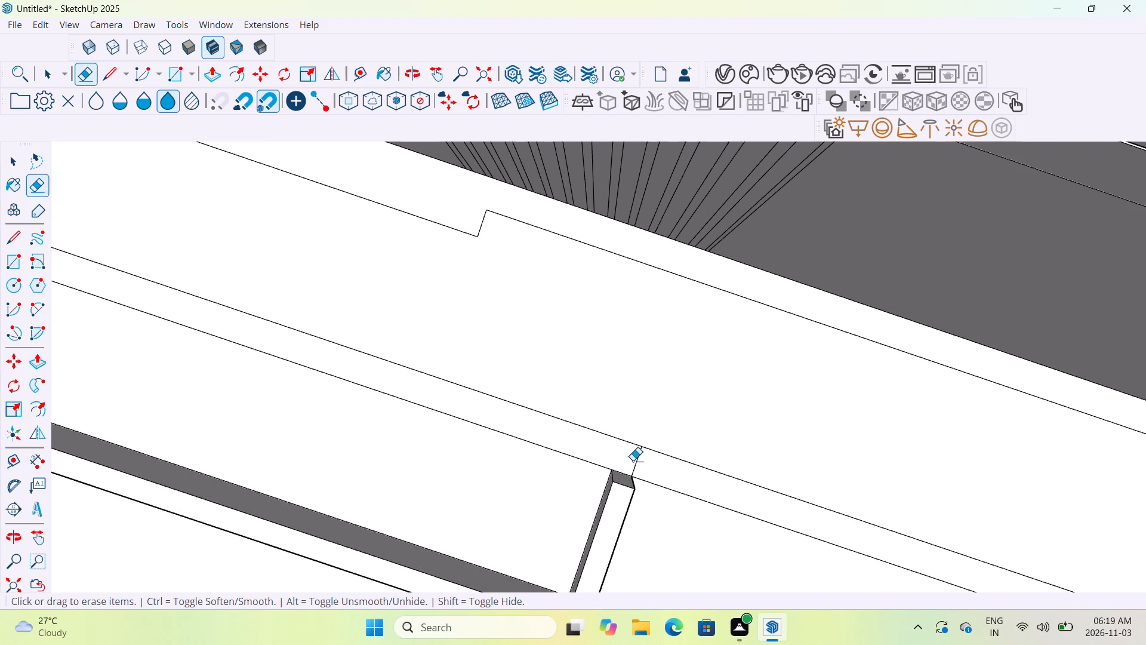
left_click_drag(633, 460, 648, 466)
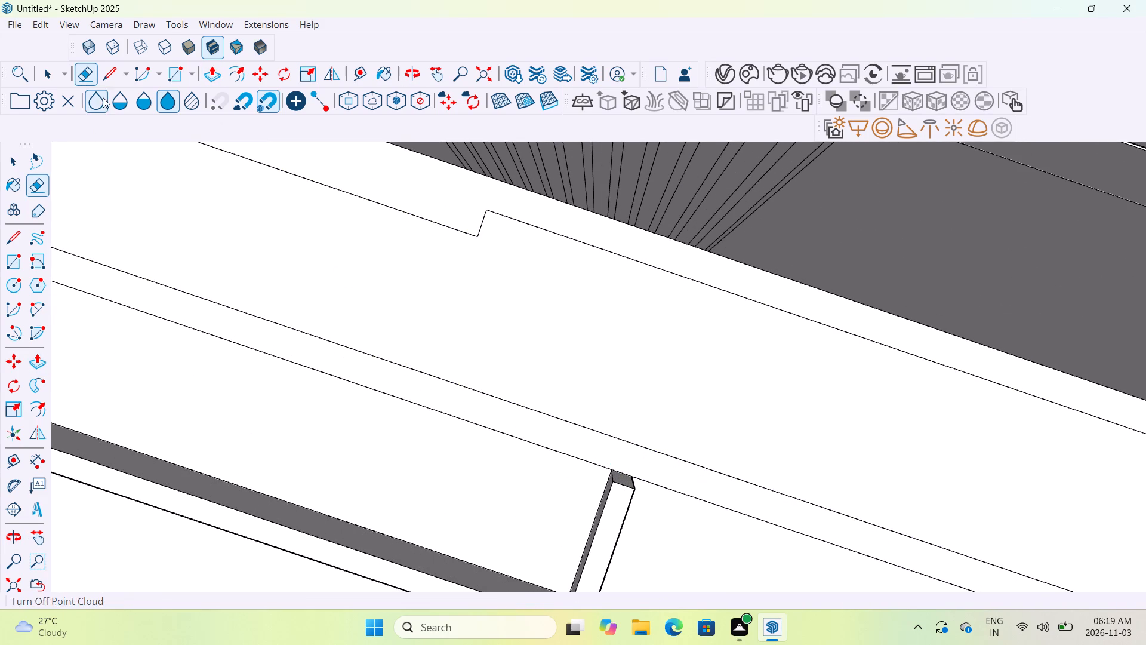
Push/Pull the narrow border strip around the building's front base upward into a low wall.
left_click(218, 81)
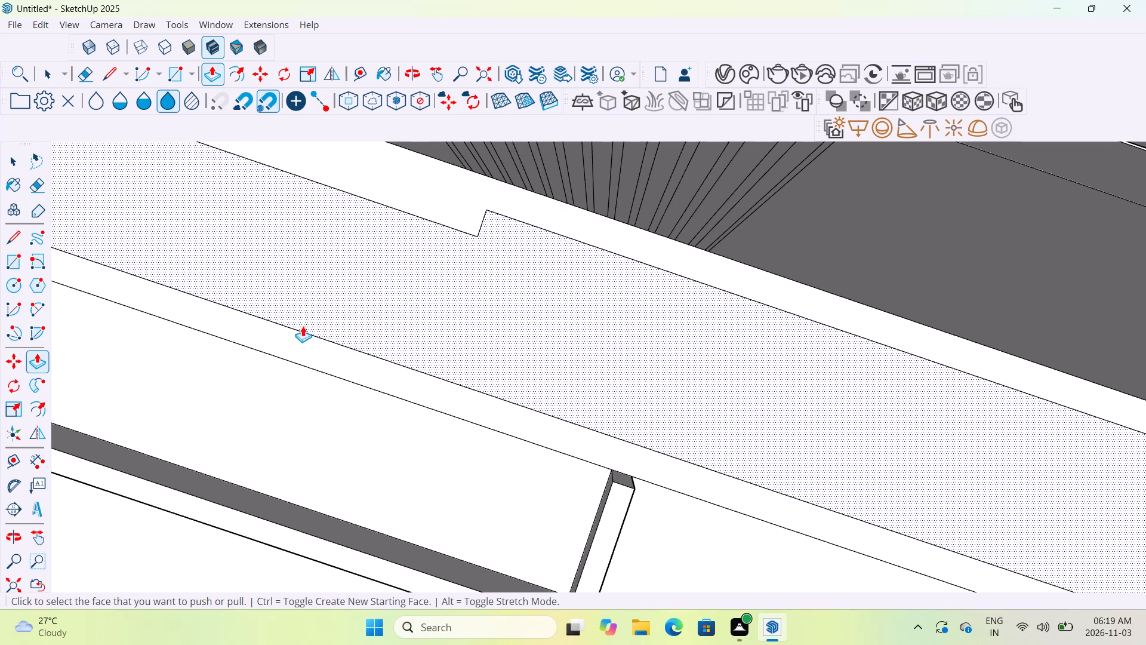
left_click(303, 343)
scroll(333, 296, "down", 9)
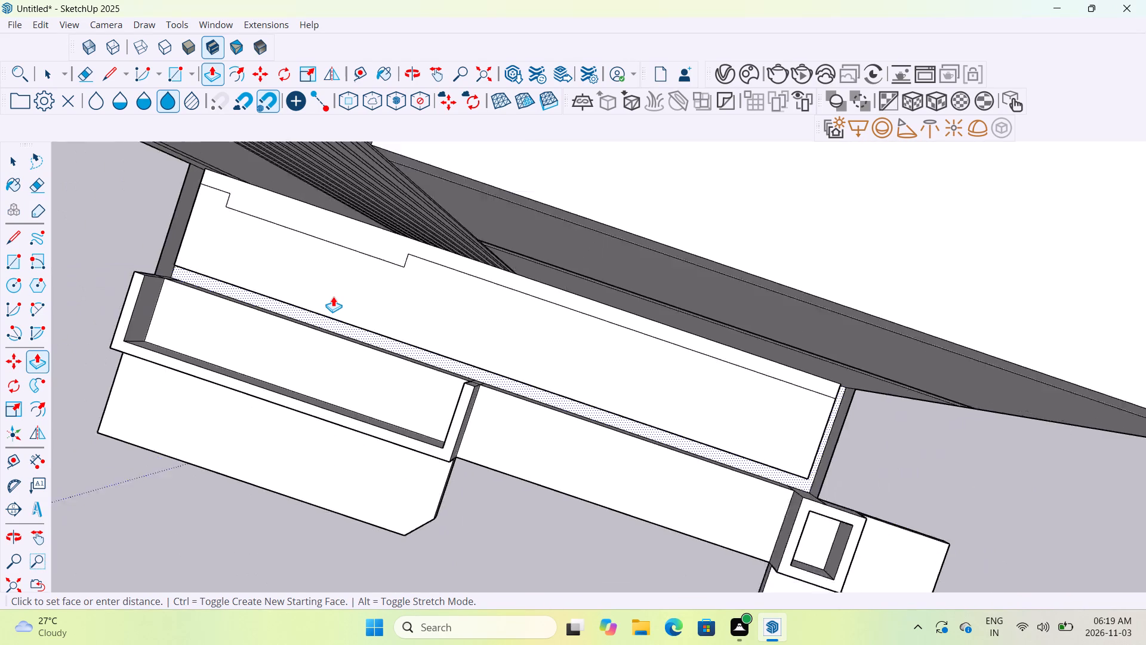
scroll(333, 296, "down", 6)
middle_click_drag(342, 283, 386, 170)
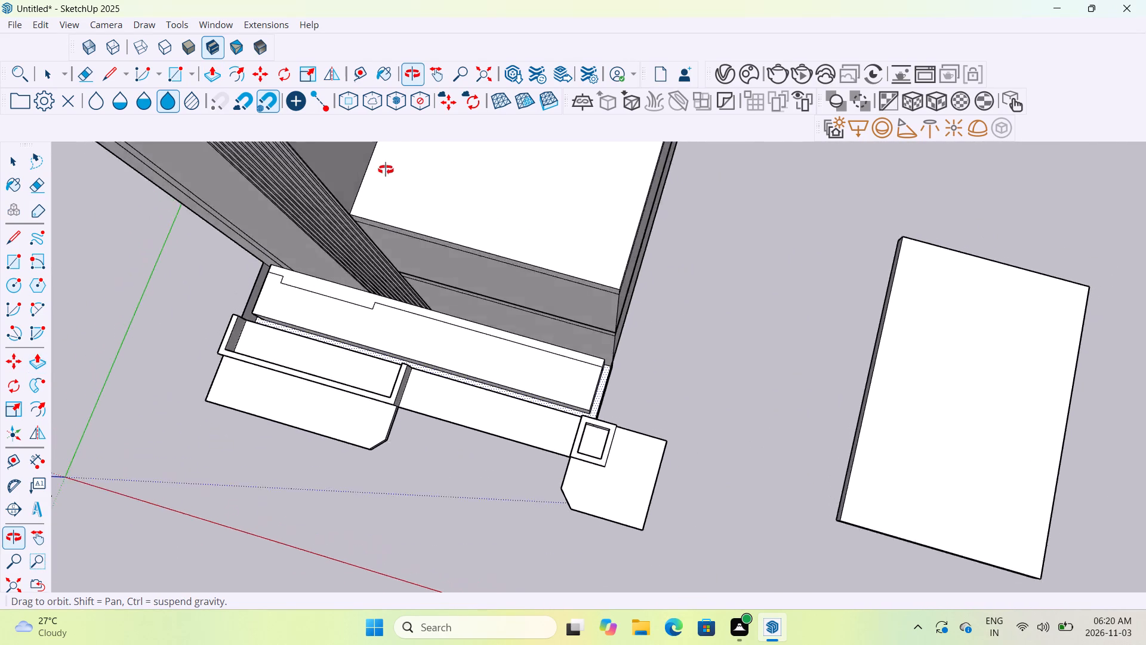
middle_click_drag(386, 170, 414, 106)
middle_click_drag(272, 397, 322, 303)
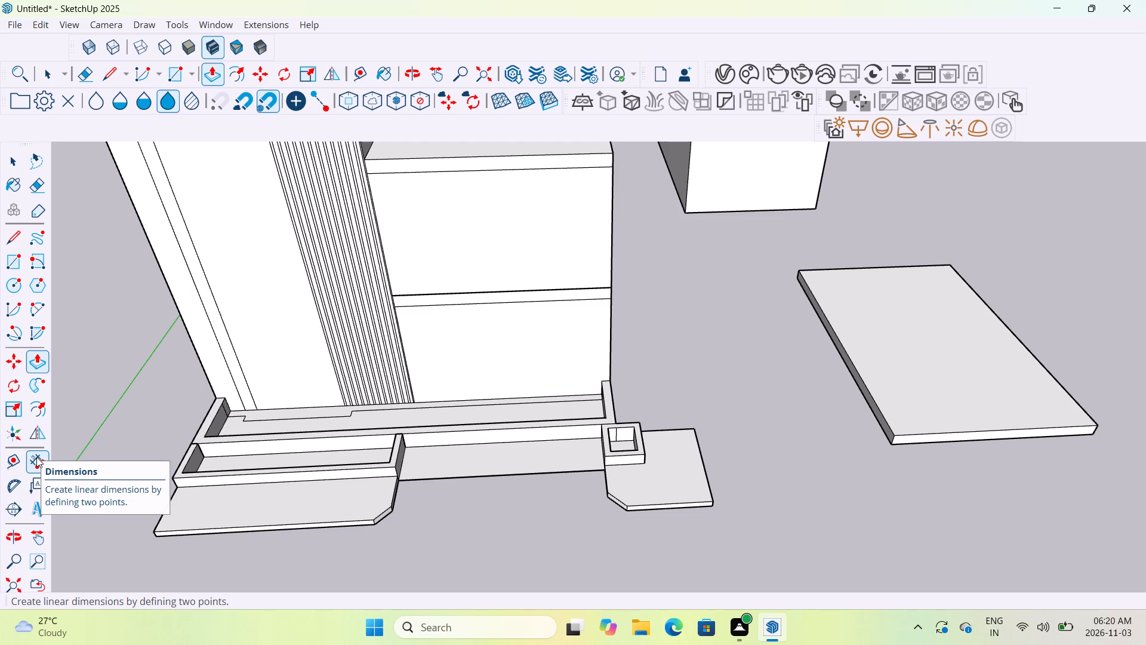
scroll(246, 430, "up", 3)
scroll(246, 430, "down", 1)
scroll(246, 430, "up", 7)
left_click(247, 441)
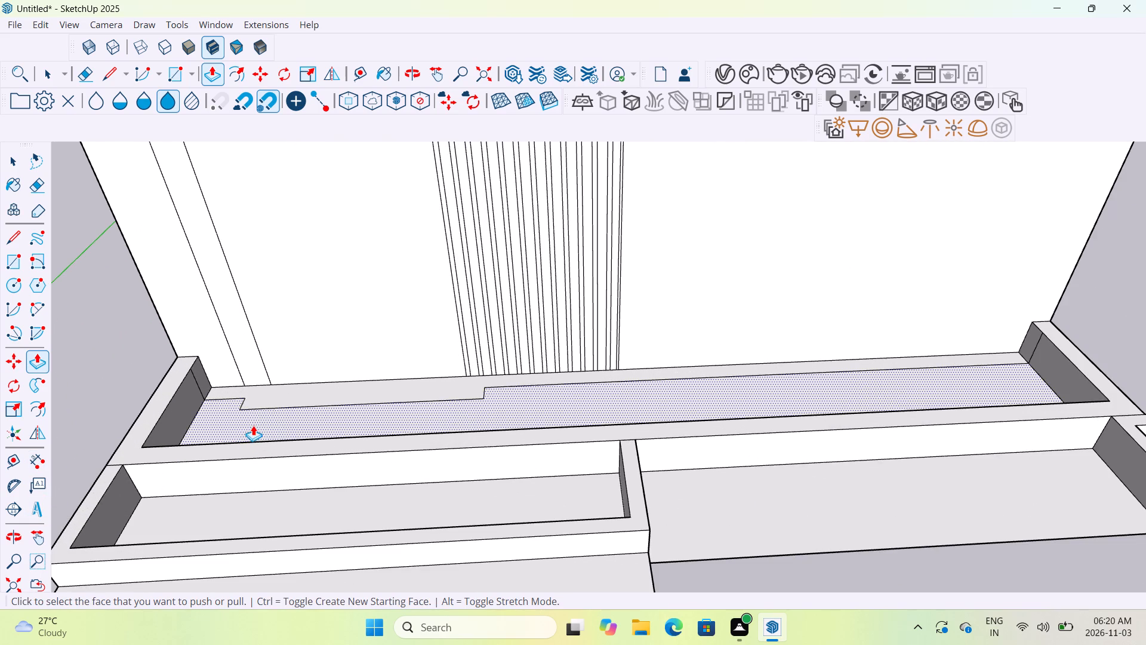
key("Escape")
Push/Pull the top face of the low front wall further up, well above the long front planter's rim.
scroll(236, 450, "up", 4)
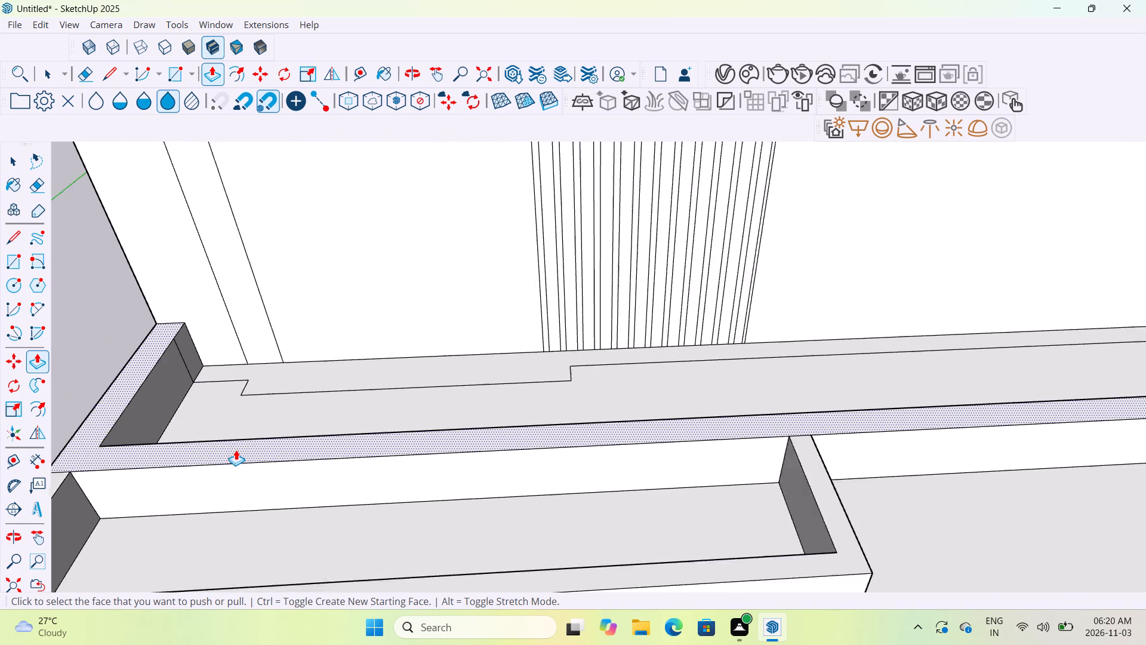
scroll(236, 450, "up", 2)
left_click(238, 447)
scroll(244, 402, "down", 16)
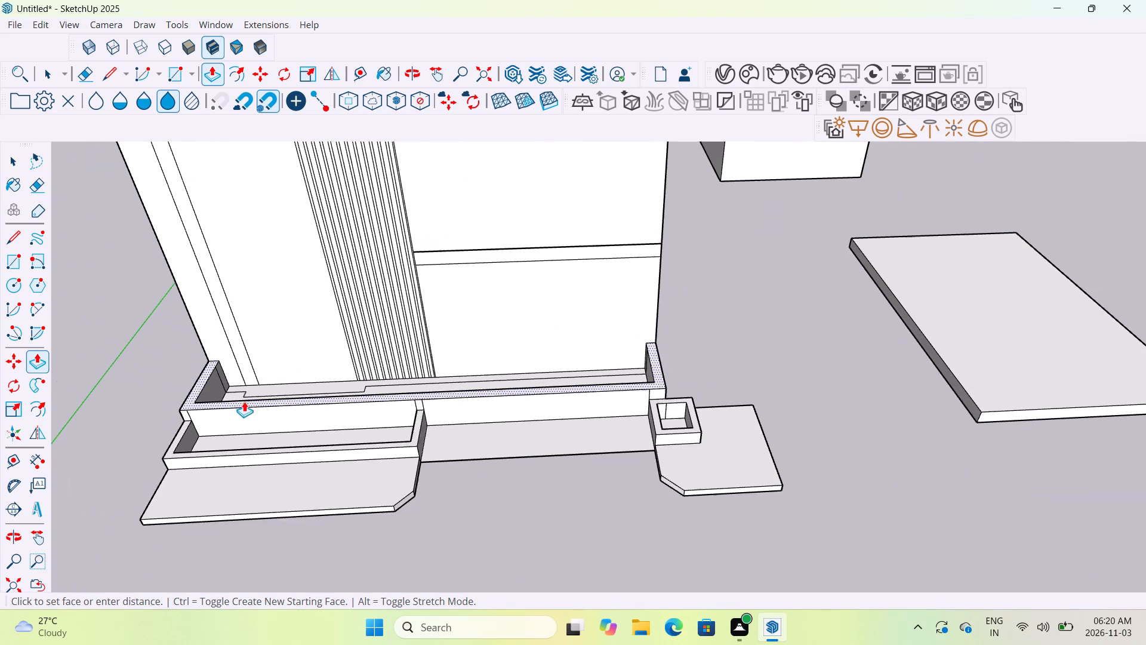
middle_click_drag(244, 401, 246, 308)
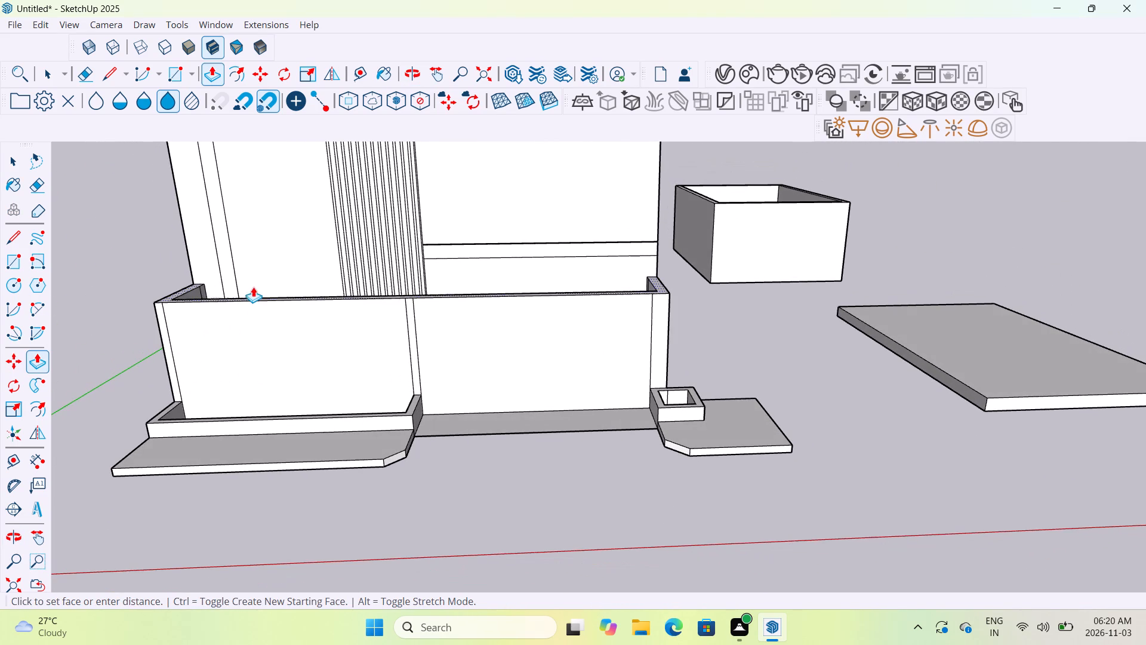
scroll(251, 287, "down", 4)
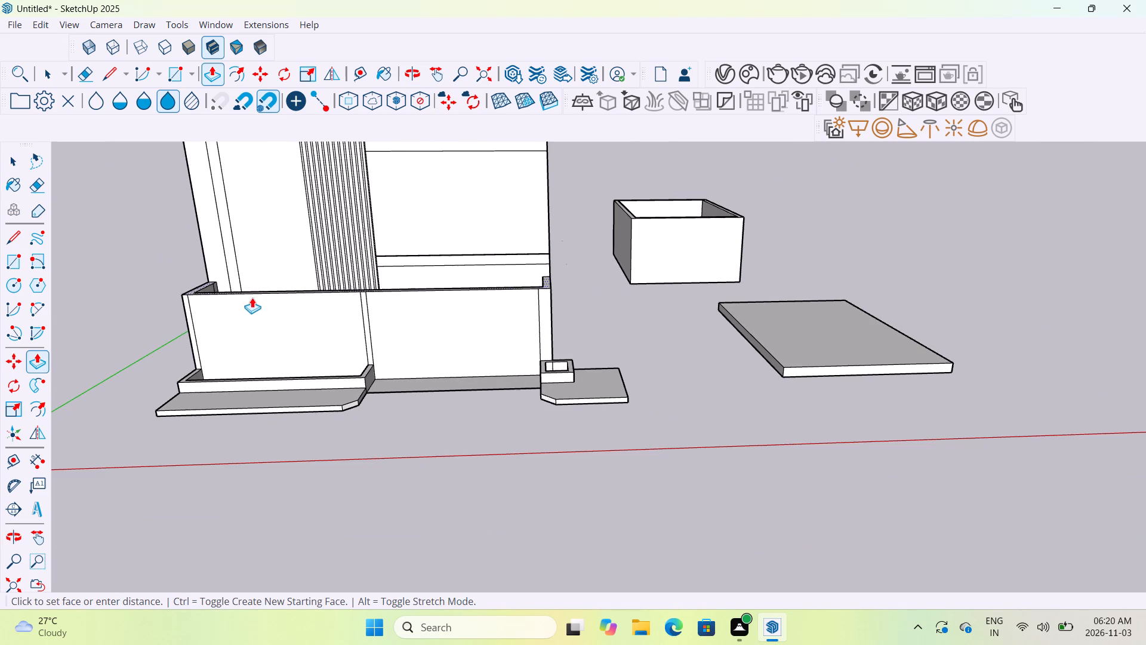
scroll(255, 314, "down", 7)
middle_click_drag(255, 314, 278, 270)
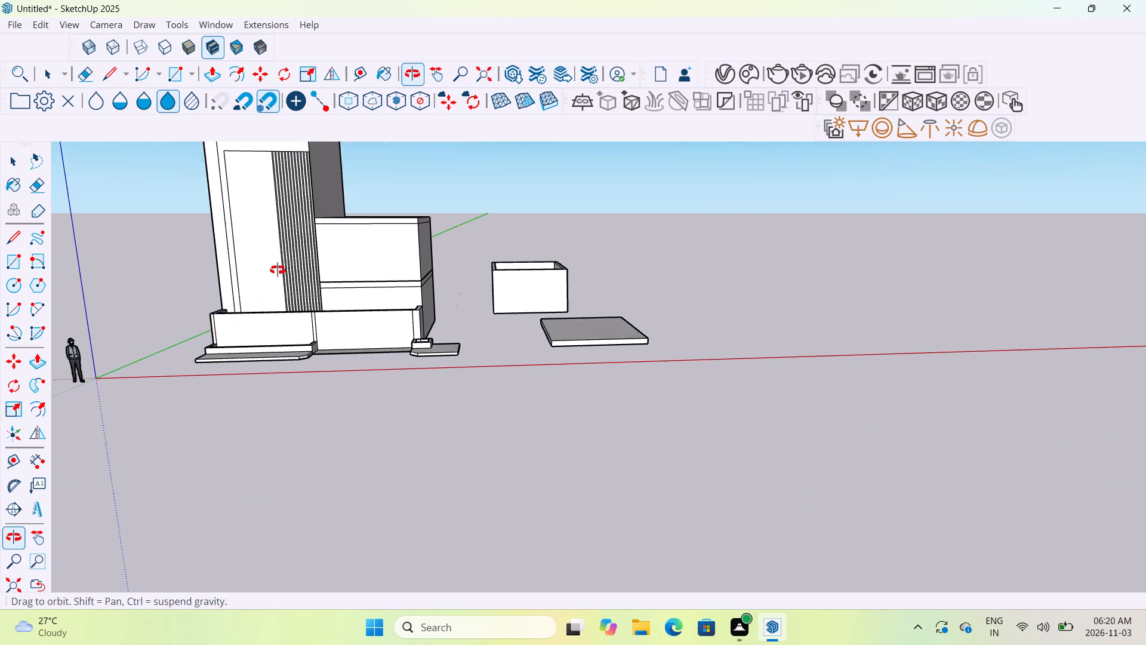
middle_click_drag(278, 270, 278, 269)
scroll(278, 269, "down", 1)
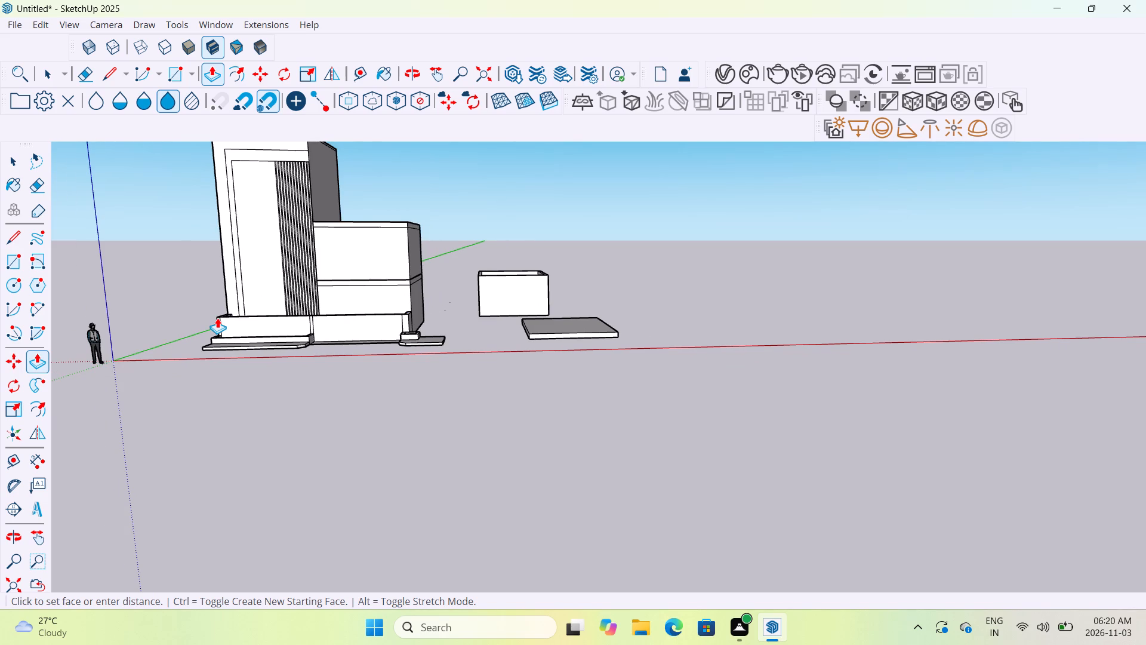
middle_click_drag(235, 311, 252, 288)
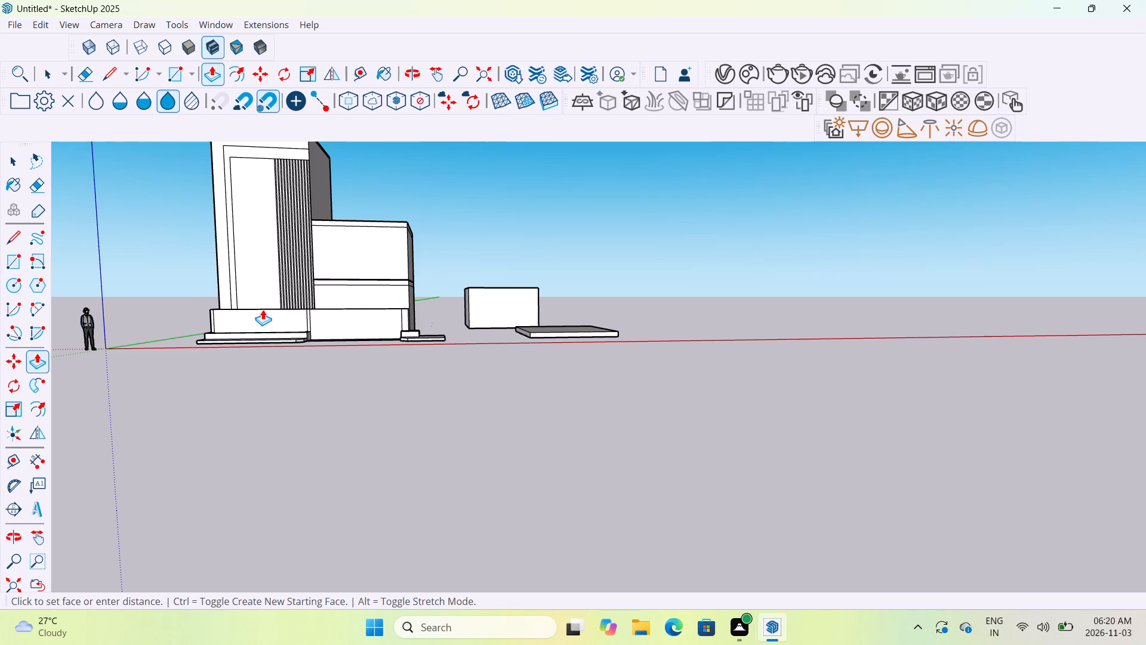
scroll(264, 312, "up", 4)
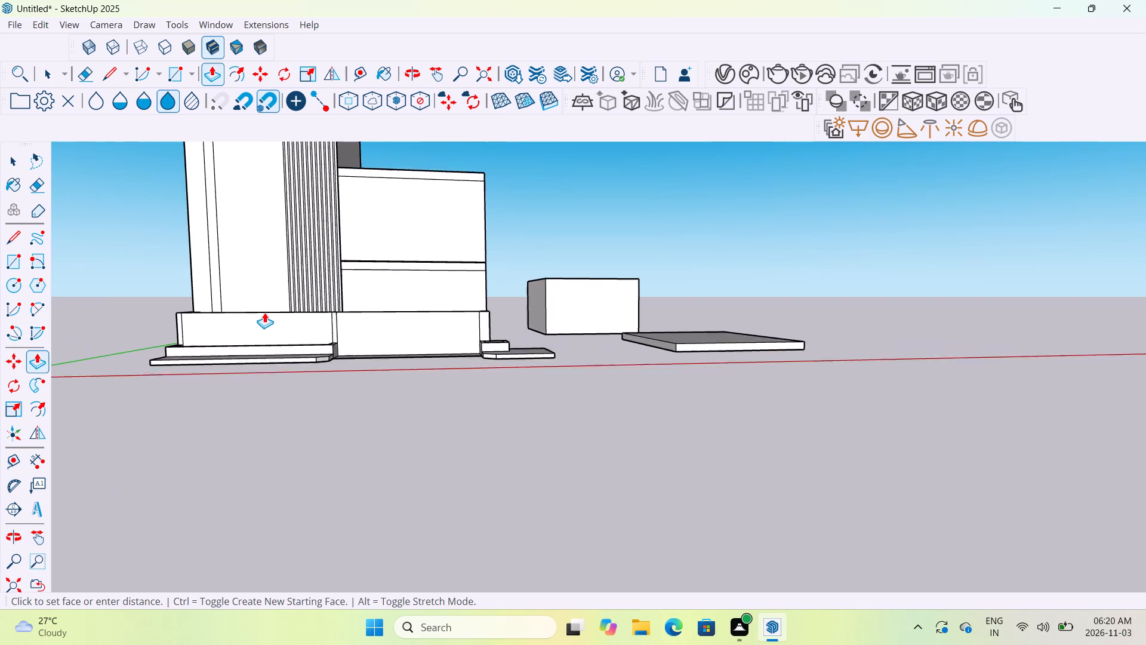
scroll(264, 312, "up", 8)
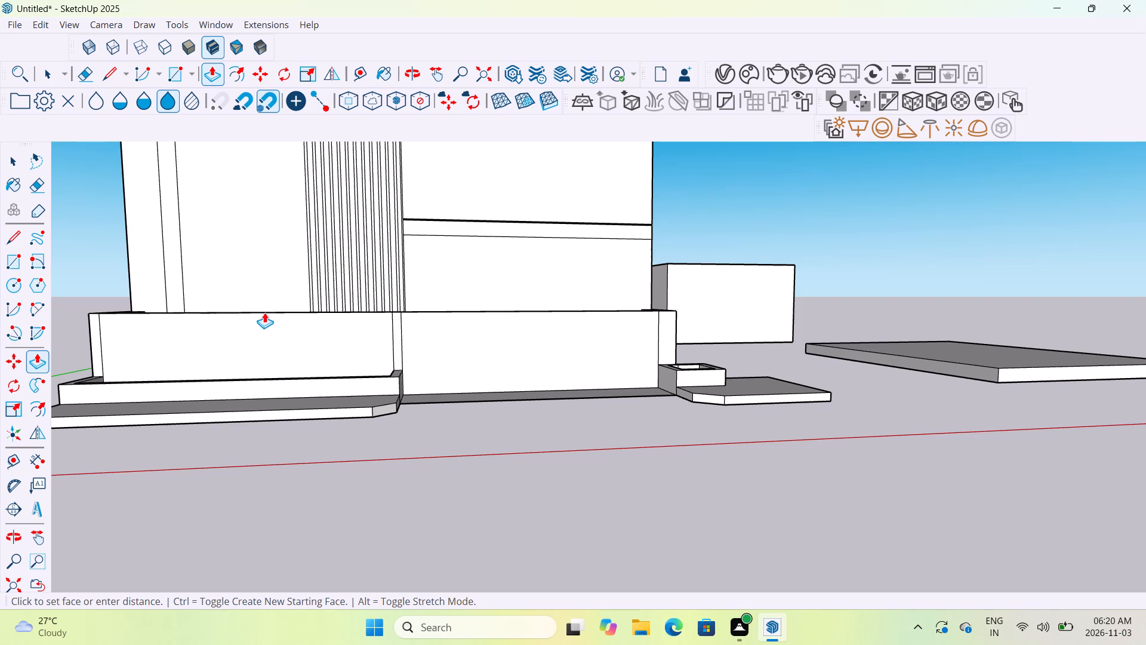
left_click(264, 309)
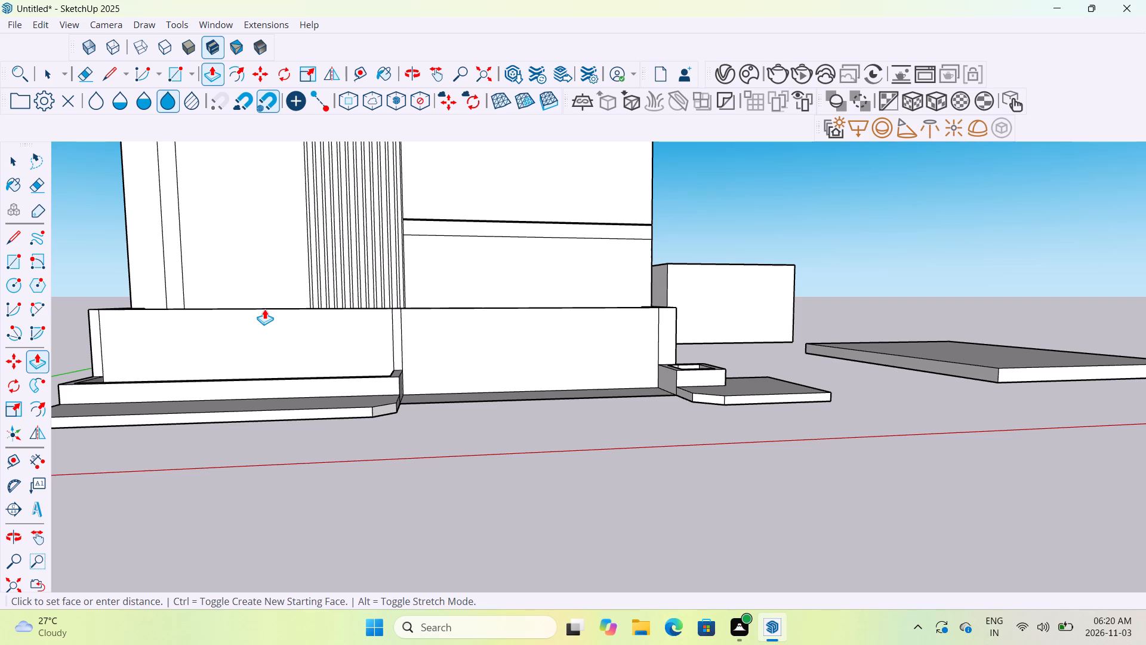
Examine the raised front wall and the ground strip between the two planters from above and from the front.
middle_click(505, 400)
scroll(505, 400, "down", 14)
middle_click_drag(525, 403, 525, 469)
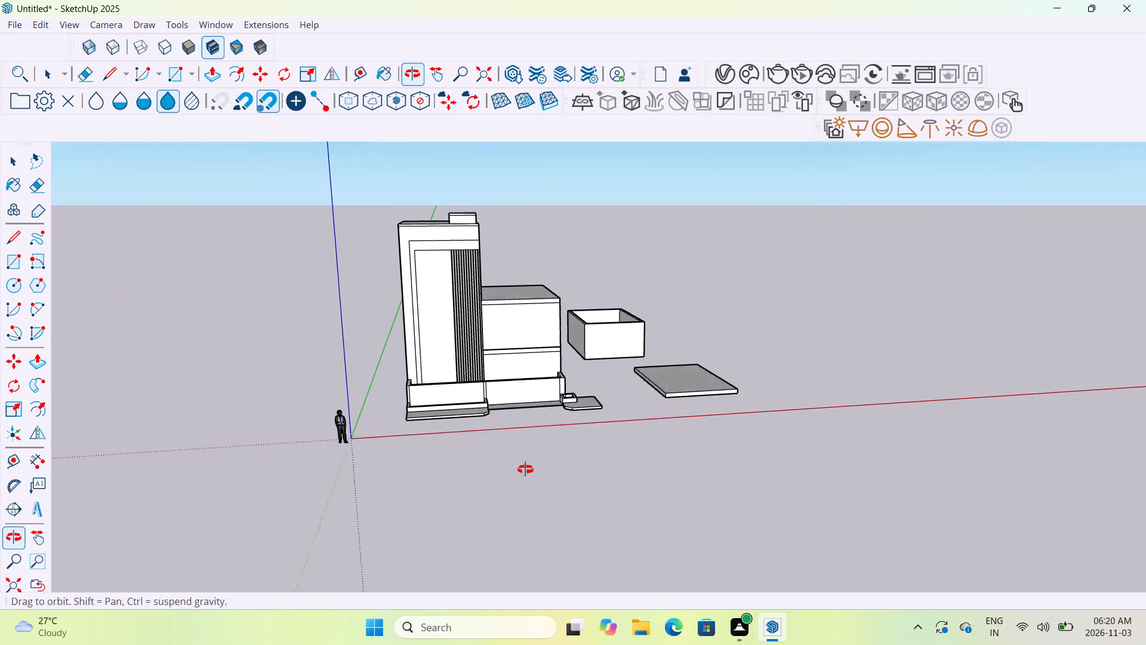
middle_click_drag(525, 469, 525, 480)
scroll(526, 365, "up", 12)
middle_click_drag(566, 506, 546, 529)
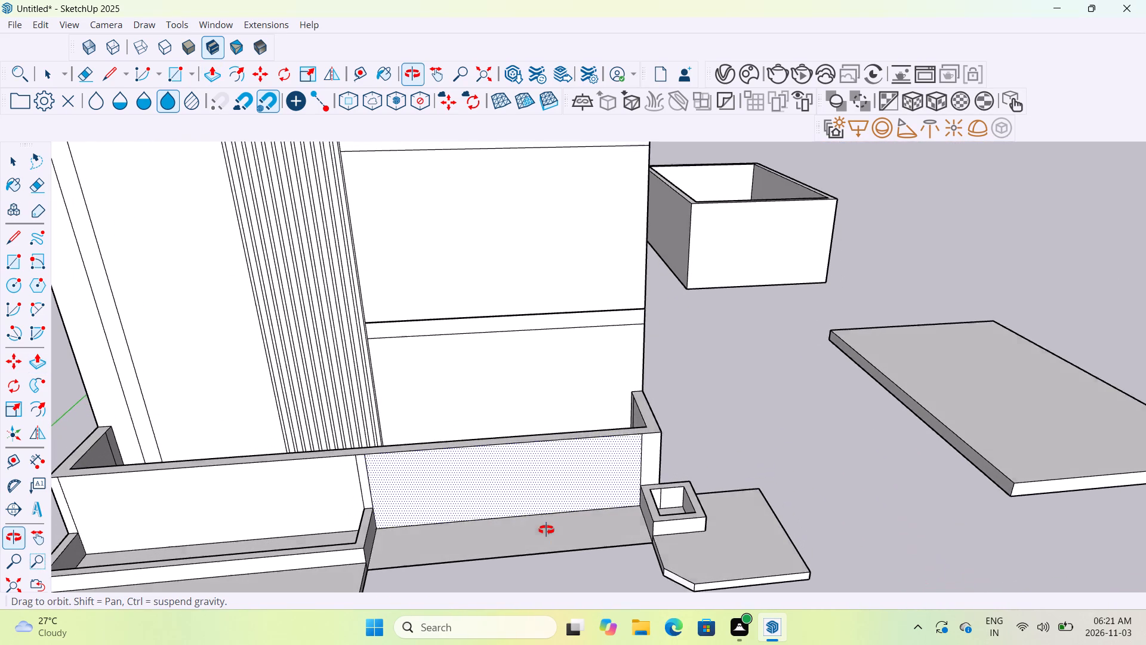
middle_click_drag(491, 447, 508, 536)
middle_click_drag(457, 422, 483, 512)
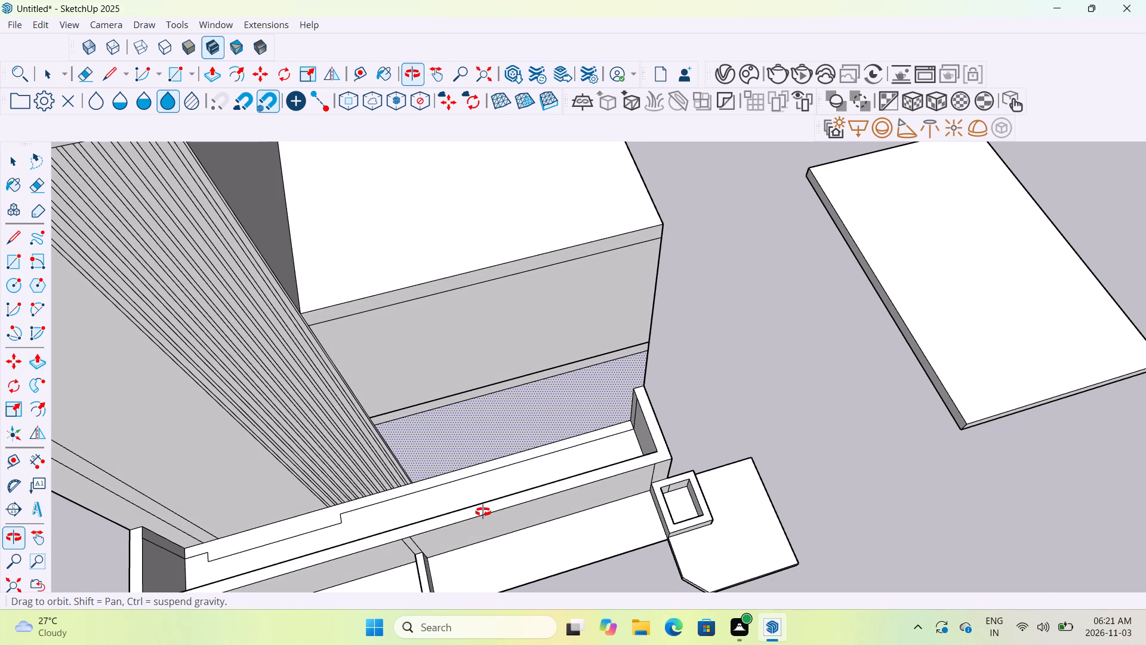
middle_click_drag(483, 512, 400, 369)
middle_click_drag(466, 521, 457, 435)
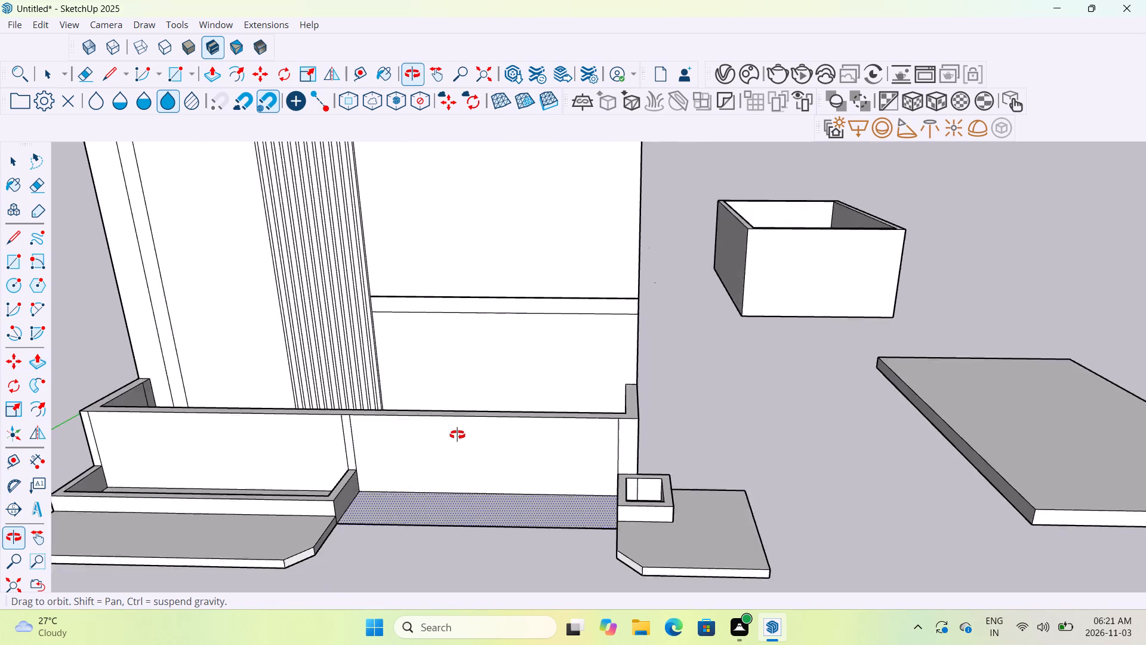
middle_click_drag(457, 435, 460, 400)
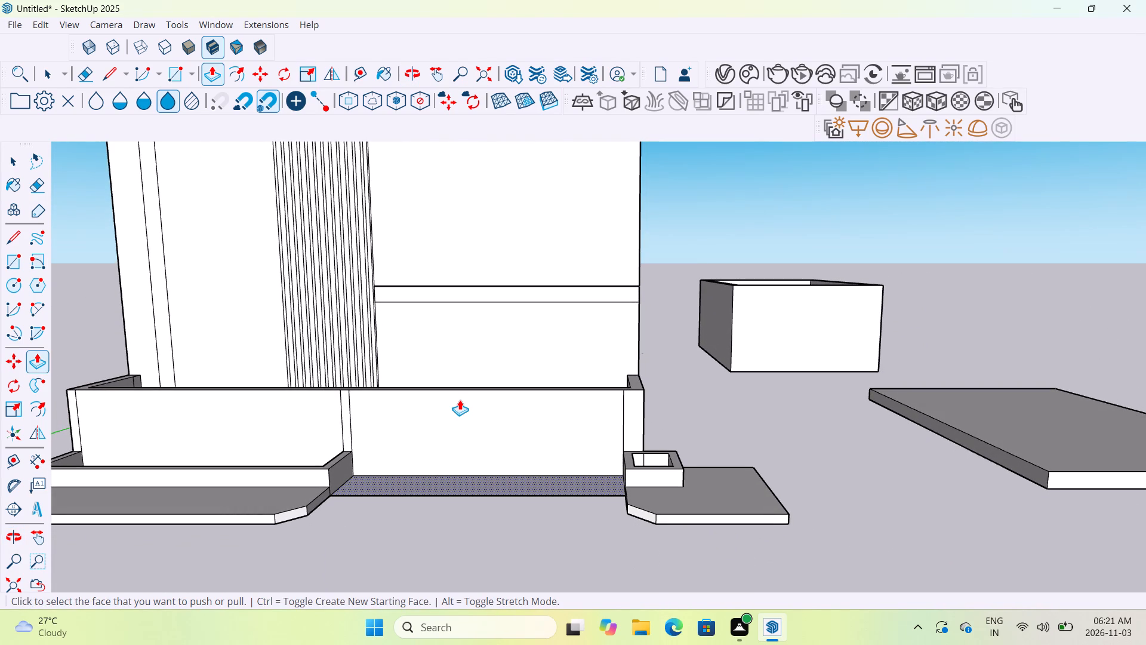
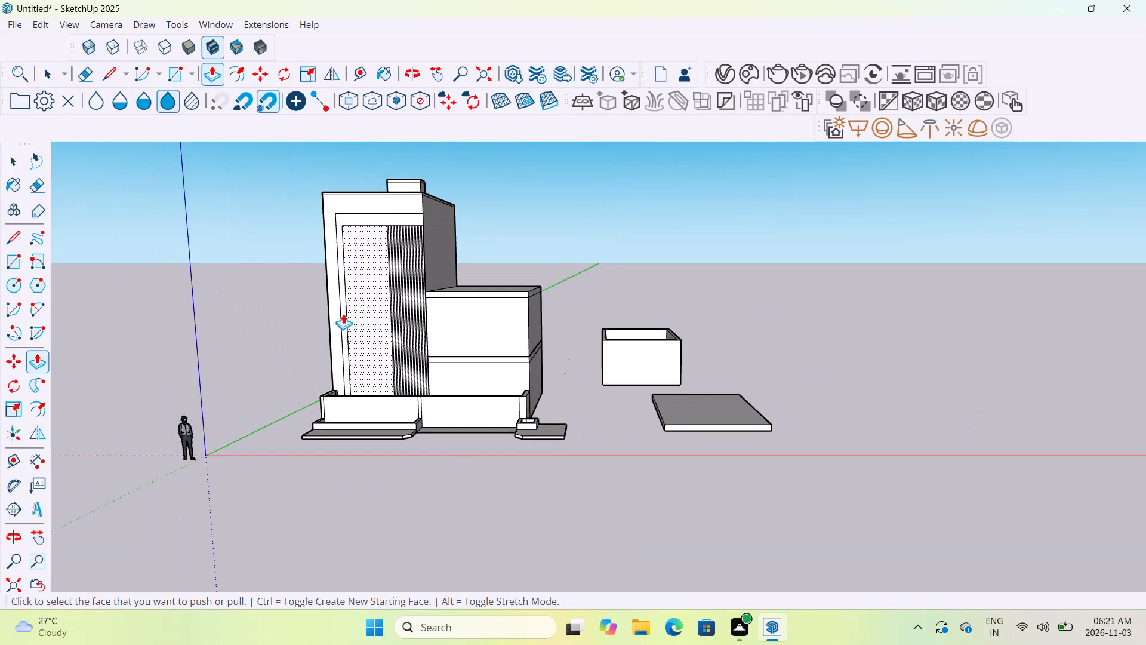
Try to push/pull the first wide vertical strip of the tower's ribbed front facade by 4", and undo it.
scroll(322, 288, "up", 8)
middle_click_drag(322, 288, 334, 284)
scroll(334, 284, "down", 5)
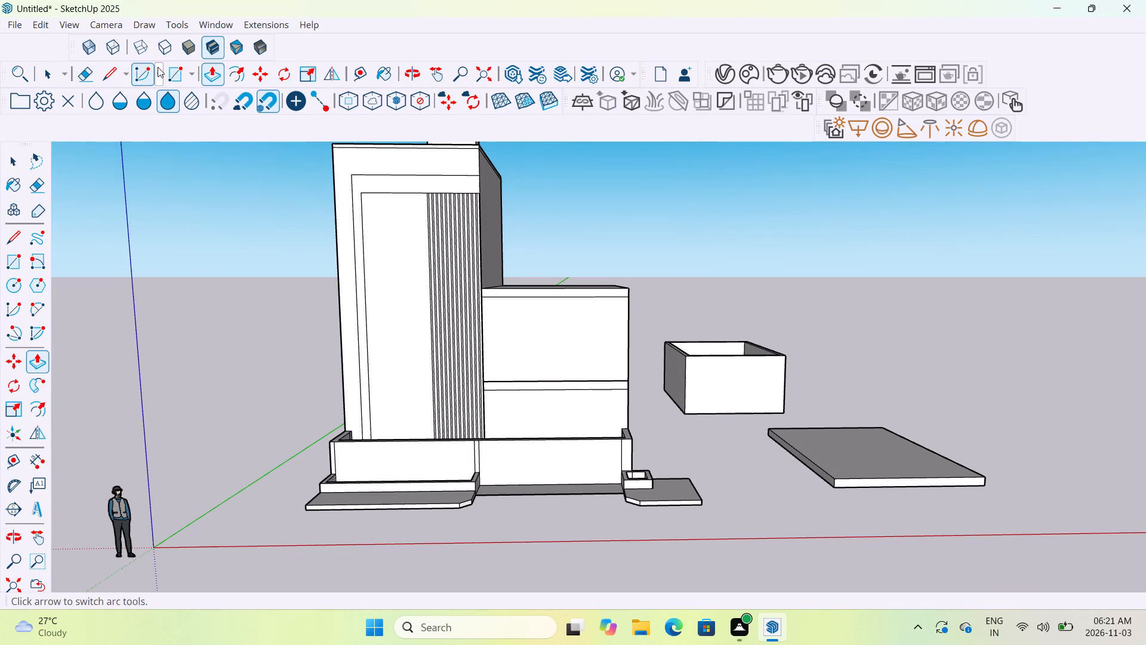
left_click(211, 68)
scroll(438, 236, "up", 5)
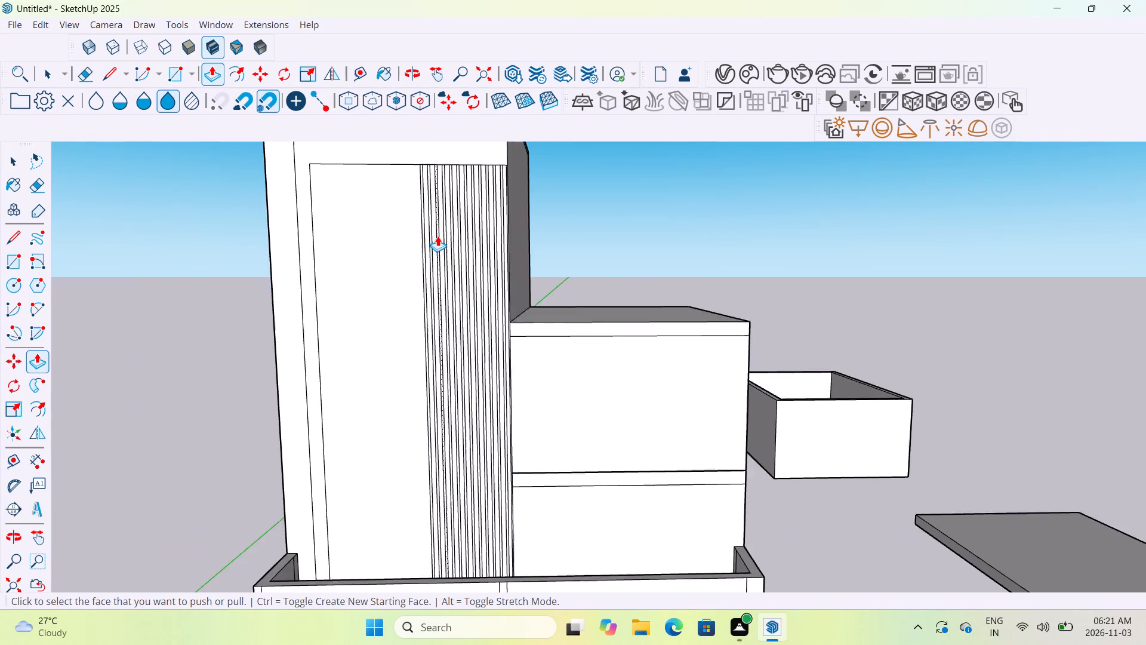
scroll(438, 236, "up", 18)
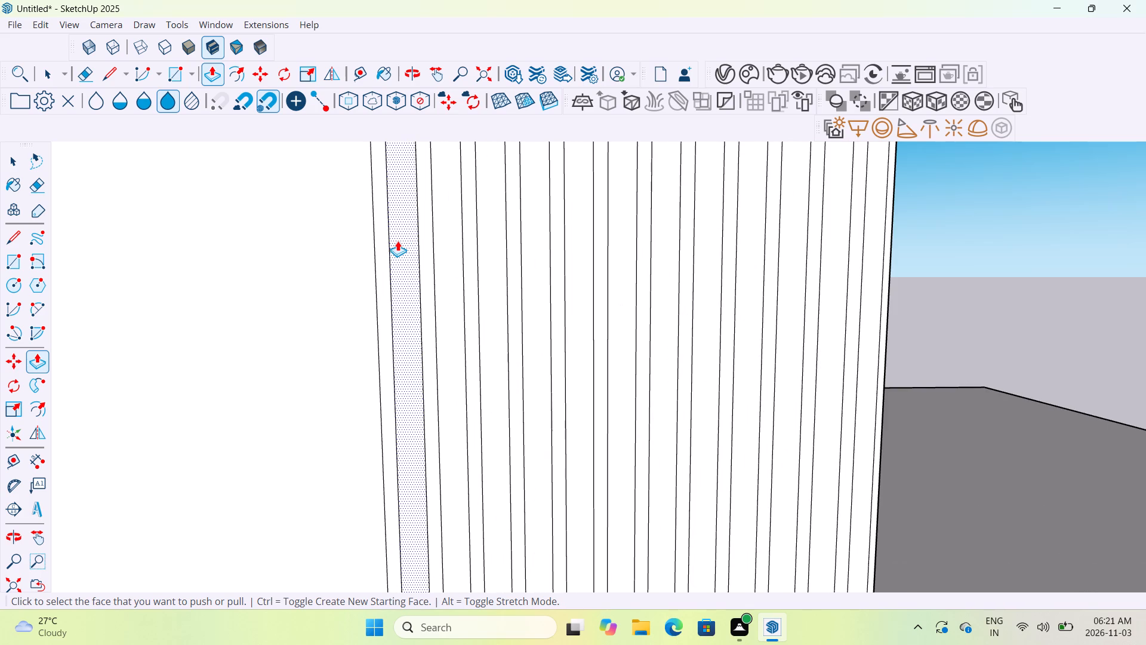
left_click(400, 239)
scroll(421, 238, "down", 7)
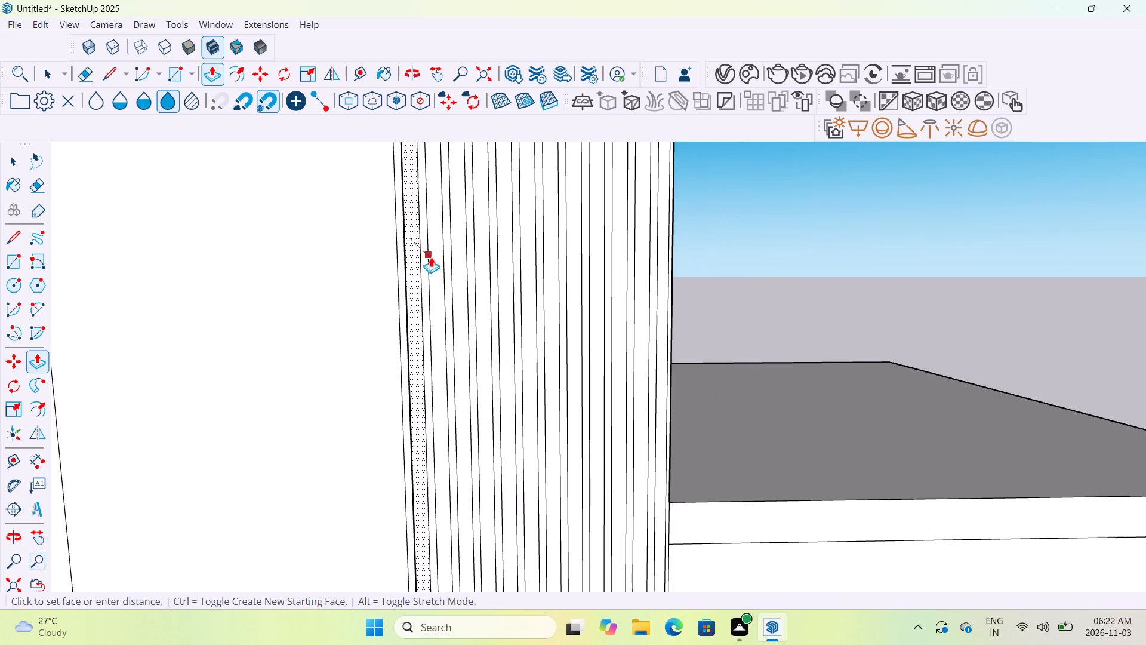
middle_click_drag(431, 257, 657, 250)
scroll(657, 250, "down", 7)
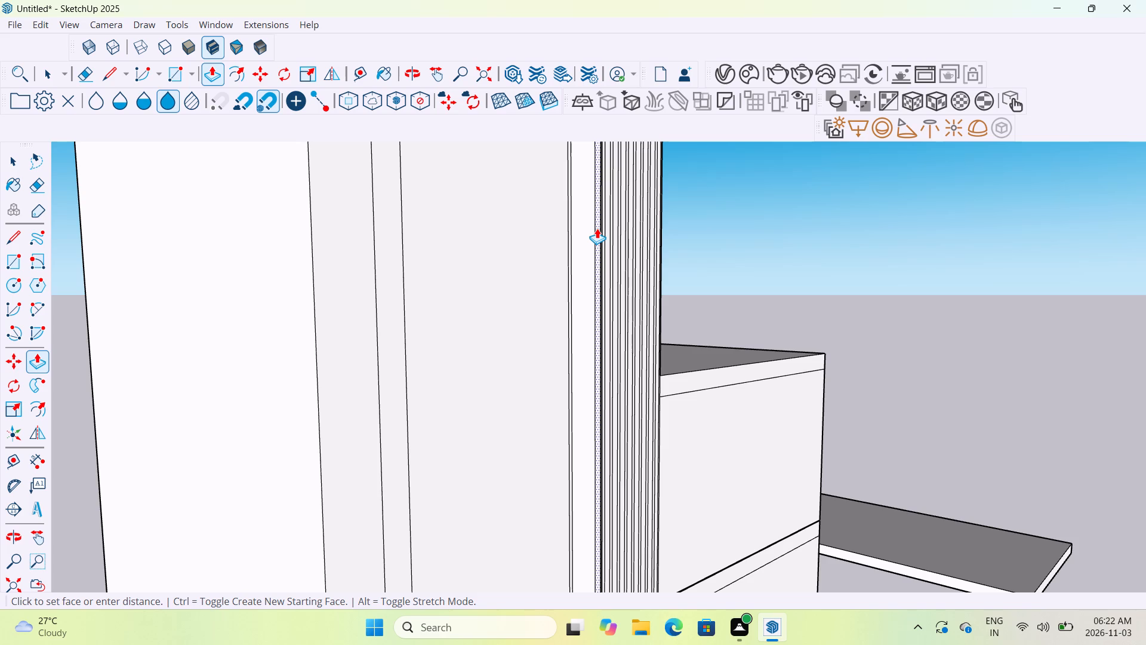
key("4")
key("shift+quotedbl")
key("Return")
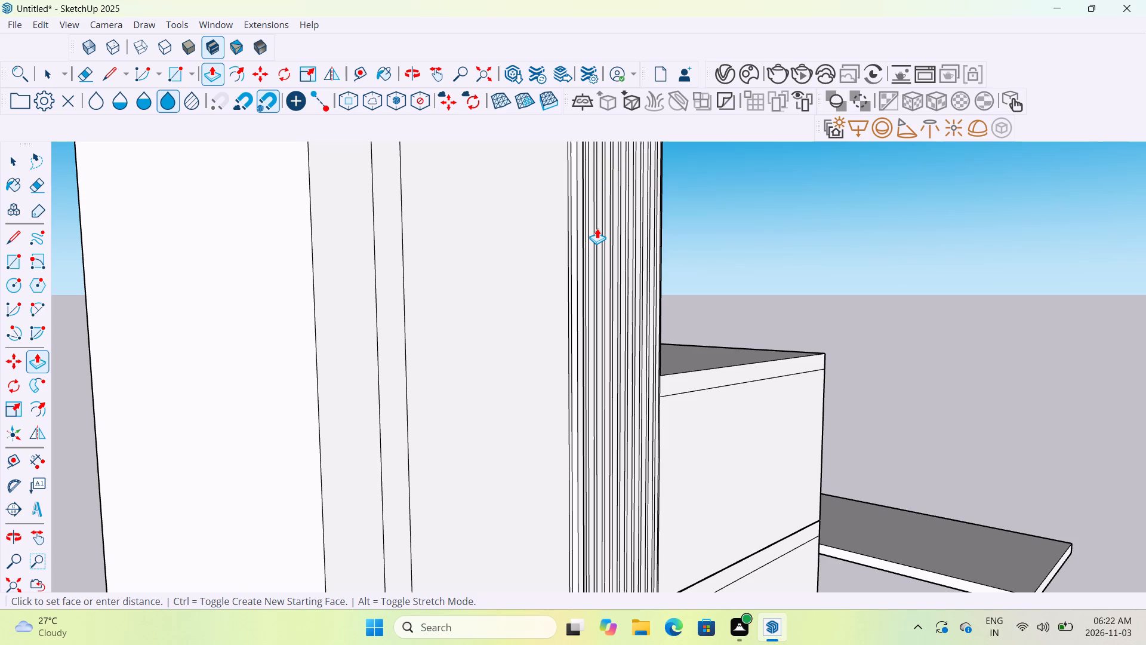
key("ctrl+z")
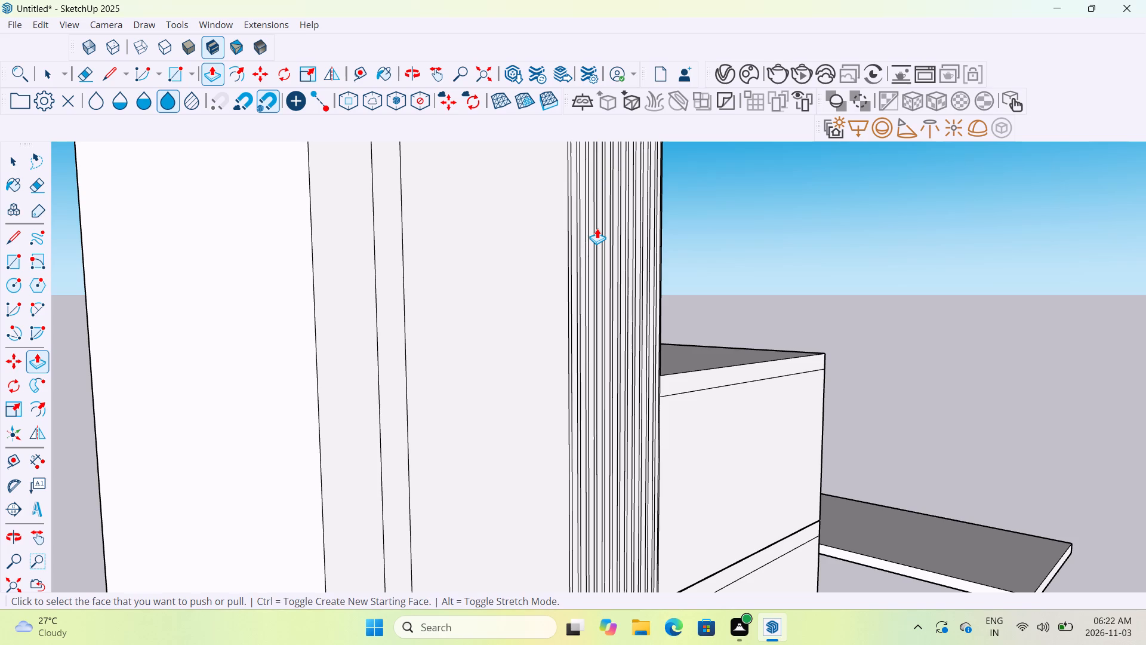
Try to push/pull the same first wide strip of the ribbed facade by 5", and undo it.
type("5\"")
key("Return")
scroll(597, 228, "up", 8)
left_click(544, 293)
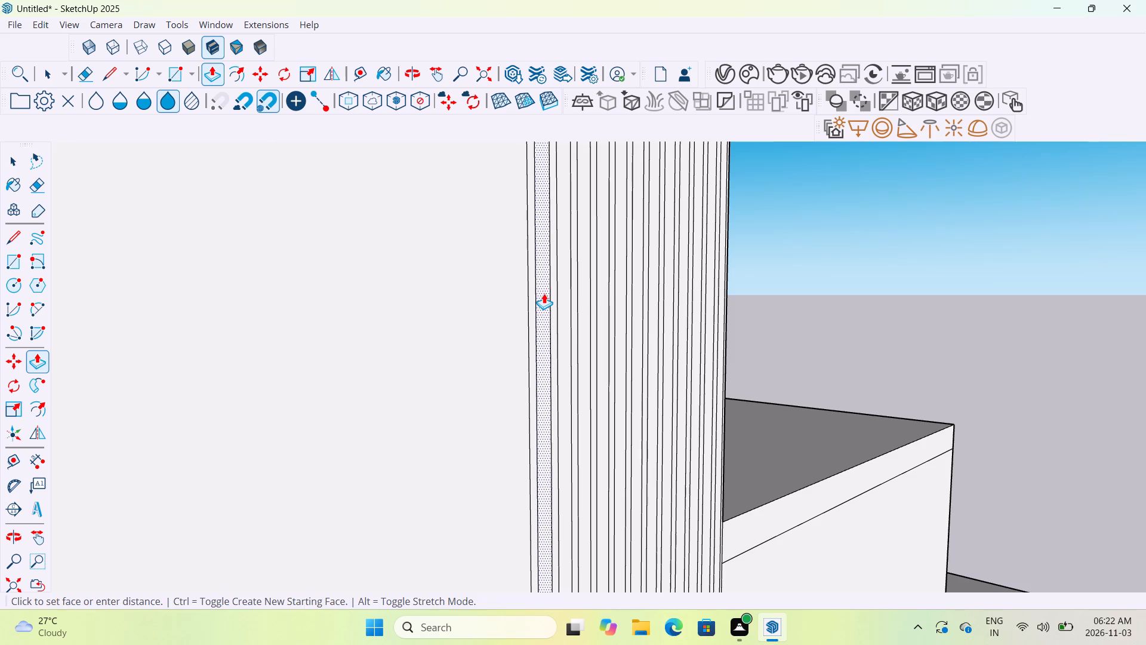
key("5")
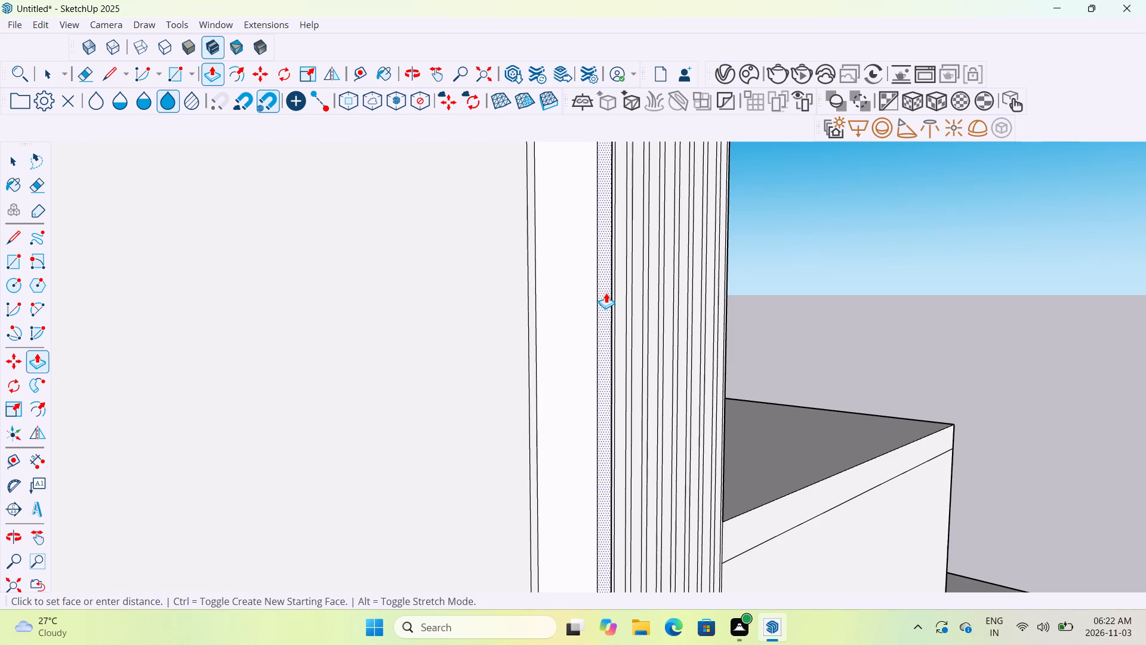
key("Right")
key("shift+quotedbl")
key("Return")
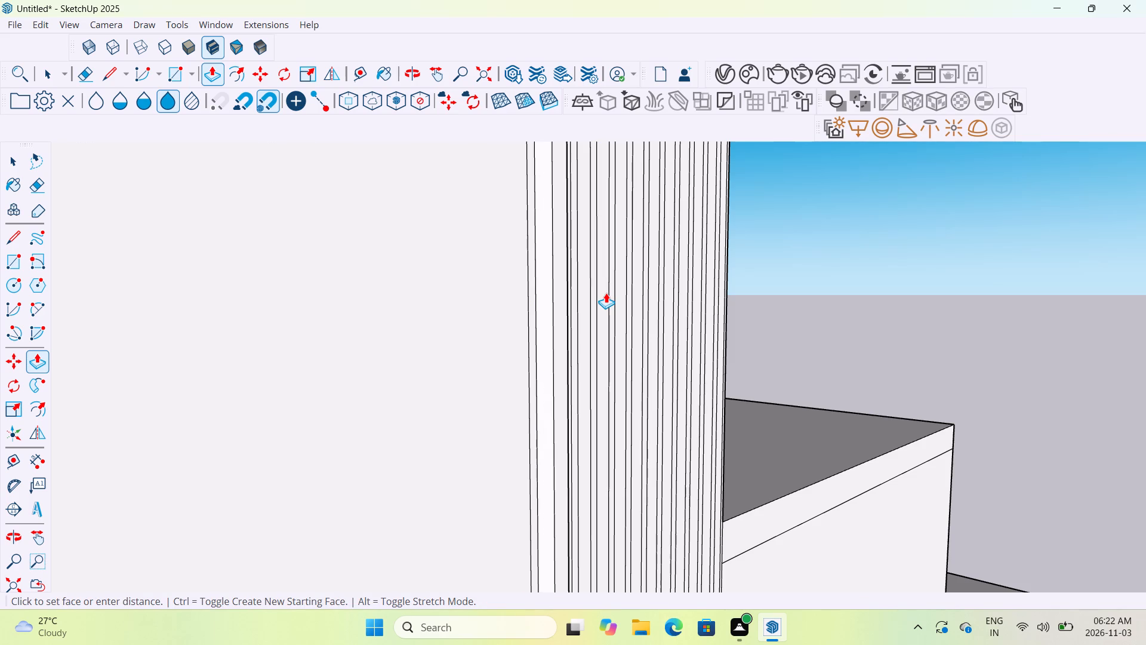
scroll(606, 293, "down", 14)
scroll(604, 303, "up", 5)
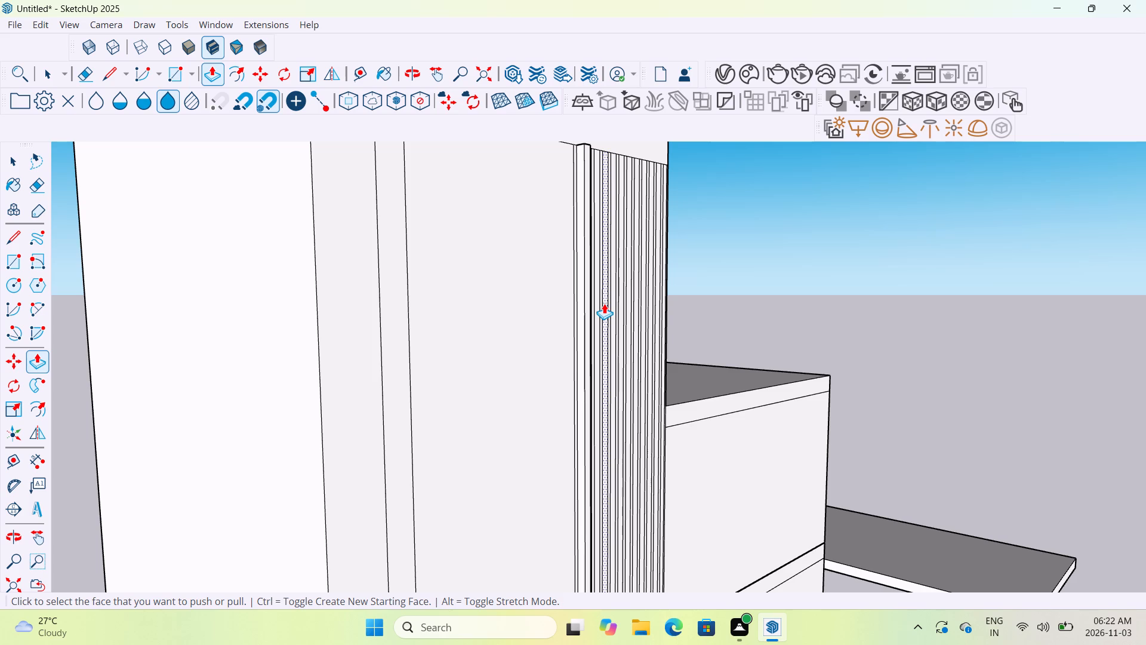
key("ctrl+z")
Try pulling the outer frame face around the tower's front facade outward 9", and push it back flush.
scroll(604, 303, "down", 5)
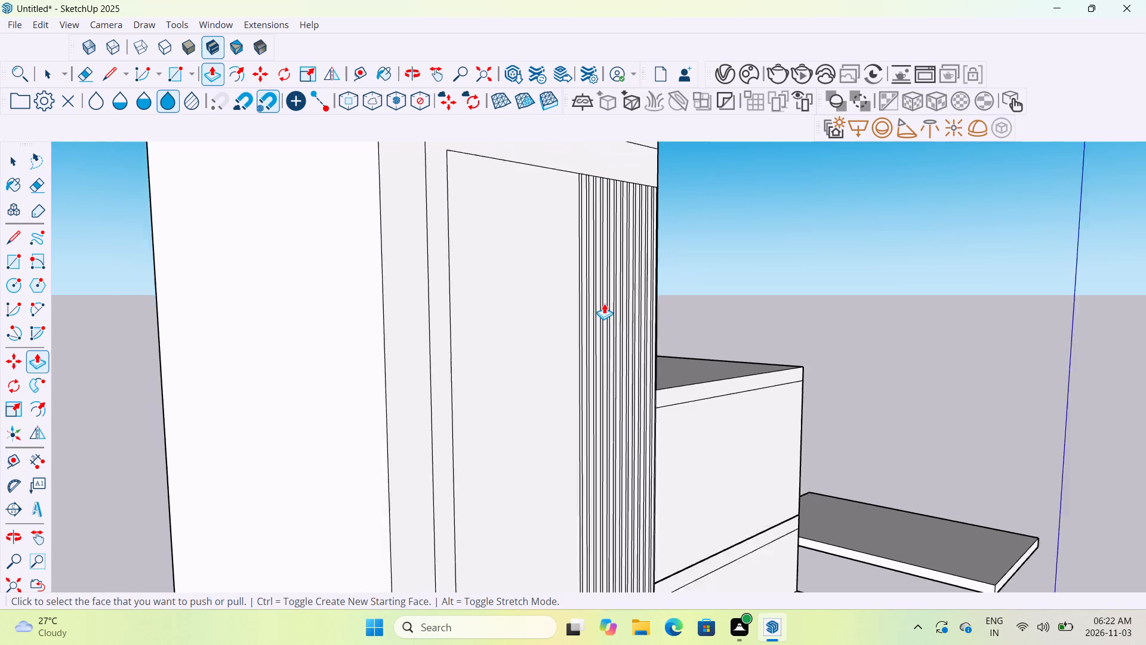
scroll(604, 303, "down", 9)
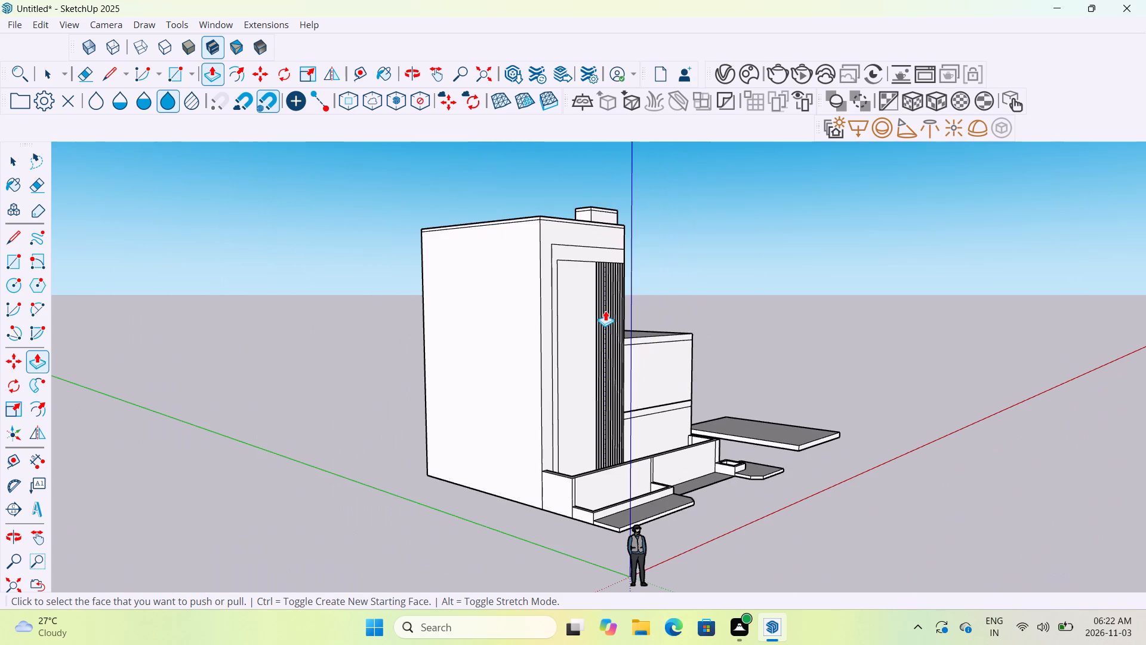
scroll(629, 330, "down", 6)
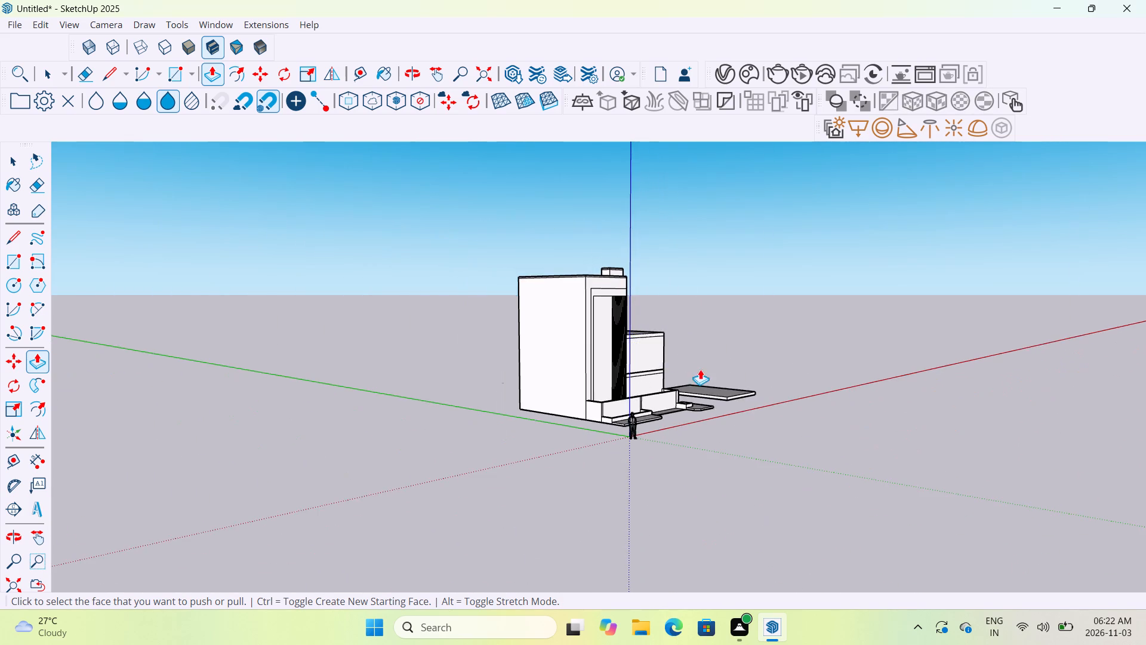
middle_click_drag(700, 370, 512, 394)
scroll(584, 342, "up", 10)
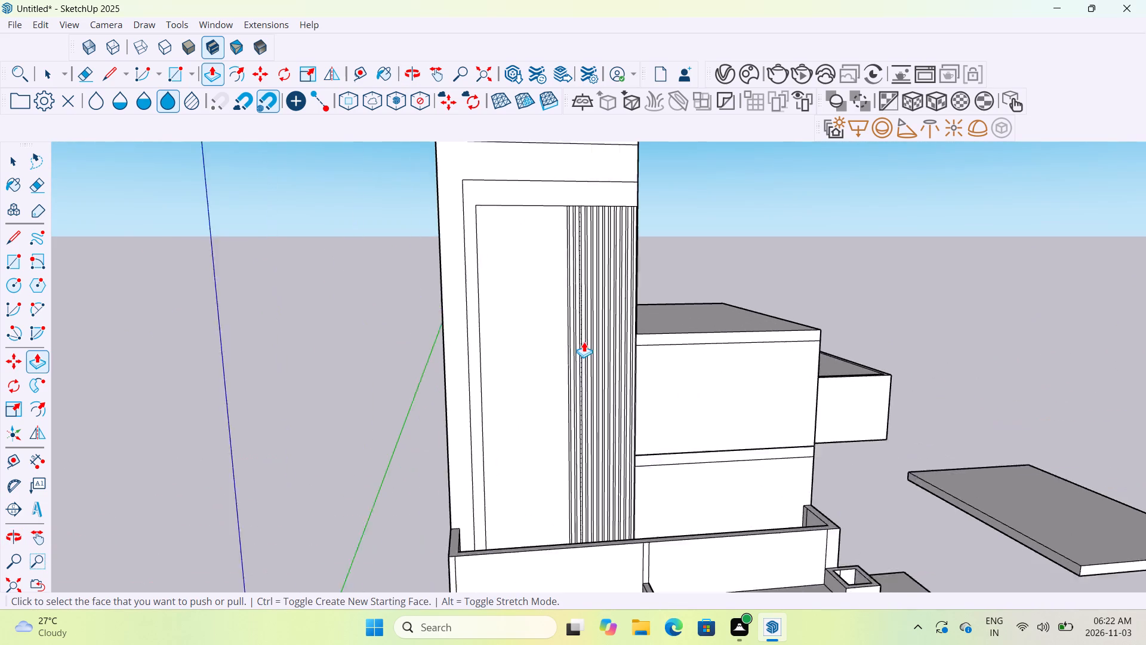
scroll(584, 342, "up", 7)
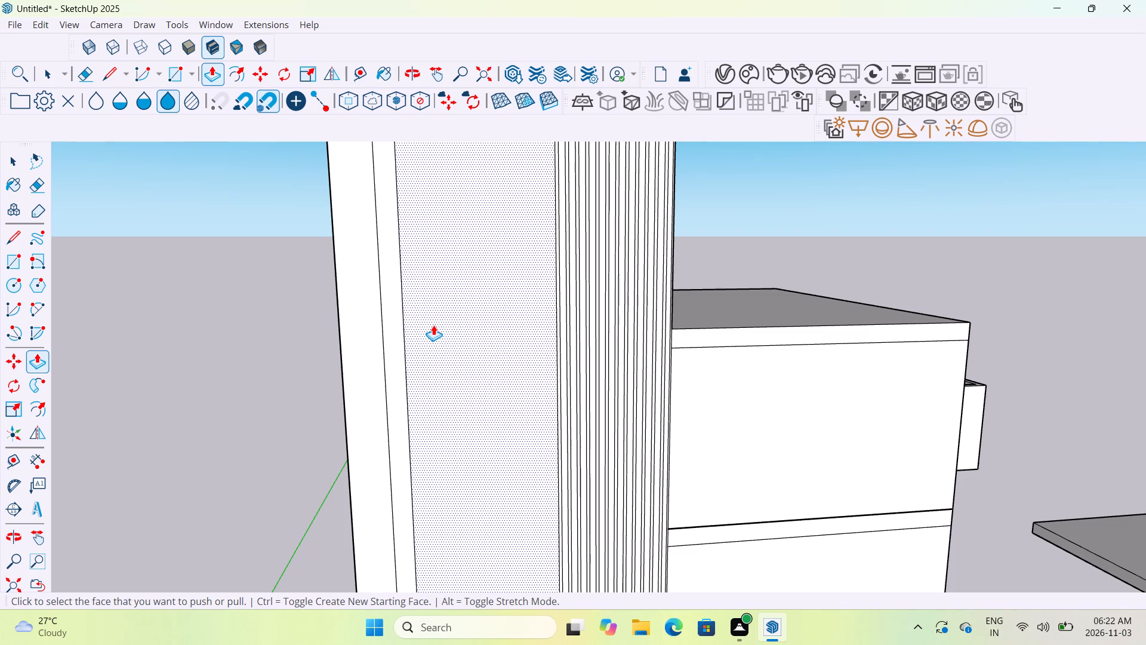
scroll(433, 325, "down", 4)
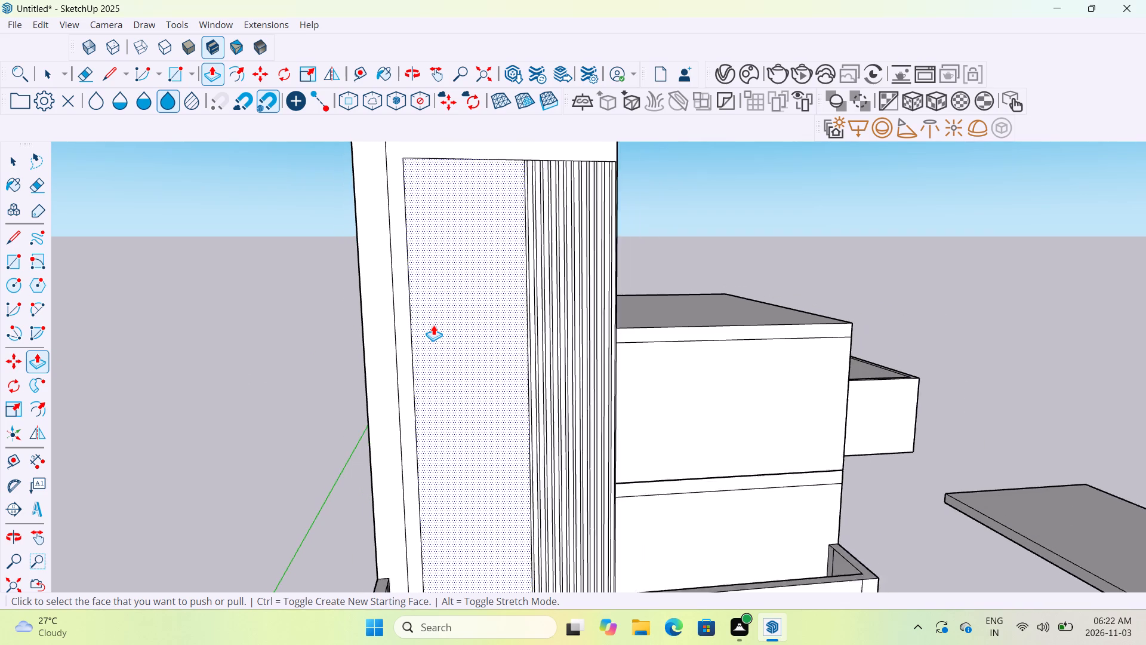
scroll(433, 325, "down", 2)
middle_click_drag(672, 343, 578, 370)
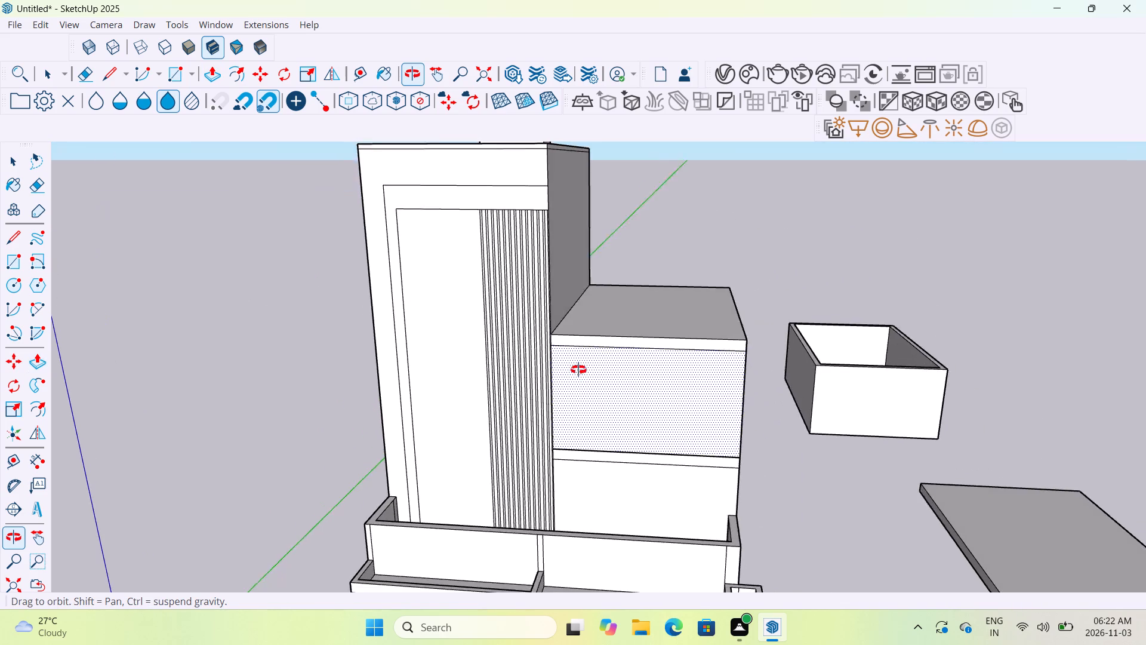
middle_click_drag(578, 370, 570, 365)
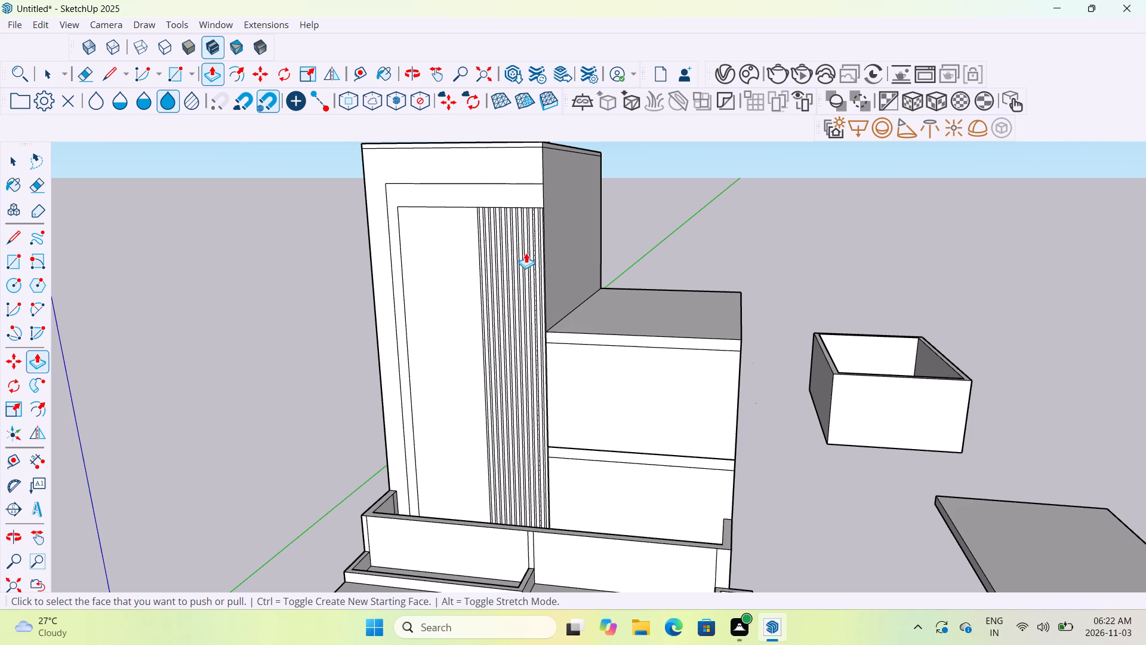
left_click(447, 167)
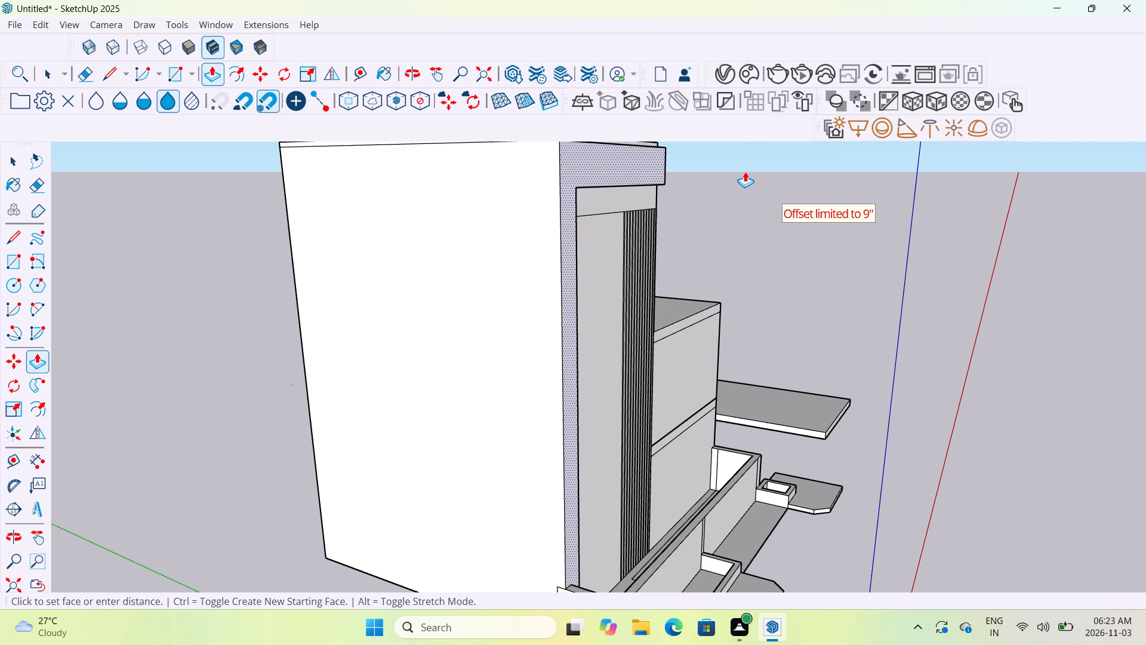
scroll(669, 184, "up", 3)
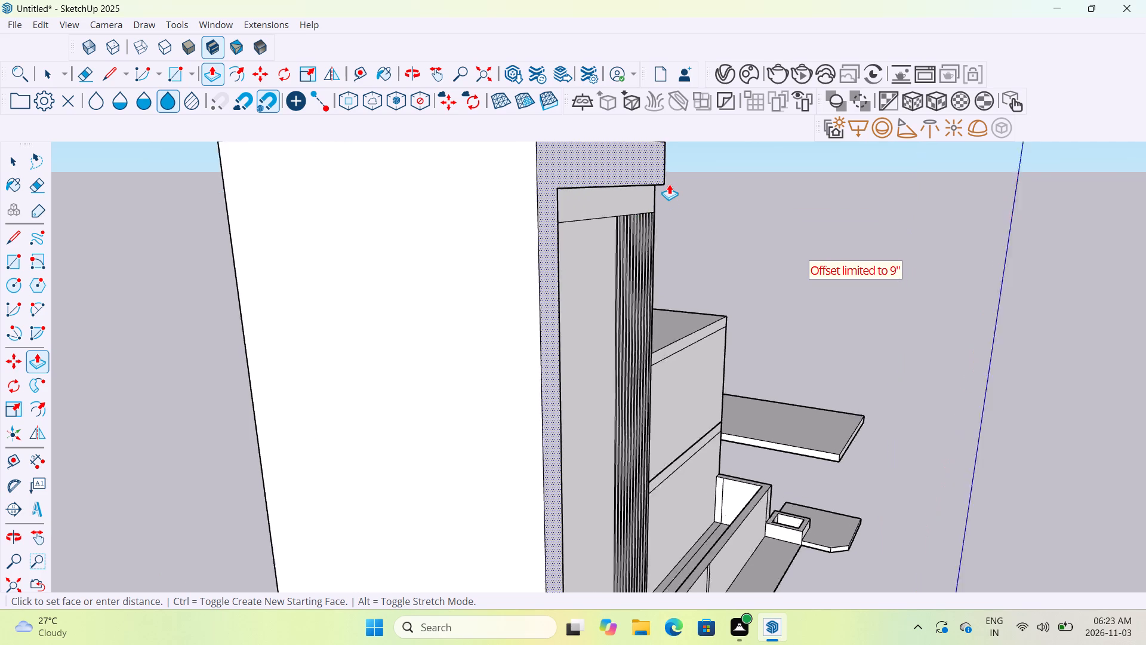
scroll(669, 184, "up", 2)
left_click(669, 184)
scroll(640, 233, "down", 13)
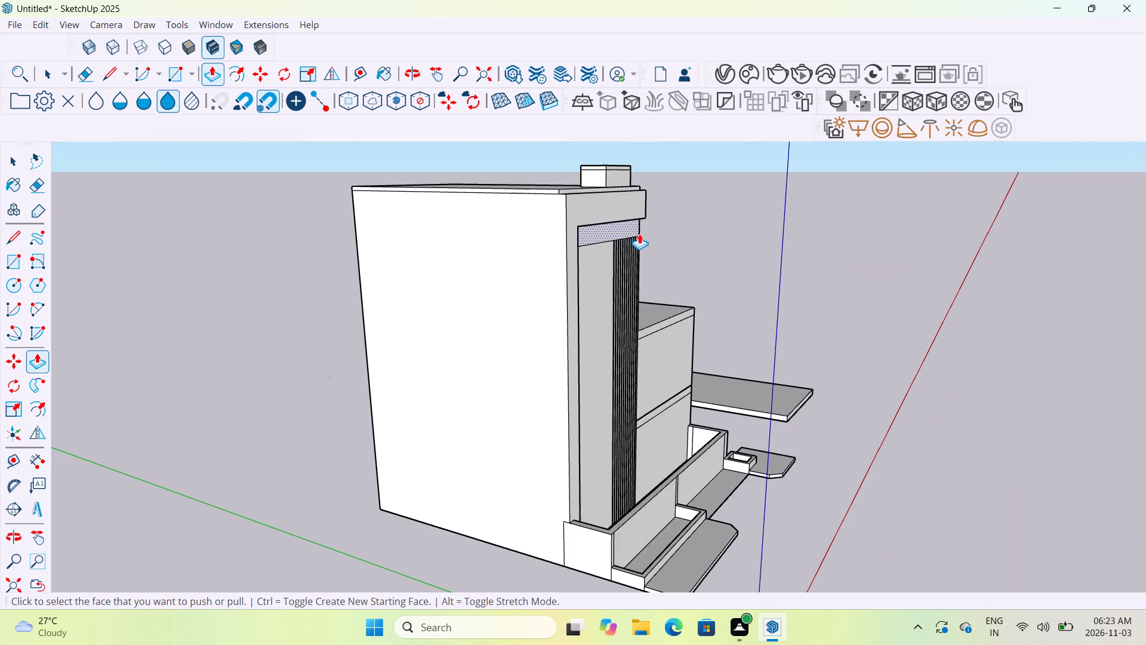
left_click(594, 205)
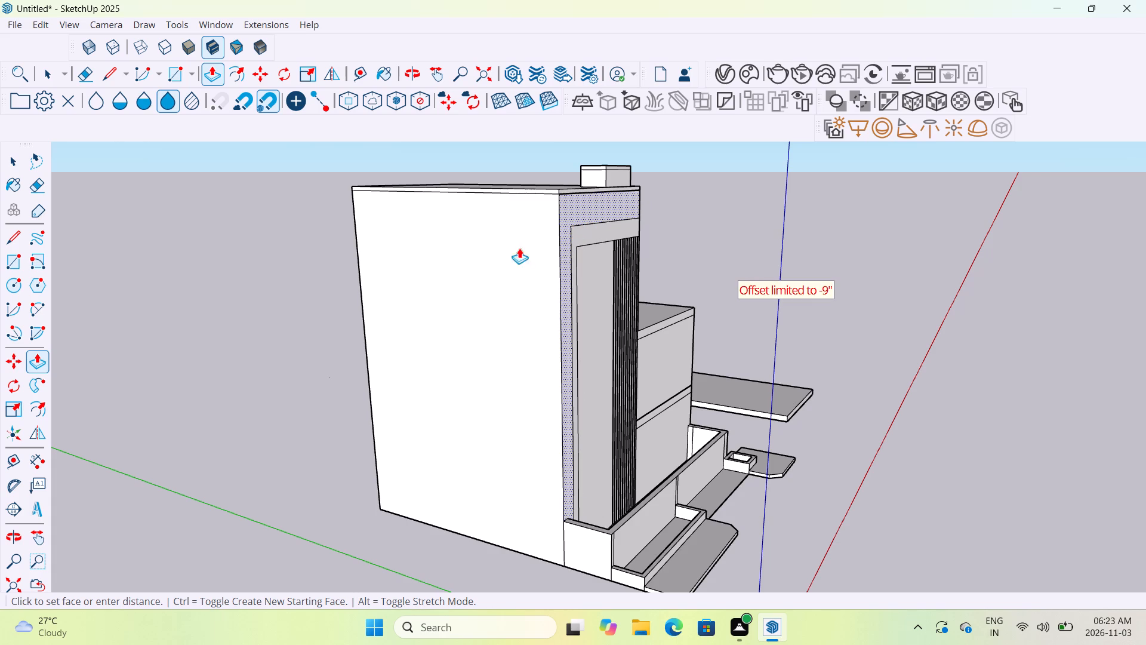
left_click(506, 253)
Extrude the outer frame face around the tower's front facade outward by 5".
left_click(569, 207)
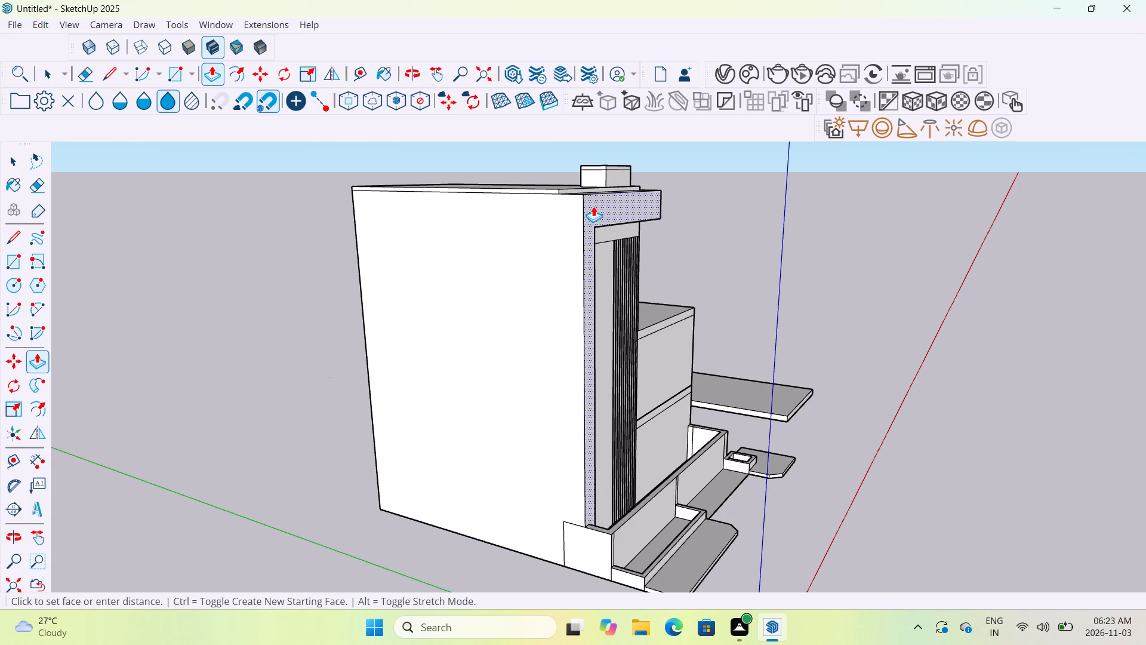
key("5")
key("shift+quotedbl")
key("Return")
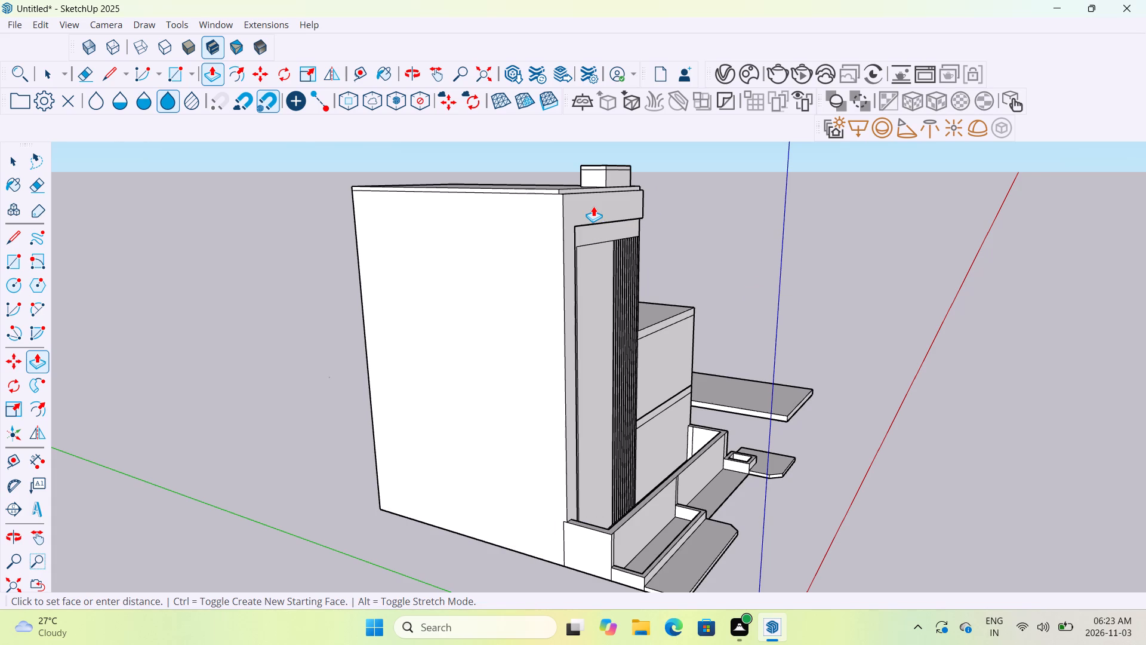
Bring up the material library and choose K08_Violet_Crush from the Solid Colors collection as the paint material.
middle_click_drag(794, 284, 585, 373)
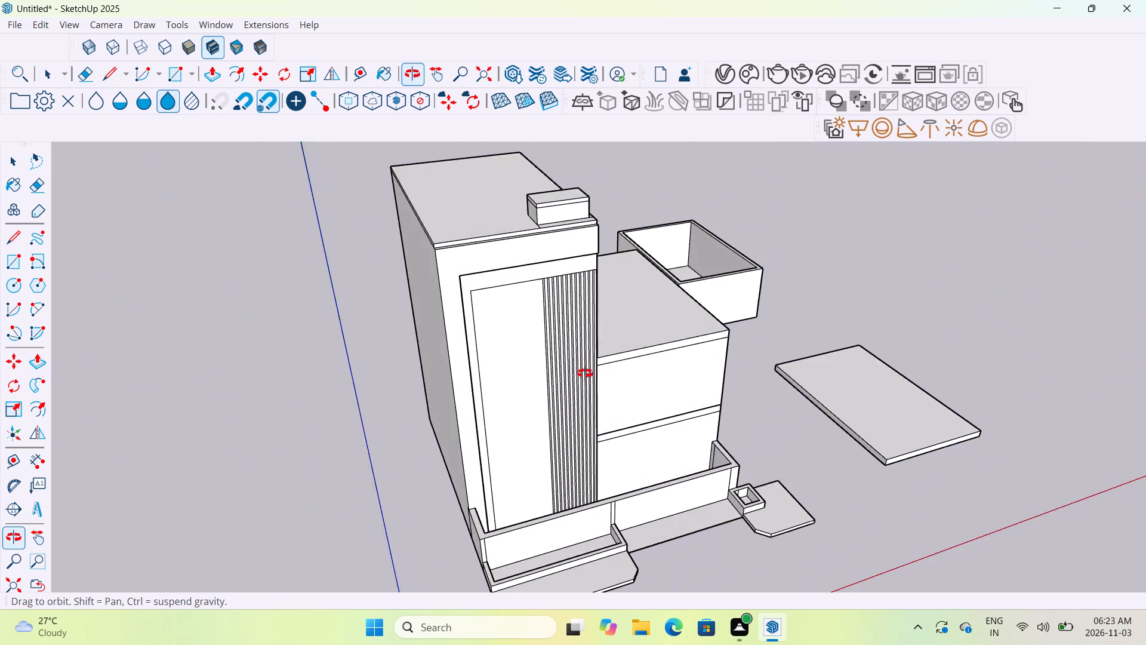
middle_click_drag(585, 373, 448, 376)
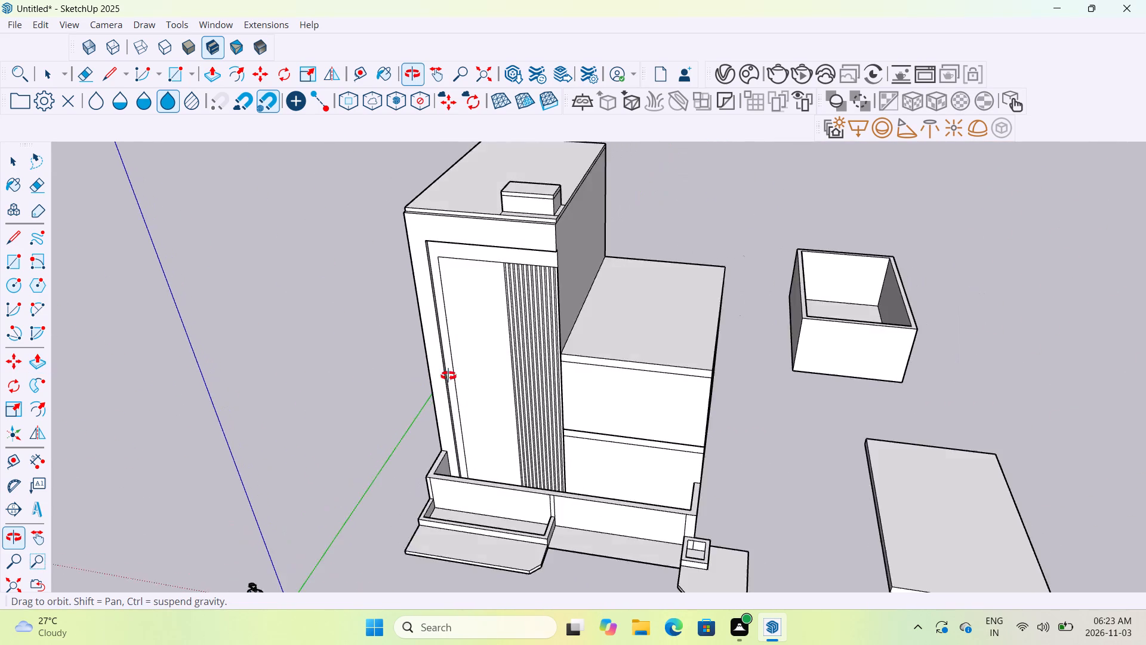
middle_click_drag(448, 376, 584, 367)
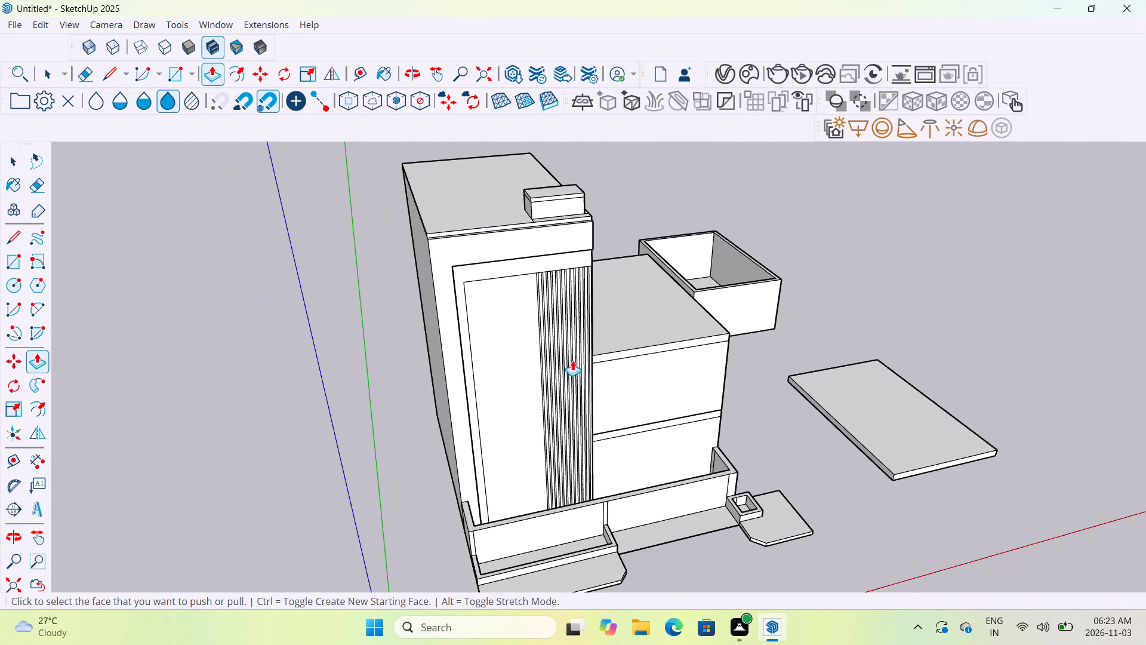
scroll(544, 342, "up", 15)
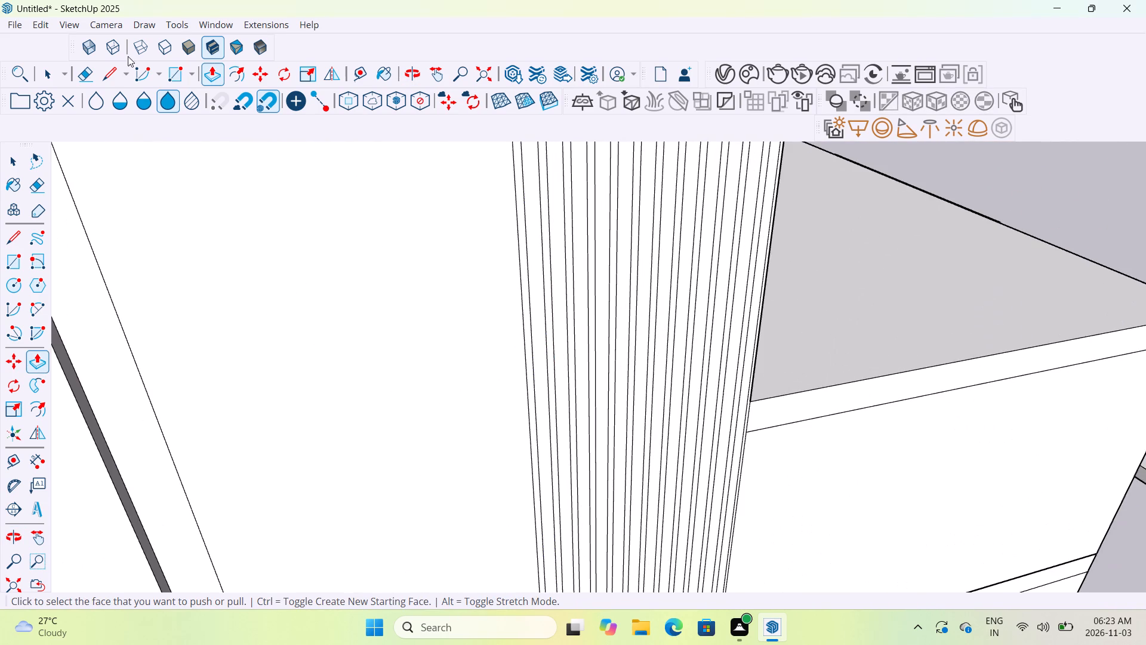
left_click(209, 26)
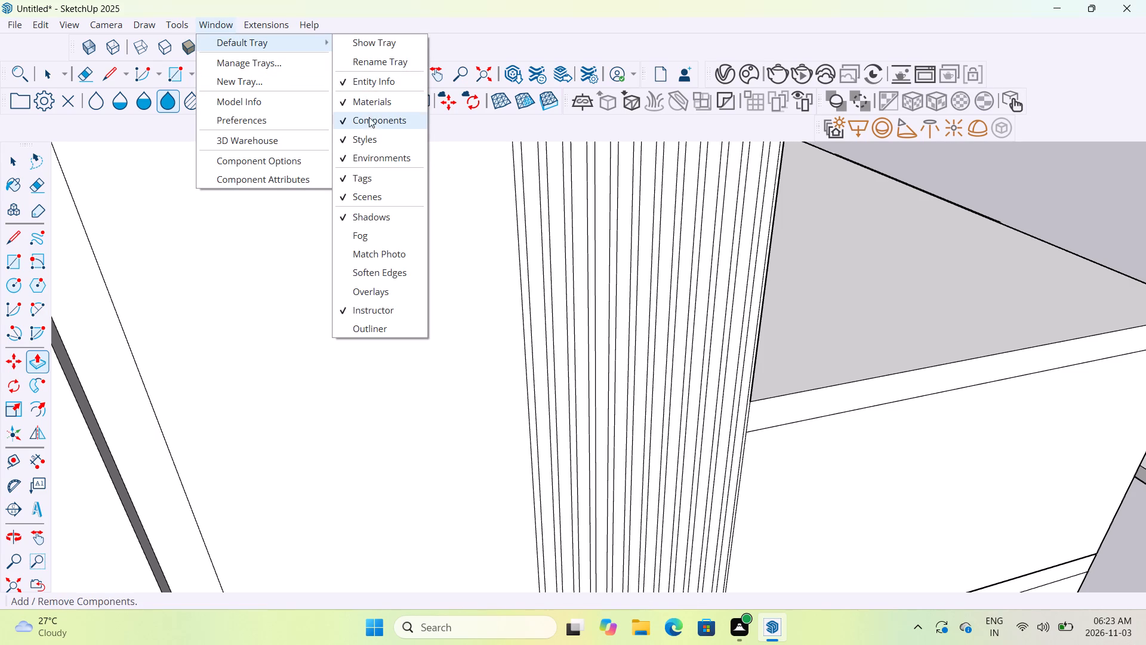
left_click(389, 44)
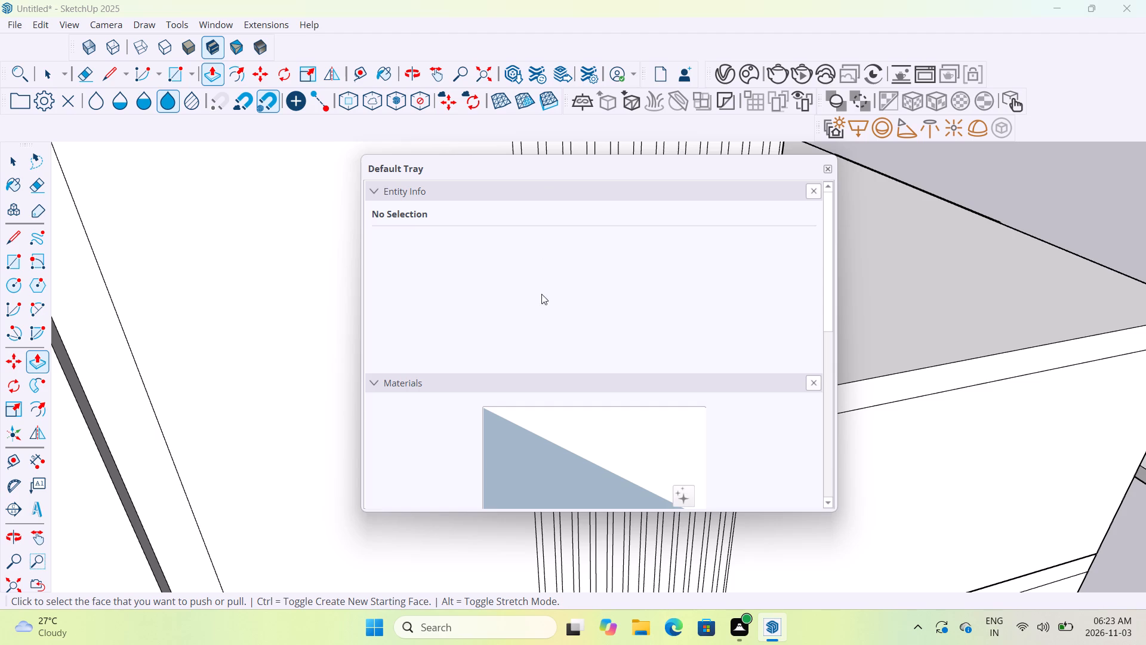
scroll(538, 346, "down", 10)
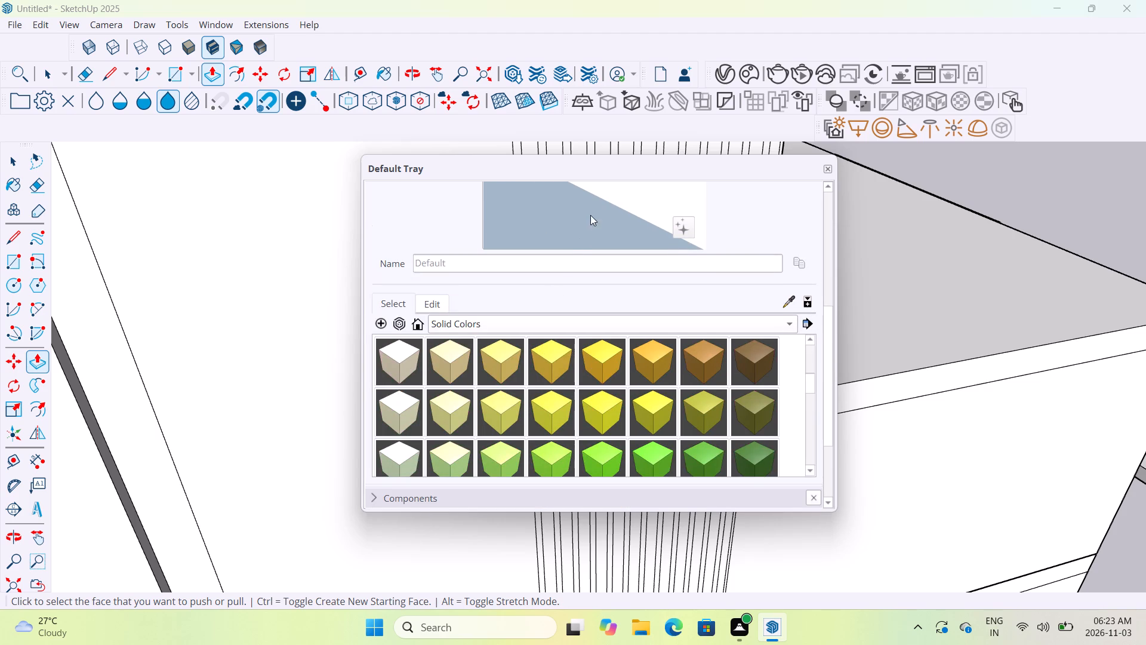
scroll(655, 401, "down", 5)
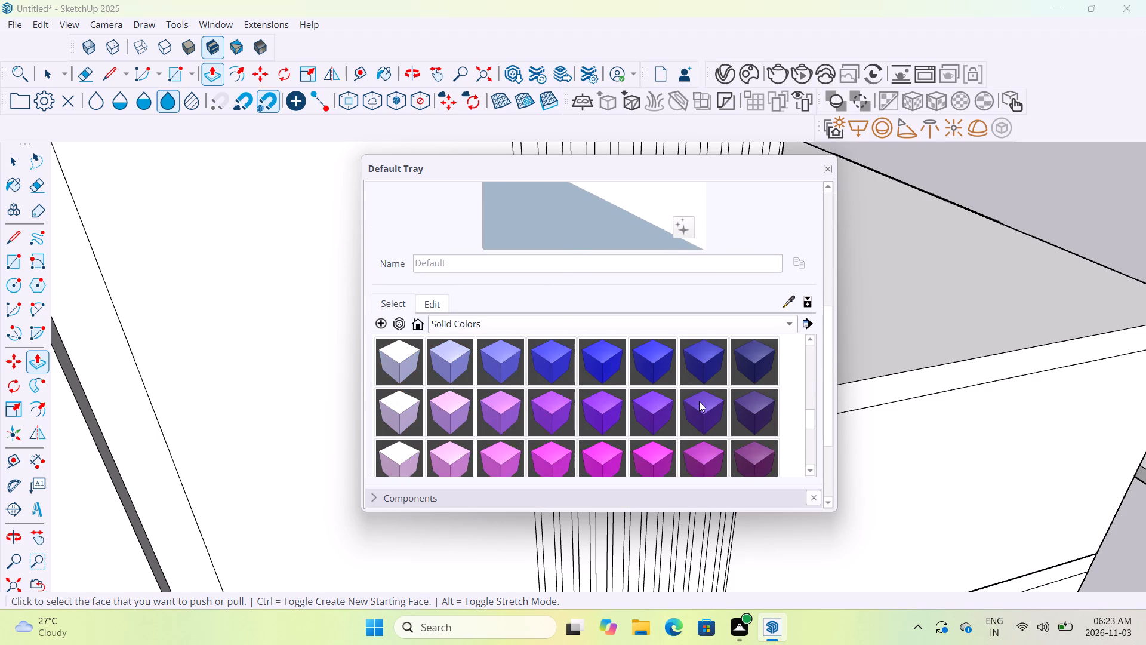
scroll(699, 404, "down", 1)
left_click(744, 406)
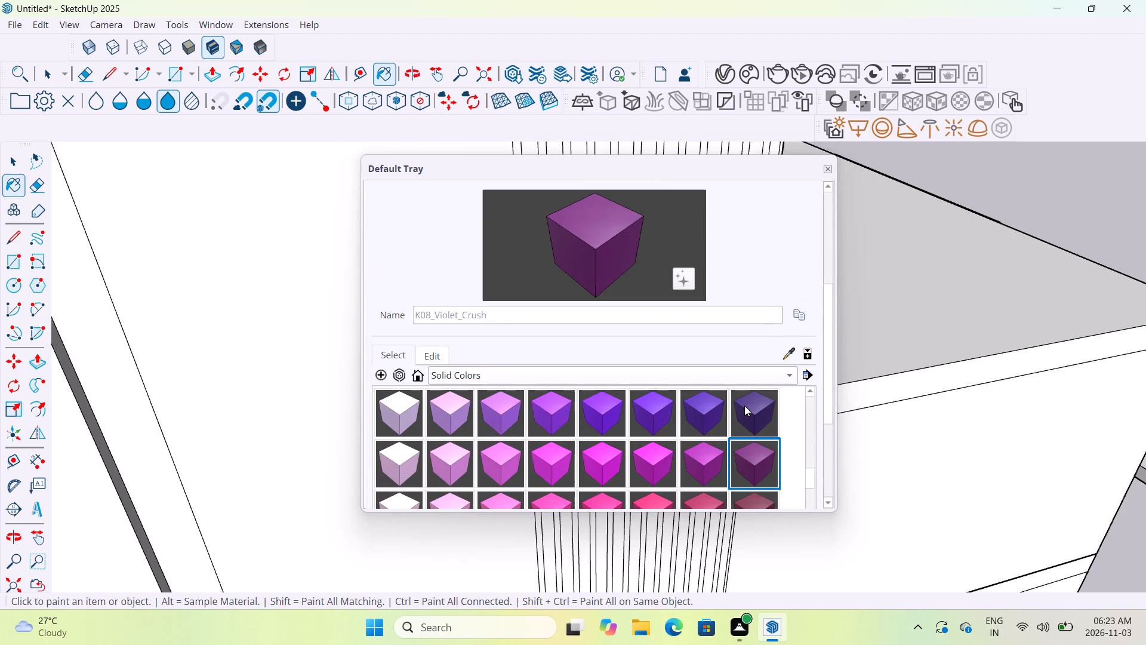
scroll(703, 456, "down", 2)
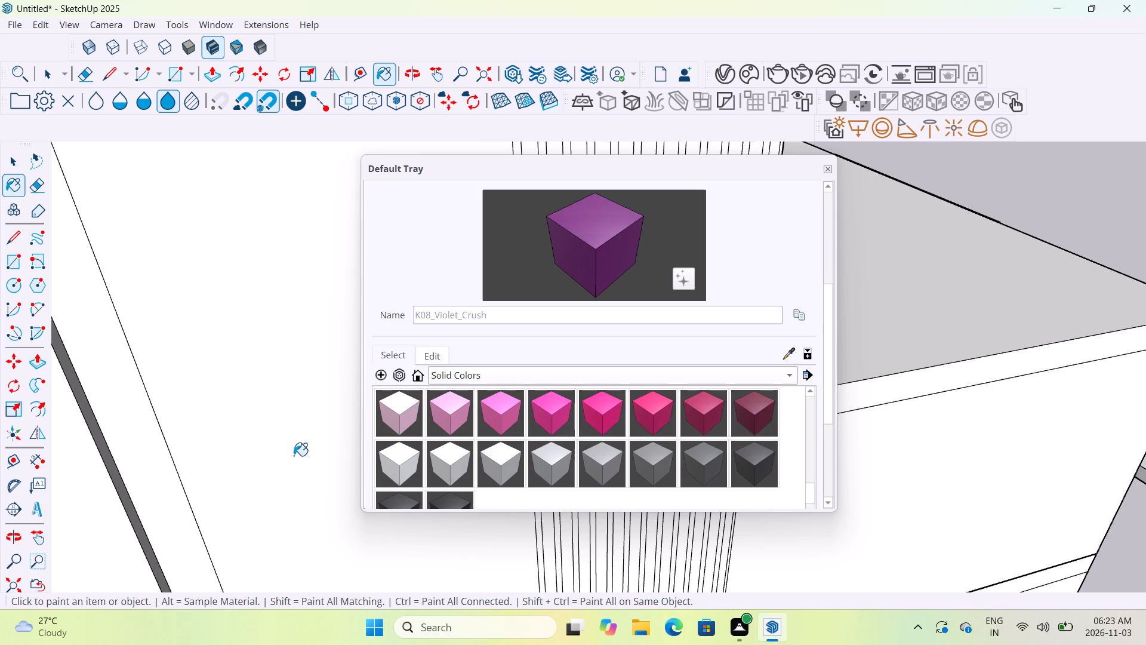
Narrow the Default Tray and place it clear of the tower's ribbed facade.
left_click_drag(720, 164, 973, 123)
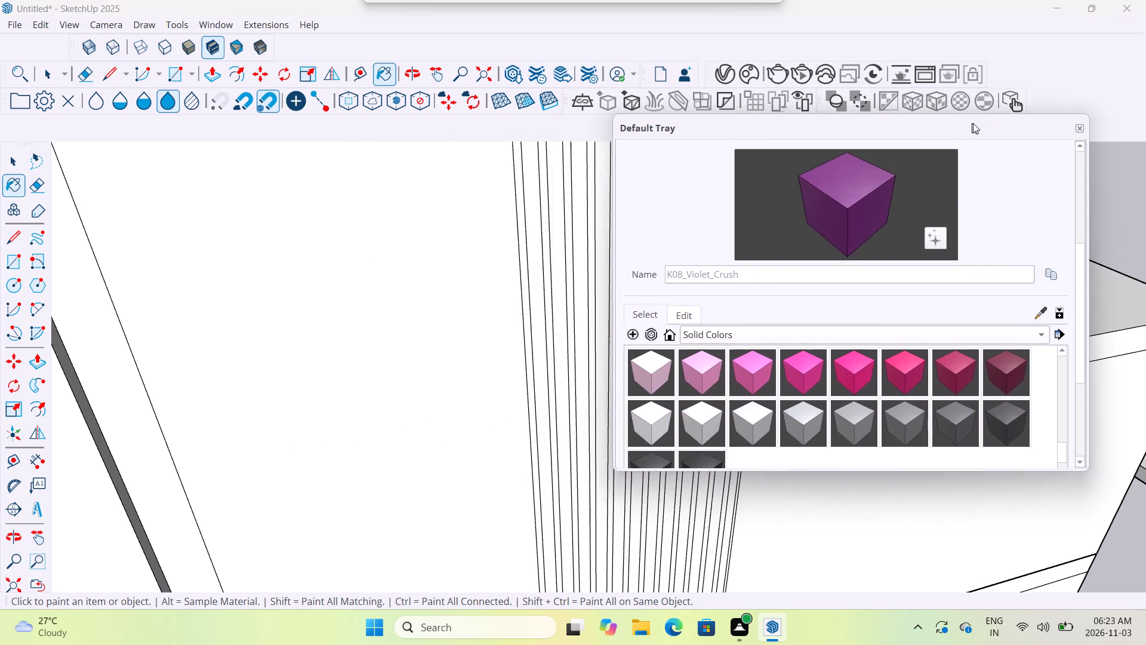
left_click_drag(973, 123, 666, 188)
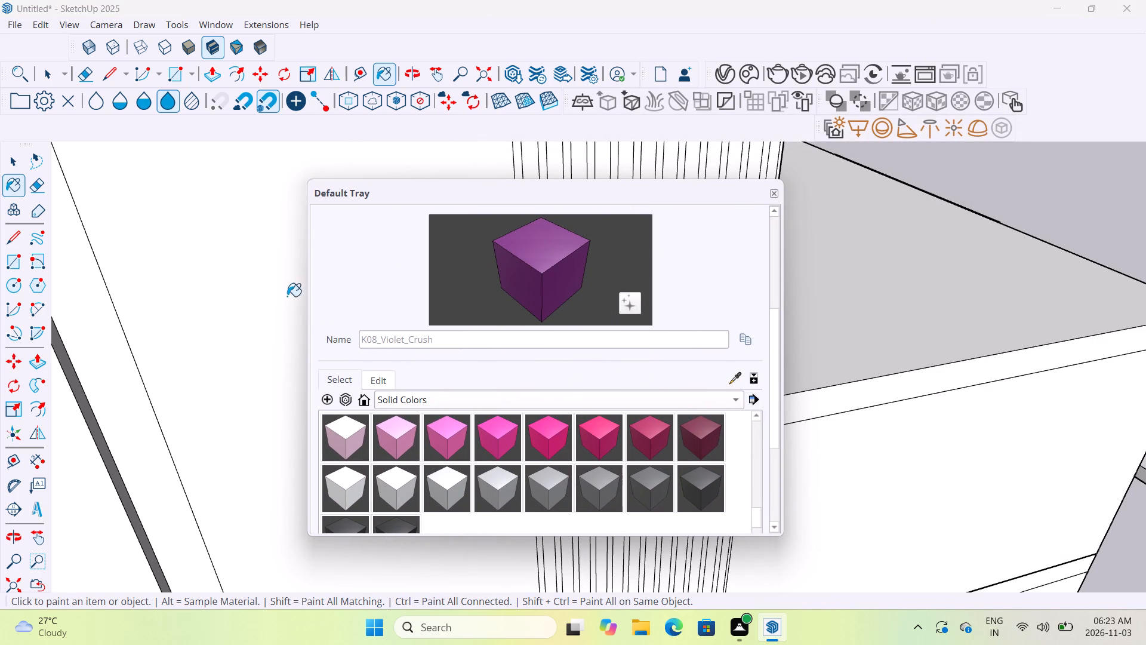
left_click_drag(309, 276, 452, 278)
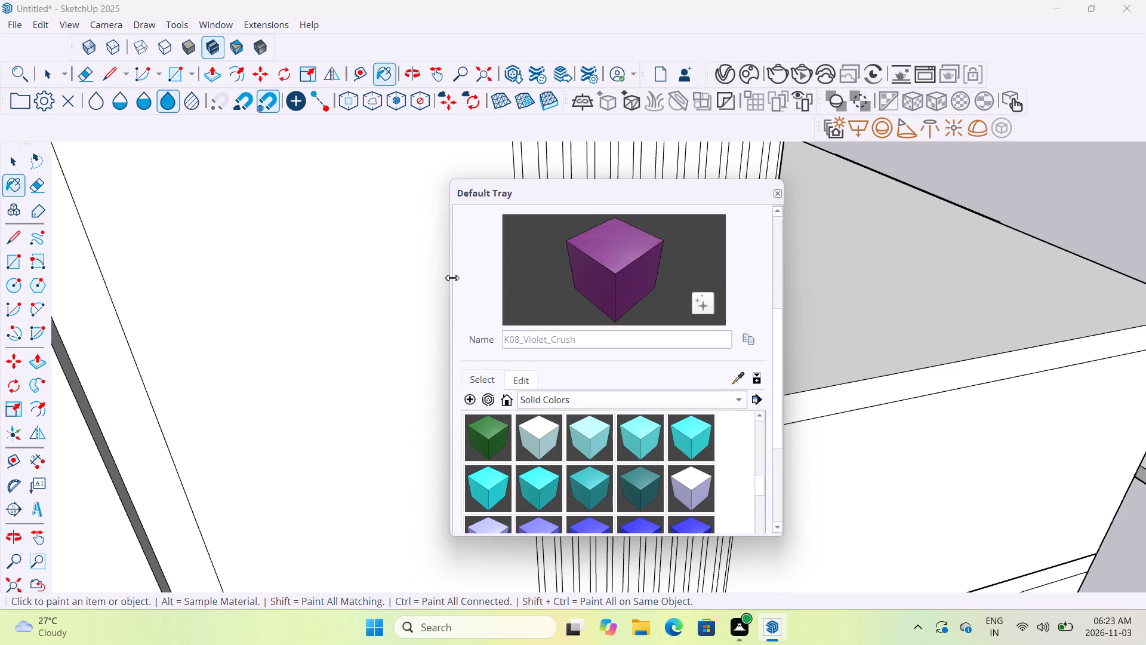
left_click_drag(452, 278, 640, 293)
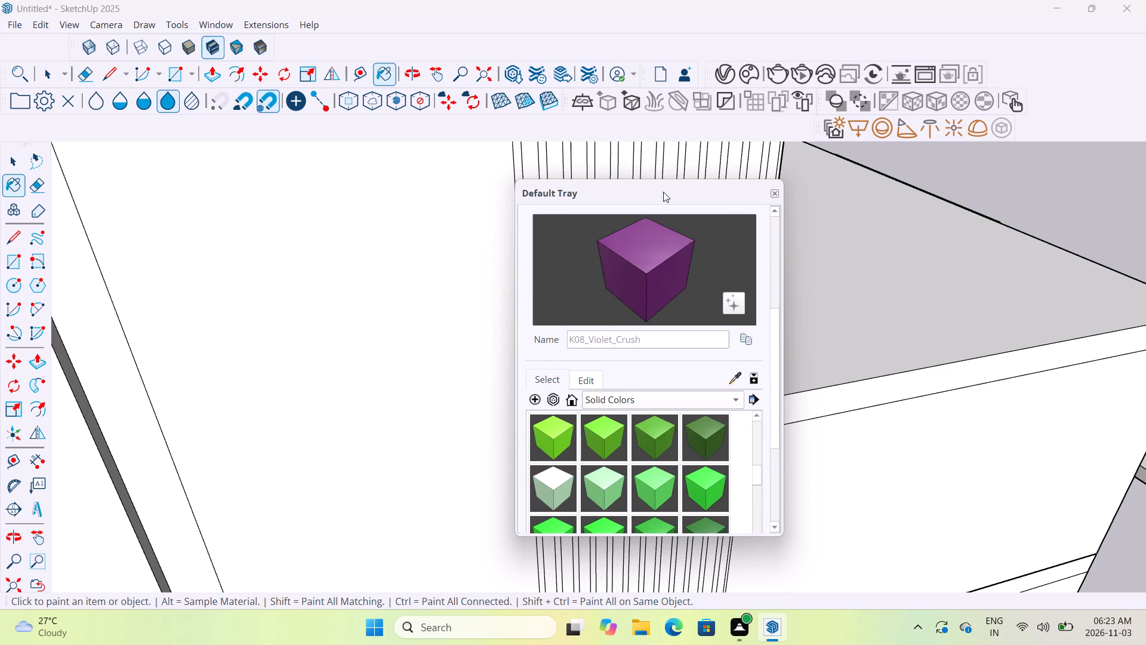
left_click_drag(663, 192, 1009, 144)
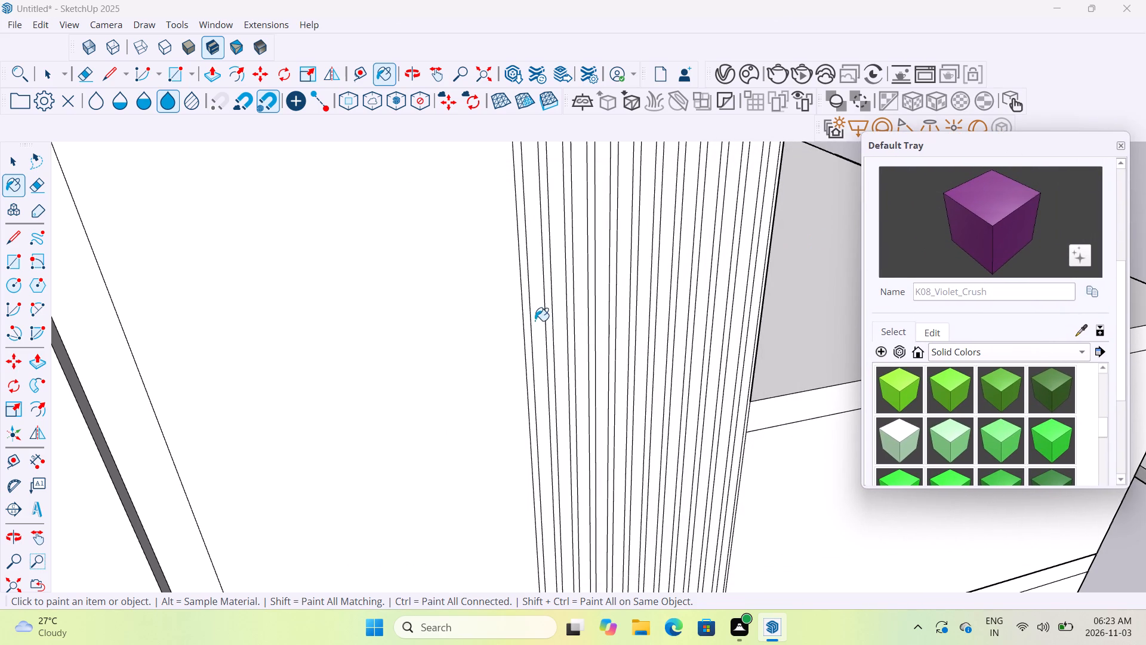
Paint the first wide vertical strip of the ribbed facade with K08_Violet_Crush.
scroll(528, 321, "up", 4)
left_click(541, 312)
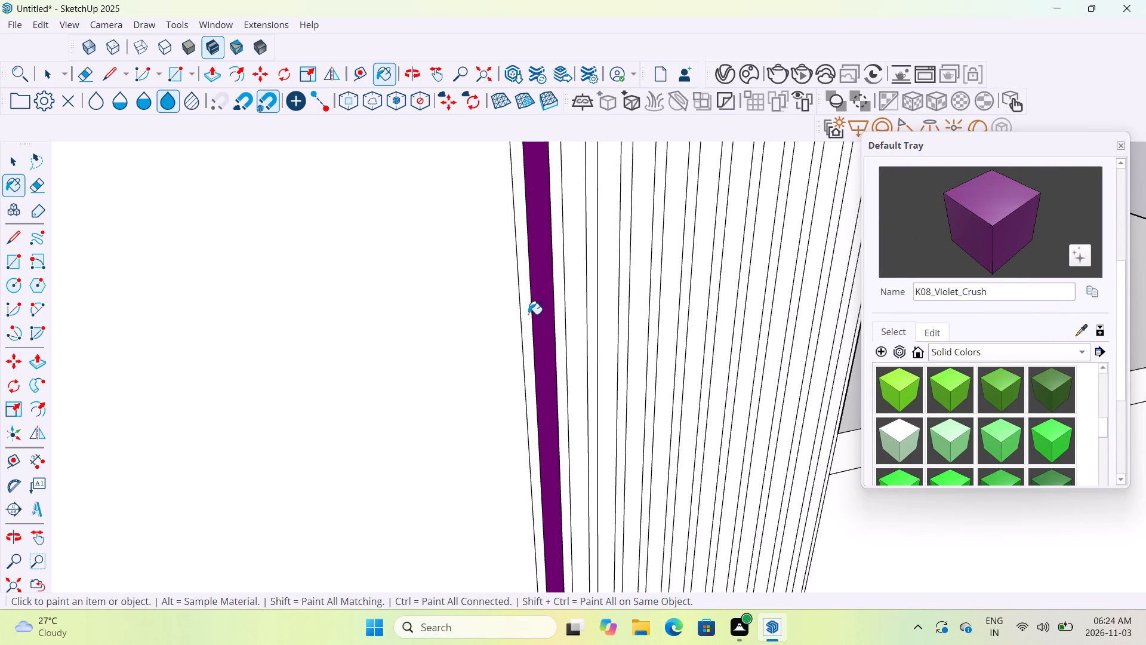
Run a V-Ray test render of the facade with its first painted strip, and close the frame buffer.
scroll(568, 340, "down", 12)
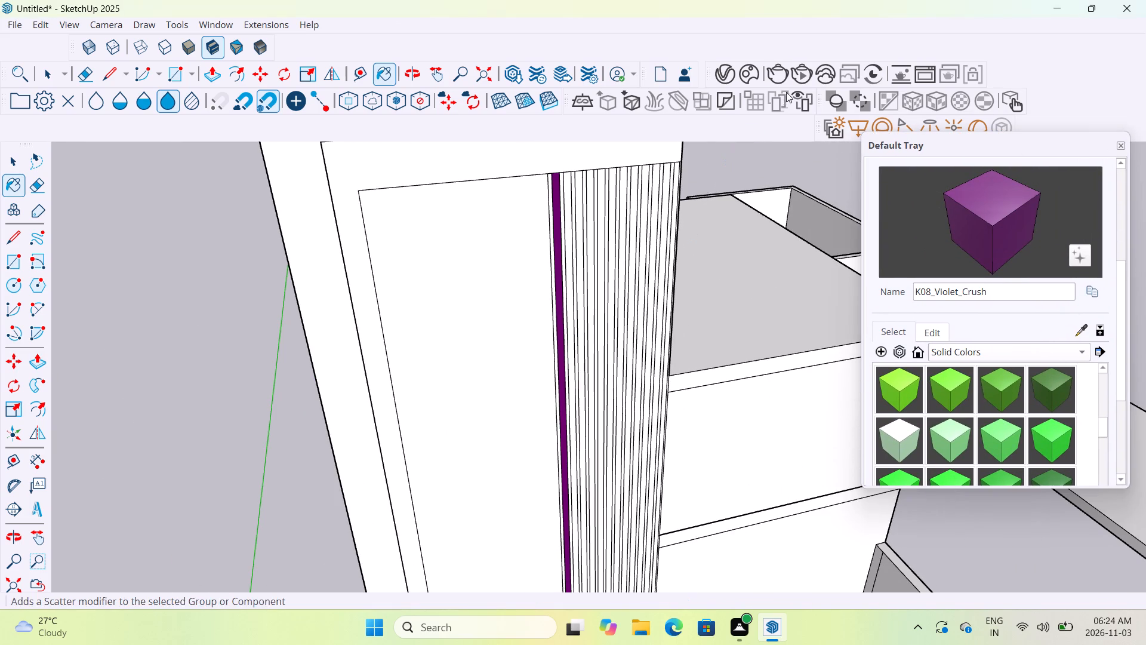
left_click(774, 71)
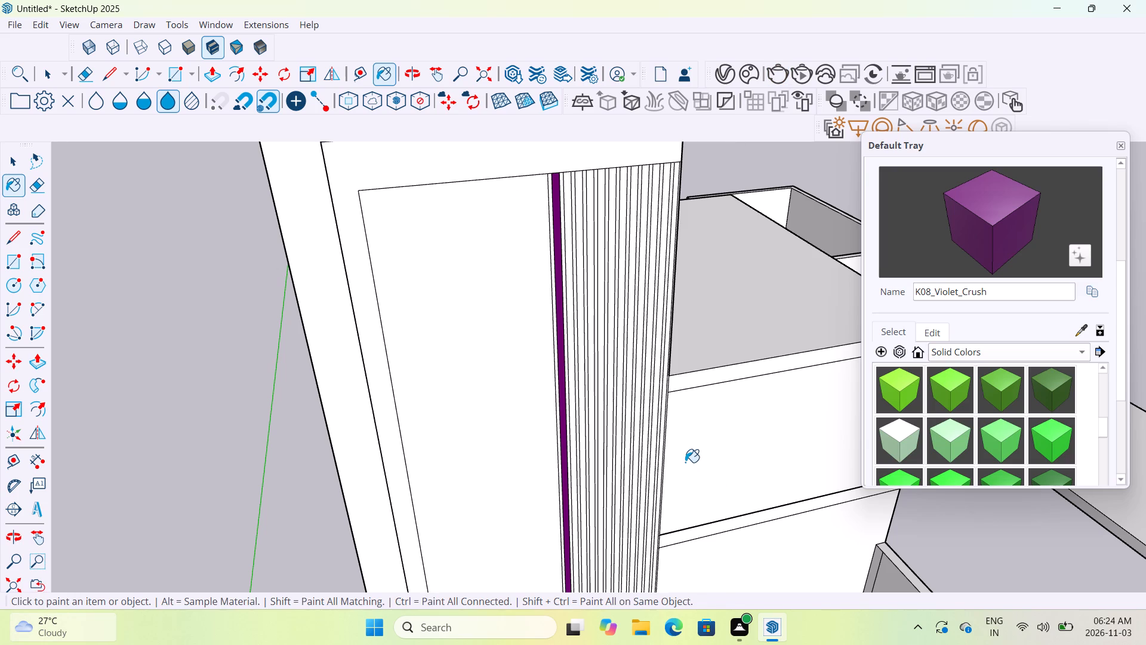
left_click(773, 78)
left_click(778, 75)
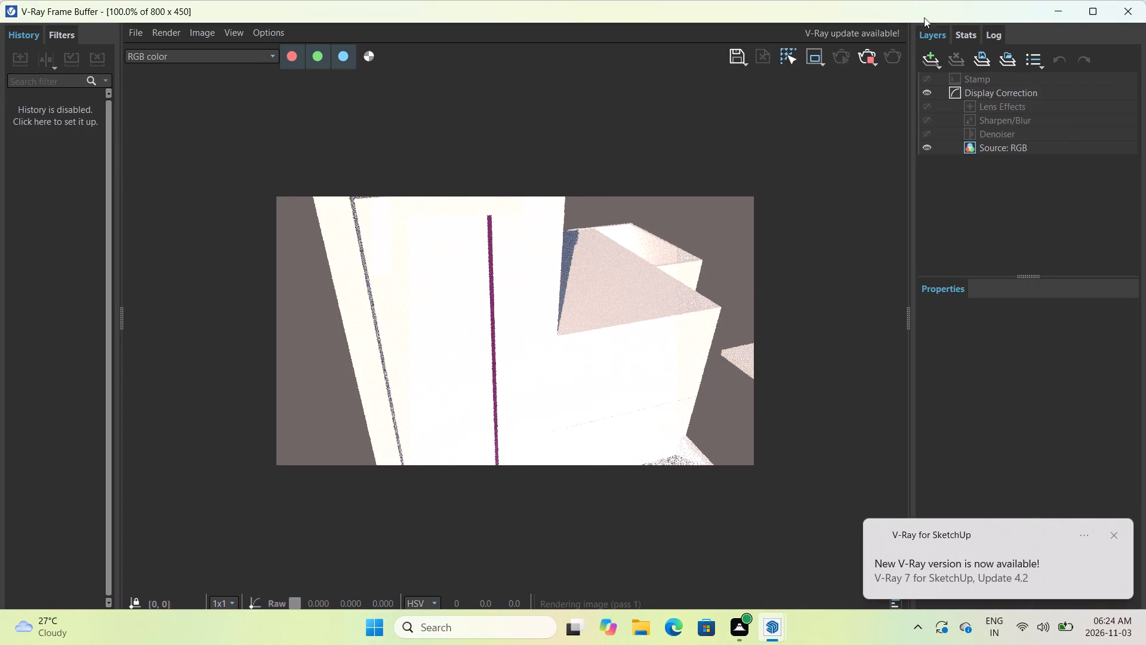
left_click(1123, 19)
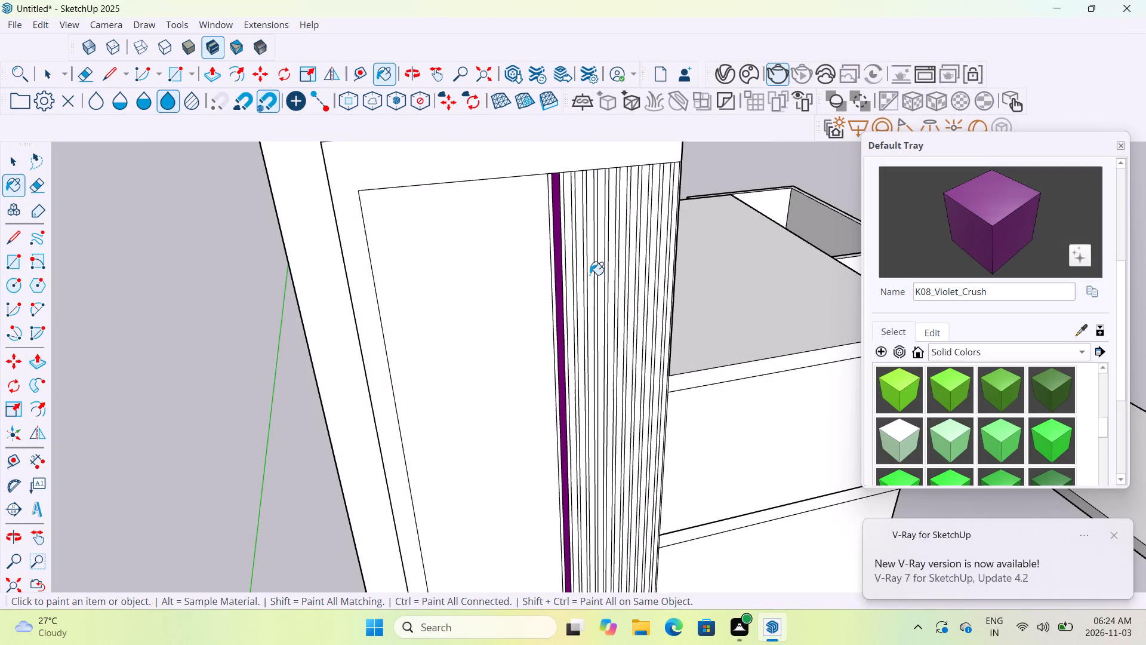
Paint the narrow strip before the violet one and the five strips after it with K08_Violet_Crush.
scroll(572, 285, "up", 7)
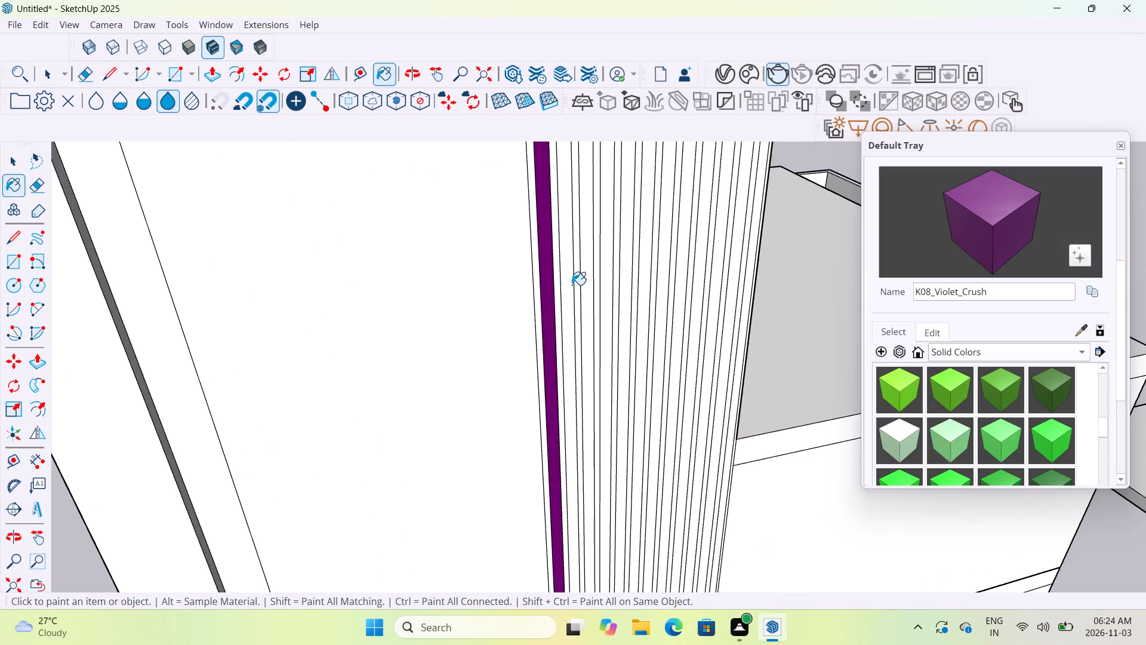
scroll(572, 285, "up", 3)
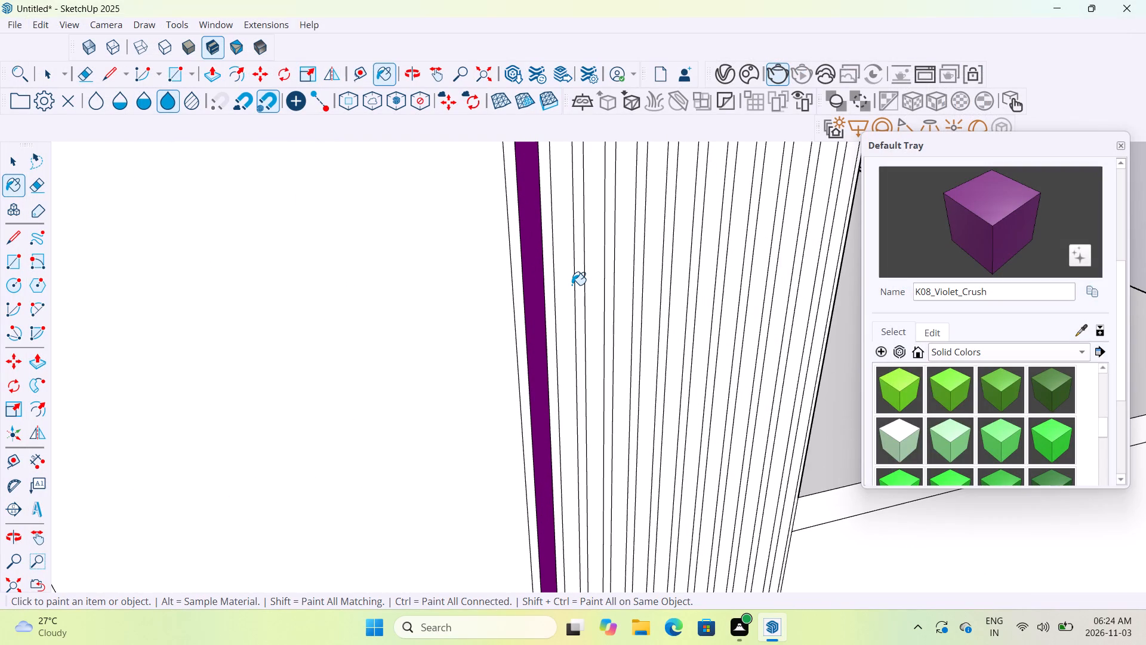
scroll(572, 285, "down", 6)
scroll(572, 285, "up", 6)
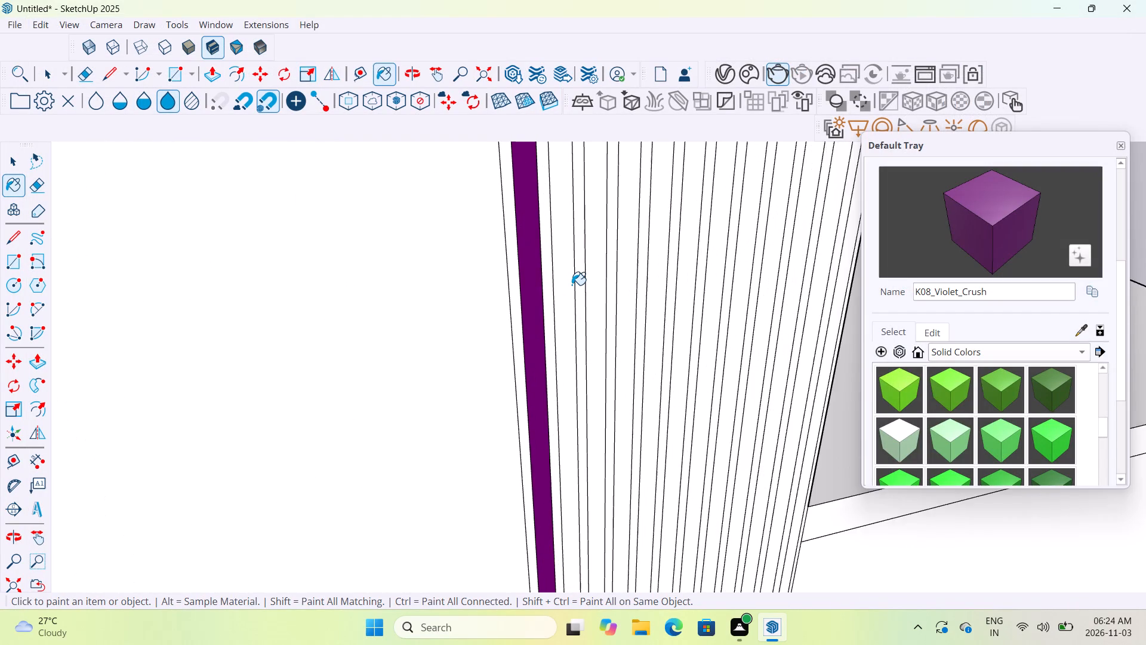
scroll(572, 285, "up", 6)
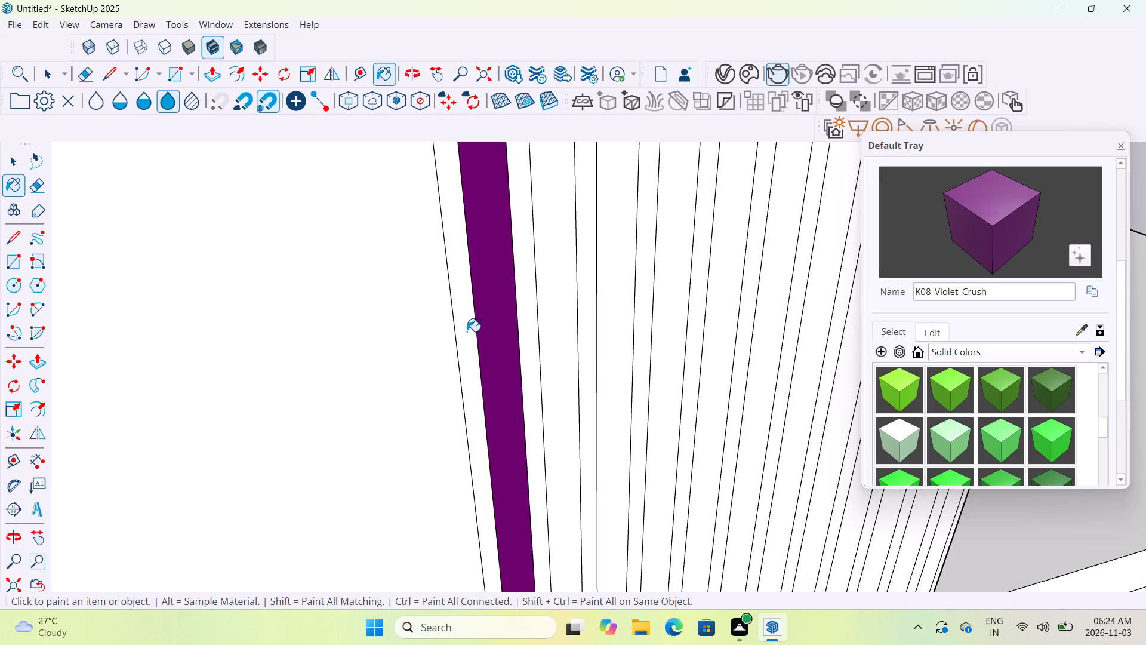
left_click(466, 330)
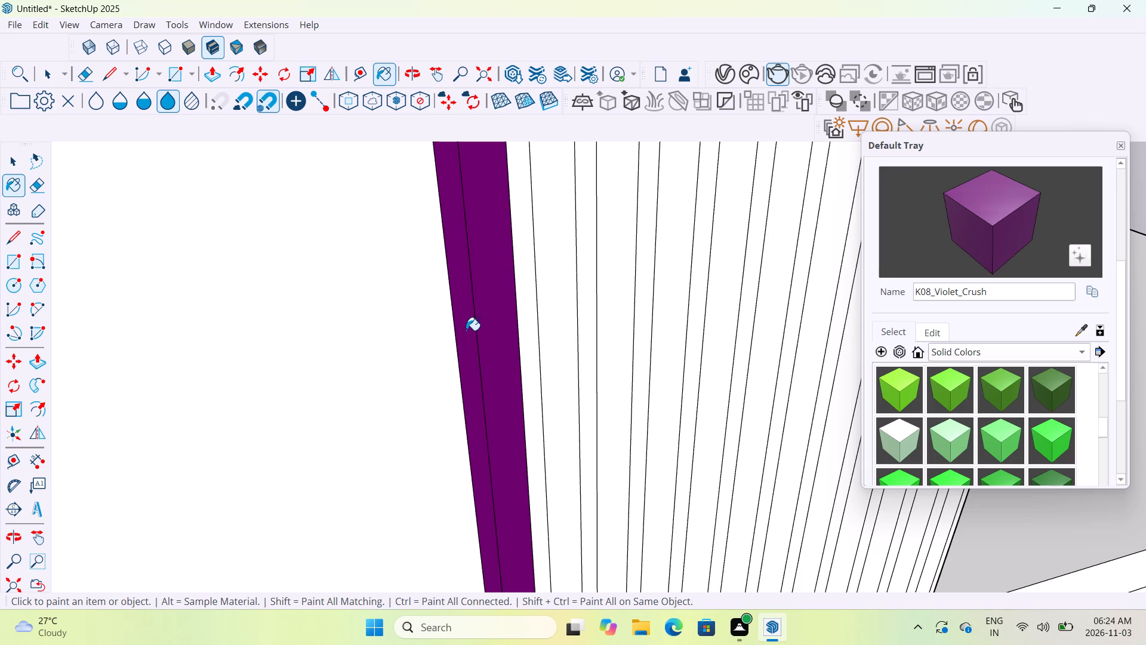
left_click(524, 313)
left_click(550, 307)
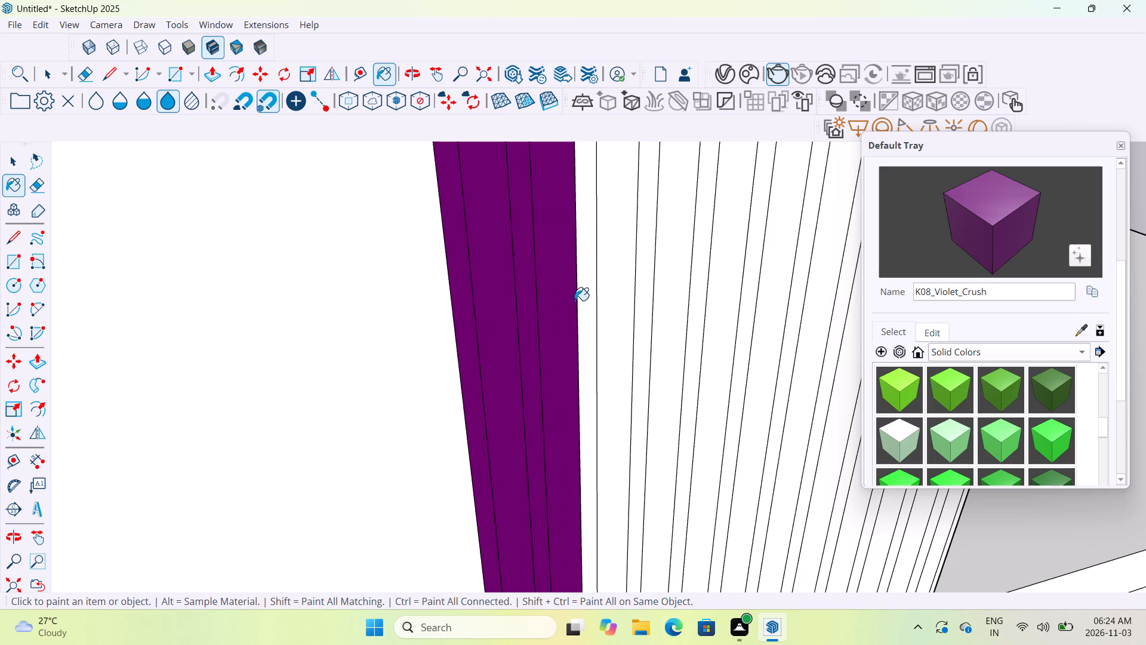
left_click(586, 297)
left_click(612, 297)
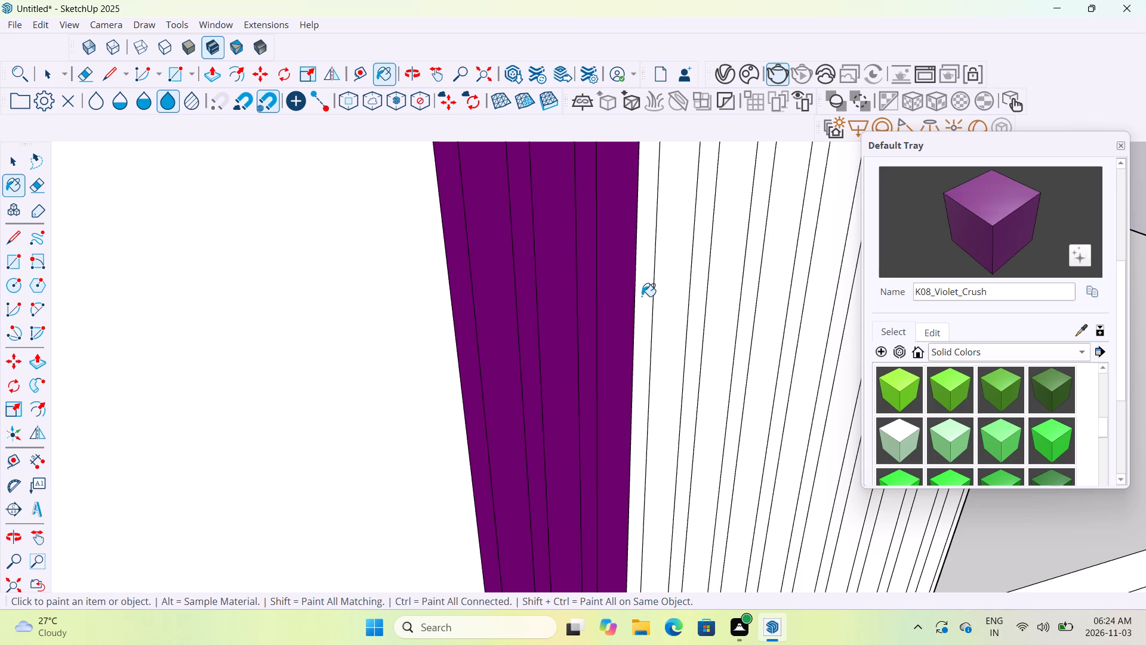
left_click(642, 296)
Examine the violet-painted strips against the whole front of the building.
scroll(673, 296, "down", 14)
scroll(674, 299, "up", 1)
scroll(674, 299, "down", 3)
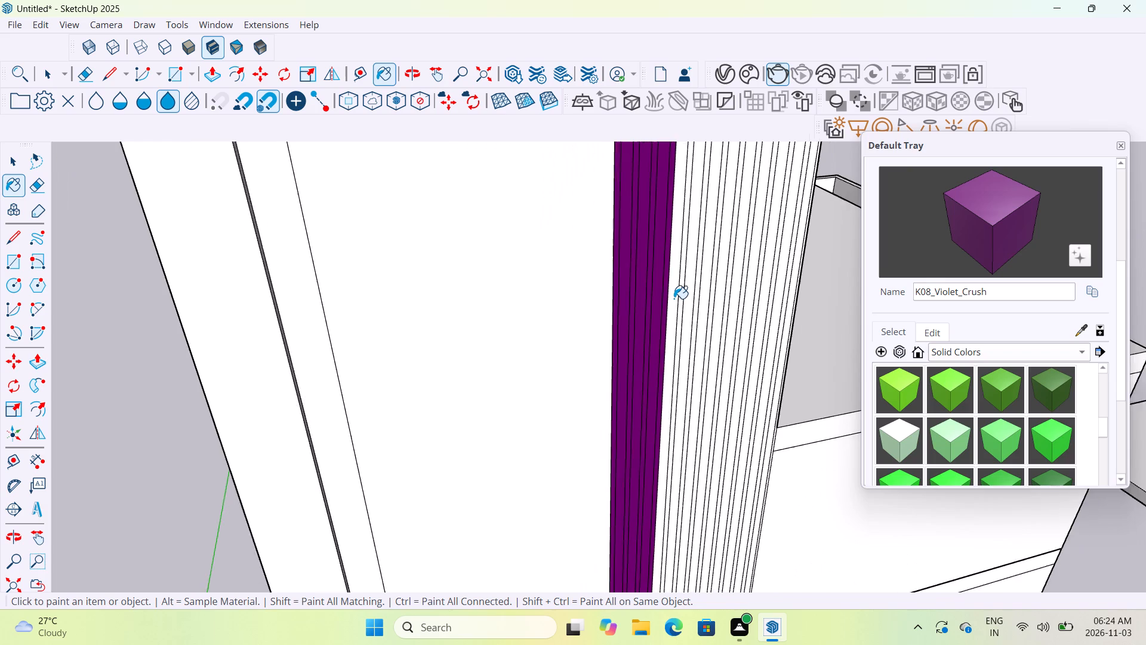
scroll(674, 299, "down", 14)
middle_click_drag(799, 437, 731, 410)
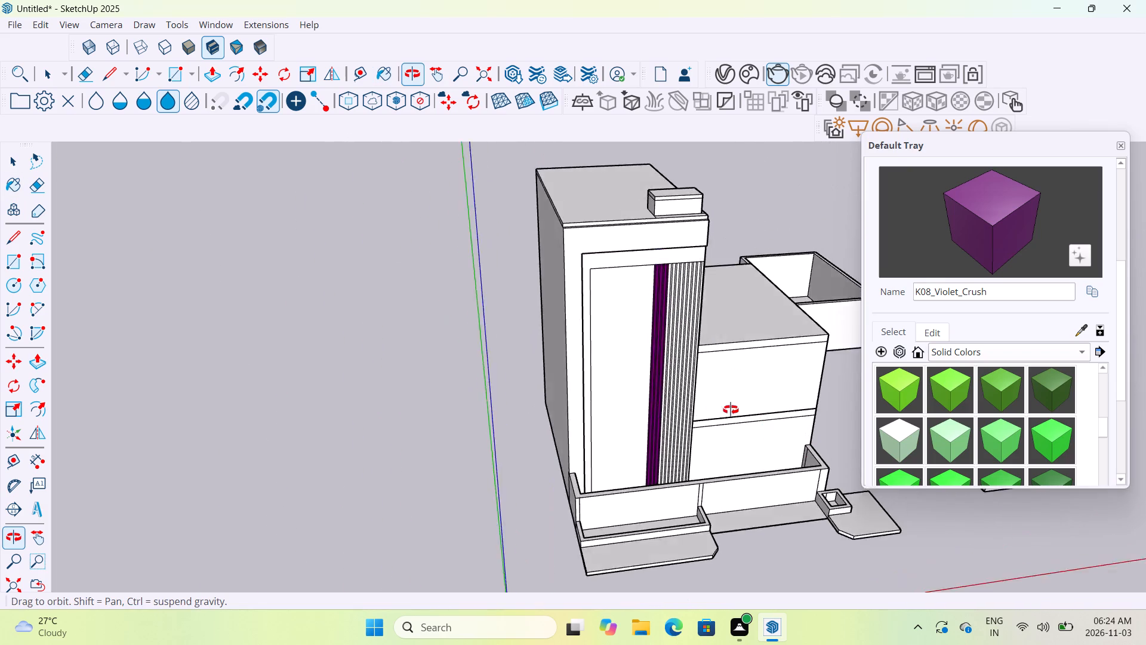
middle_click_drag(731, 410, 639, 303)
scroll(643, 347, "down", 1)
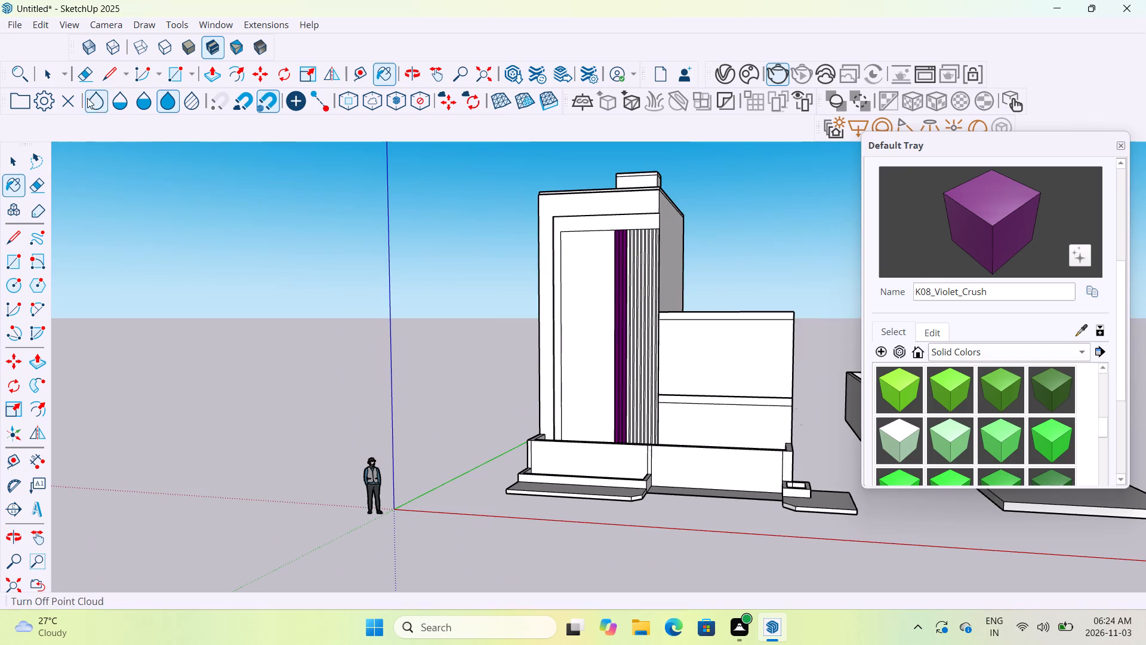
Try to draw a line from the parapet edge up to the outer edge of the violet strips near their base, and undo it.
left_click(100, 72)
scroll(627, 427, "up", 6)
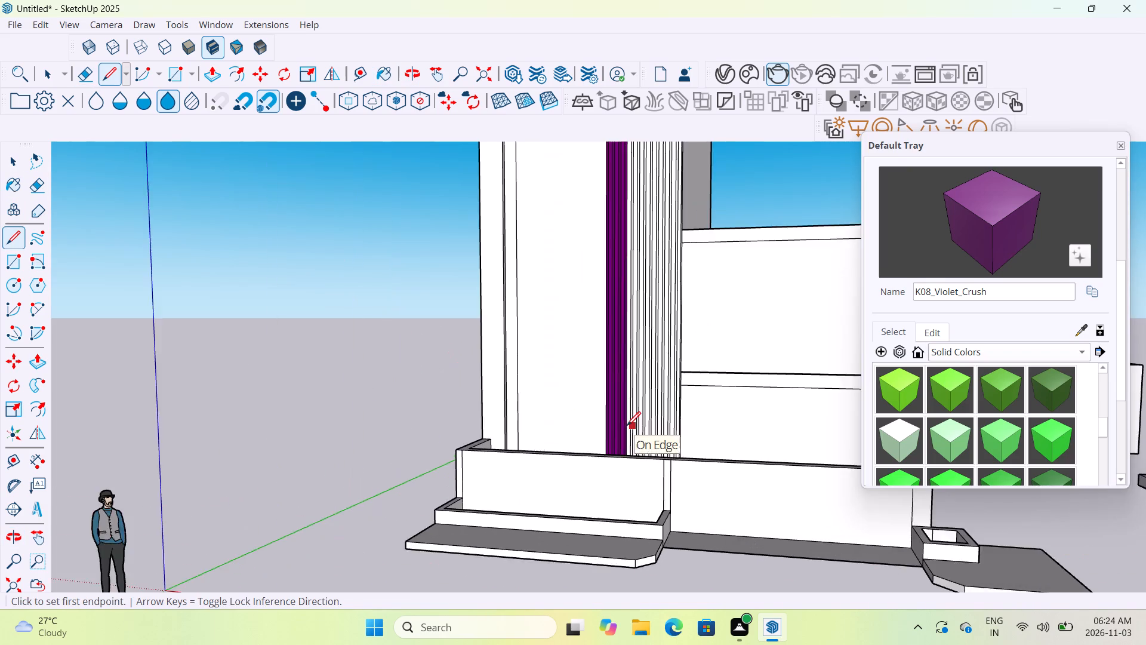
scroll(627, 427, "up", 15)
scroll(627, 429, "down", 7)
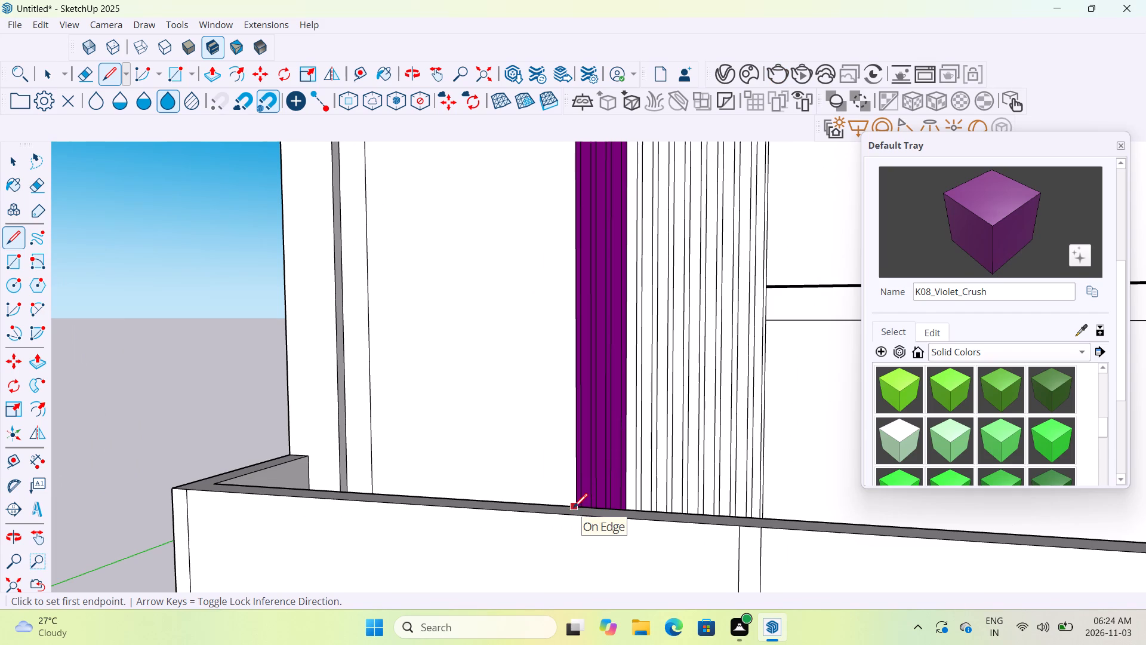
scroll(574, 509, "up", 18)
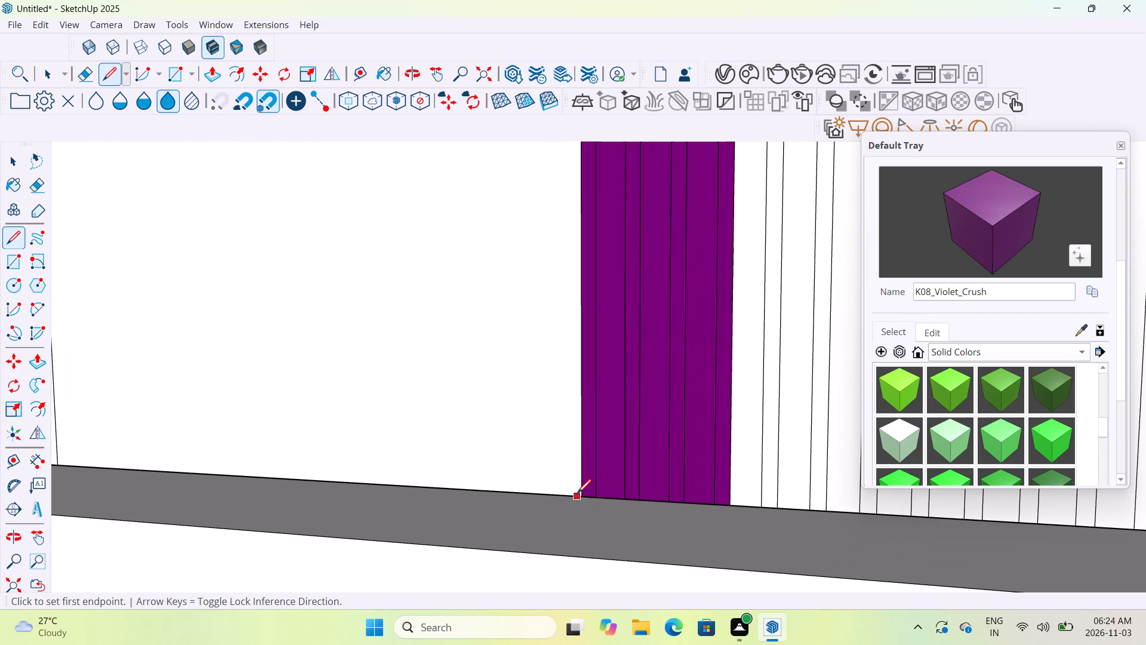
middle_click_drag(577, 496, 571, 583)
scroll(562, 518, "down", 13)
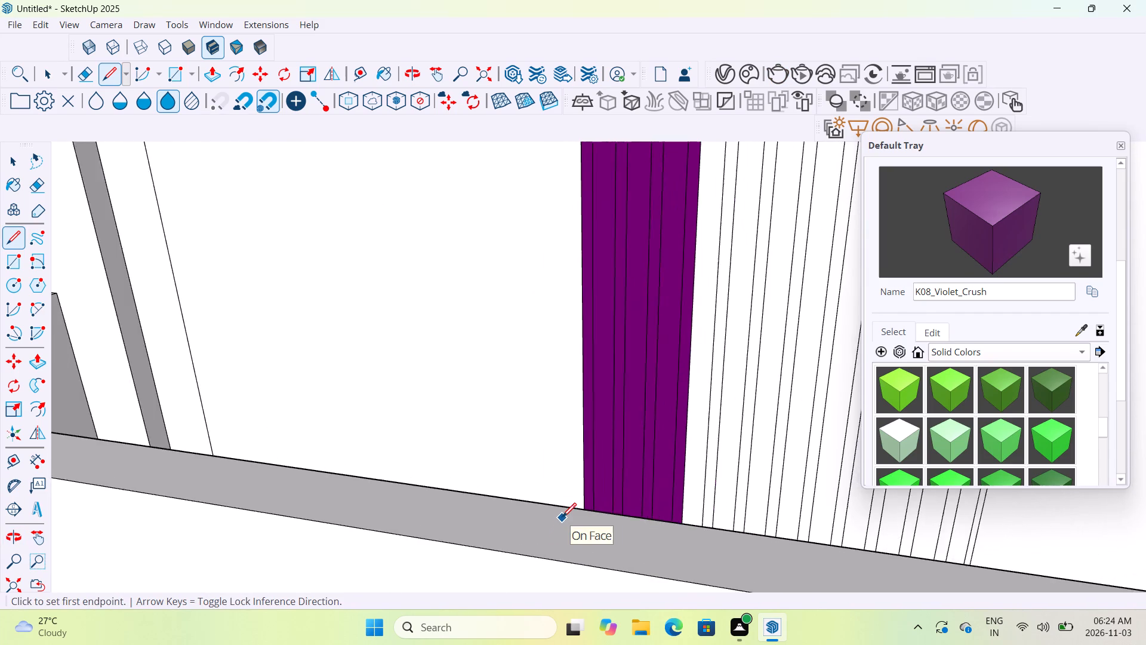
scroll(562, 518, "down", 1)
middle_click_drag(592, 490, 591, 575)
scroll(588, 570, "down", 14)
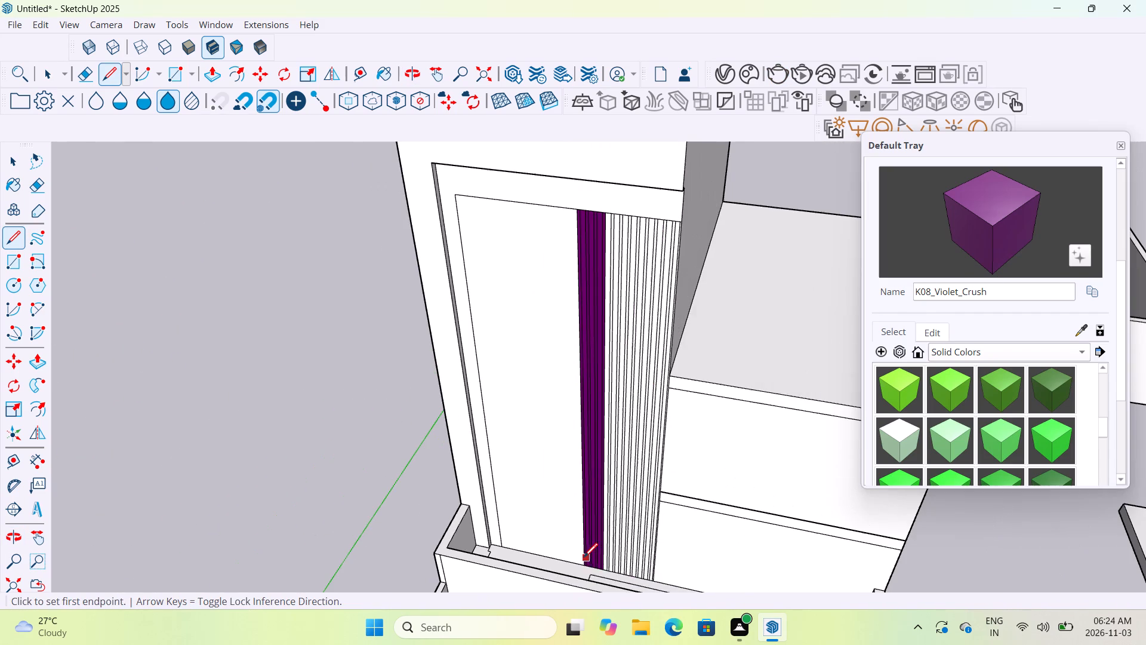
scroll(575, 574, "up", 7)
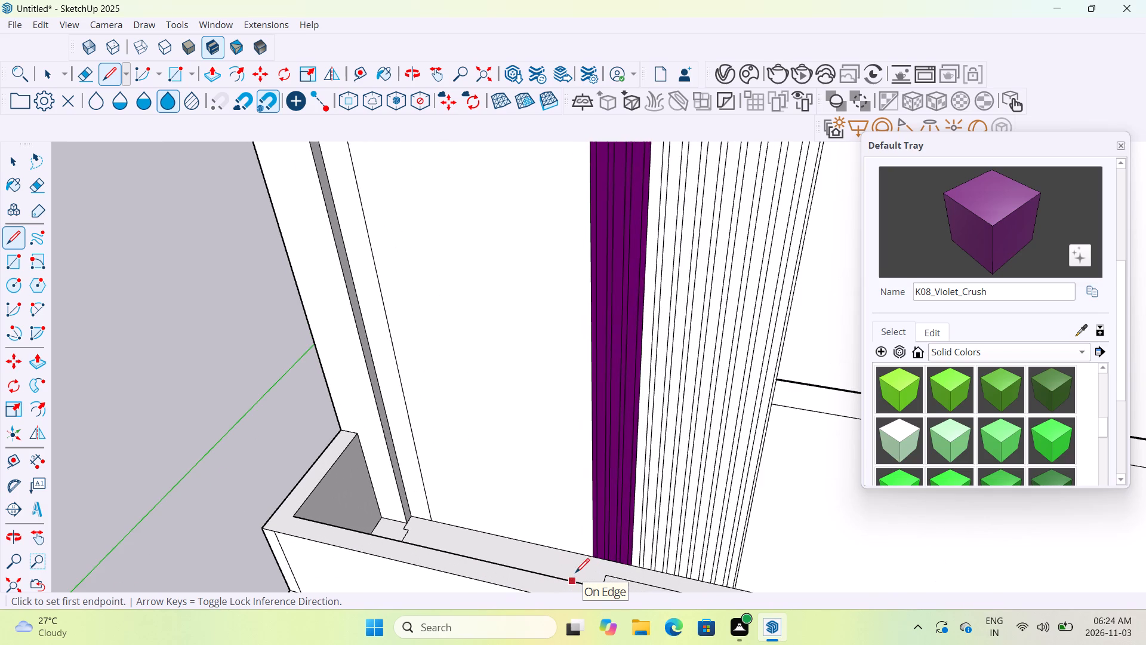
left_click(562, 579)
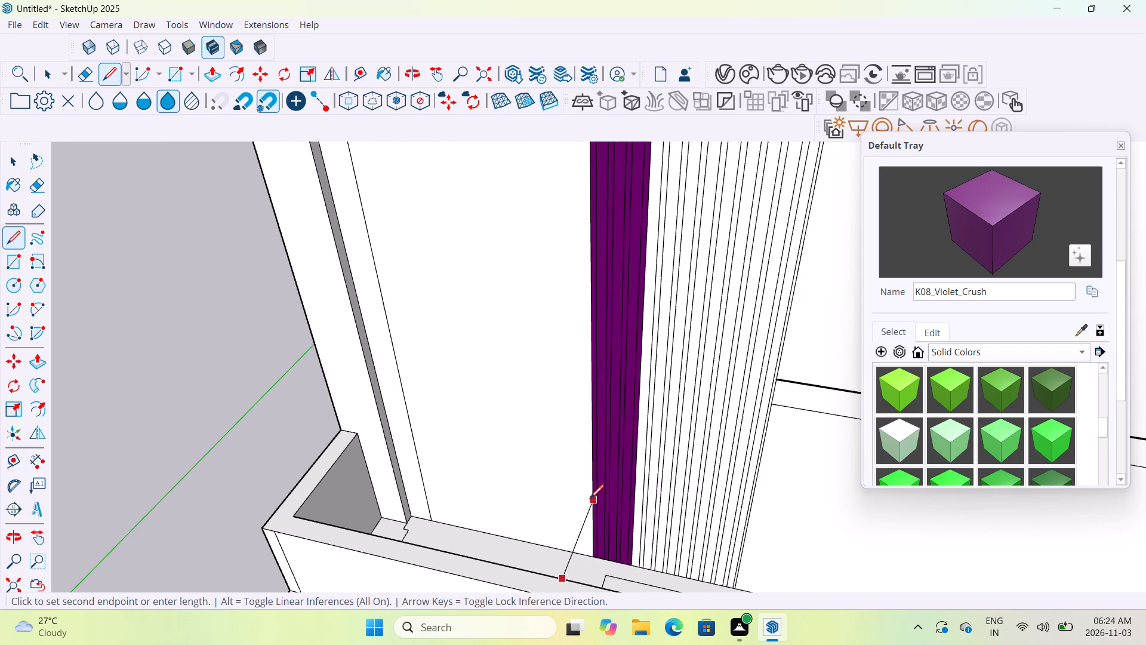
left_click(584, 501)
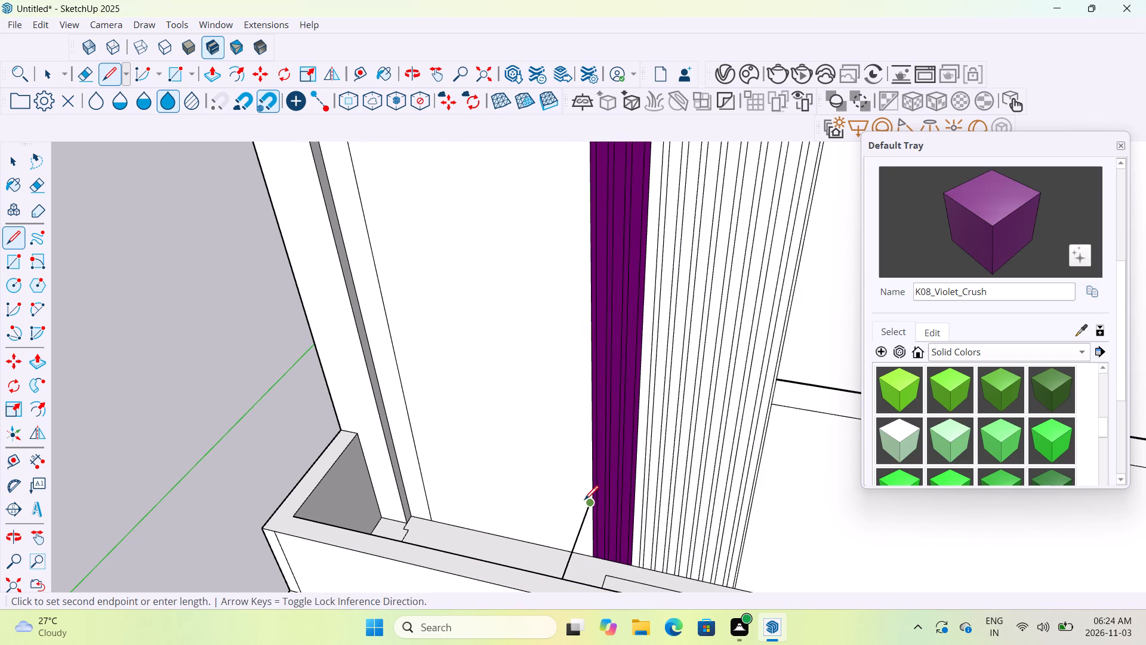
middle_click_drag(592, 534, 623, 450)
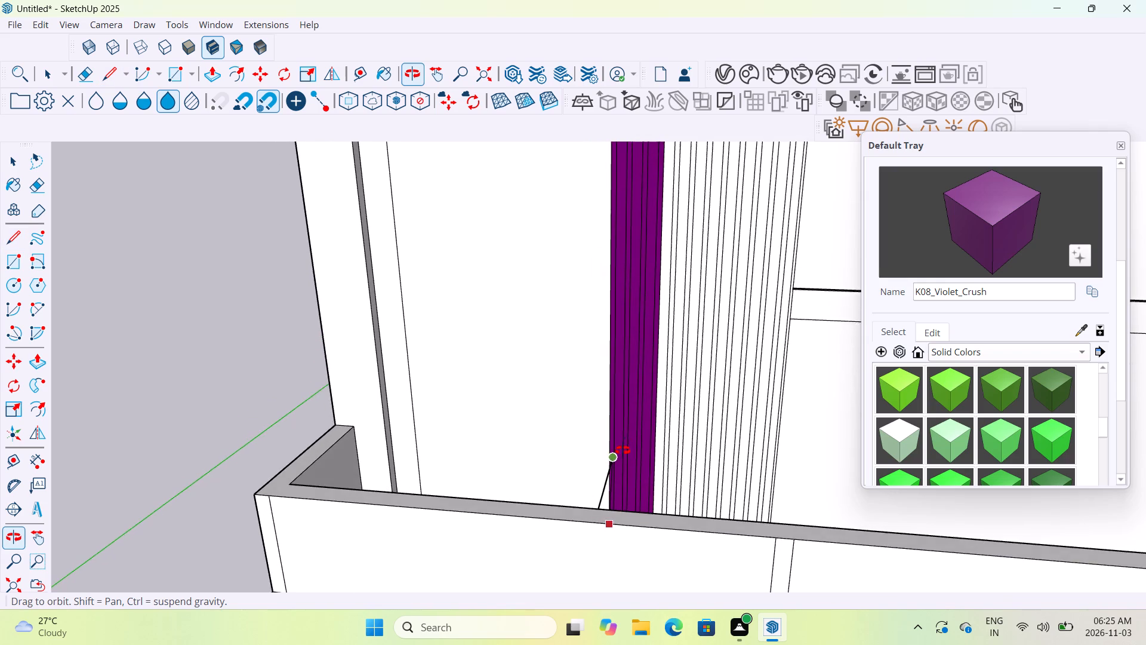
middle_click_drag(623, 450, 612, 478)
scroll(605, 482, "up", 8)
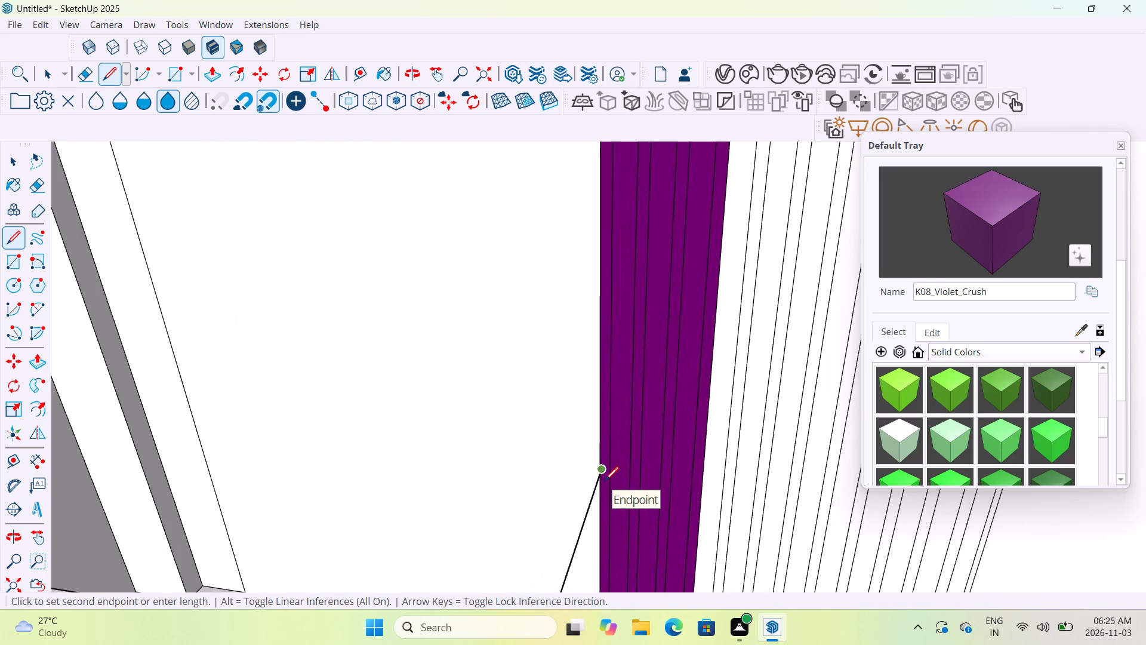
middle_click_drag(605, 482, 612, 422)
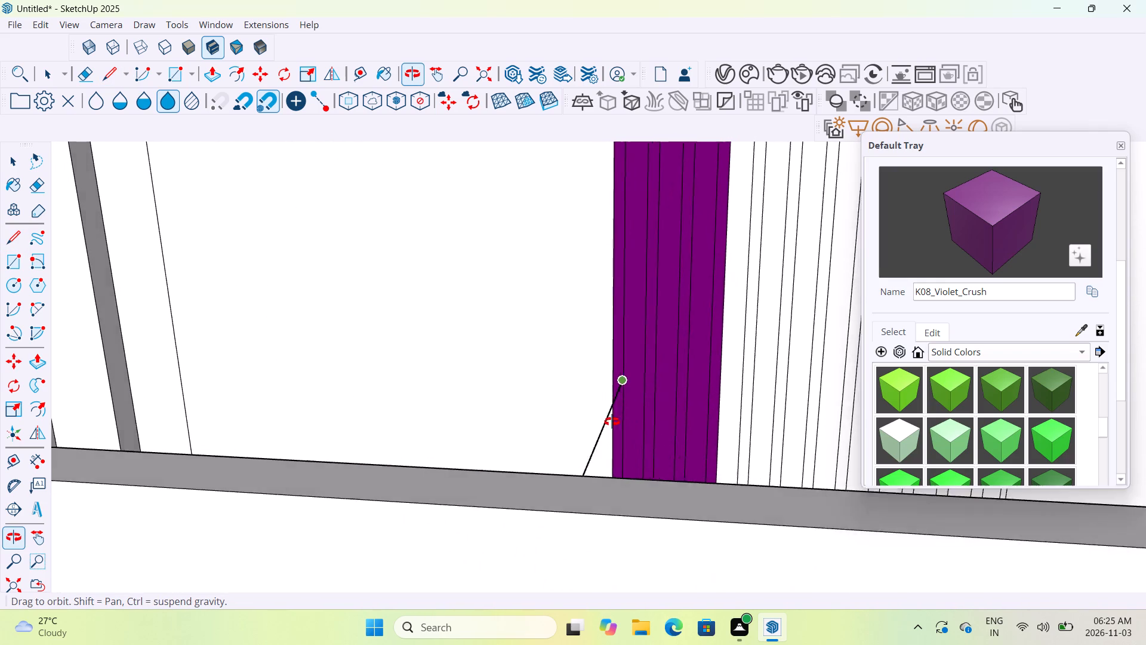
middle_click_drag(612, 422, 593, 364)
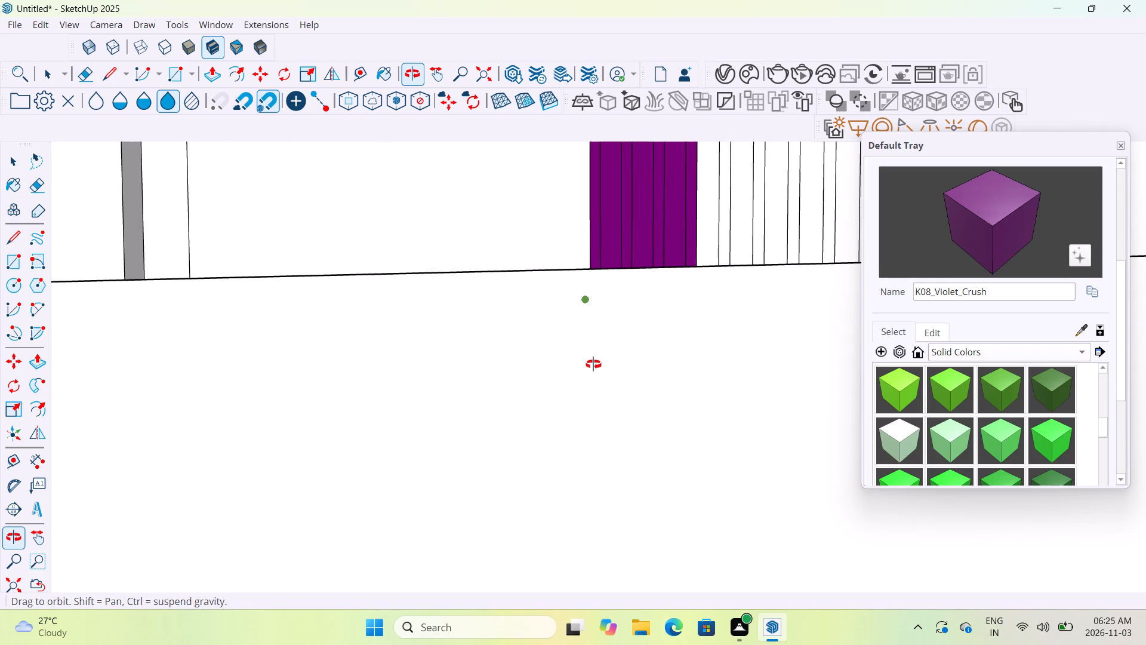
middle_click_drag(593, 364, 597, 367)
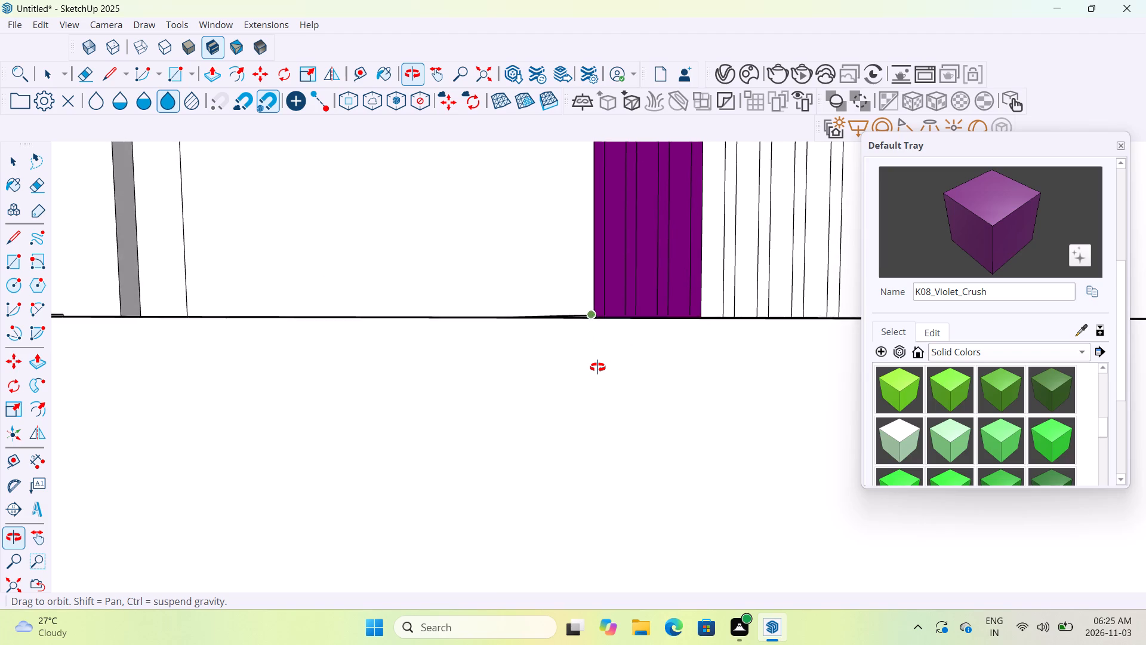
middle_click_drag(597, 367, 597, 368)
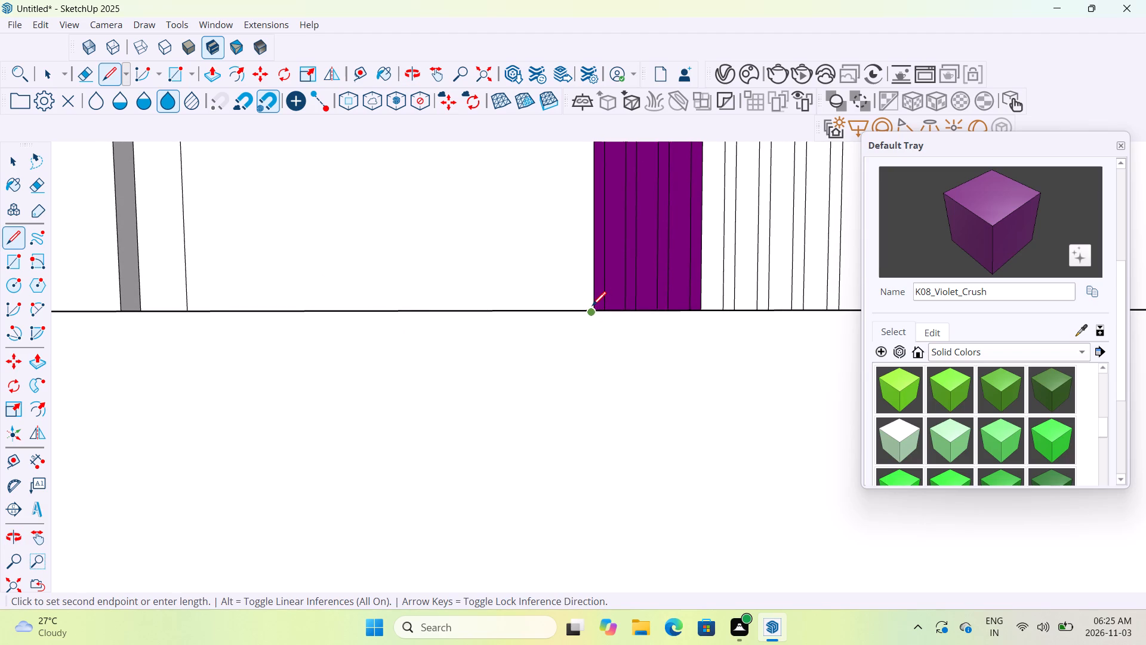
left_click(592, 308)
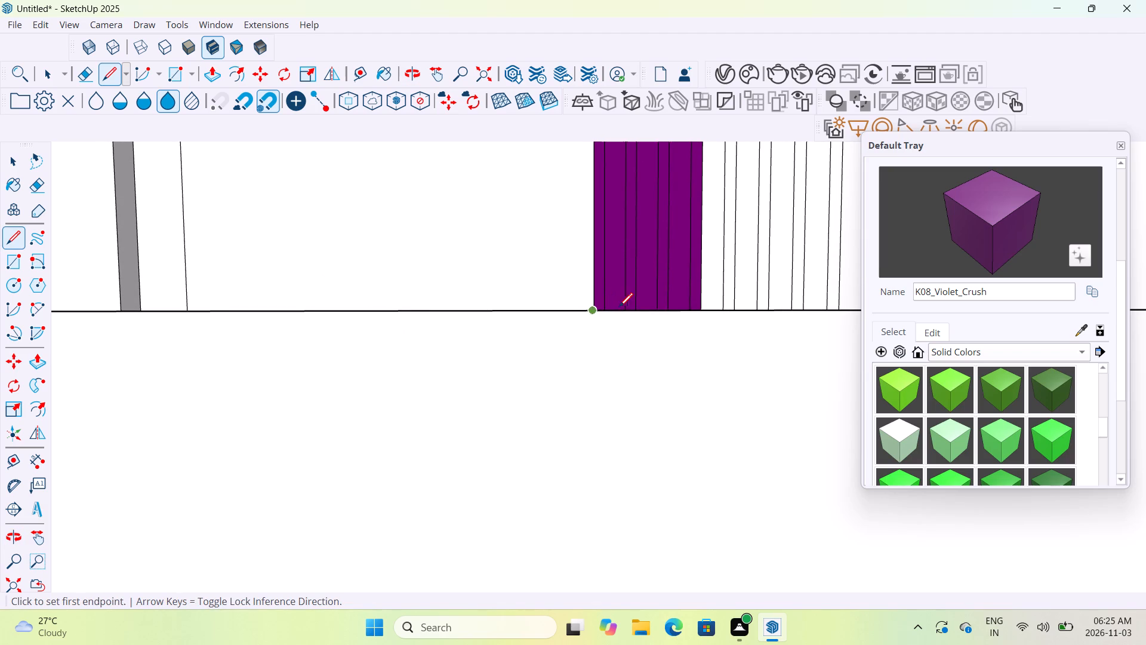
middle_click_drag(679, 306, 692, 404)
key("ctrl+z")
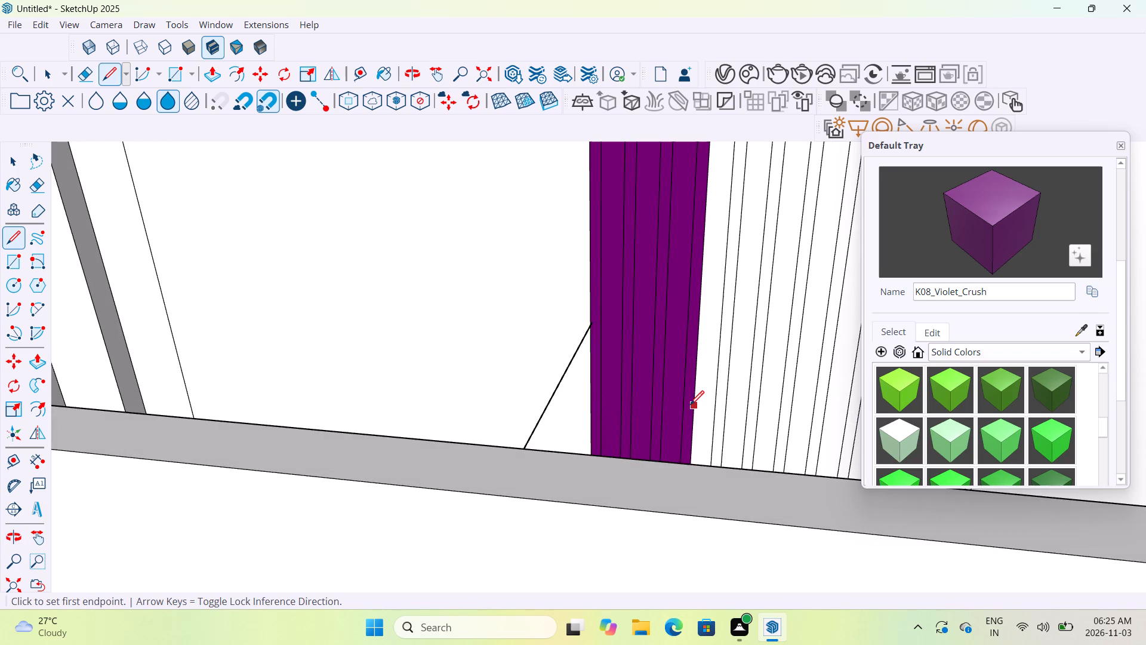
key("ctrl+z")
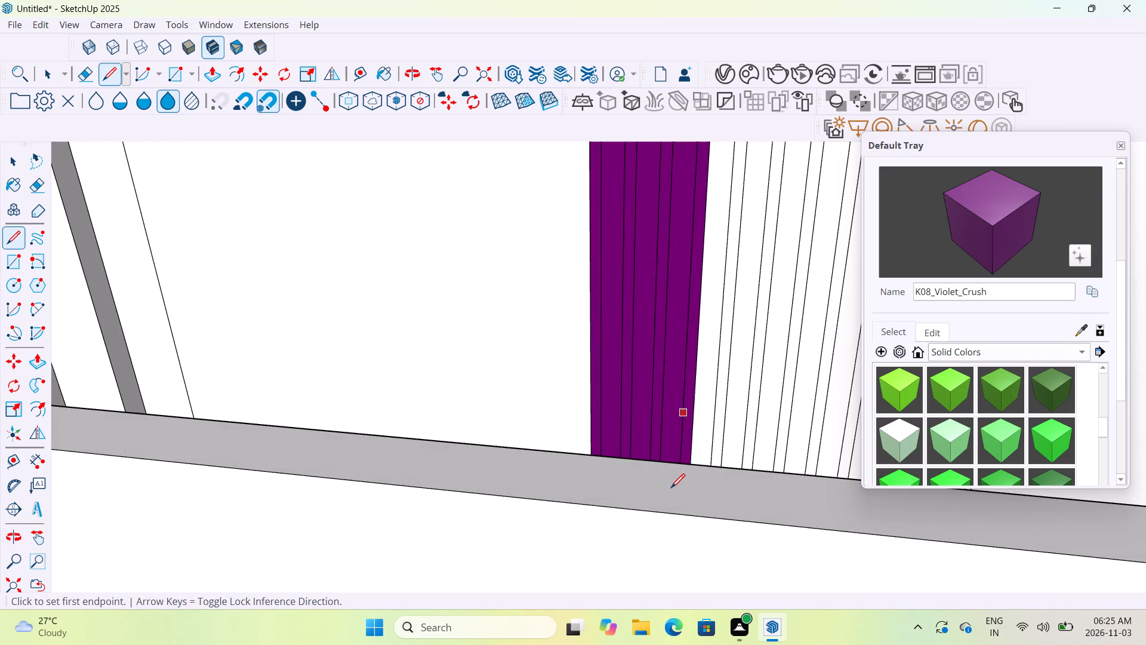
Draw a horizontal line across the ribbed strips just above the parapet, from the first violet strip's outer edge to the last strip's edge.
scroll(671, 489, "down", 15)
middle_click_drag(713, 500, 728, 447)
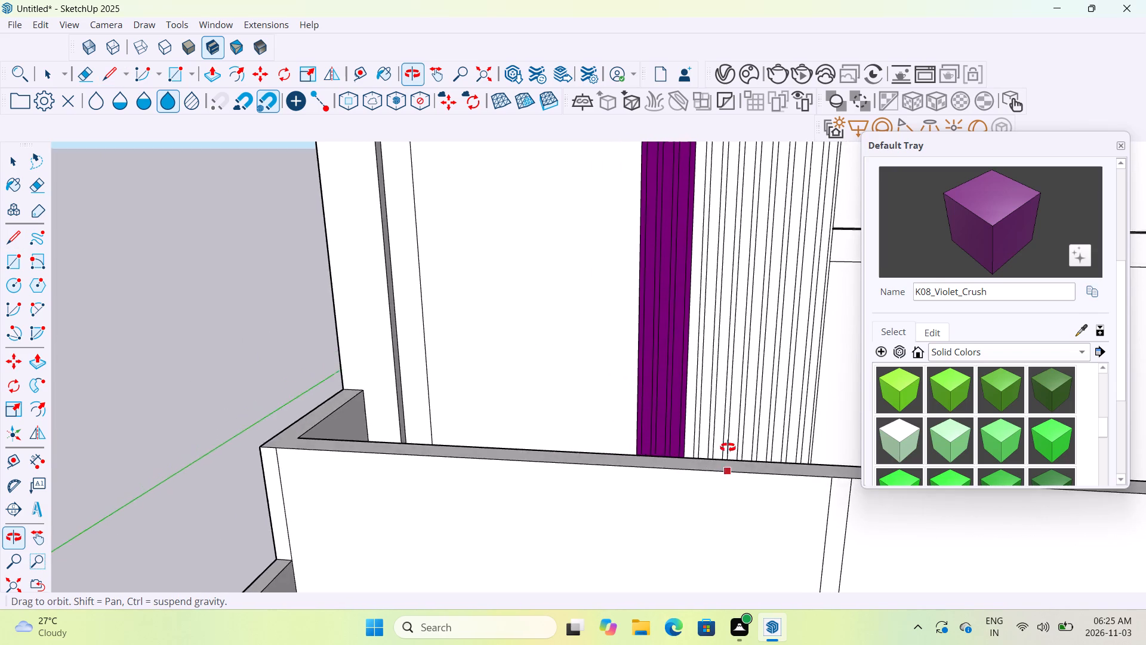
middle_click_drag(728, 447, 741, 395)
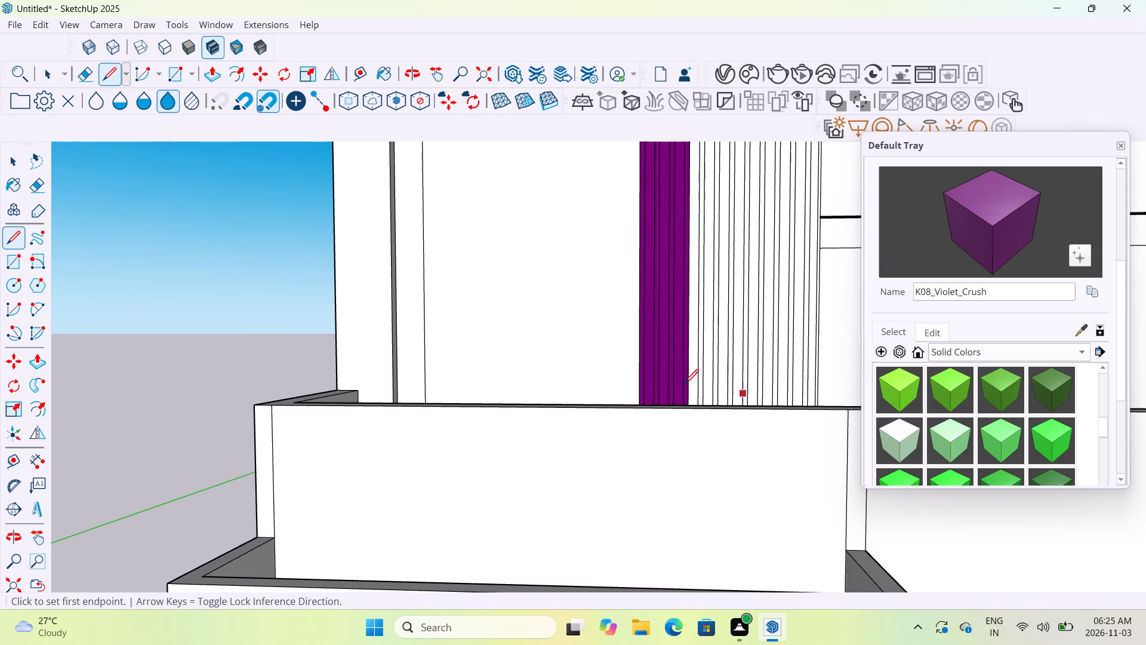
scroll(643, 401, "up", 10)
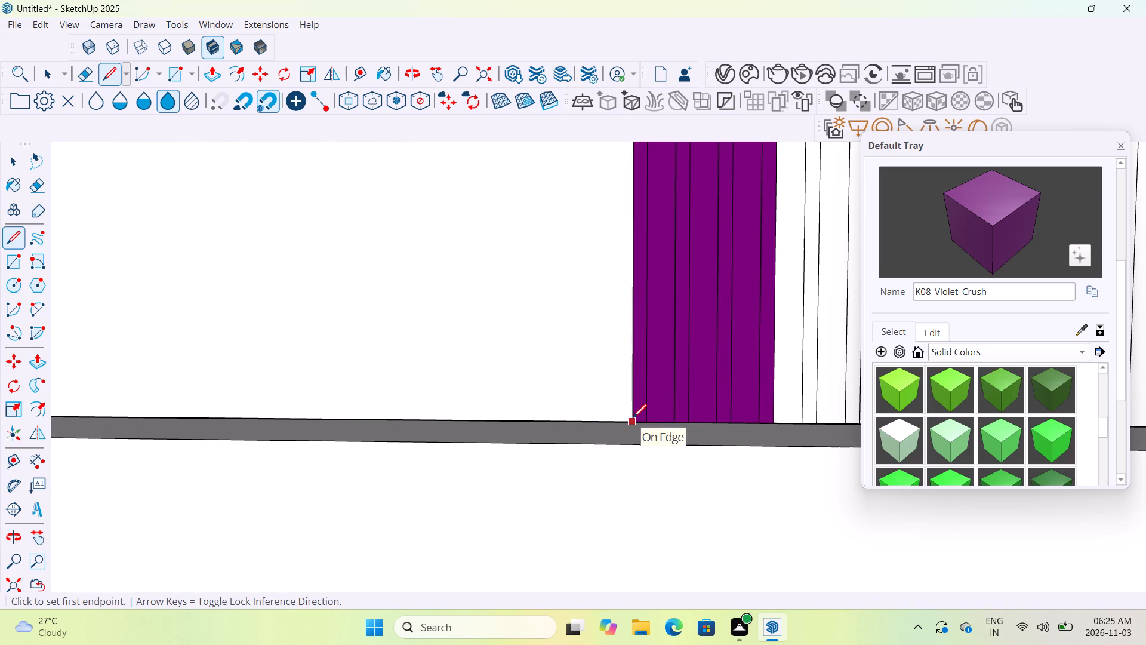
middle_click_drag(633, 419, 632, 434)
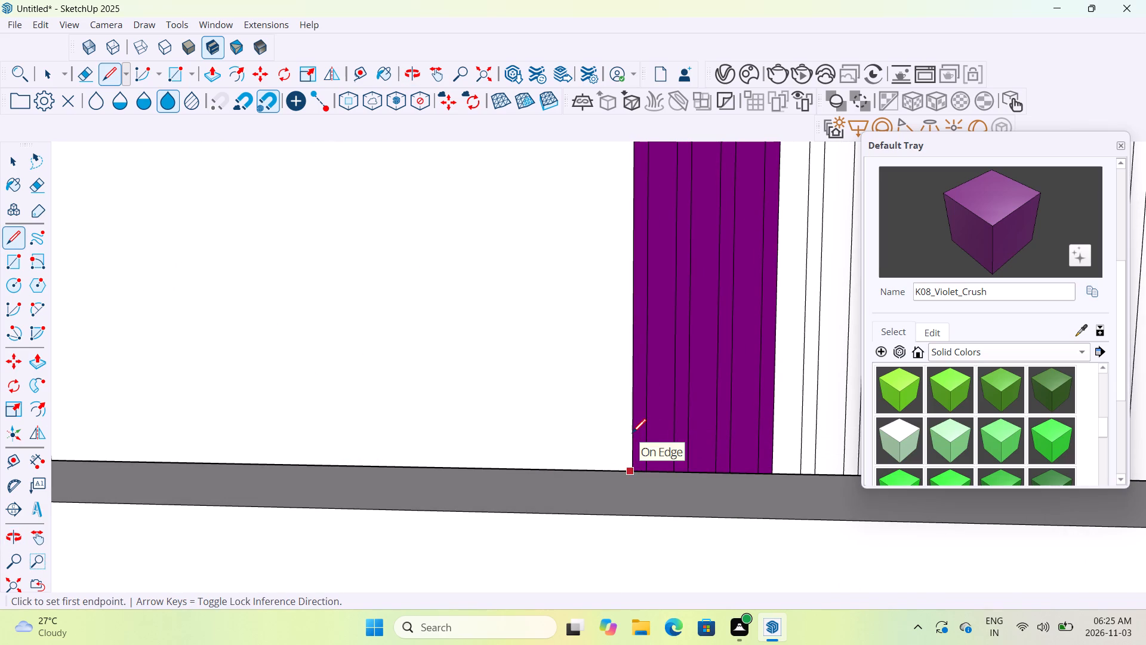
left_click(632, 438)
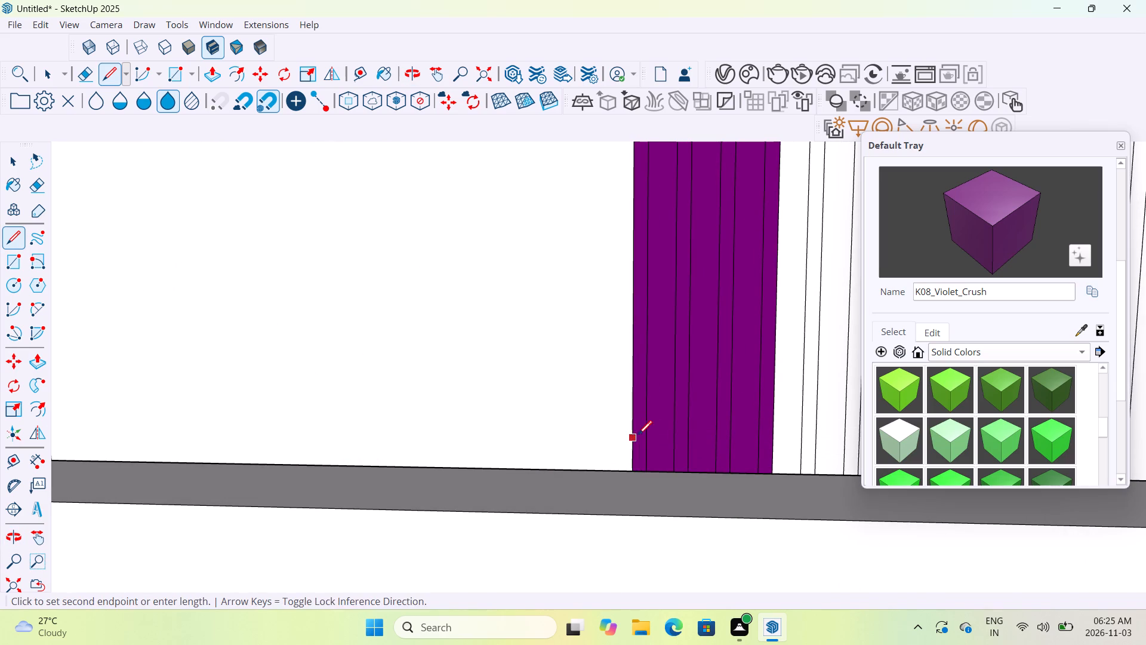
scroll(668, 435, "down", 7)
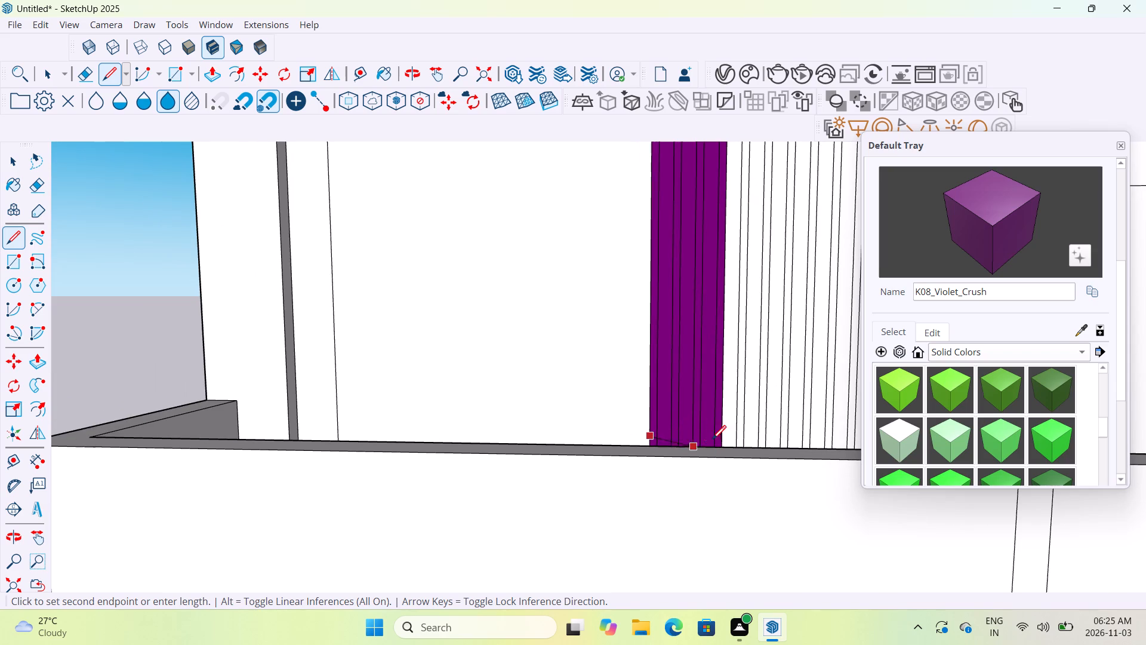
middle_click_drag(731, 440, 732, 428)
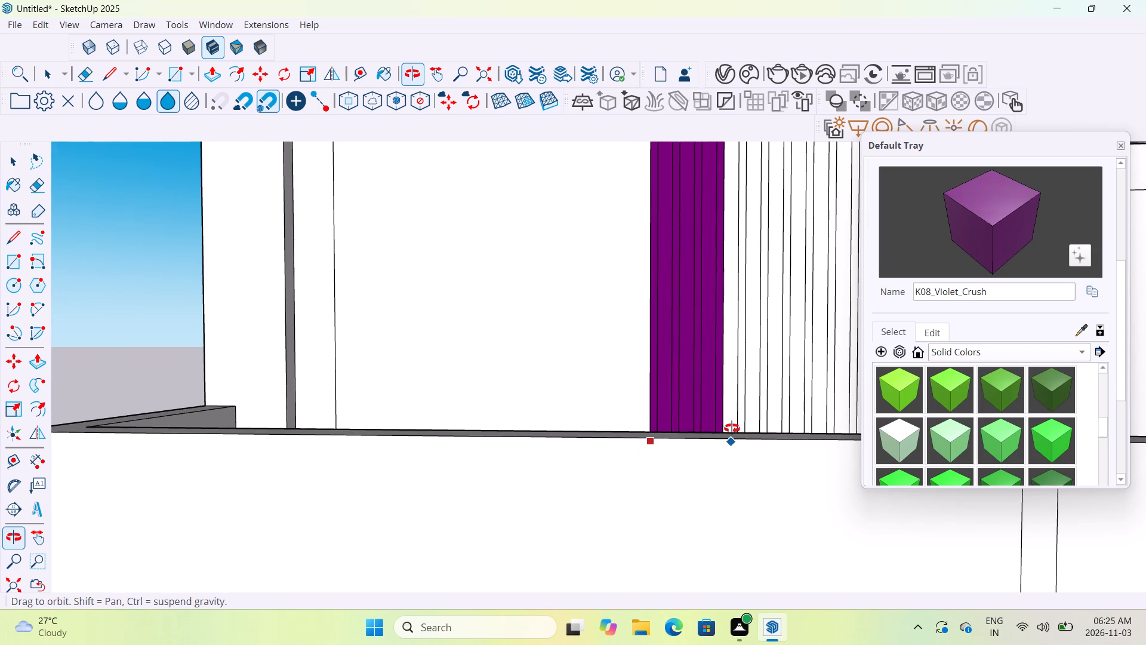
middle_click_drag(732, 428, 735, 459)
middle_click_drag(735, 459, 735, 475)
scroll(779, 441, "down", 10)
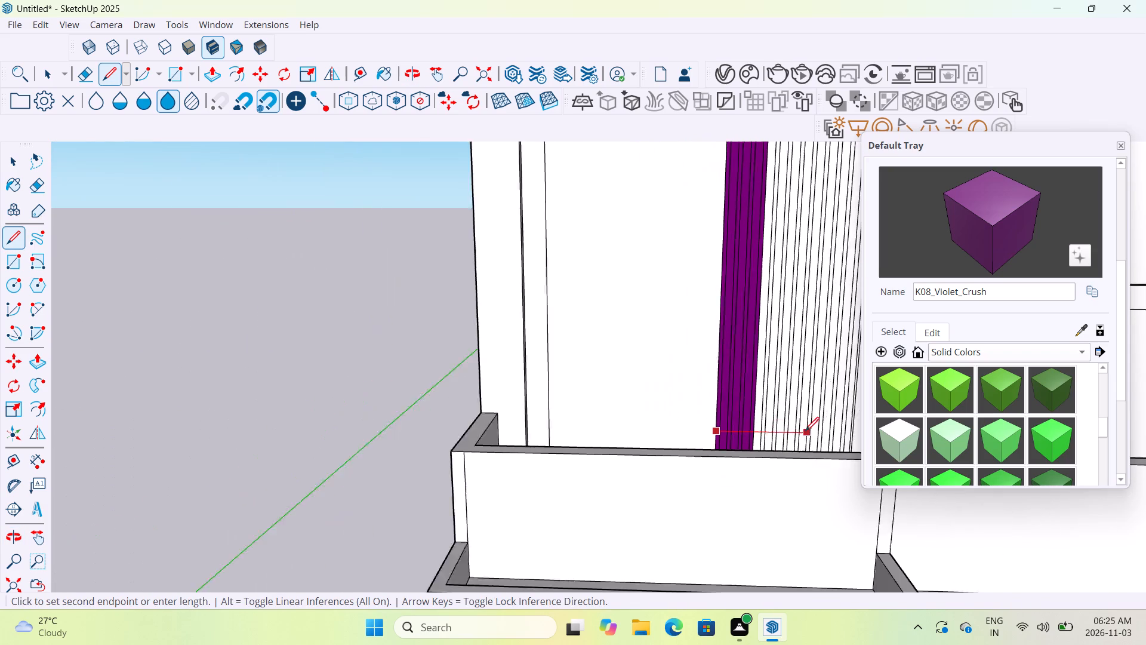
scroll(805, 432, "down", 5)
scroll(825, 430, "up", 6)
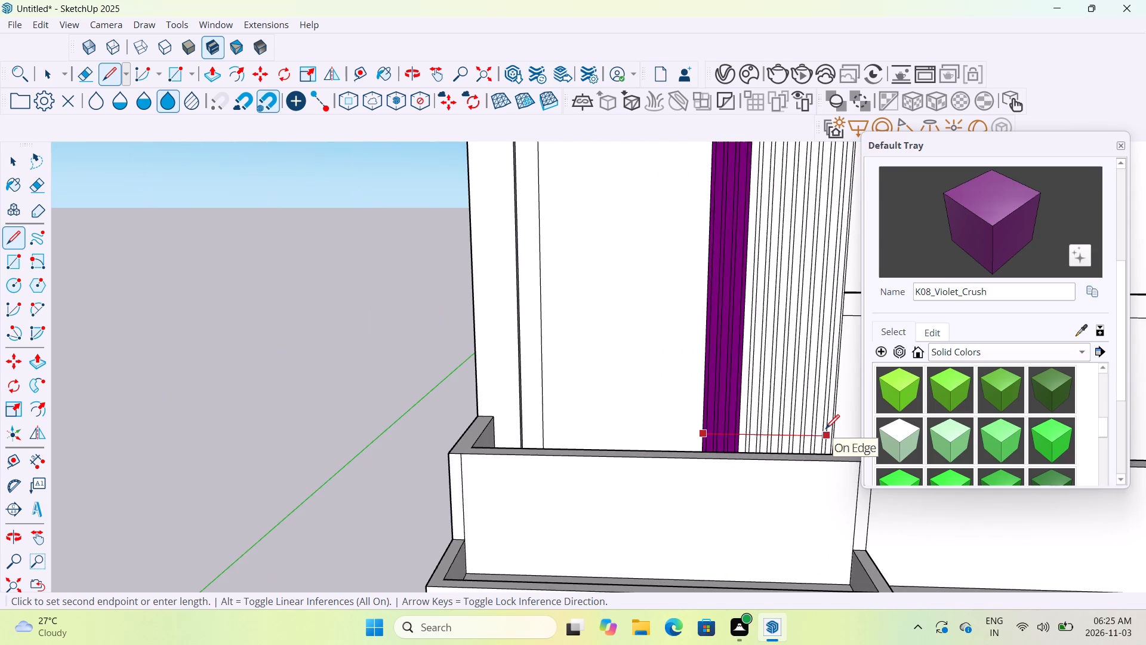
scroll(825, 430, "up", 5)
middle_click_drag(824, 430, 689, 494)
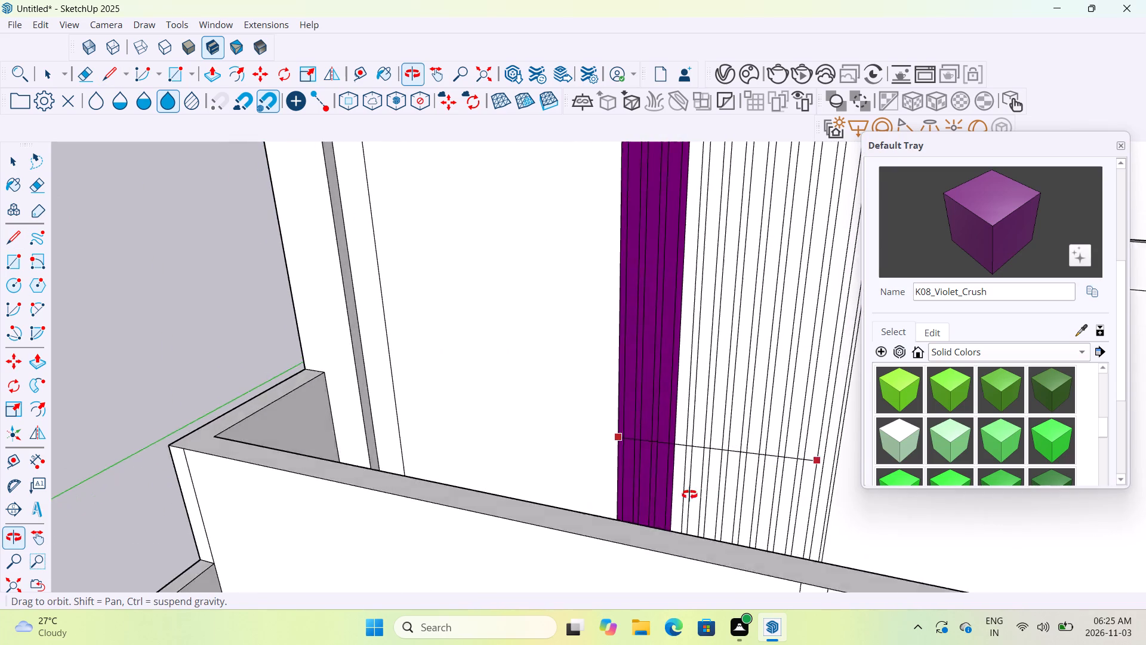
middle_click_drag(689, 494, 680, 504)
scroll(824, 478, "up", 6)
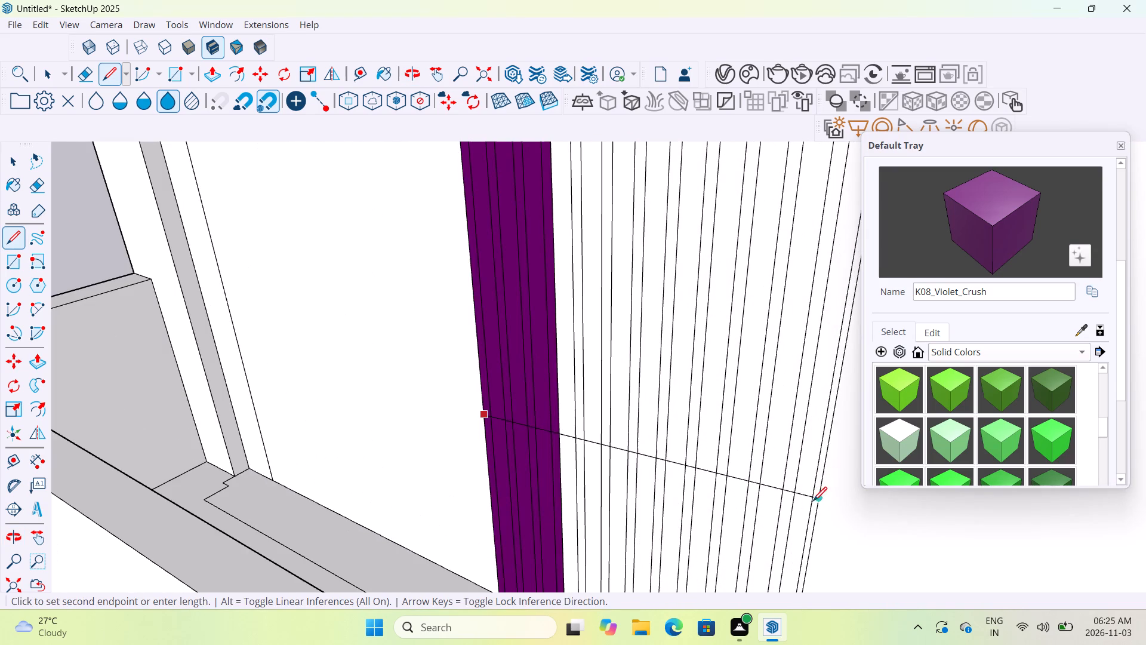
scroll(811, 536, "down", 9)
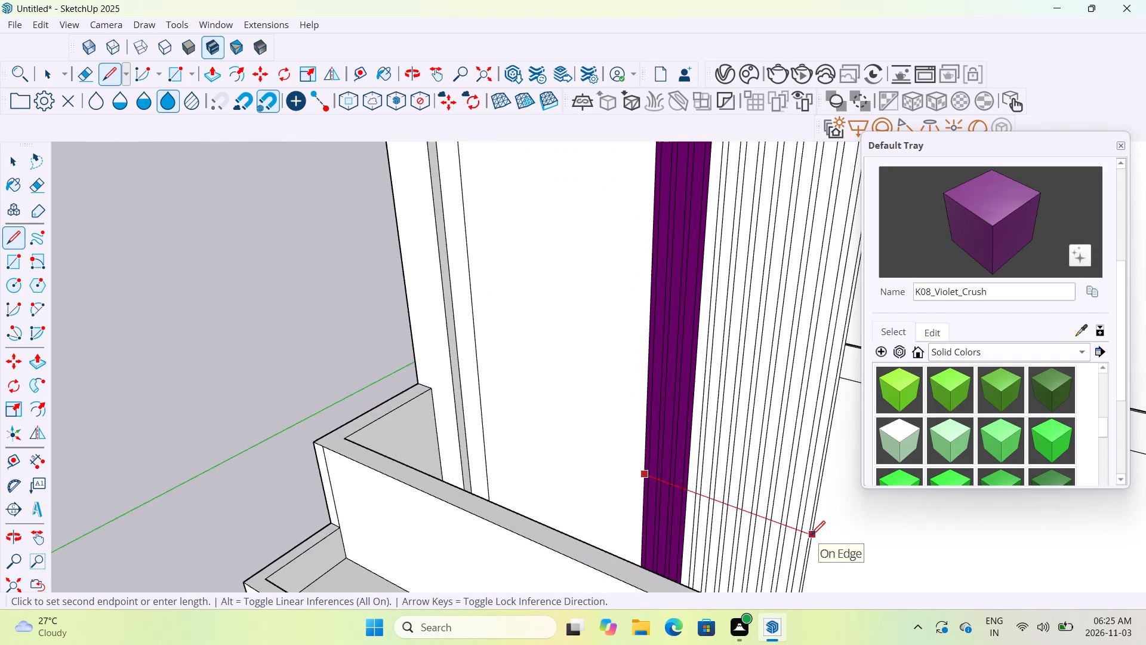
scroll(811, 536, "down", 14)
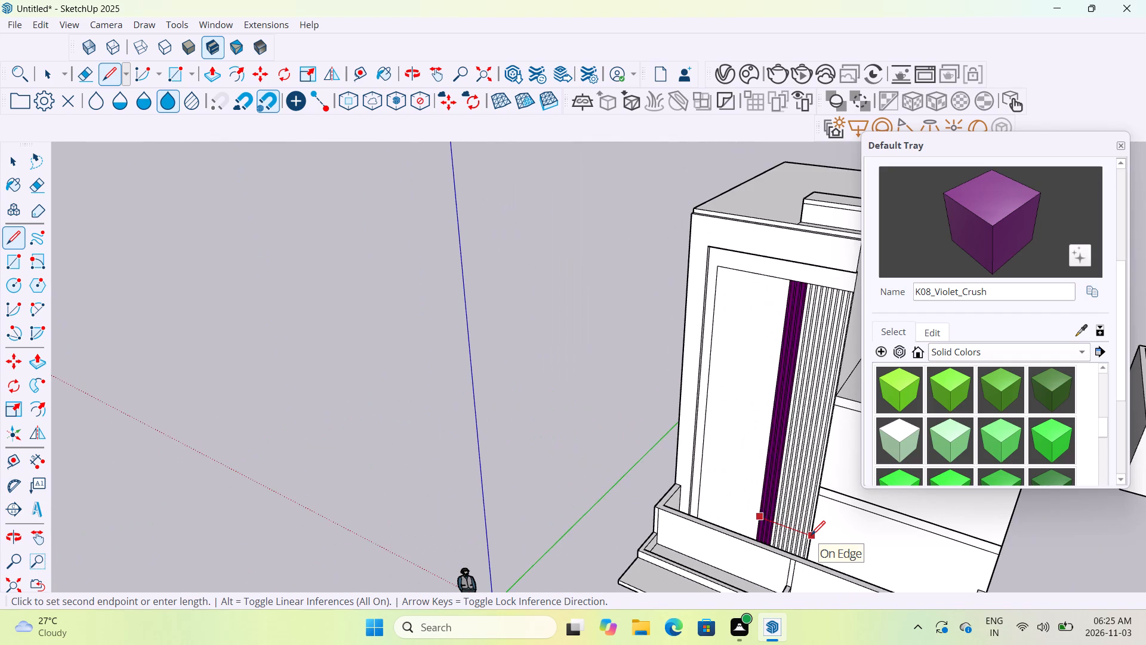
scroll(811, 536, "up", 19)
scroll(811, 536, "up", 5)
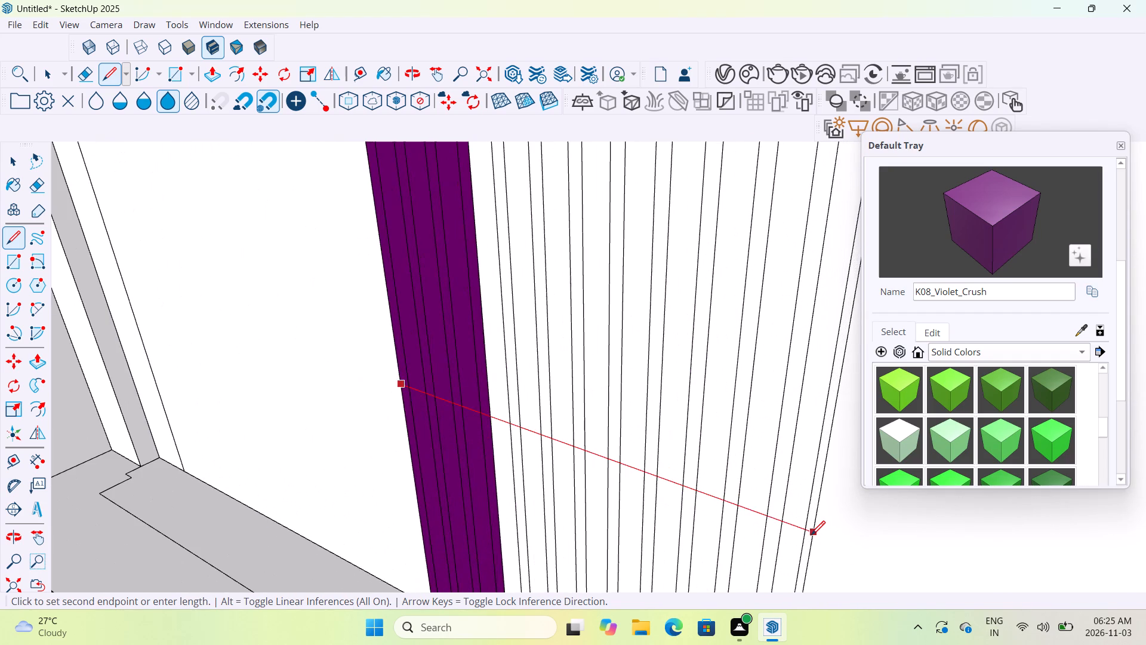
left_click(811, 536)
Examine the line across the base of the ribbed strips against the whole front facade.
scroll(811, 536, "down", 5)
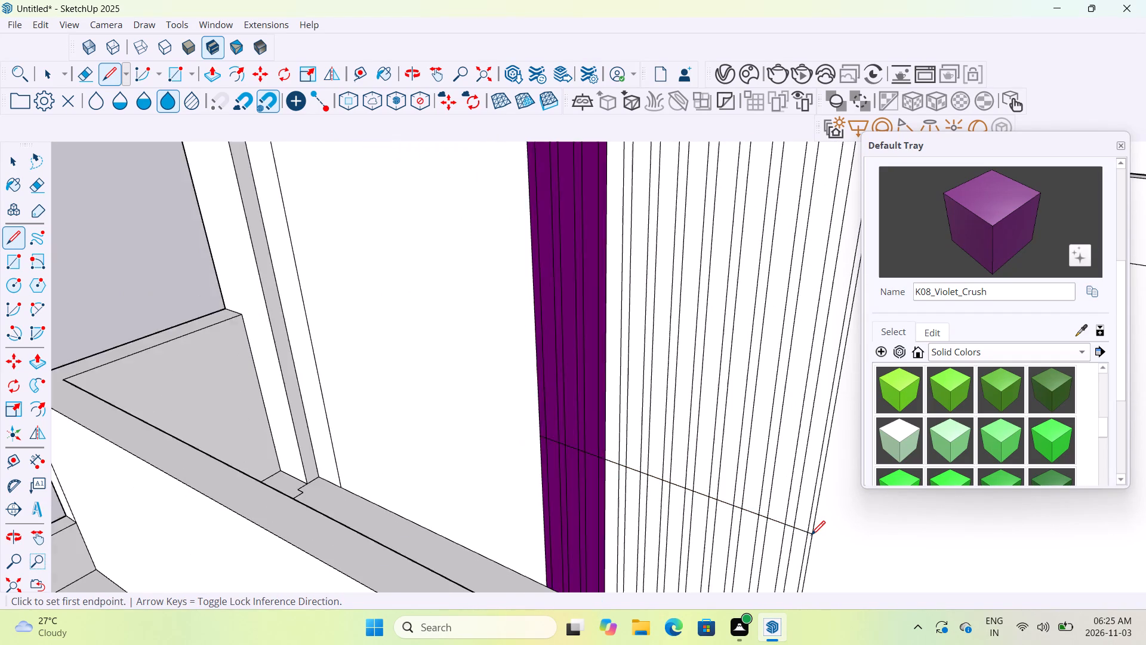
scroll(811, 536, "down", 15)
scroll(811, 536, "down", 10)
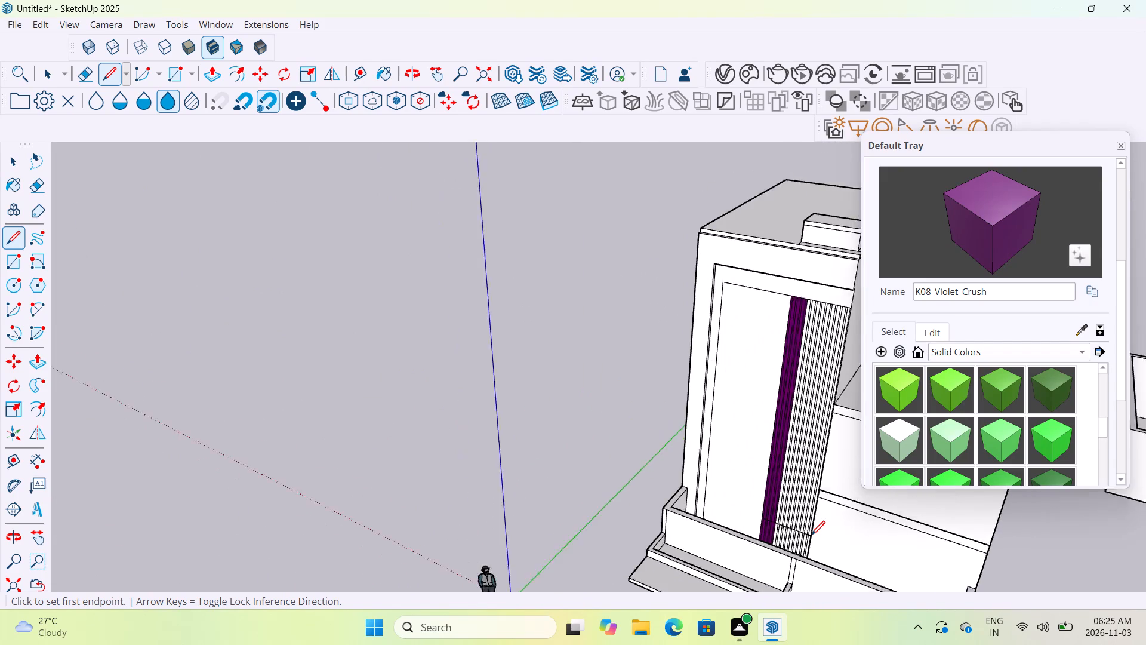
scroll(811, 536, "down", 3)
middle_click_drag(803, 569, 886, 431)
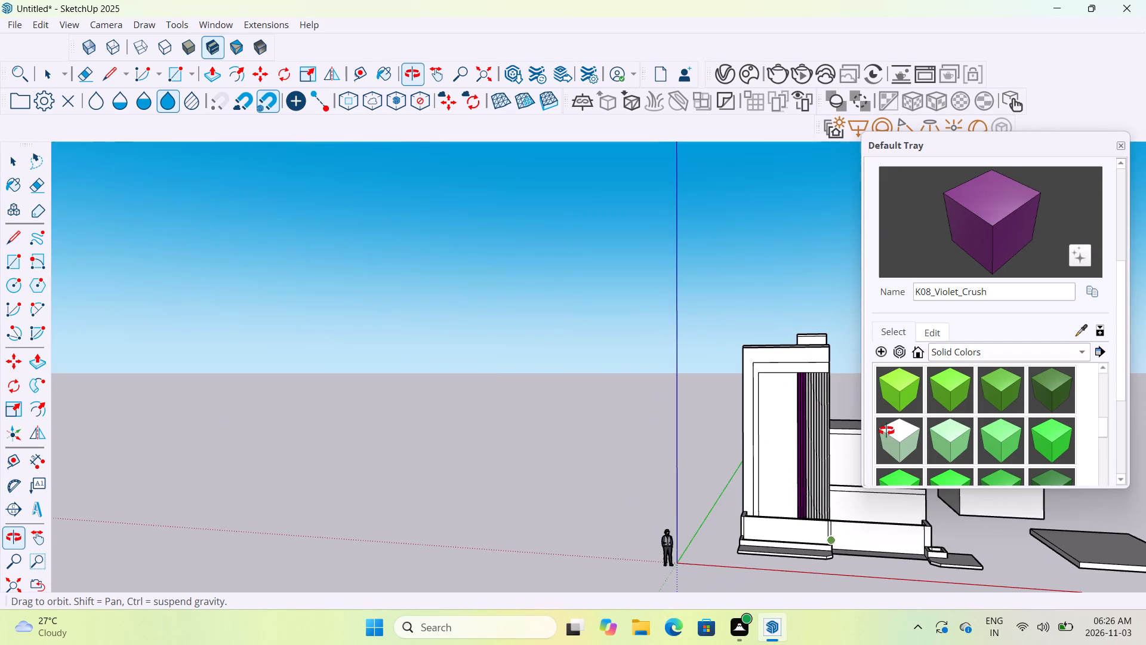
middle_click_drag(886, 431, 885, 431)
scroll(838, 514, "up", 12)
middle_click_drag(832, 517, 830, 532)
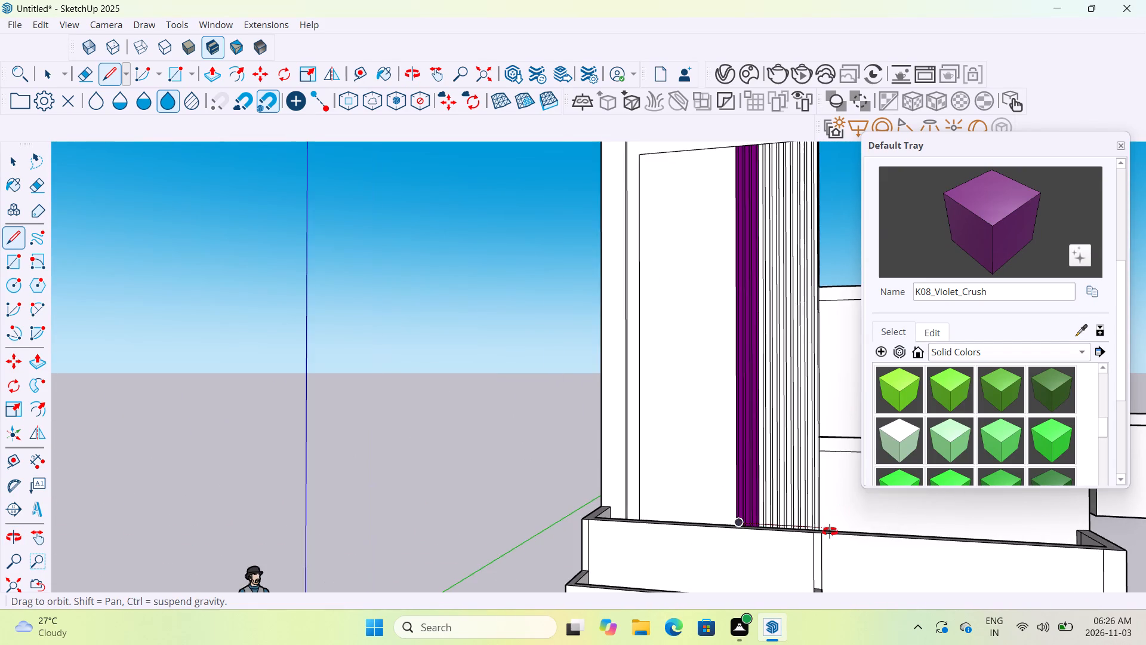
Erase the vertical rib edges between the horizontal line and the parapet at the base of the ribbed strips.
middle_click_drag(830, 532, 800, 548)
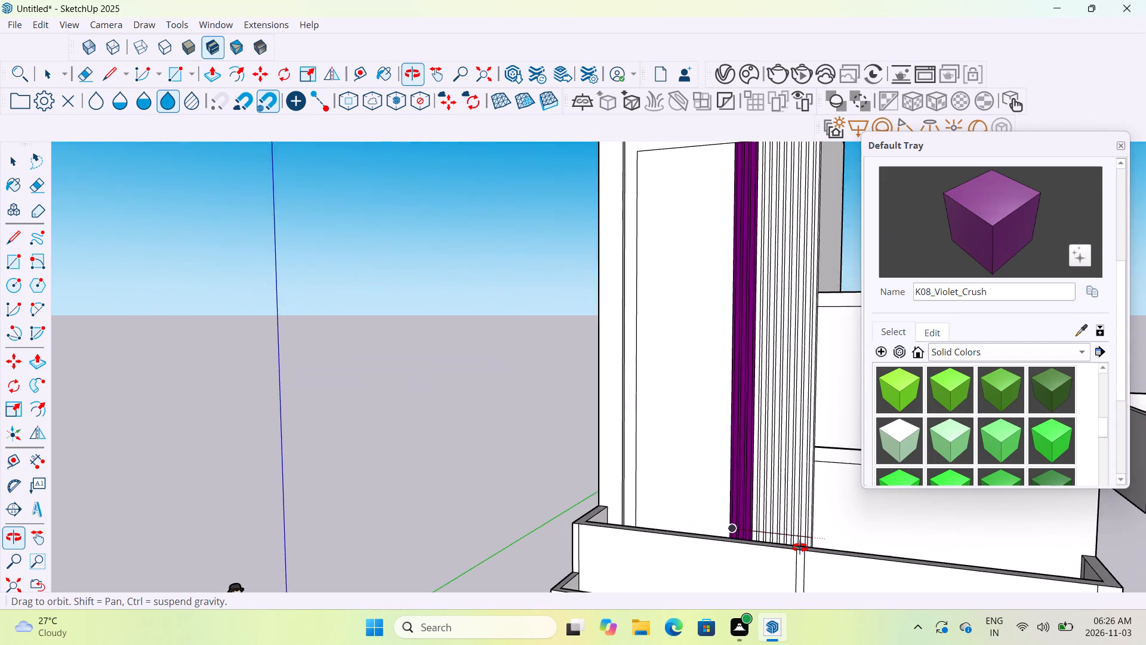
middle_click_drag(800, 548, 799, 553)
scroll(780, 546, "up", 11)
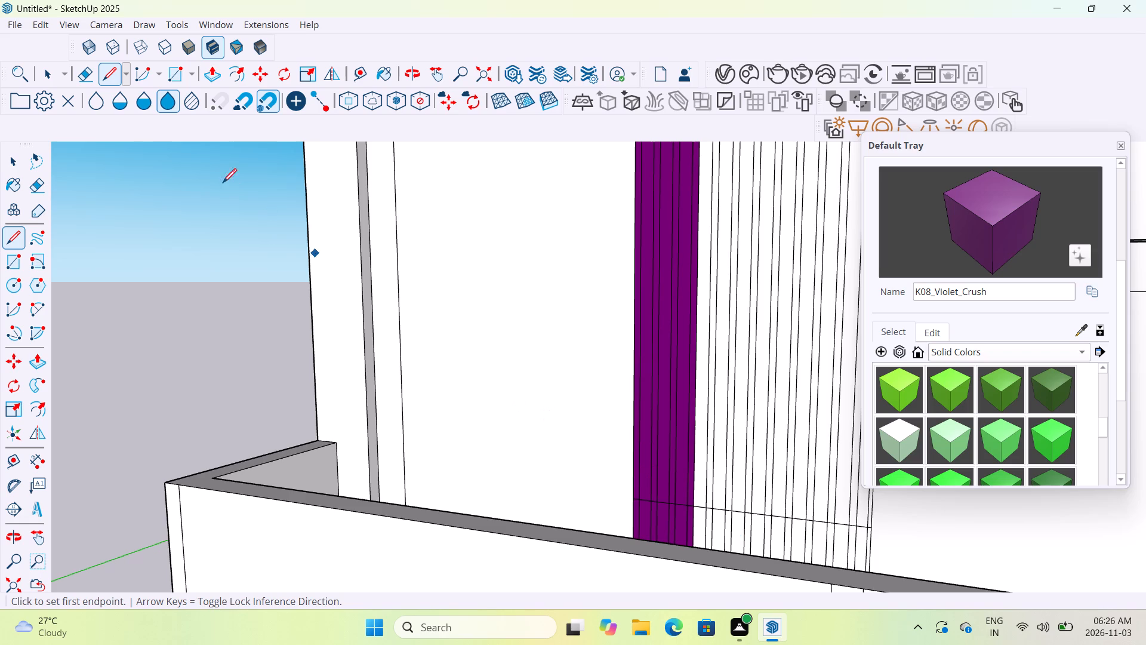
left_click(87, 78)
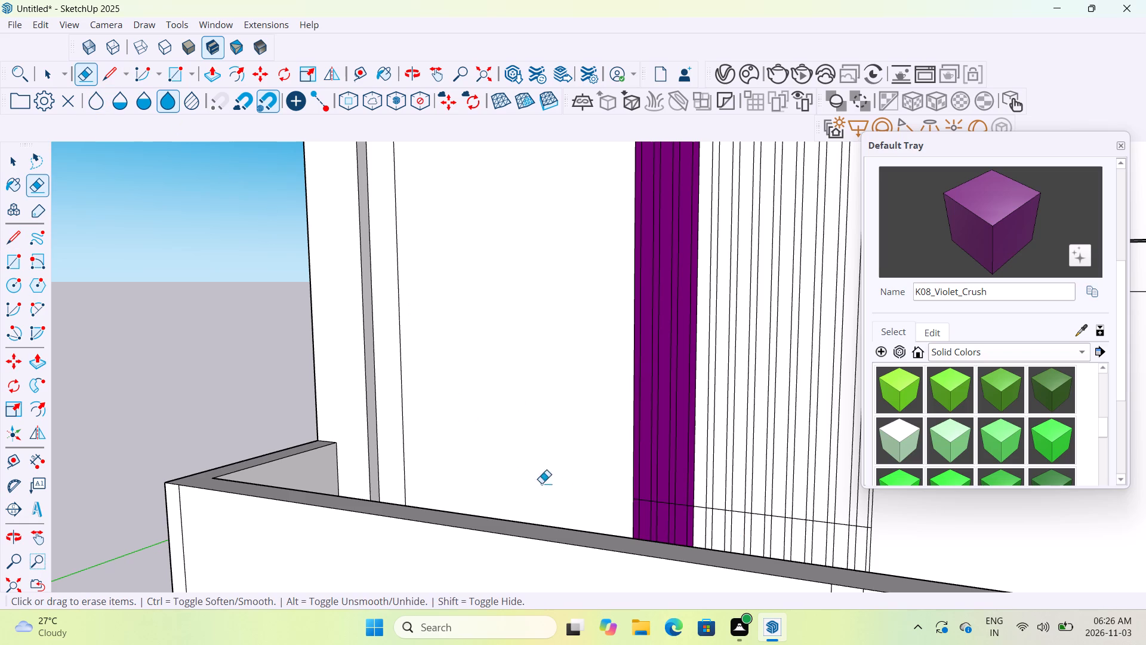
left_click_drag(610, 512, 818, 535)
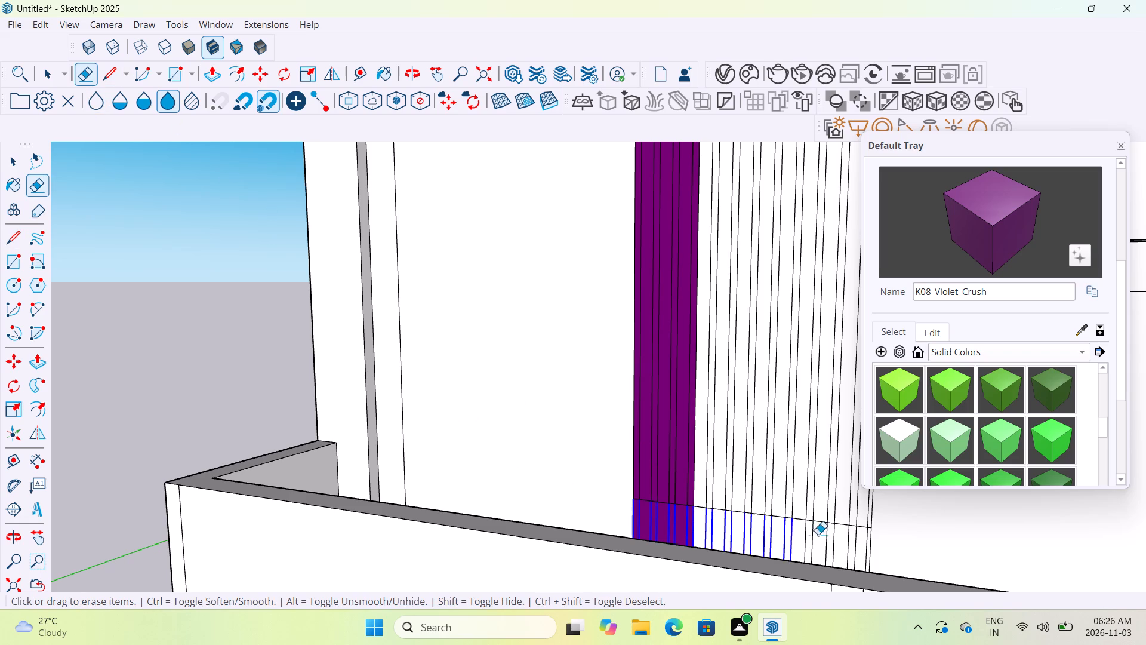
left_click_drag(818, 535, 888, 537)
Repaint the violet-filled wall face around the ribbed strips in M01_Silver_Fog.
scroll(852, 545, "down", 5)
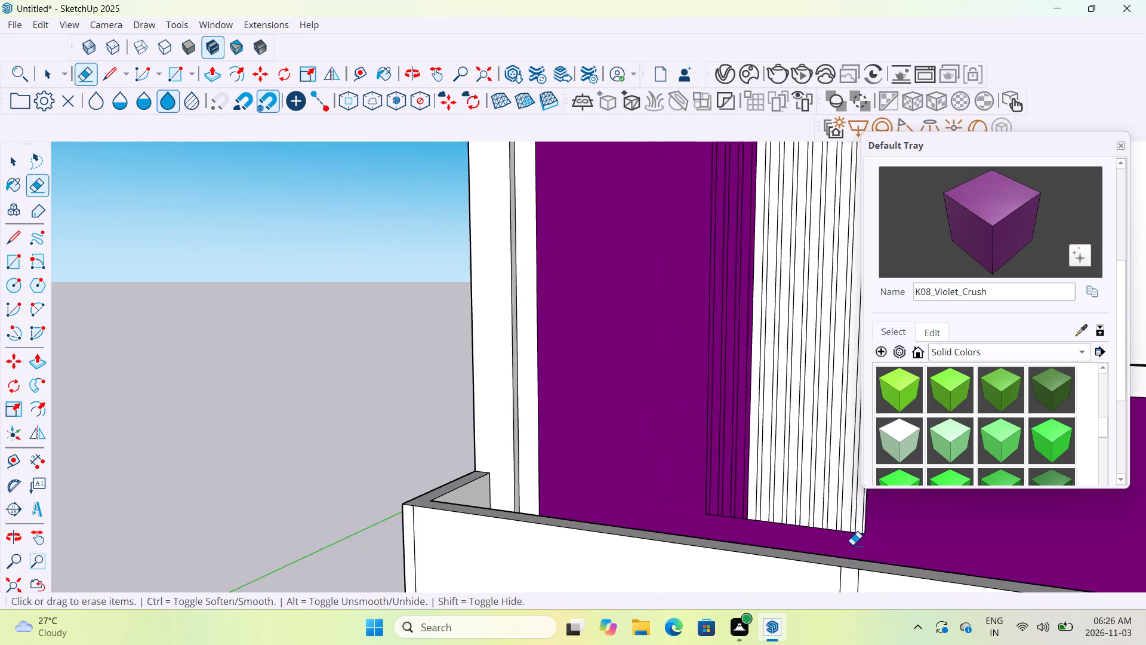
scroll(852, 545, "down", 6)
scroll(771, 540, "down", 7)
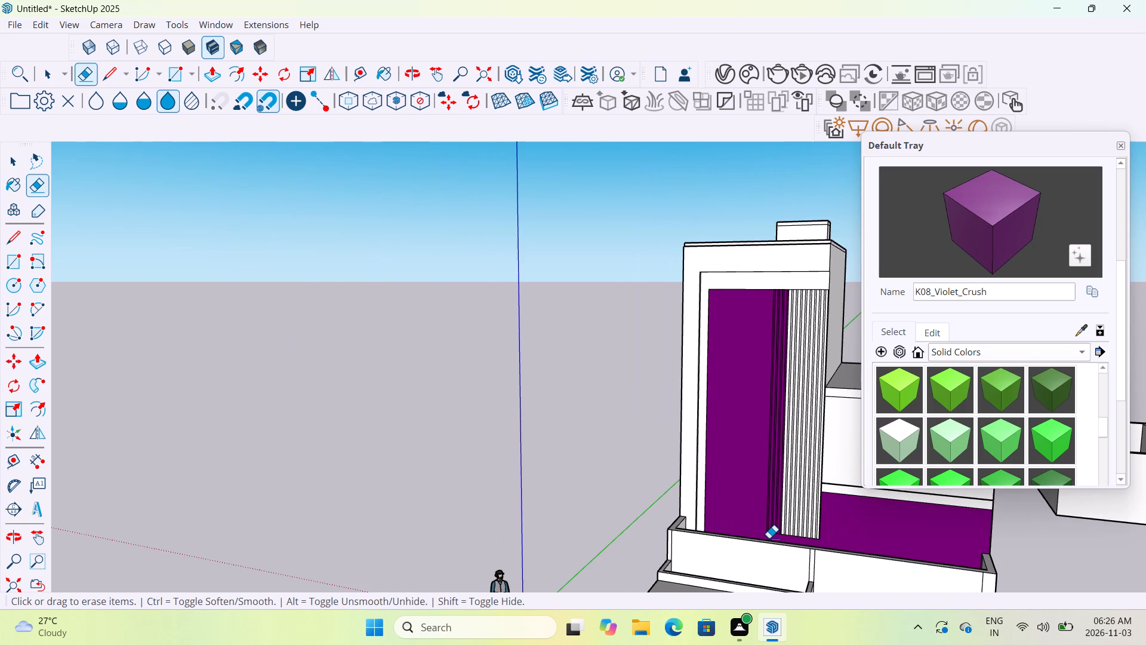
scroll(920, 432, "down", 5)
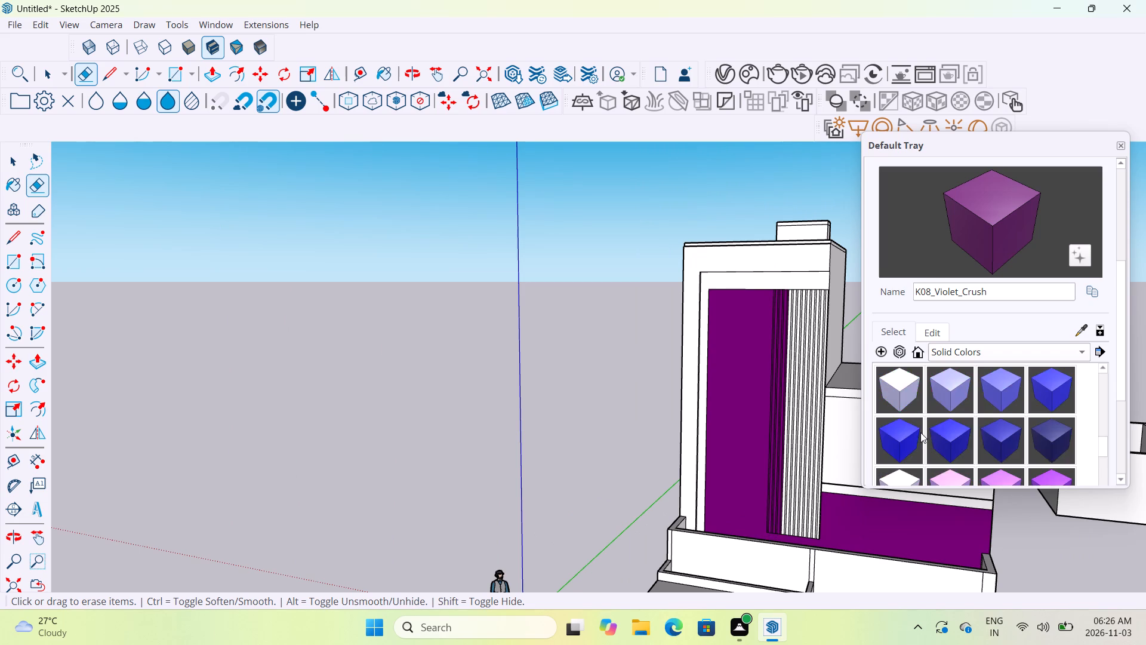
scroll(920, 432, "down", 13)
scroll(920, 432, "up", 6)
scroll(921, 432, "down", 2)
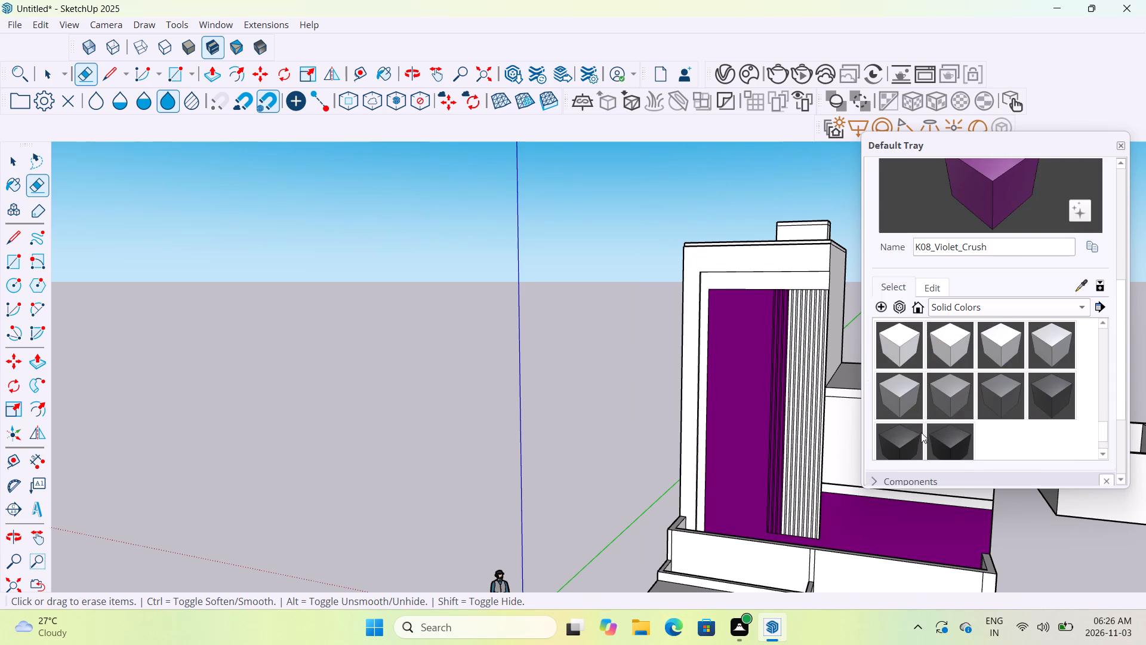
left_click(949, 349)
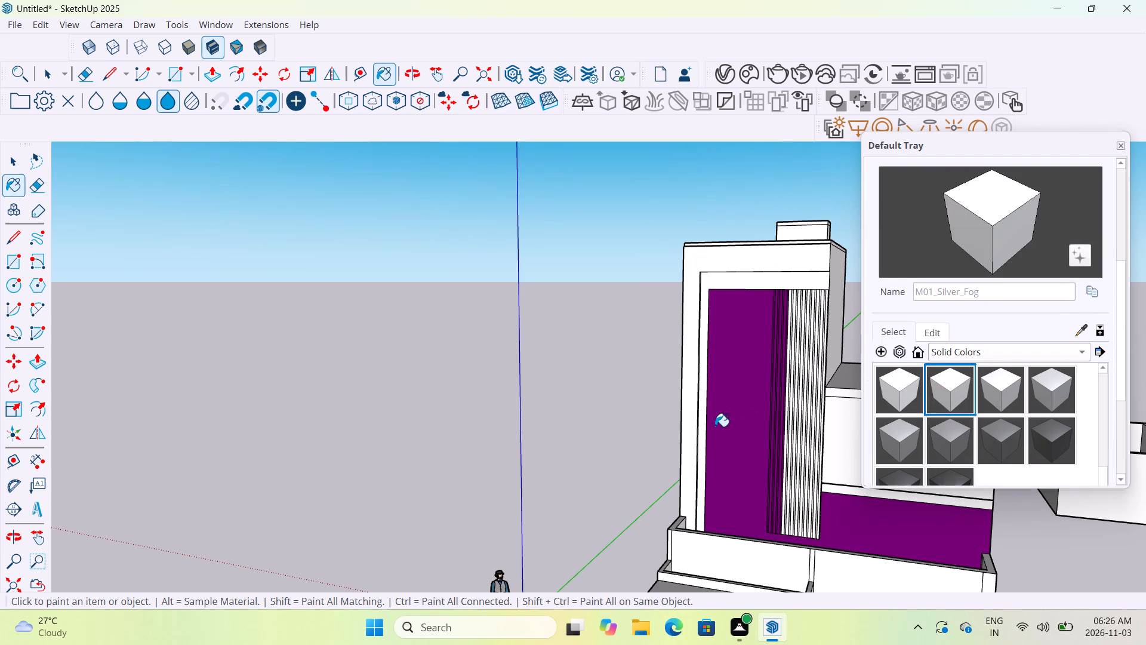
left_click(725, 421)
middle_click_drag(788, 546, 825, 527)
scroll(785, 529, "down", 1)
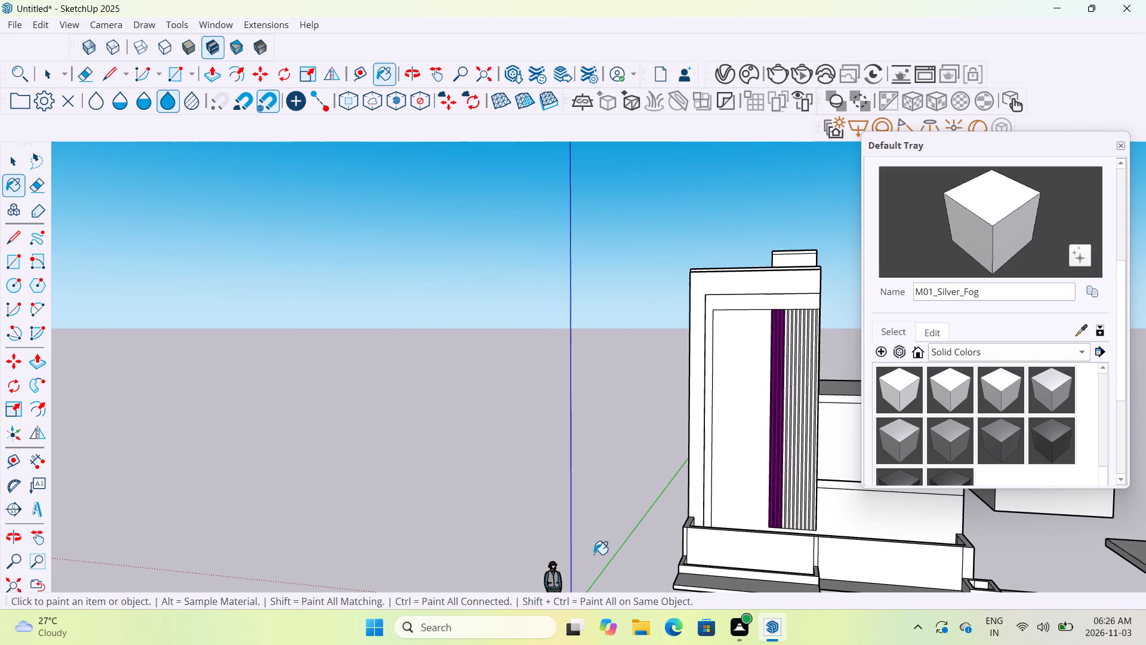
Draw a line across all the ribbed strips, from the endpoint of the lower block's horizontal edge to the violet strips' outer edge.
scroll(771, 528, "up", 11)
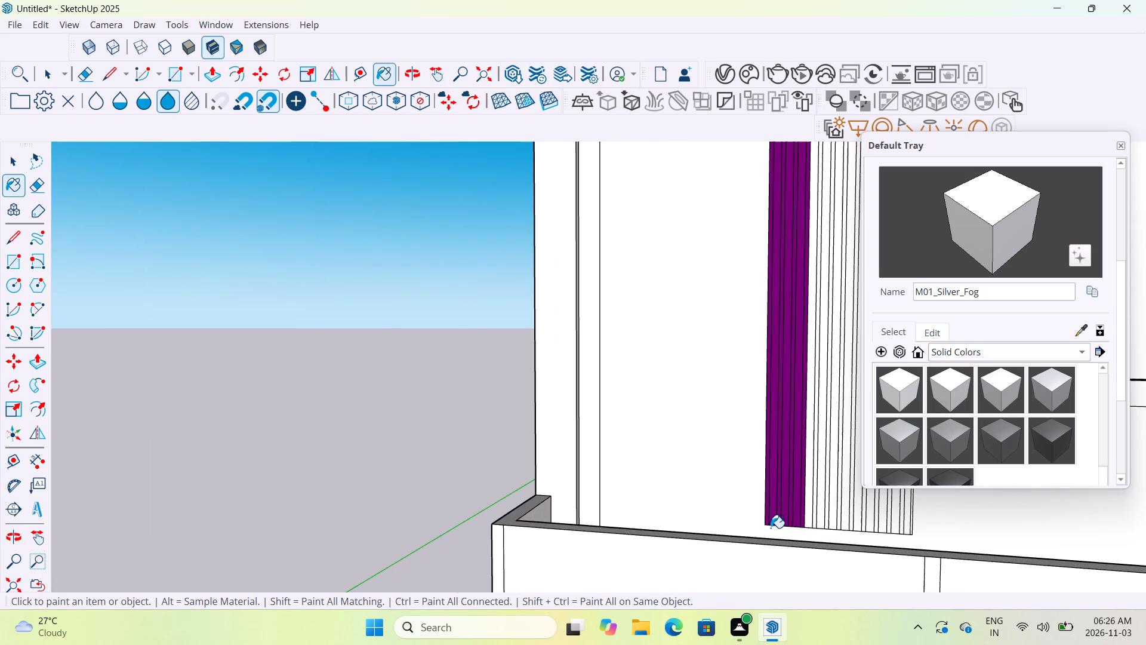
left_click(107, 76)
scroll(784, 476, "down", 11)
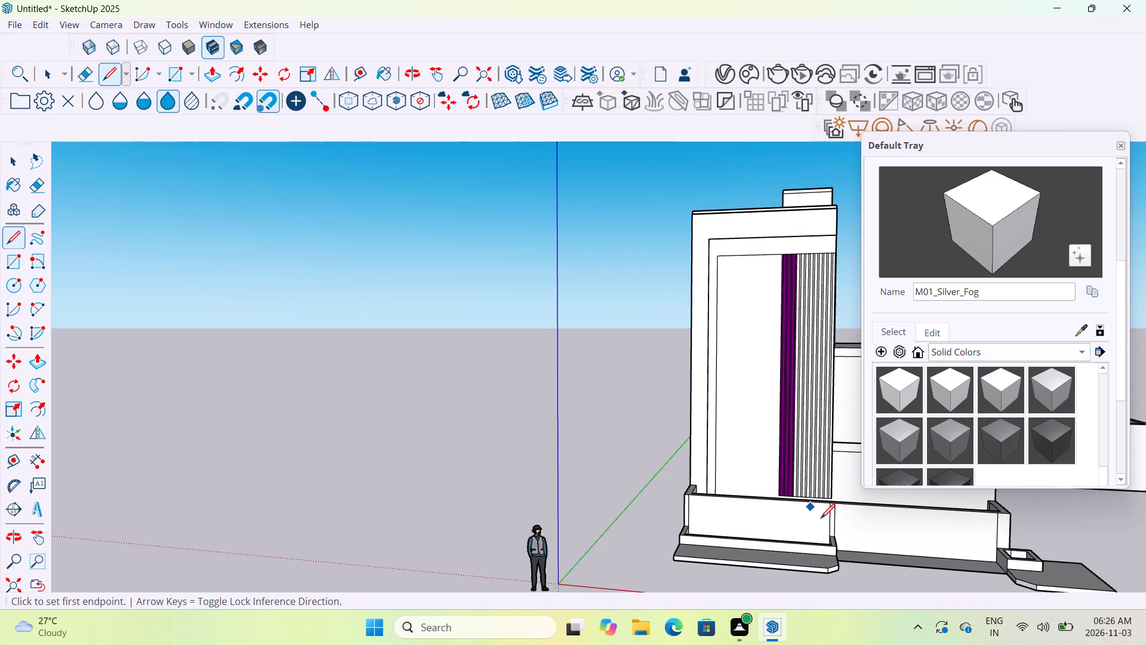
middle_click_drag(821, 520, 826, 486)
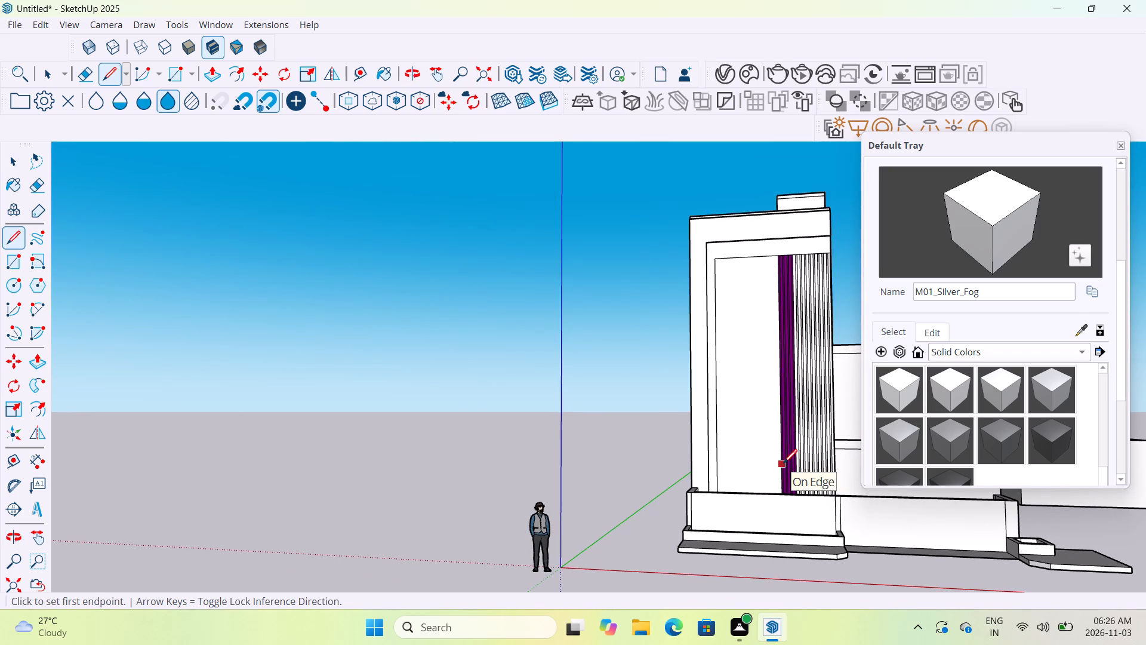
scroll(783, 465, "up", 6)
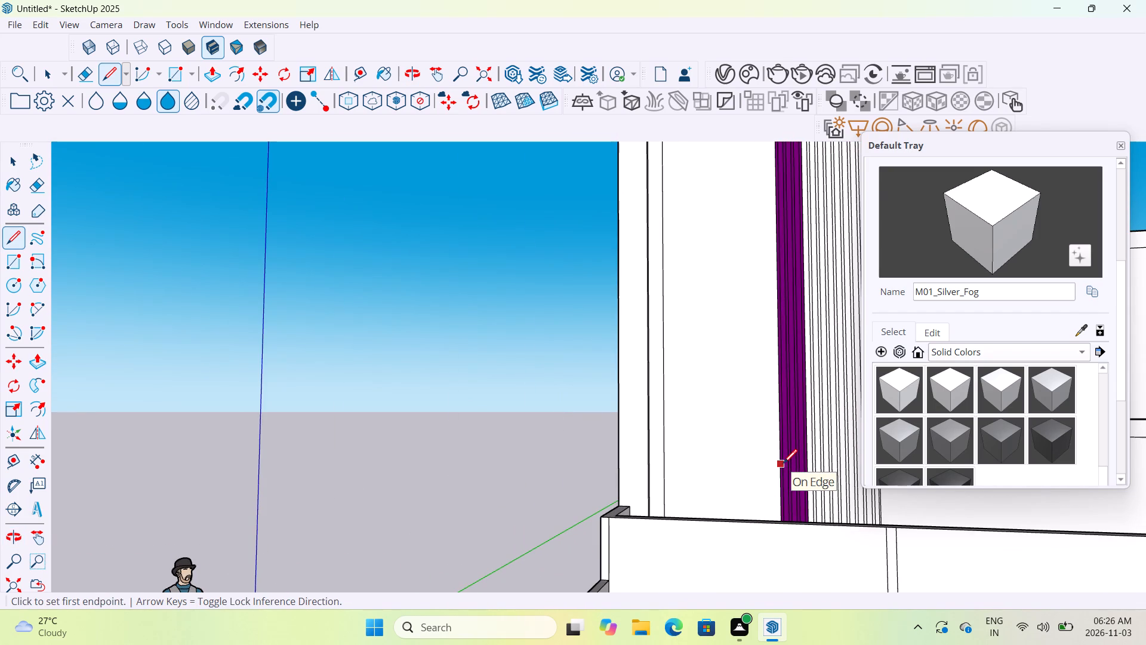
scroll(783, 465, "down", 6)
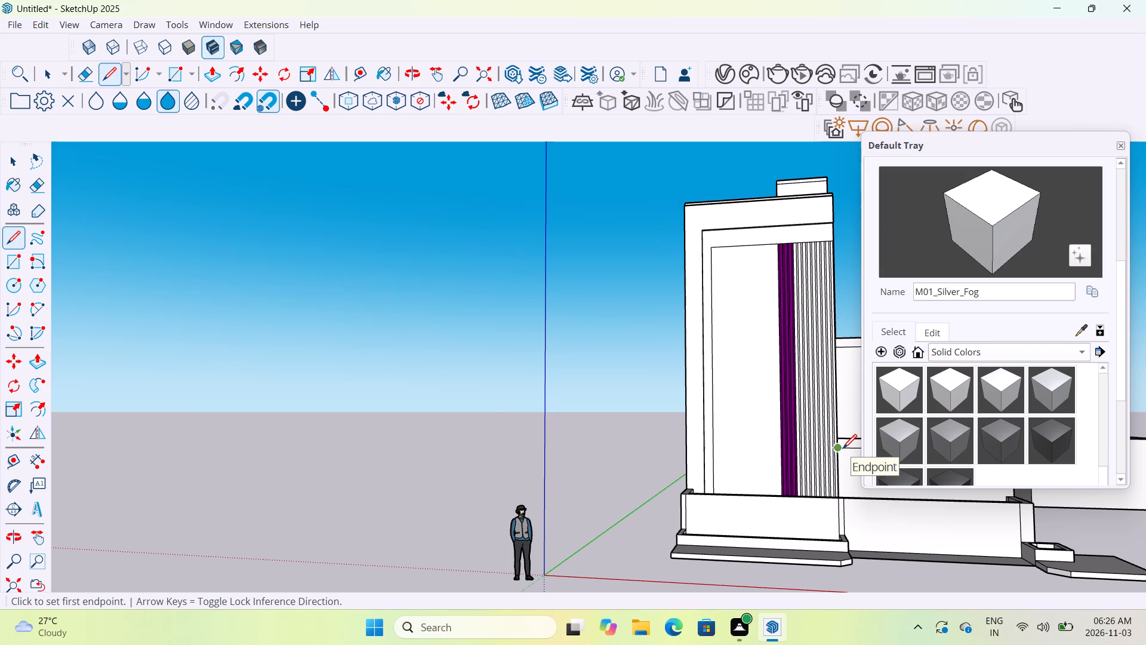
scroll(843, 450, "up", 16)
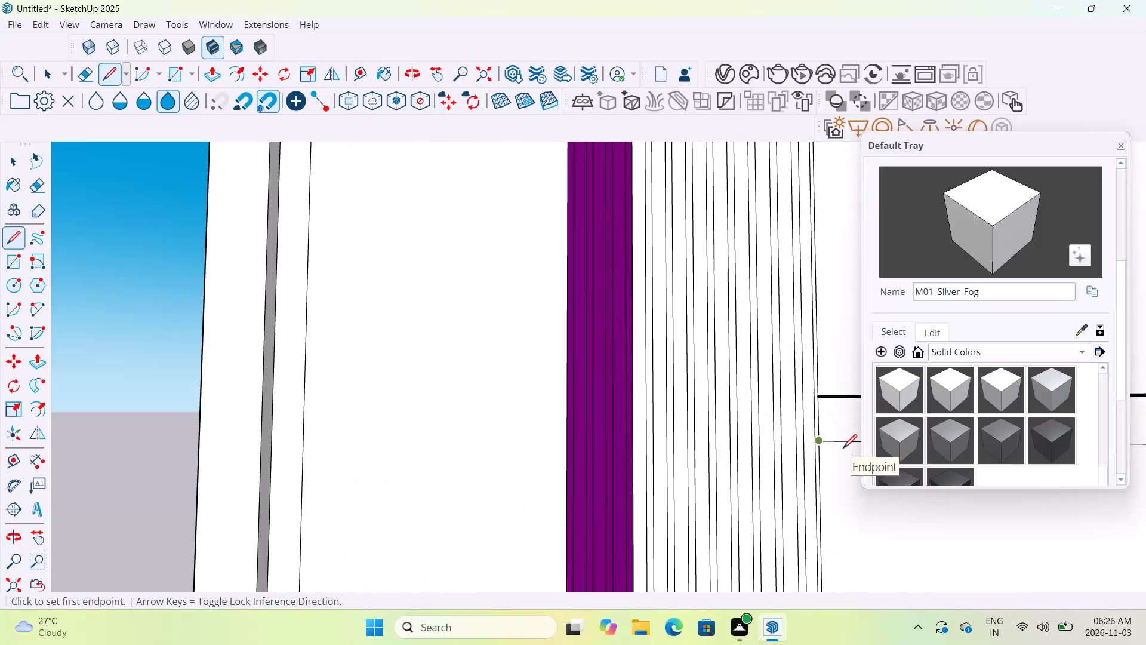
left_click(821, 443)
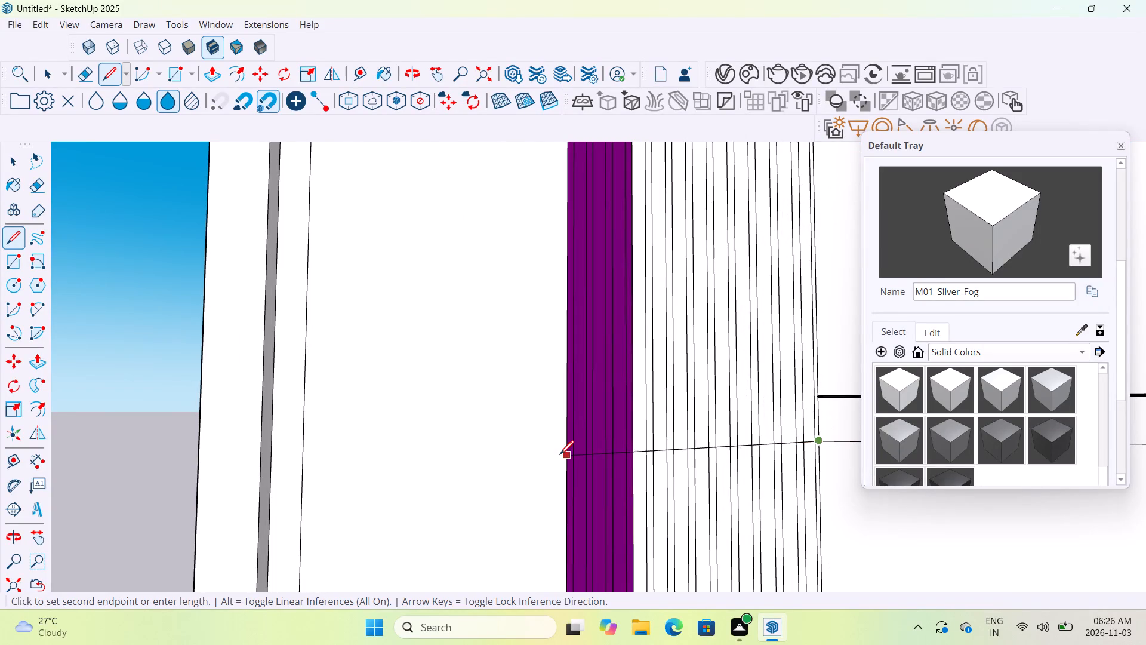
left_click(568, 444)
Erase the vertical rib edges below the new line across the ribbed strips.
scroll(568, 444, "down", 11)
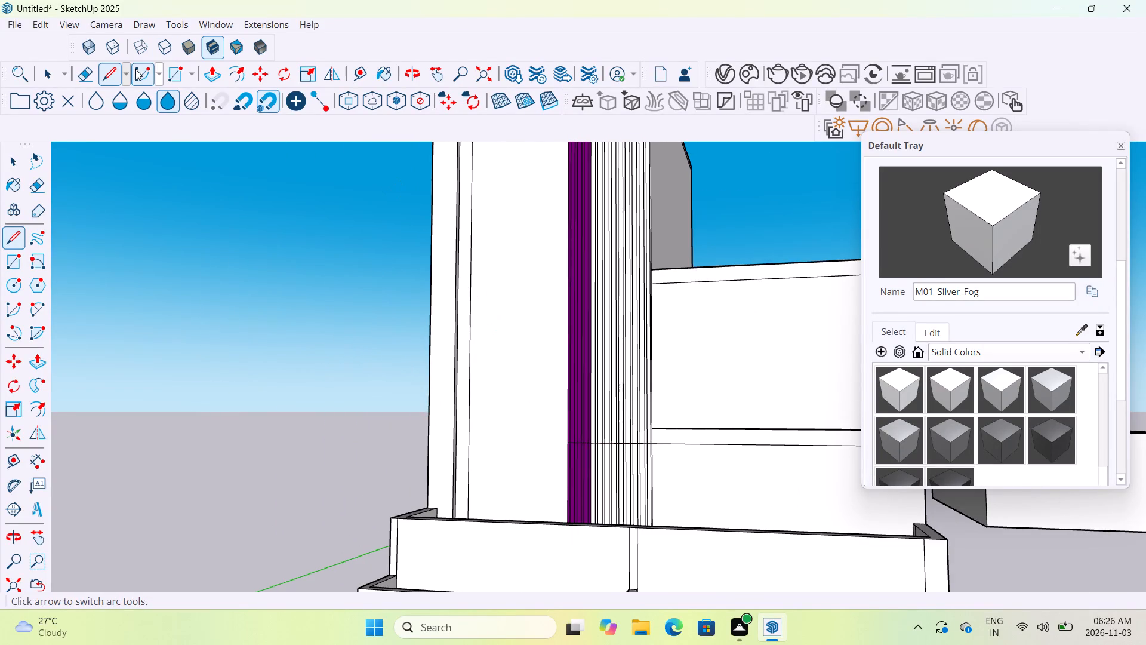
left_click(84, 77)
scroll(615, 515, "up", 10)
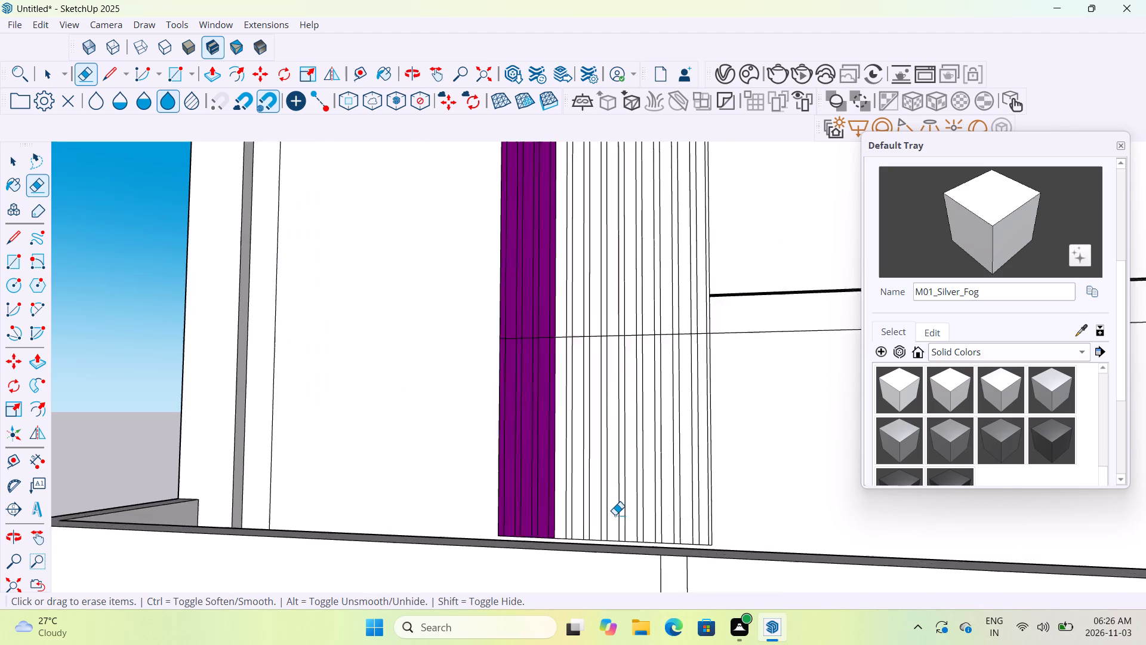
left_click_drag(468, 449, 729, 434)
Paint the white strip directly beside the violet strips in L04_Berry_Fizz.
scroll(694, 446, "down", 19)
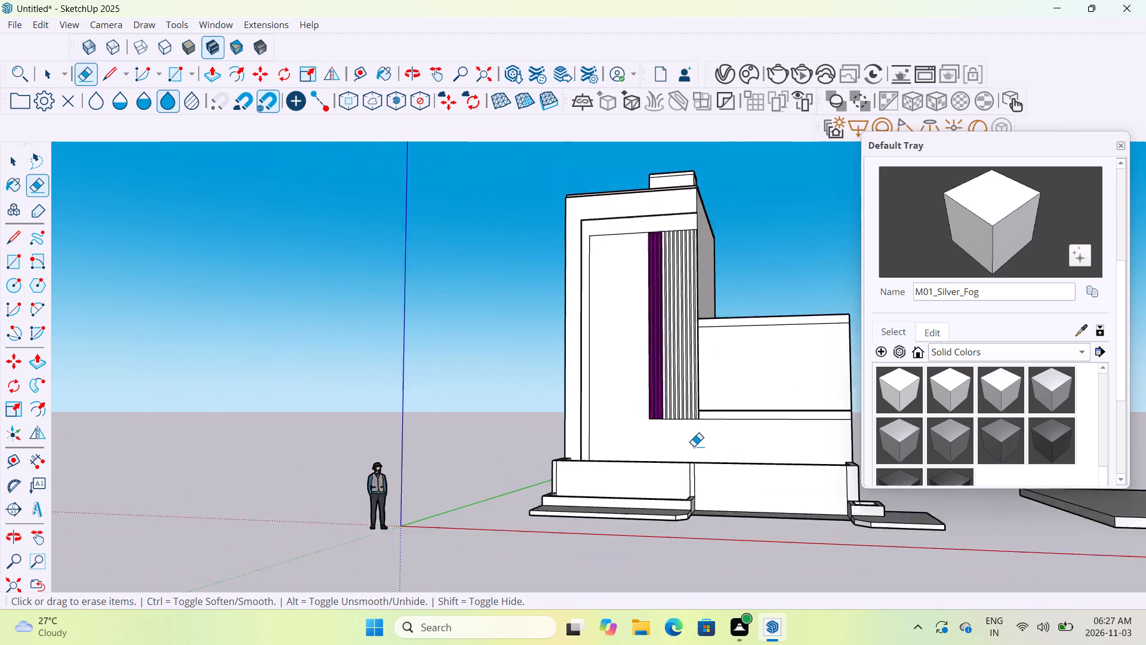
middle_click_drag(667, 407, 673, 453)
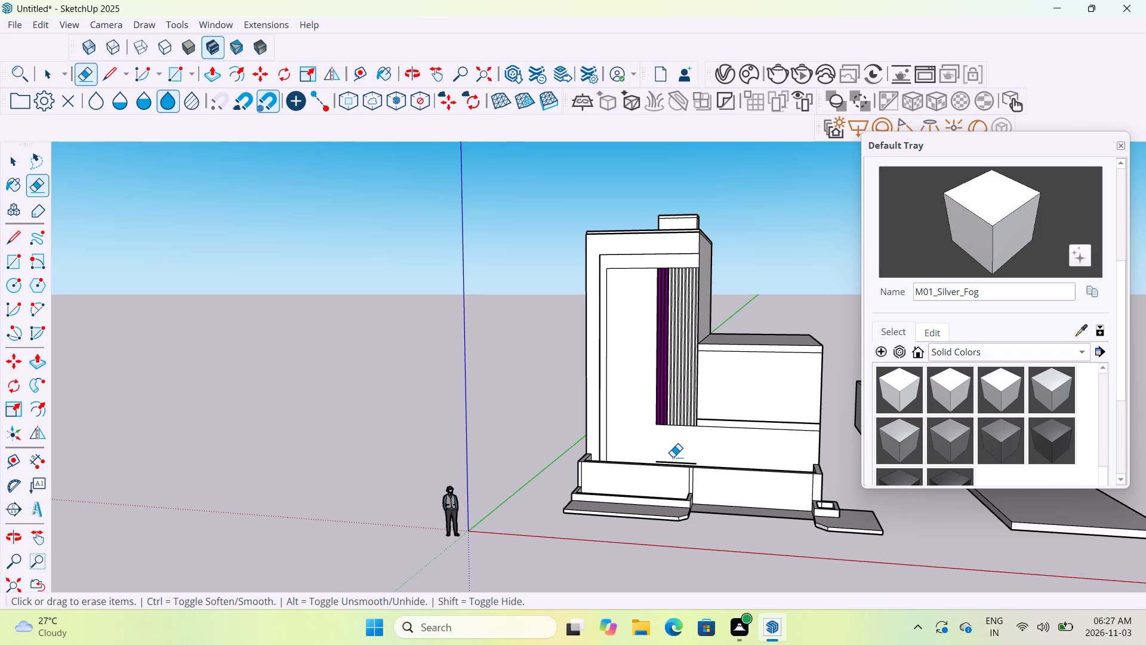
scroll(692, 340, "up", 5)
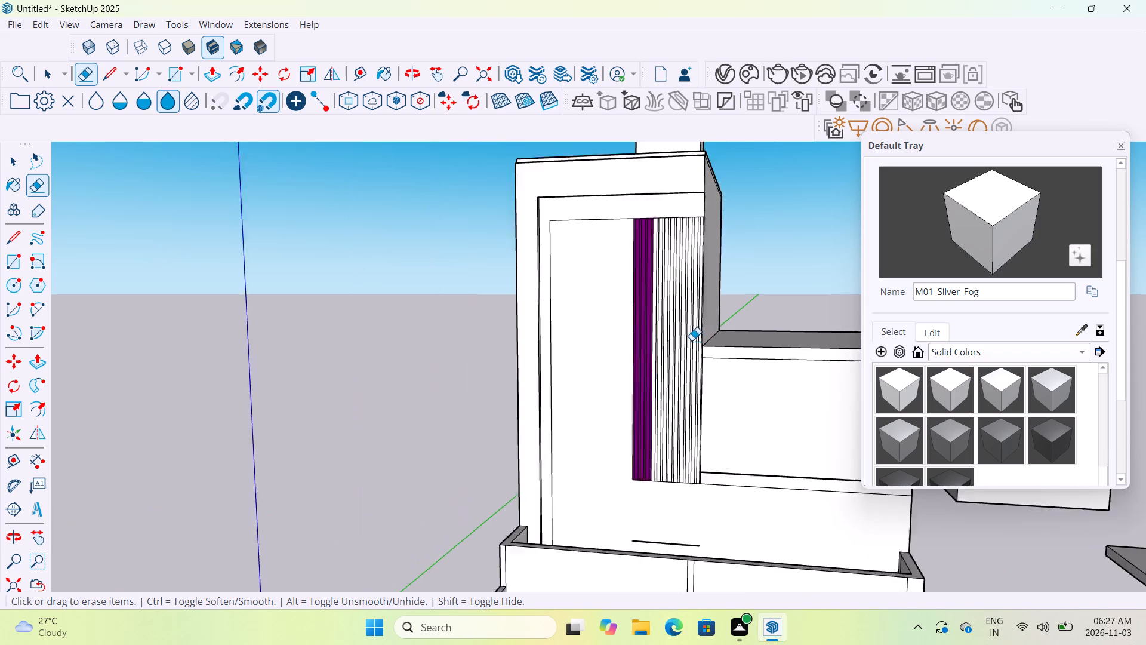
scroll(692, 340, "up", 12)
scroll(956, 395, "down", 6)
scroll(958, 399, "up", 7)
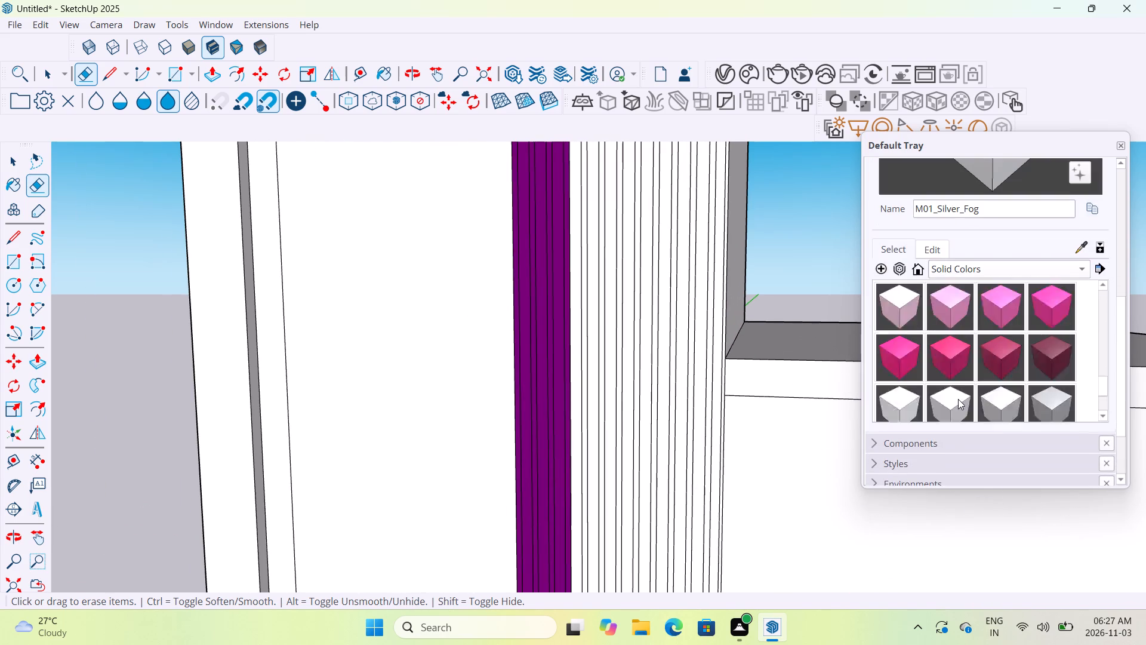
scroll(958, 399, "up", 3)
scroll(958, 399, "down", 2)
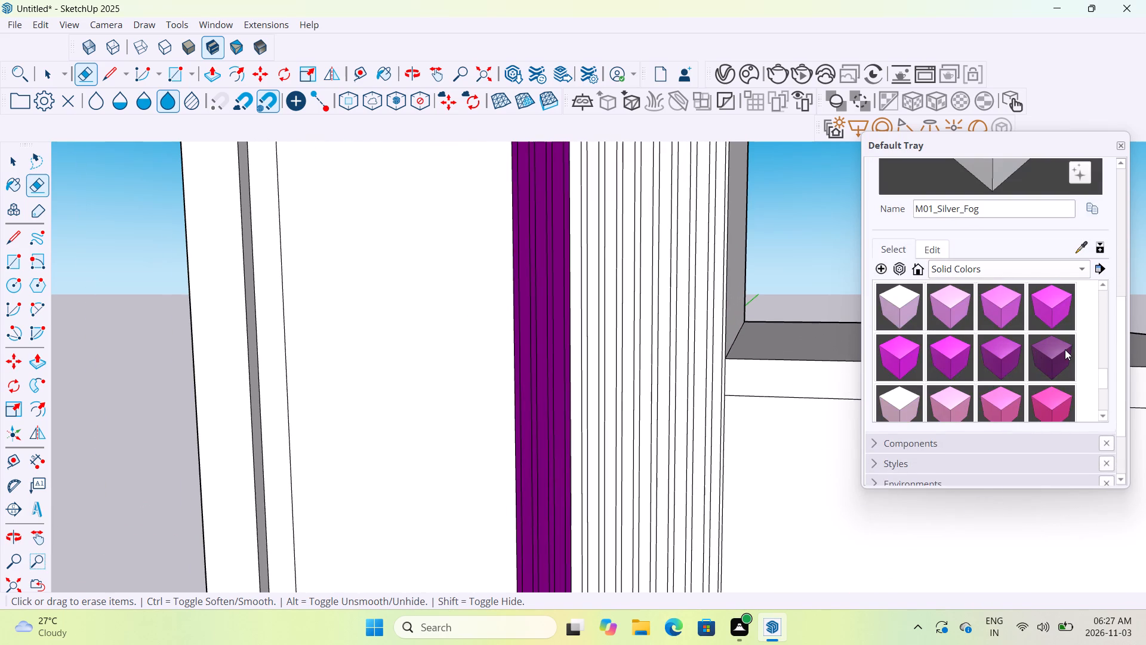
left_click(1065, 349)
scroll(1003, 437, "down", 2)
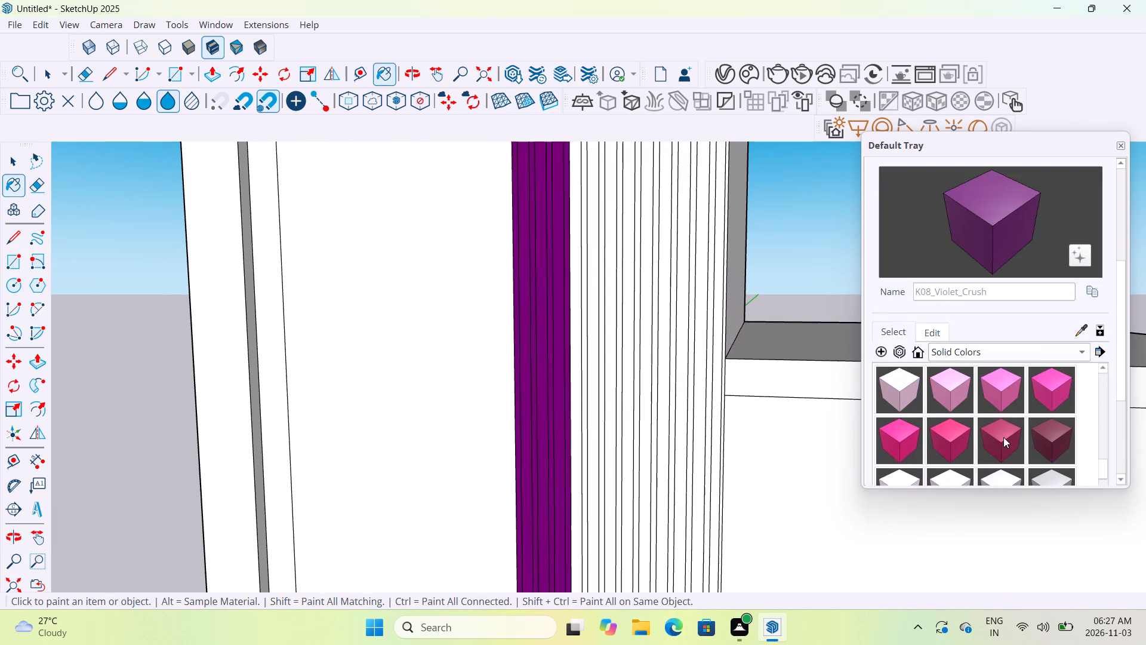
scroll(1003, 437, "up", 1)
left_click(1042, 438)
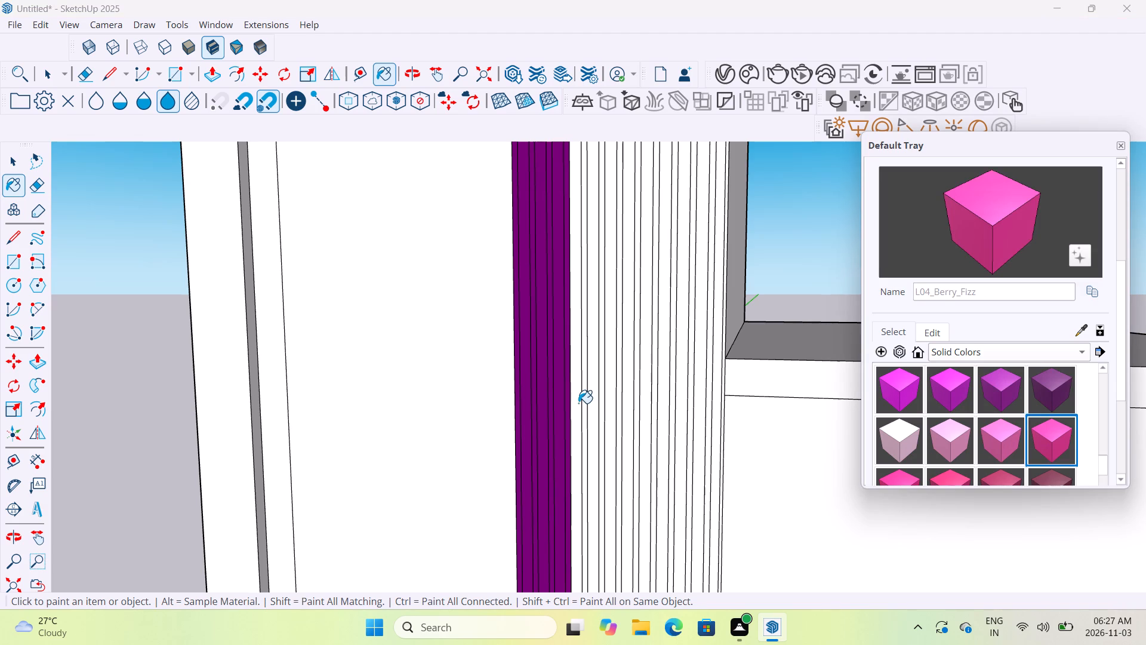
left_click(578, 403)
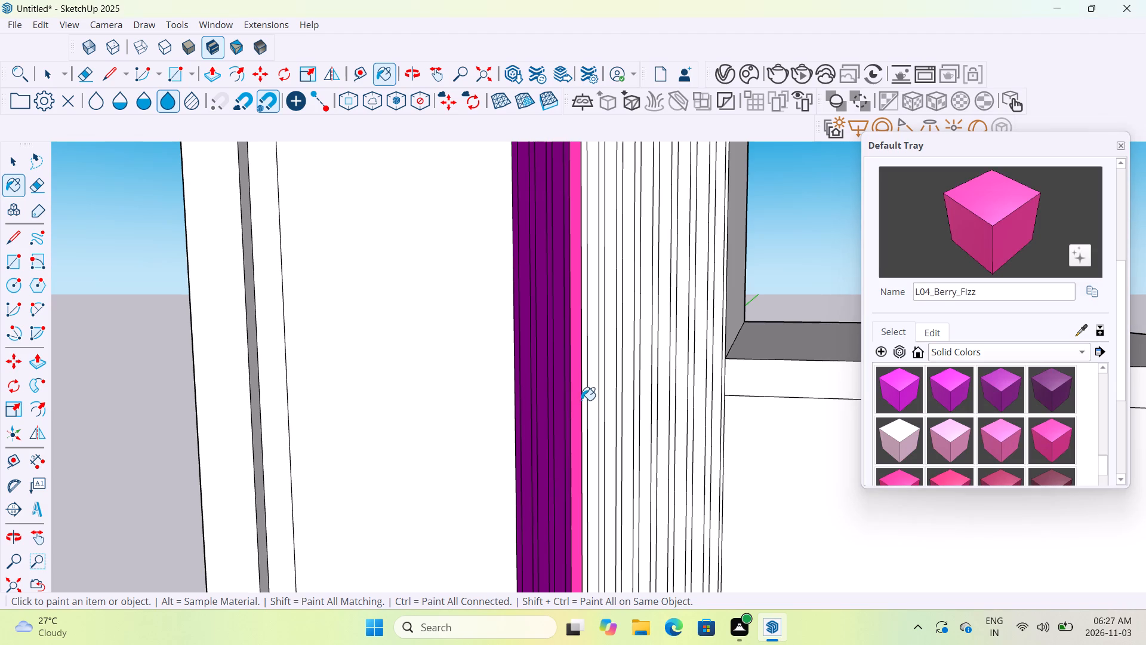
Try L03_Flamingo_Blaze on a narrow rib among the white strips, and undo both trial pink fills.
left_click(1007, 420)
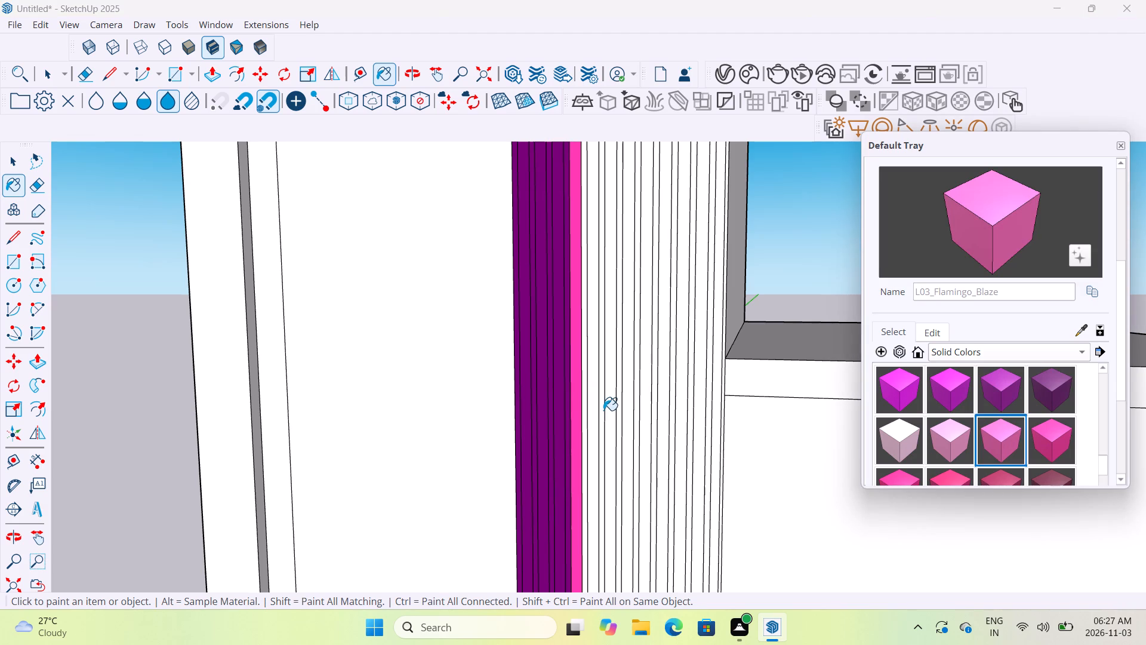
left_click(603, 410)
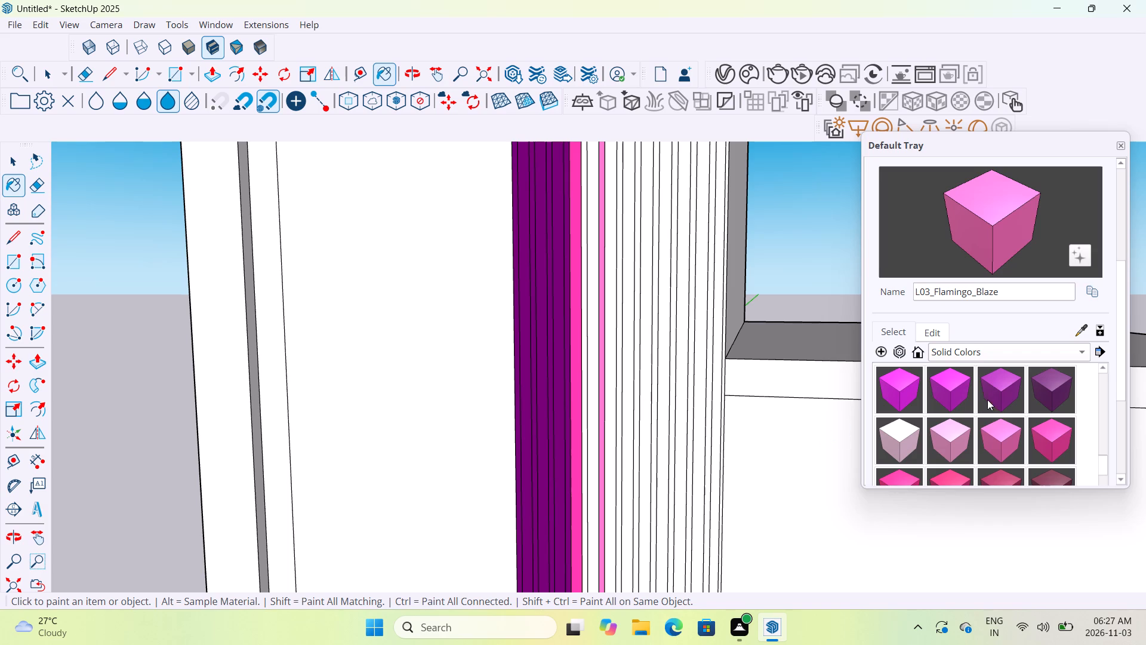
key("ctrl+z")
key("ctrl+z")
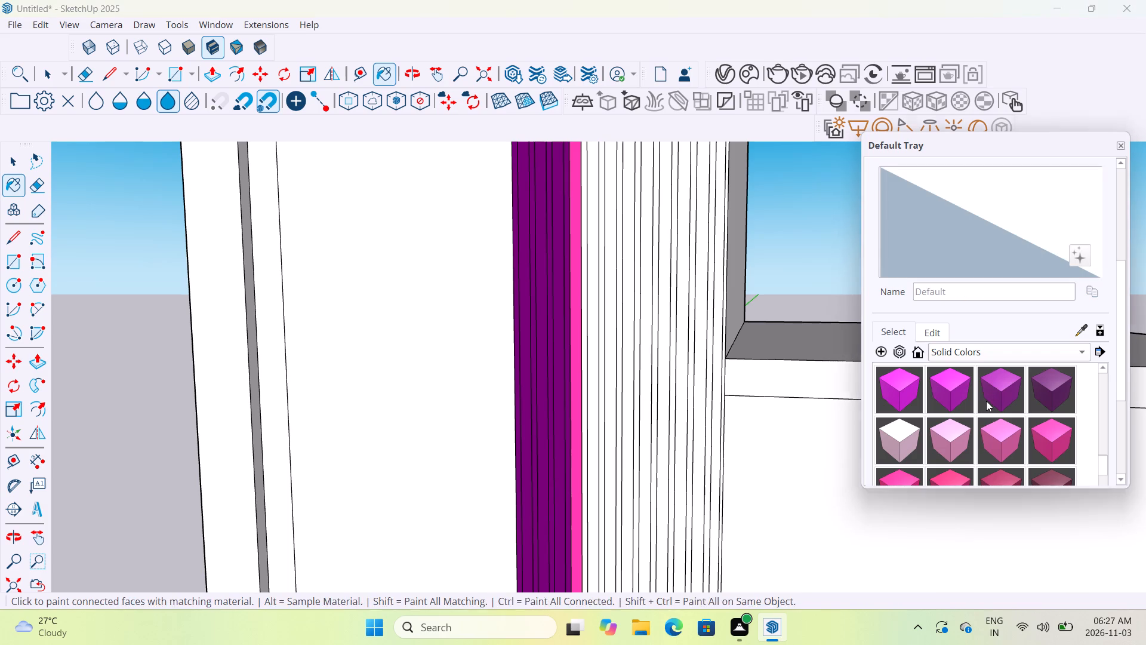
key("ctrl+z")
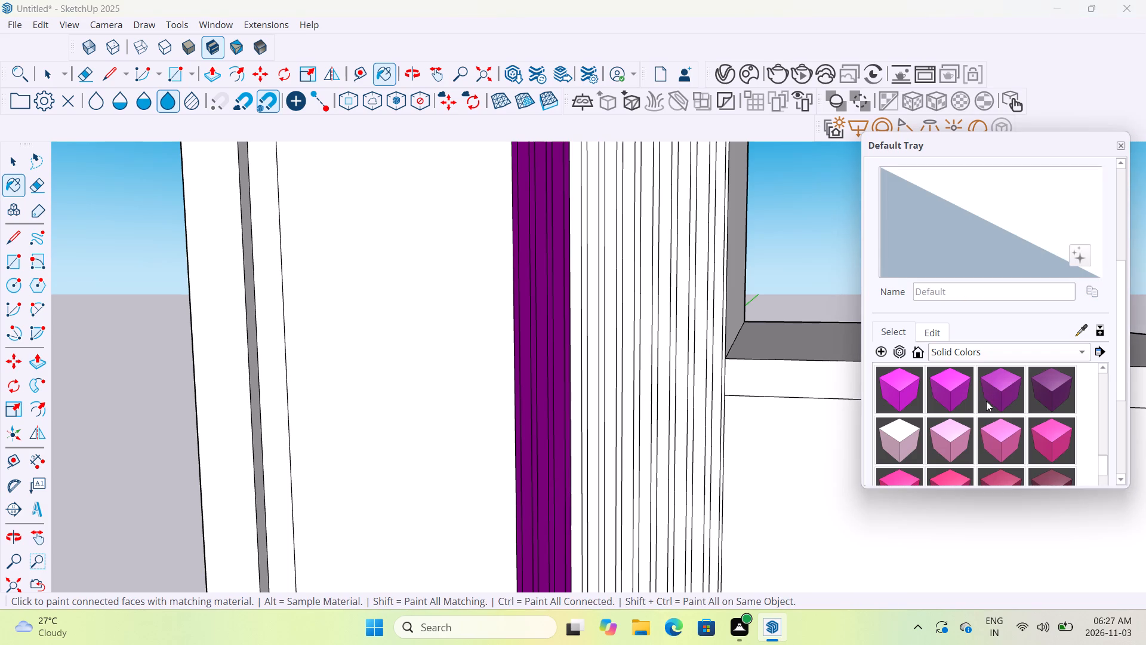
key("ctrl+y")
Erase the leftover horizontal line on the wall between the shortened ribbed strips and the parapet.
scroll(880, 448, "down", 1)
scroll(736, 502, "down", 4)
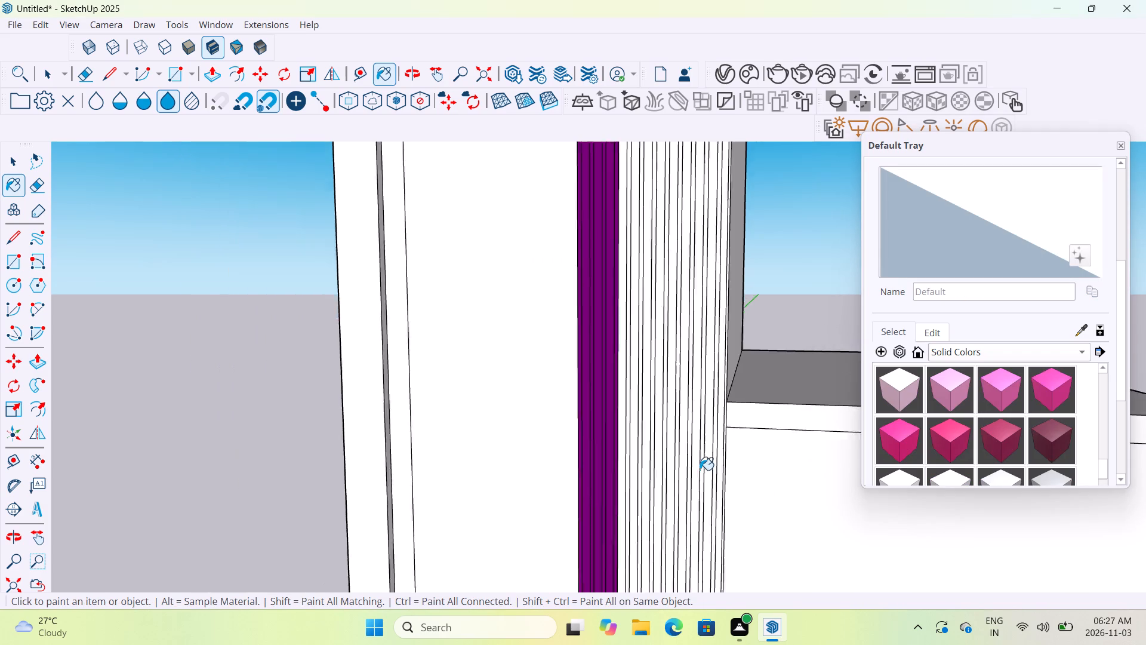
scroll(700, 470, "down", 13)
scroll(699, 470, "up", 3)
scroll(699, 470, "down", 10)
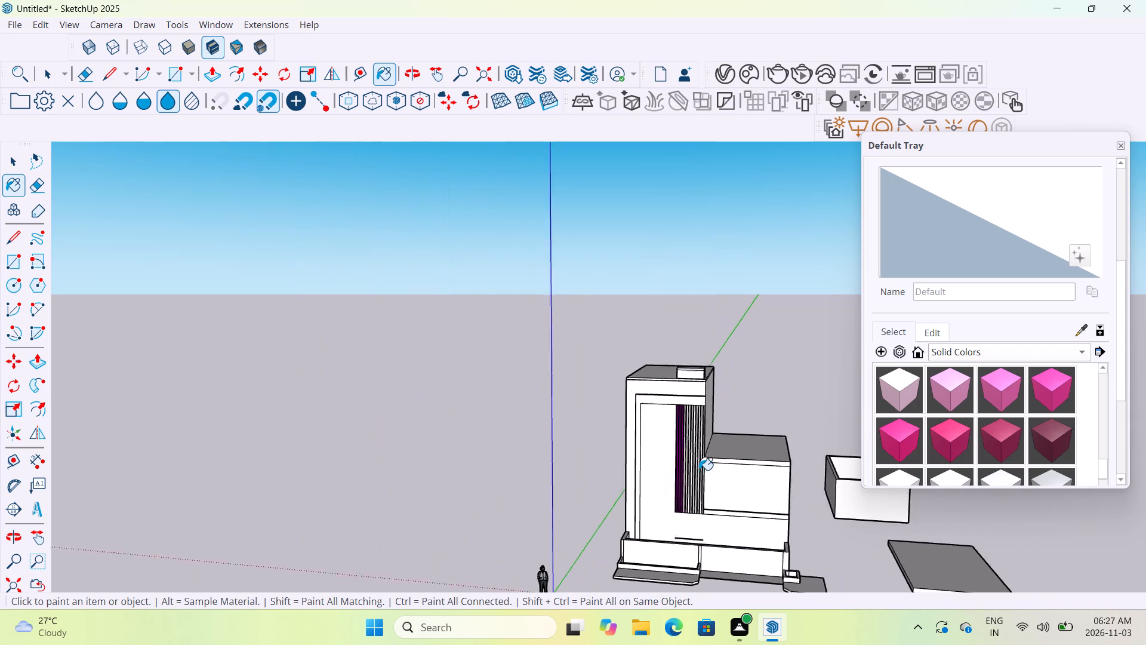
middle_click_drag(694, 511, 693, 591)
scroll(680, 520, "up", 17)
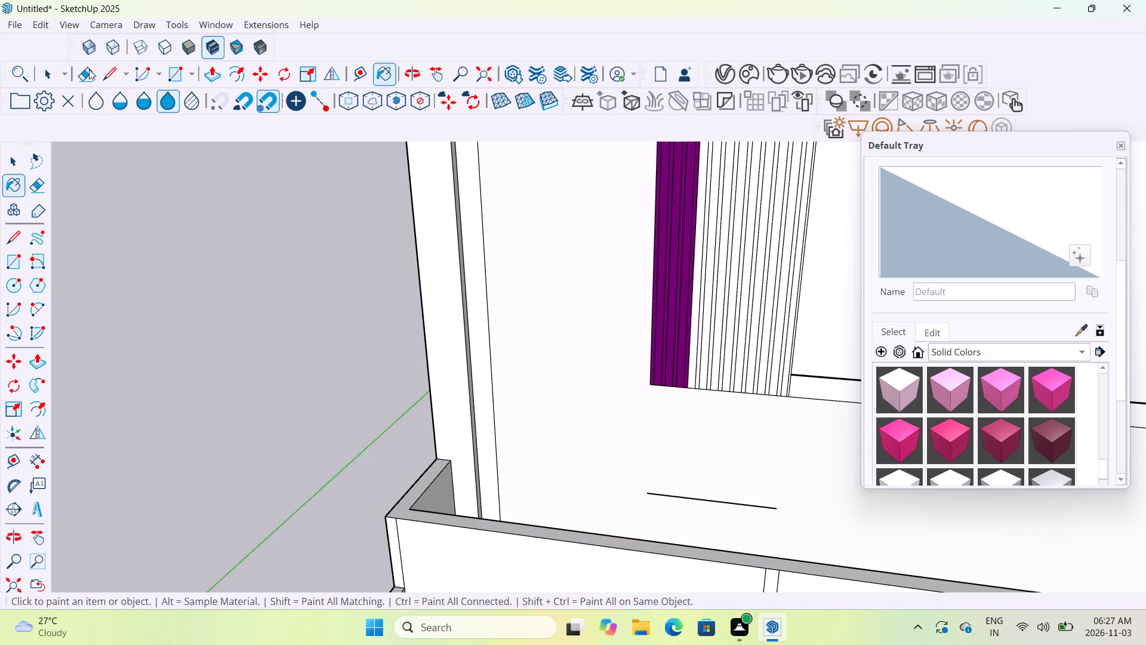
left_click(93, 67)
left_click_drag(703, 474, 704, 509)
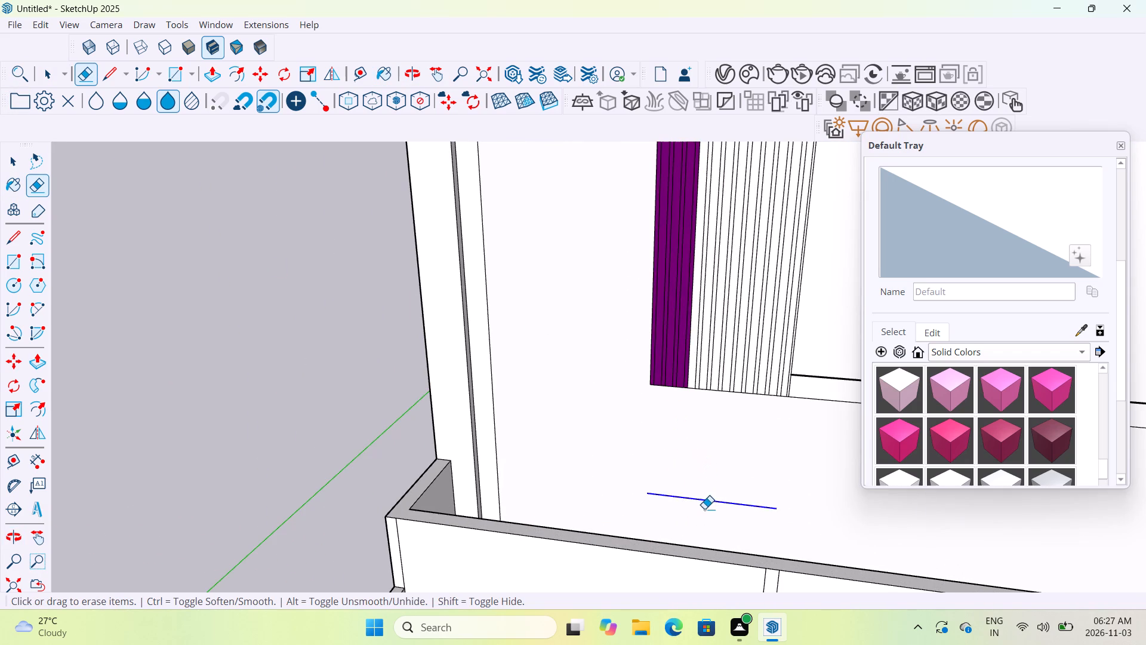
Paint the four narrow ribs between the dark violet strips in K07_Mulberry_Glow.
scroll(1043, 403, "up", 1)
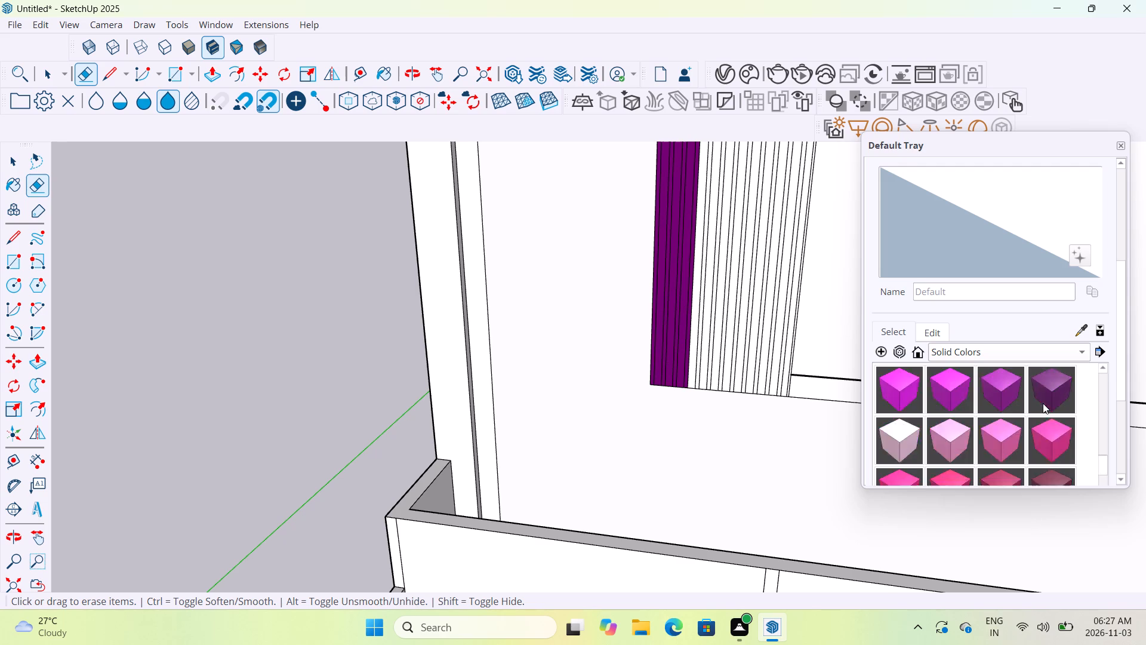
scroll(1043, 403, "up", 1)
left_click(1053, 437)
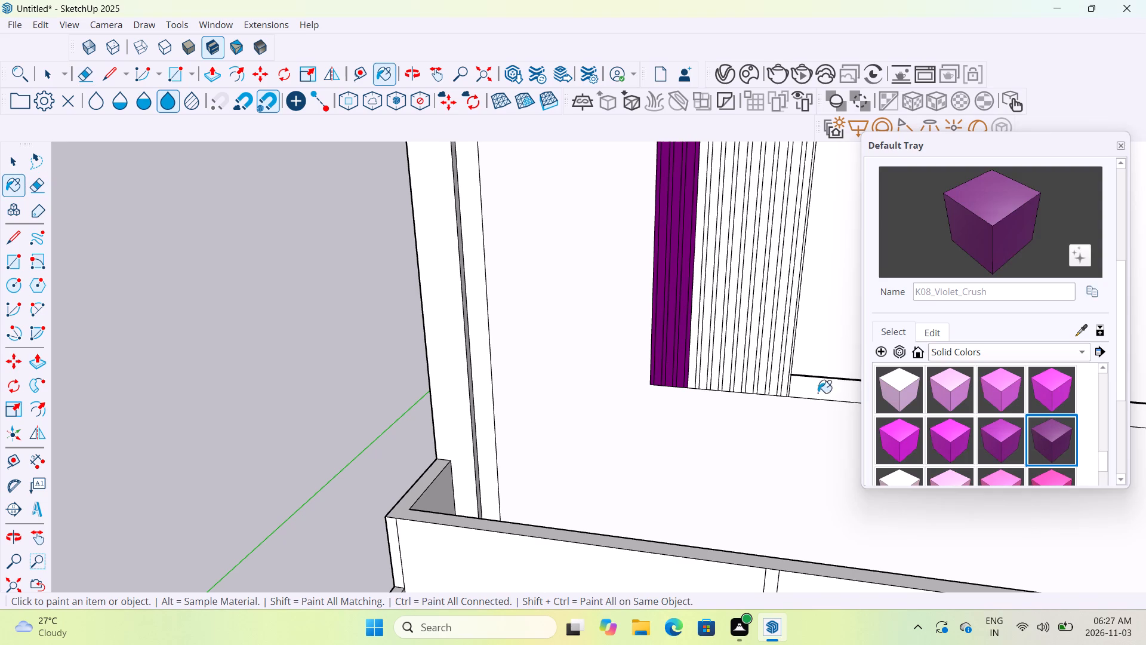
left_click(994, 431)
scroll(642, 338, "up", 2)
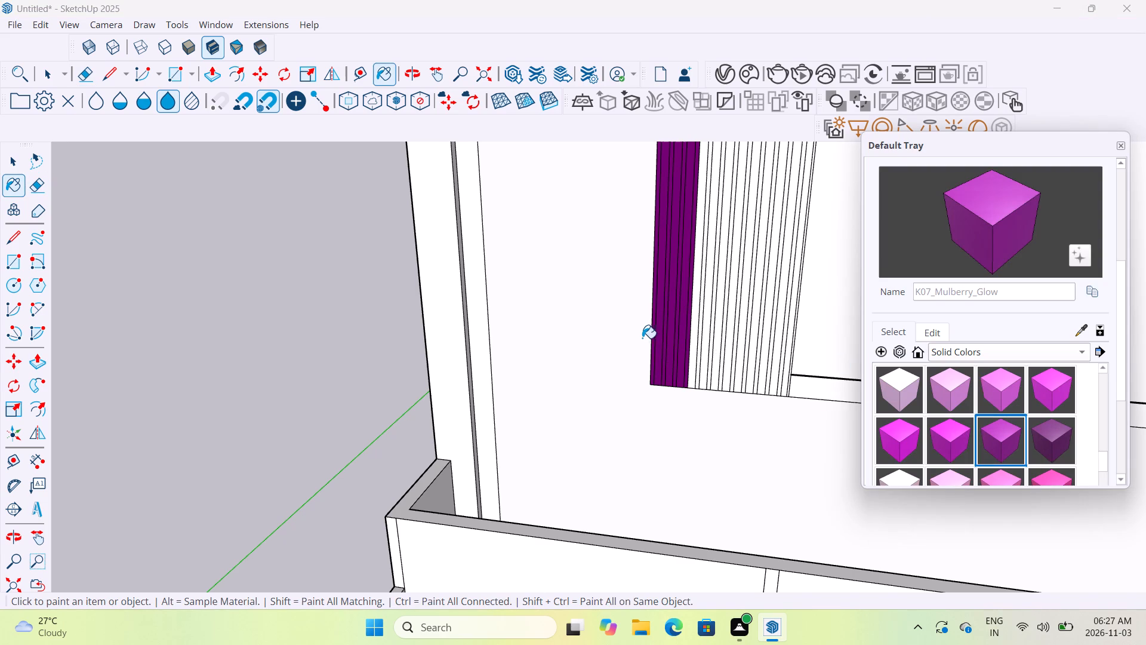
scroll(642, 338, "up", 9)
left_click(676, 336)
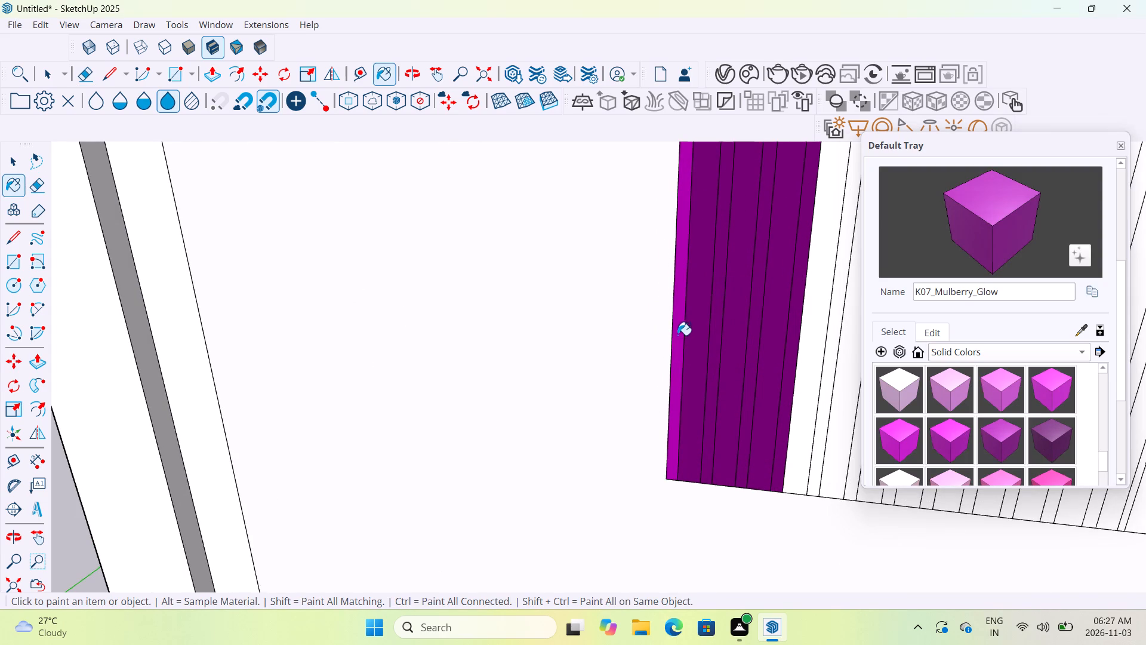
left_click(714, 343)
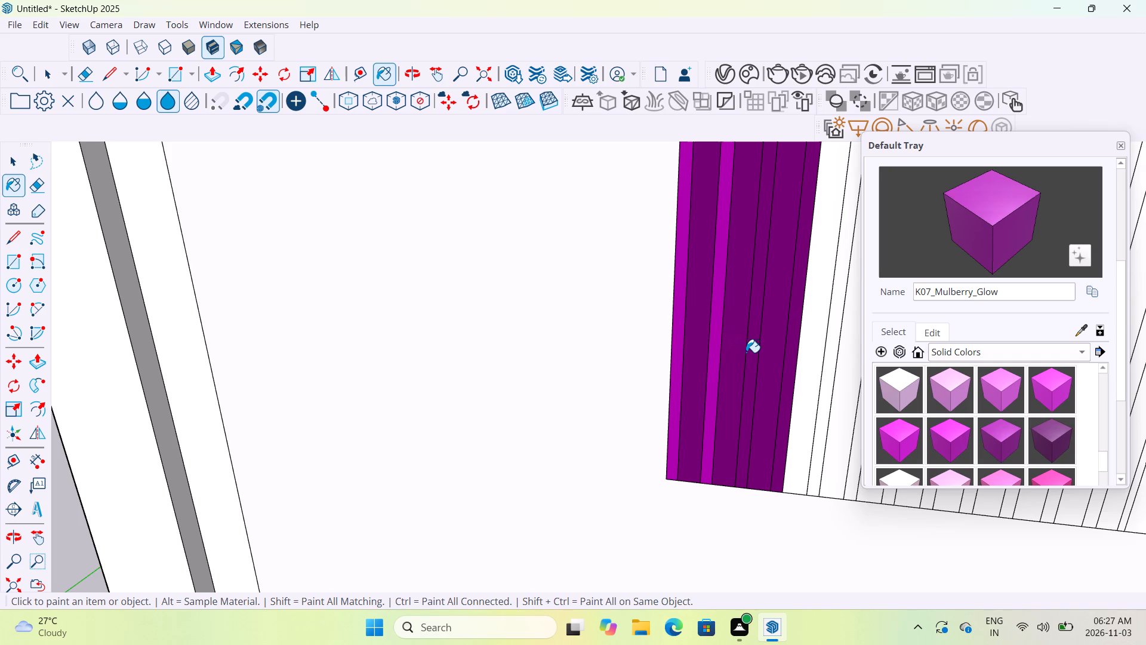
left_click(752, 355)
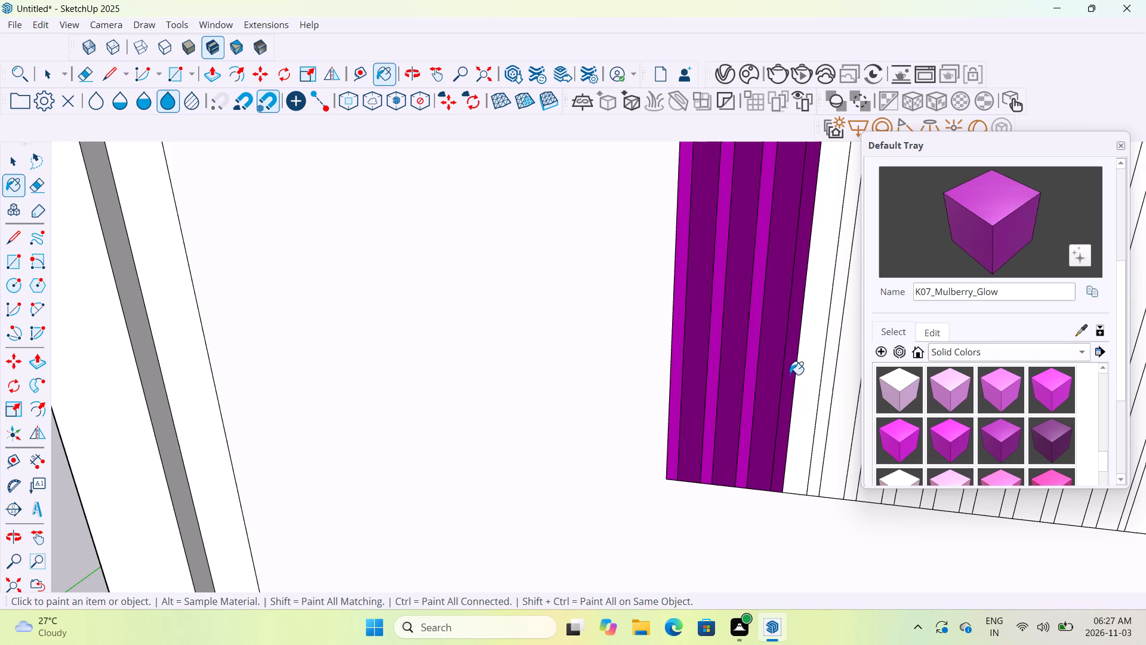
left_click(790, 374)
Paint the remaining narrow ribs between the white strips in K07_Mulberry_Glow, through to the panel's far edge.
left_click(827, 386)
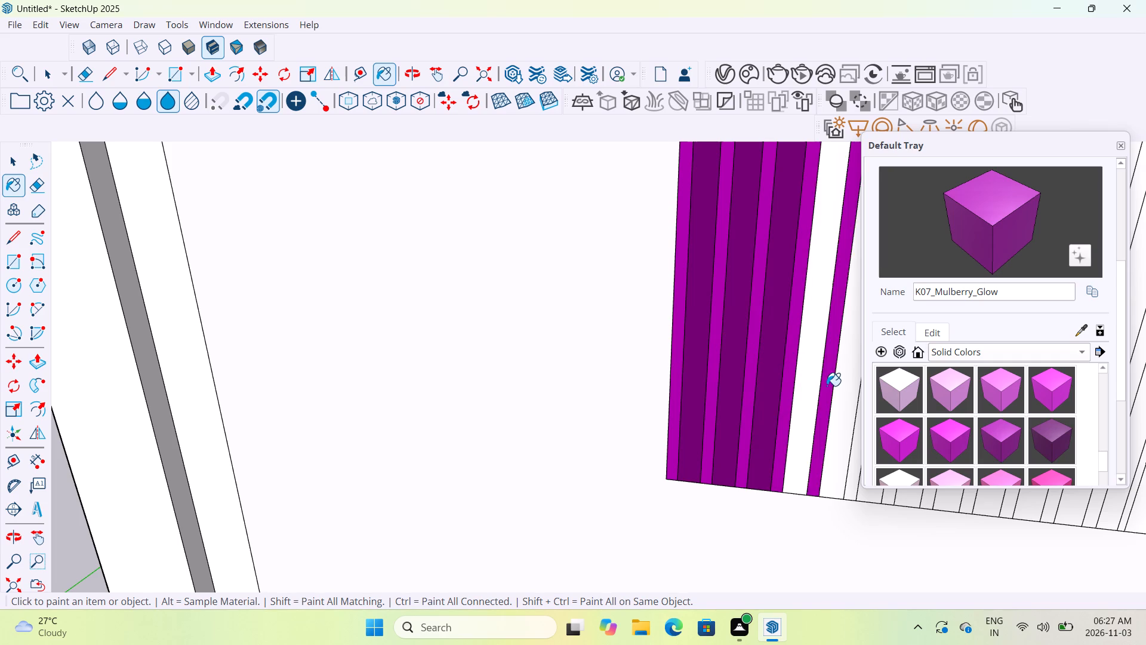
scroll(827, 386, "down", 14)
scroll(846, 388, "up", 6)
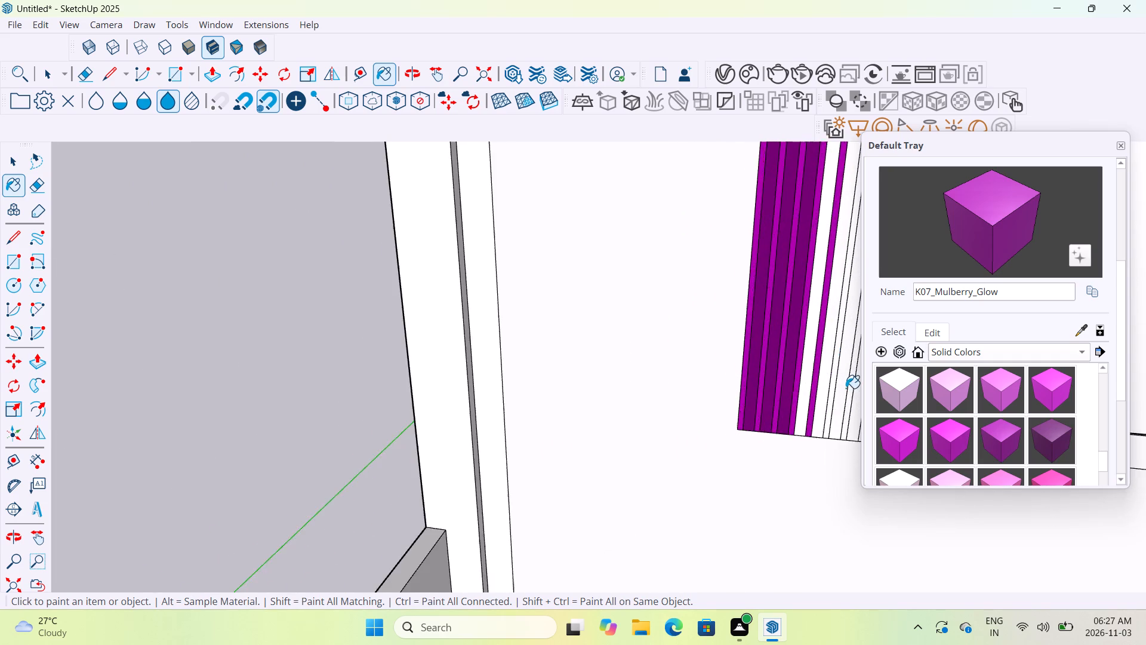
scroll(846, 388, "up", 6)
left_click(818, 404)
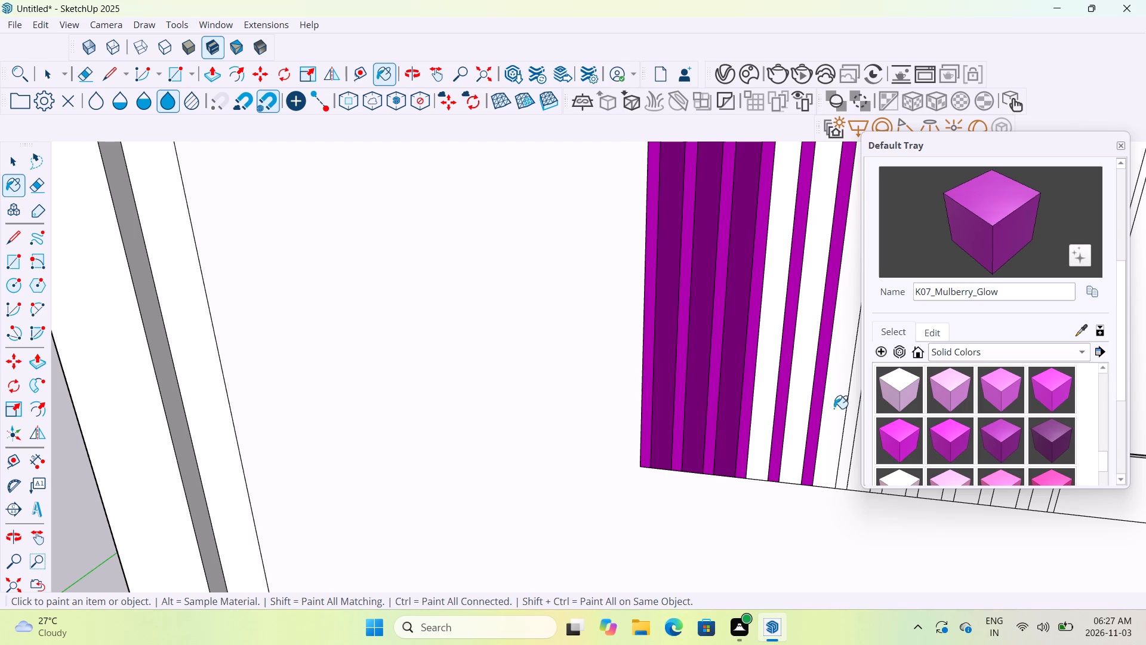
left_click(848, 415)
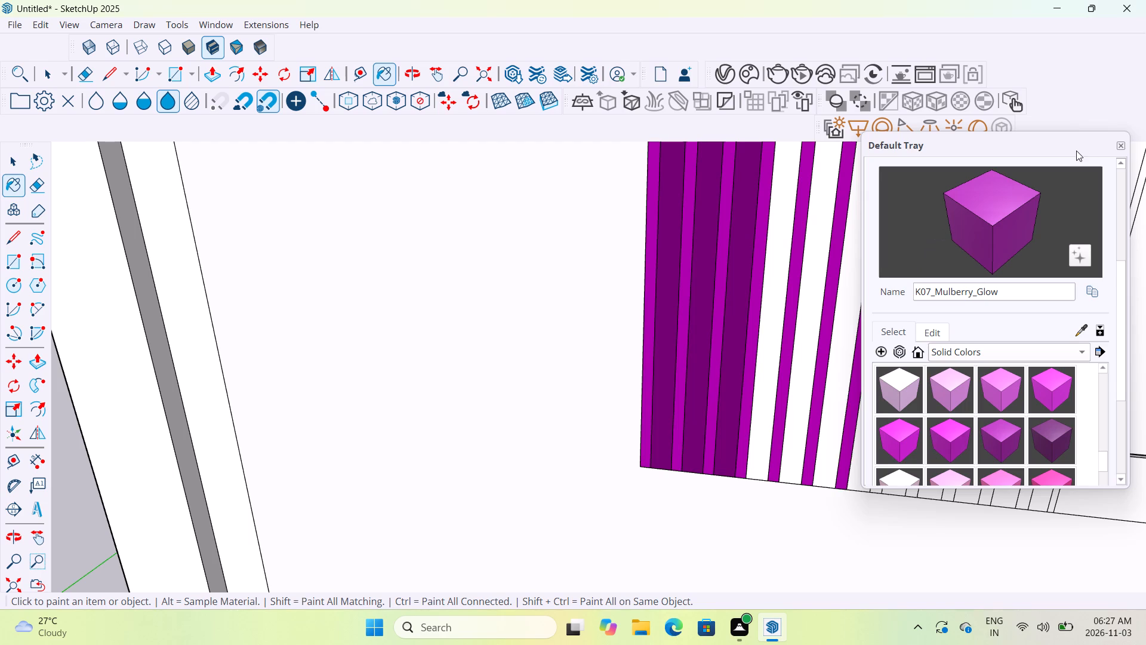
left_click_drag(1071, 143, 433, 166)
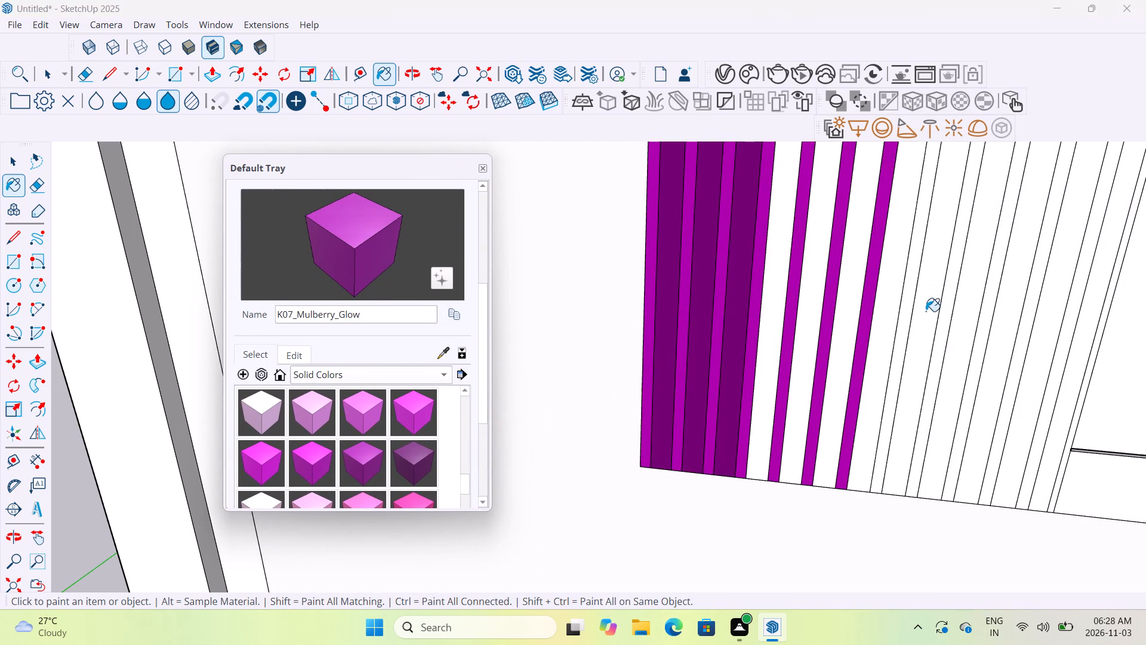
left_click(901, 334)
left_click(940, 330)
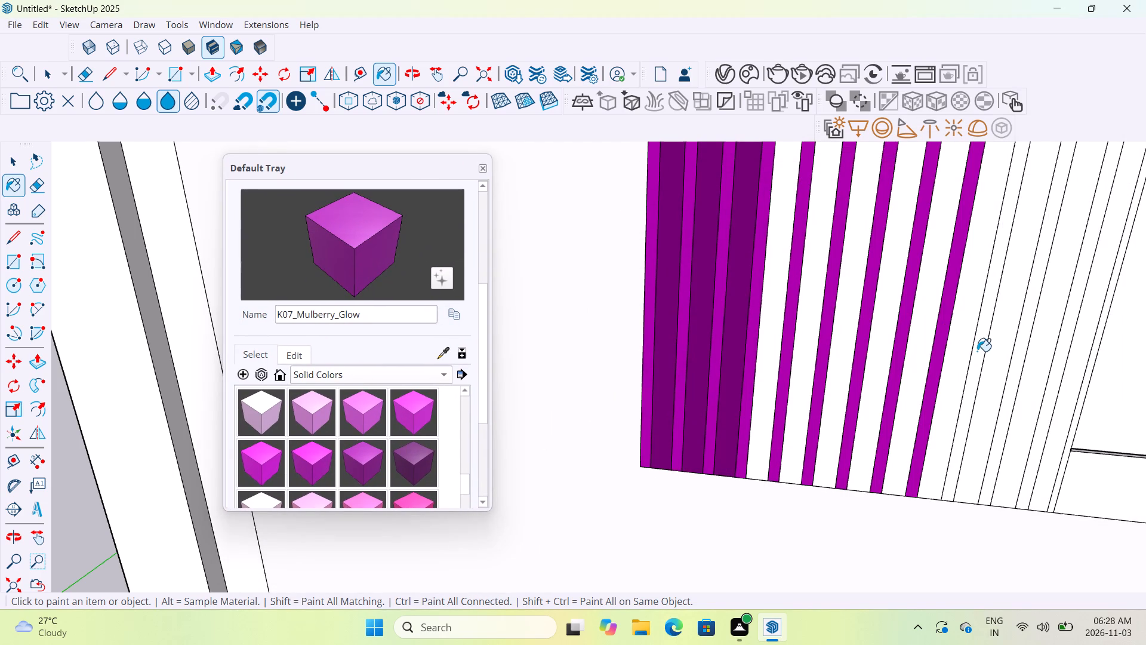
left_click(979, 352)
left_click(1018, 370)
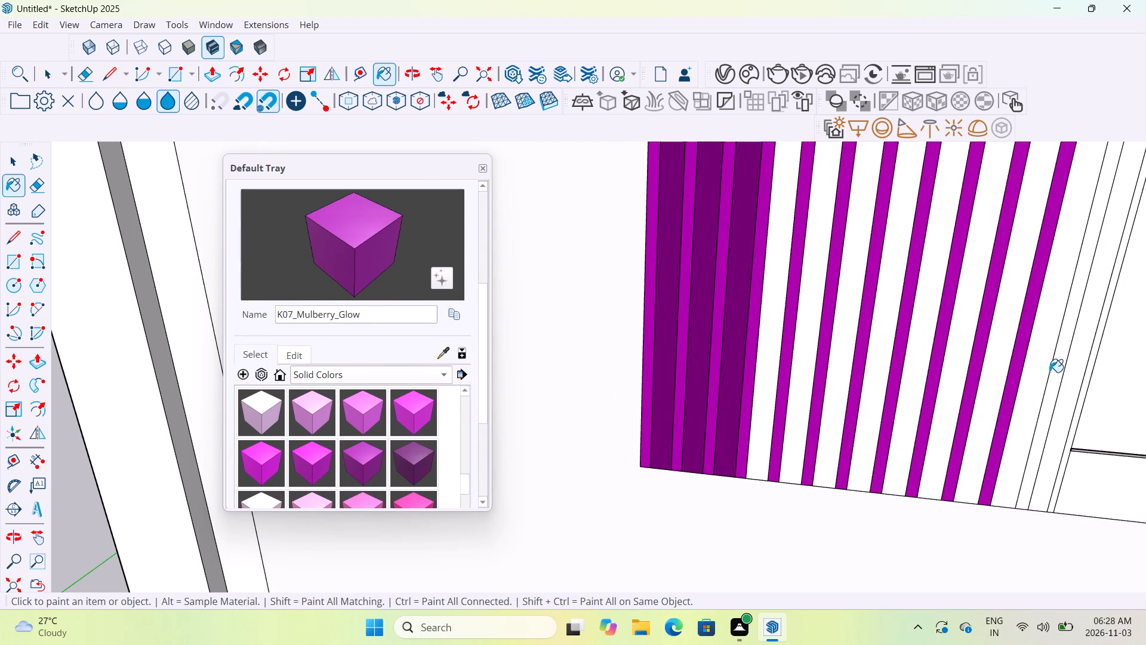
left_click(1056, 374)
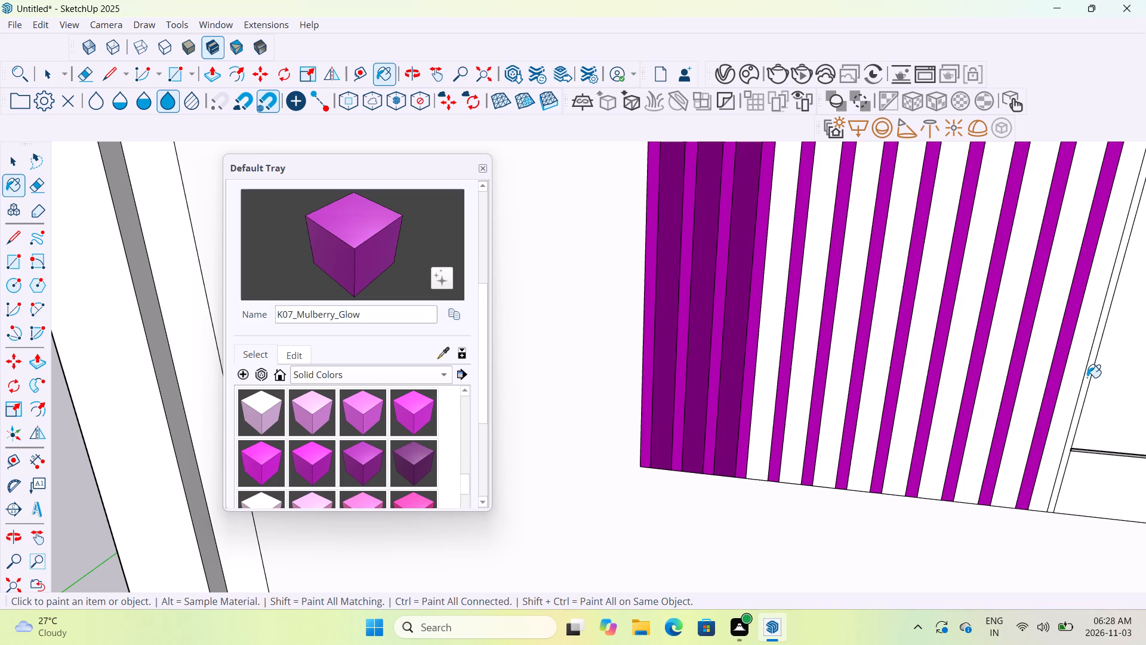
left_click(1087, 377)
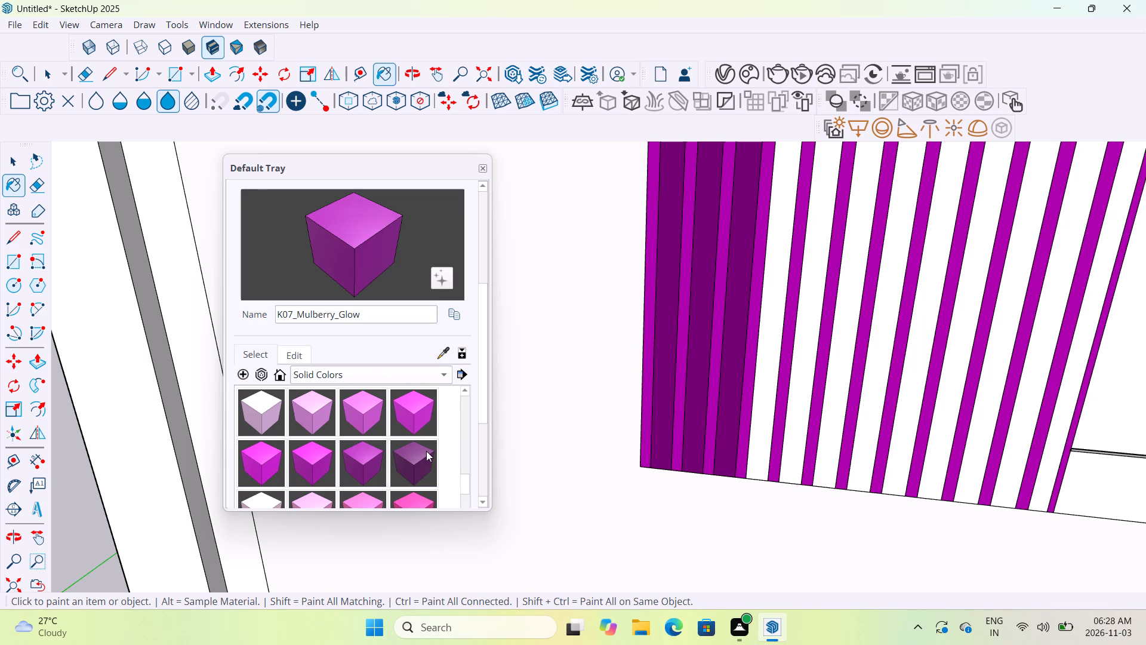
Paint all the remaining wide white strips between the narrow ribs in K08_Violet_Crush.
left_click(426, 451)
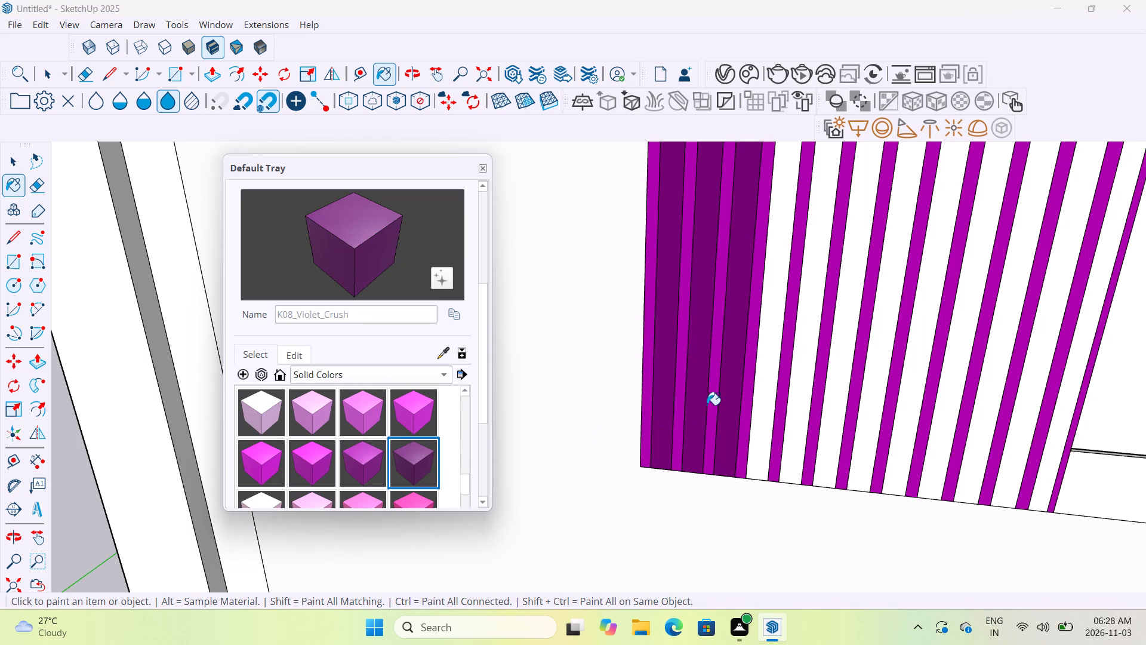
left_click(760, 391)
left_click(794, 391)
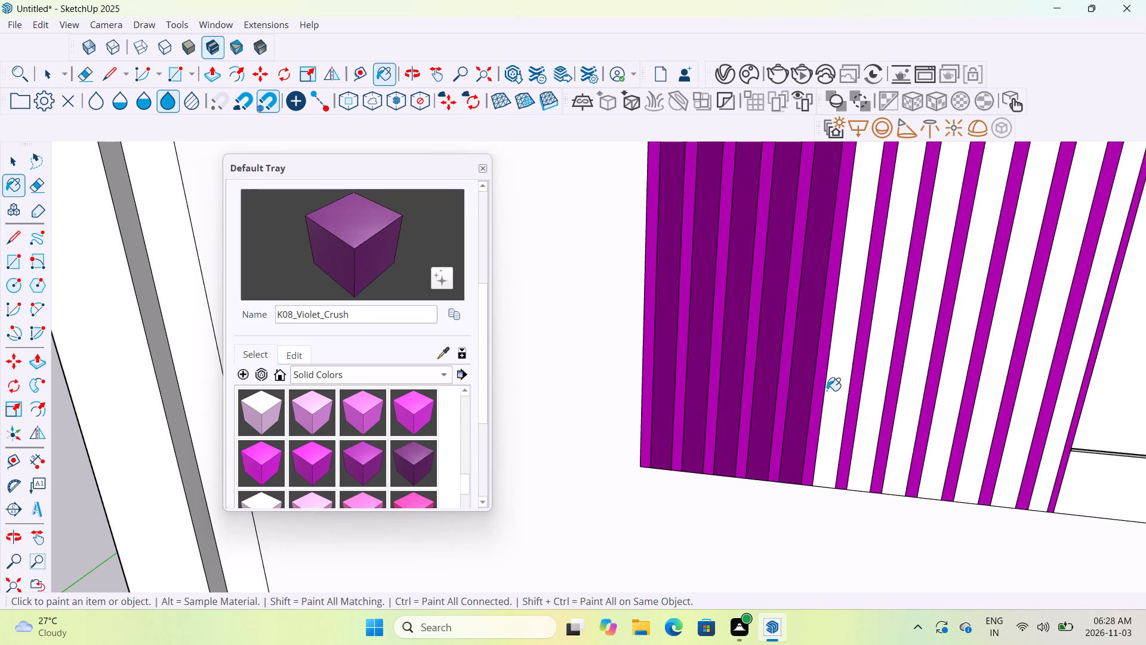
left_click(840, 391)
left_click(872, 395)
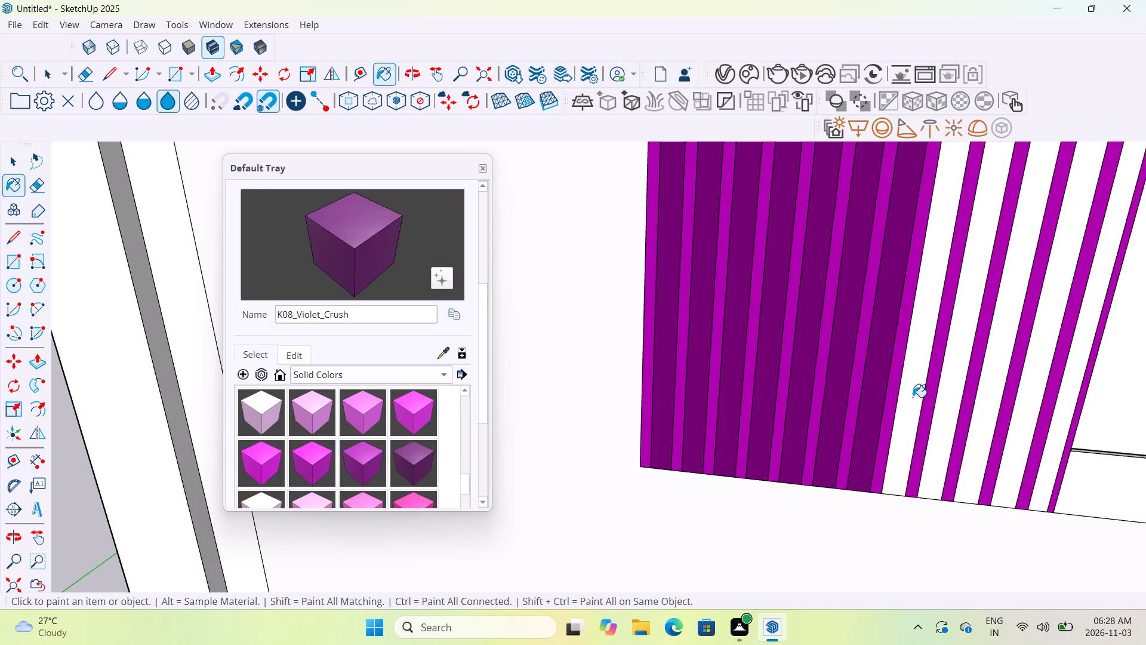
left_click(913, 397)
left_click(950, 397)
left_click(982, 399)
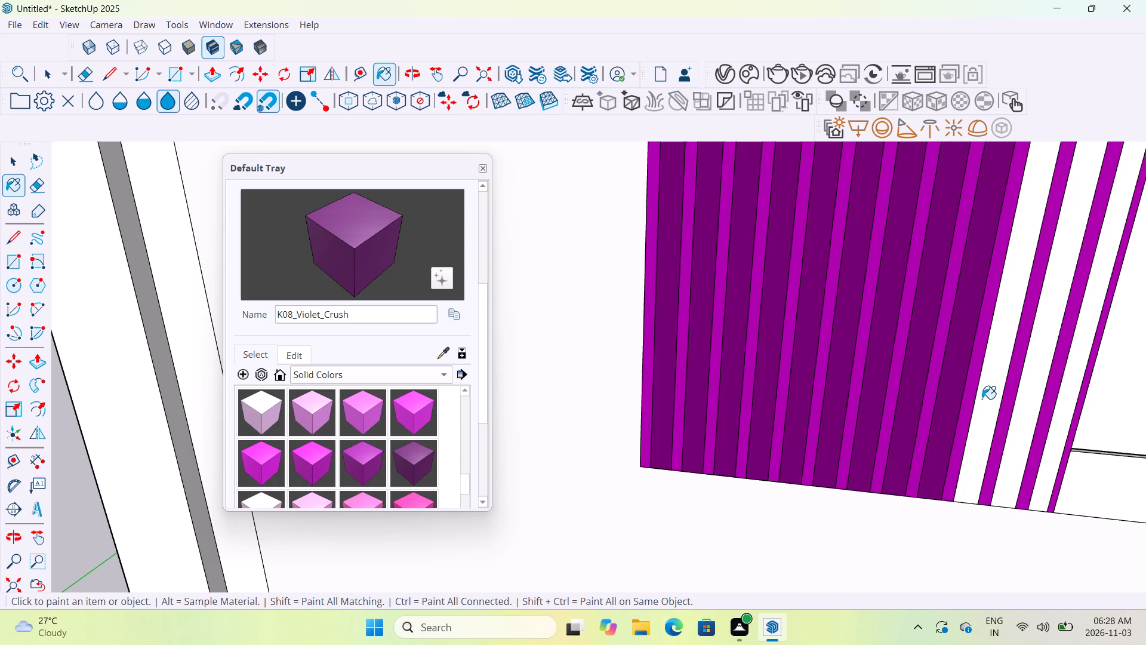
left_click(1033, 404)
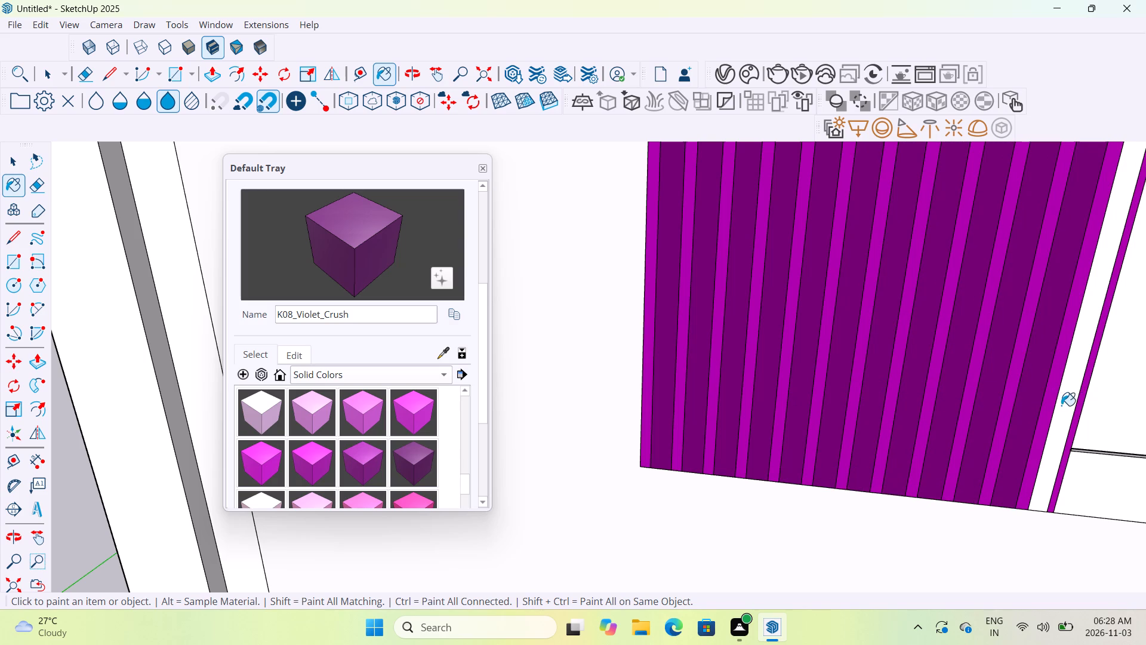
left_click(1062, 407)
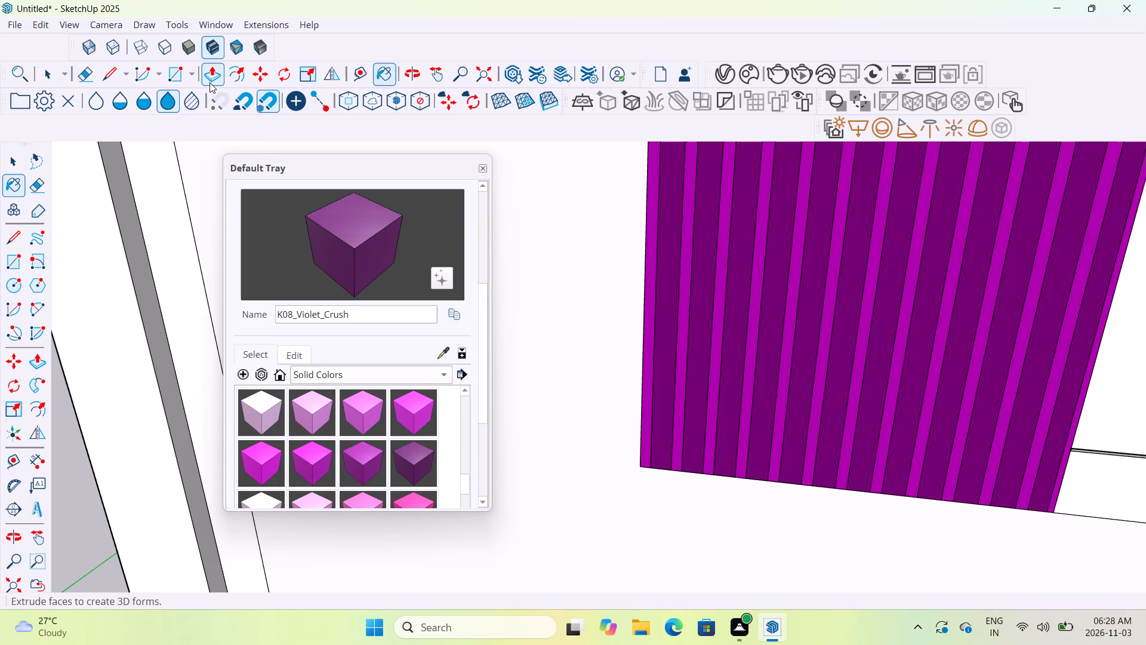
Push/Pull the outermost narrow rib beside the blank white wall outward by 3".
left_click(210, 82)
scroll(660, 302, "up", 4)
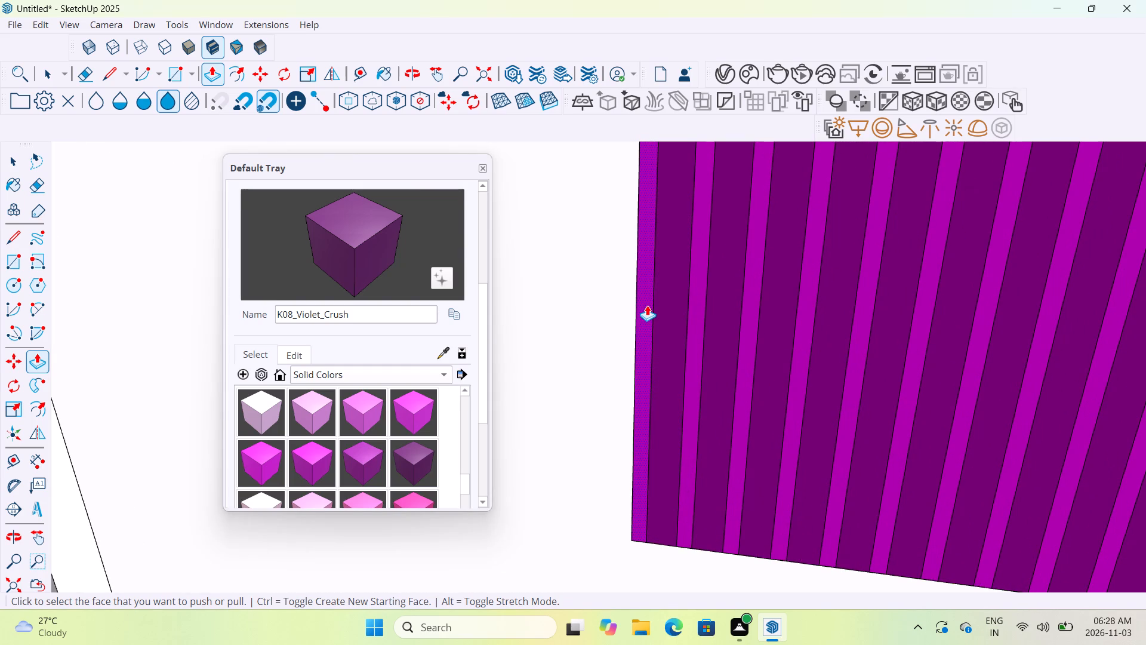
left_click(647, 305)
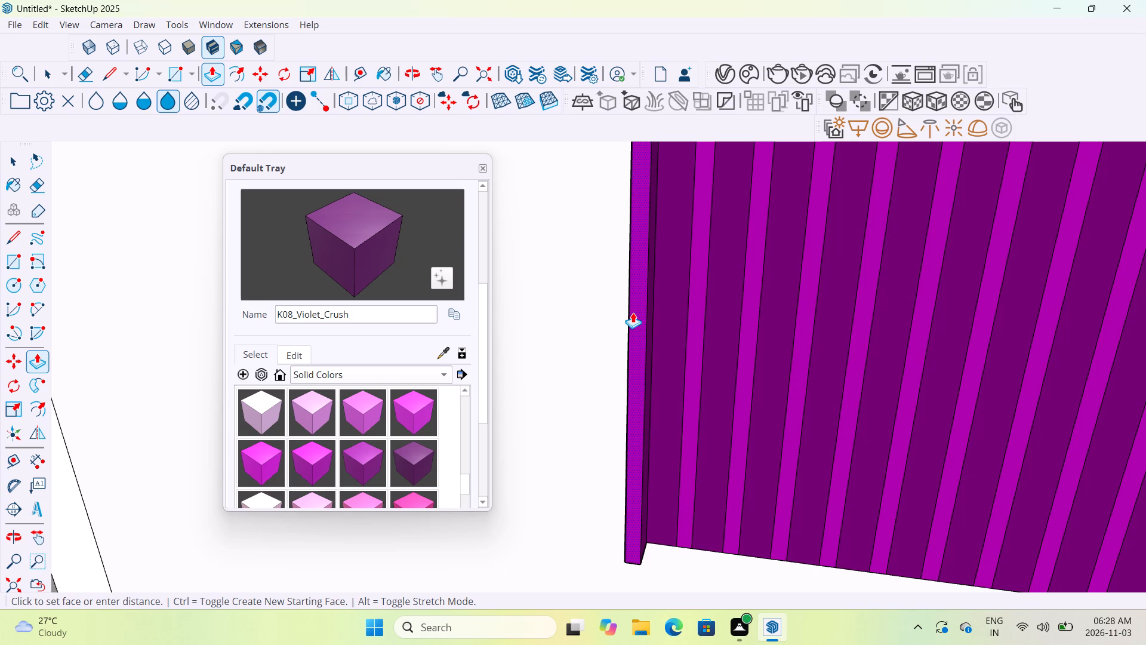
key("3")
key("shift+quotedbl")
key("Return")
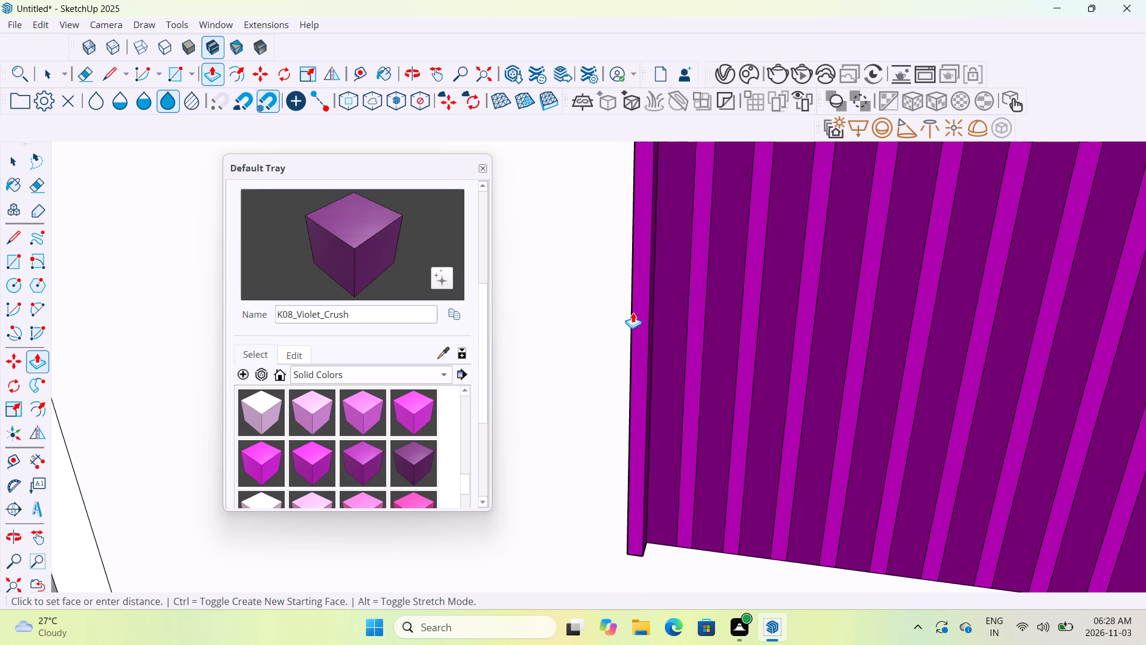
Repeat the 3" Push/Pull on the next six narrow ribs of the violet panel.
double_click(692, 364)
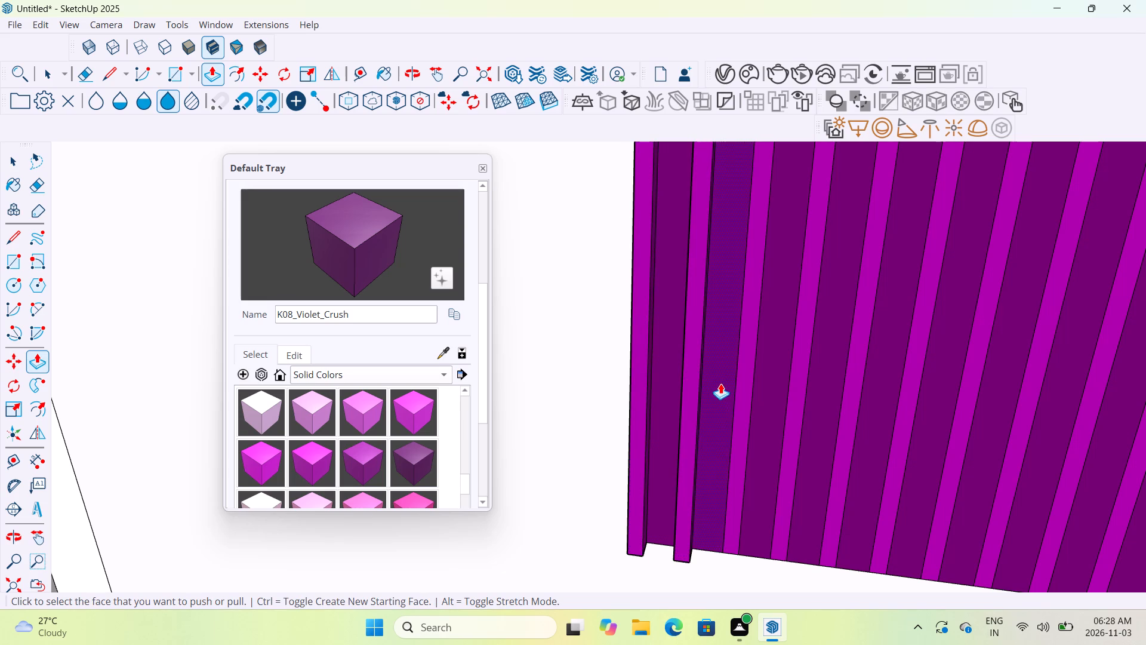
double_click(741, 395)
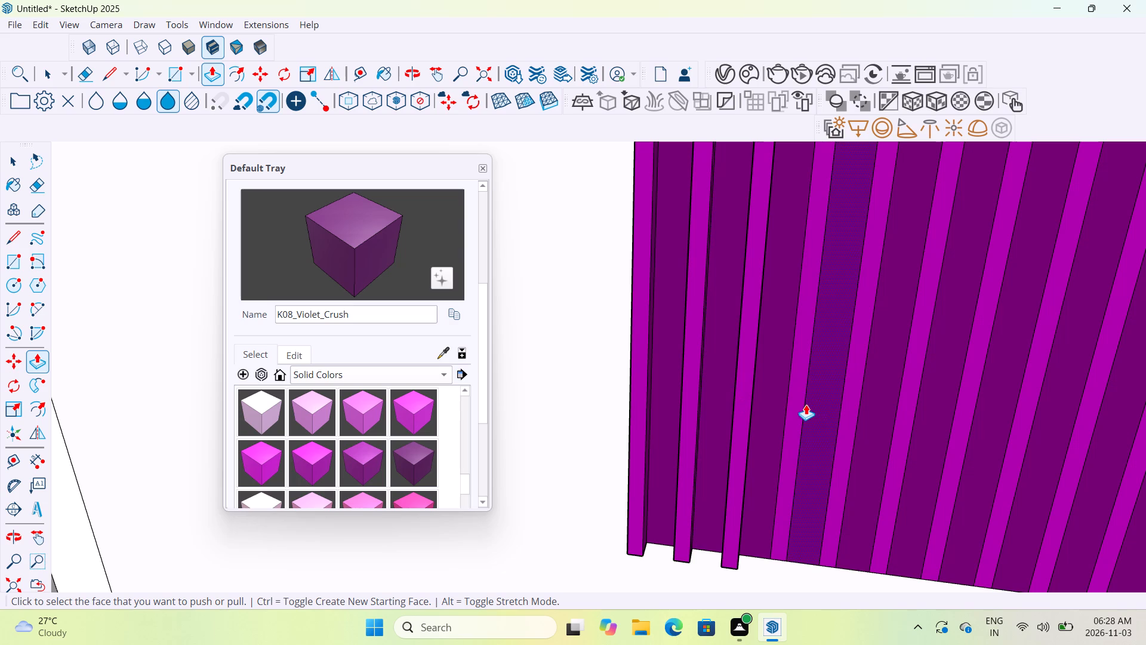
double_click(797, 410)
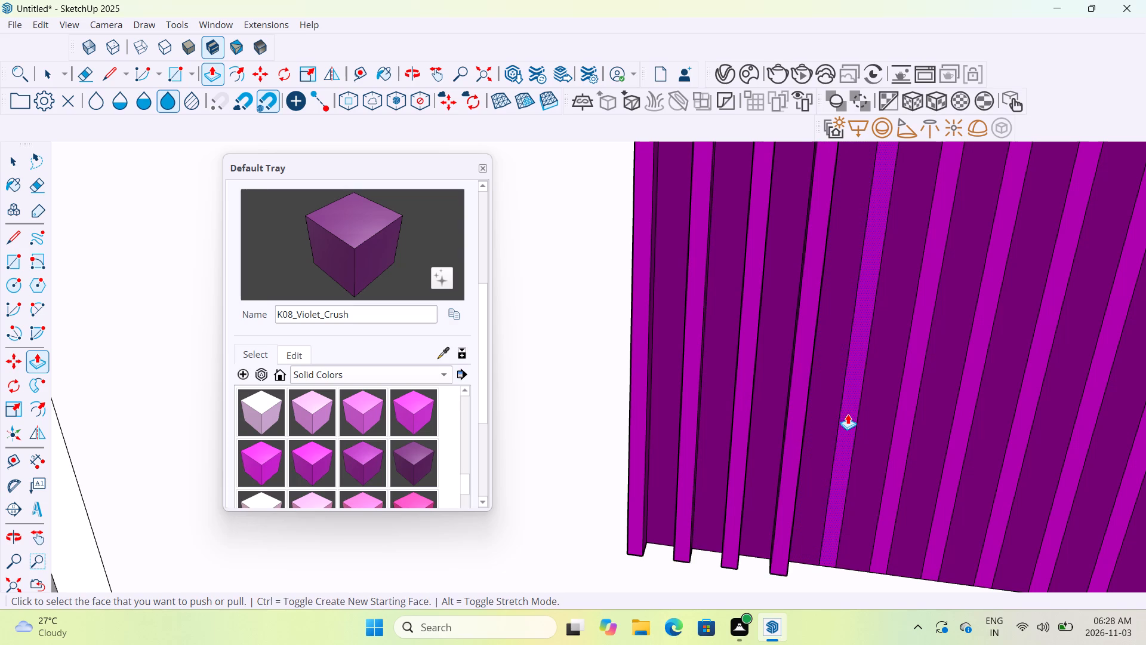
double_click(848, 414)
double_click(899, 424)
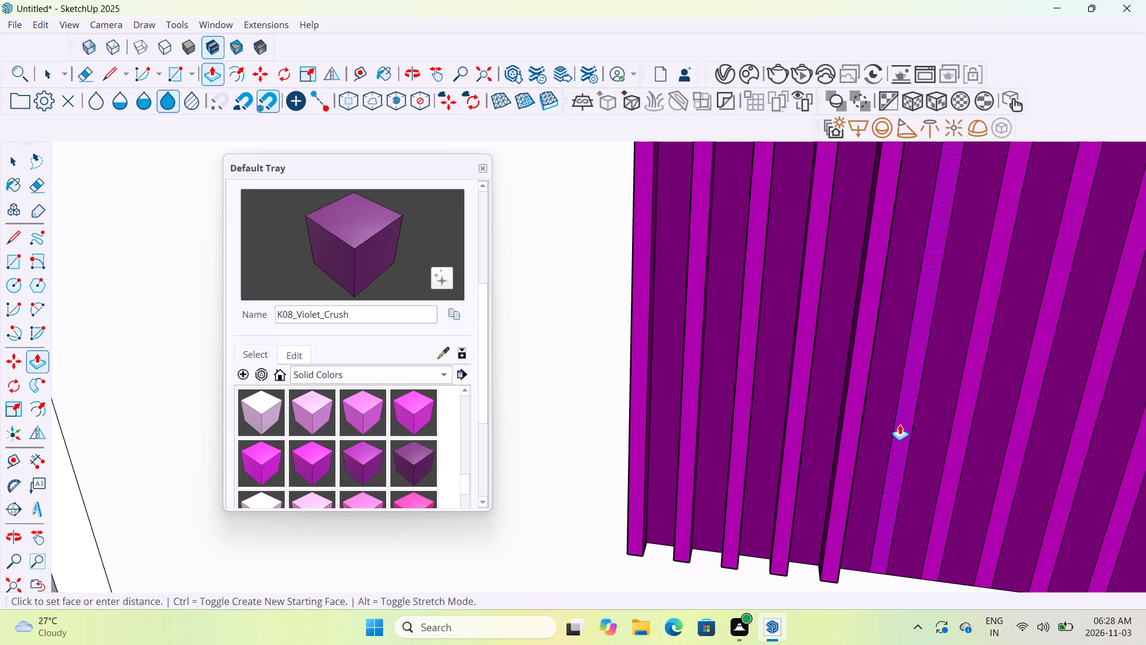
double_click(956, 429)
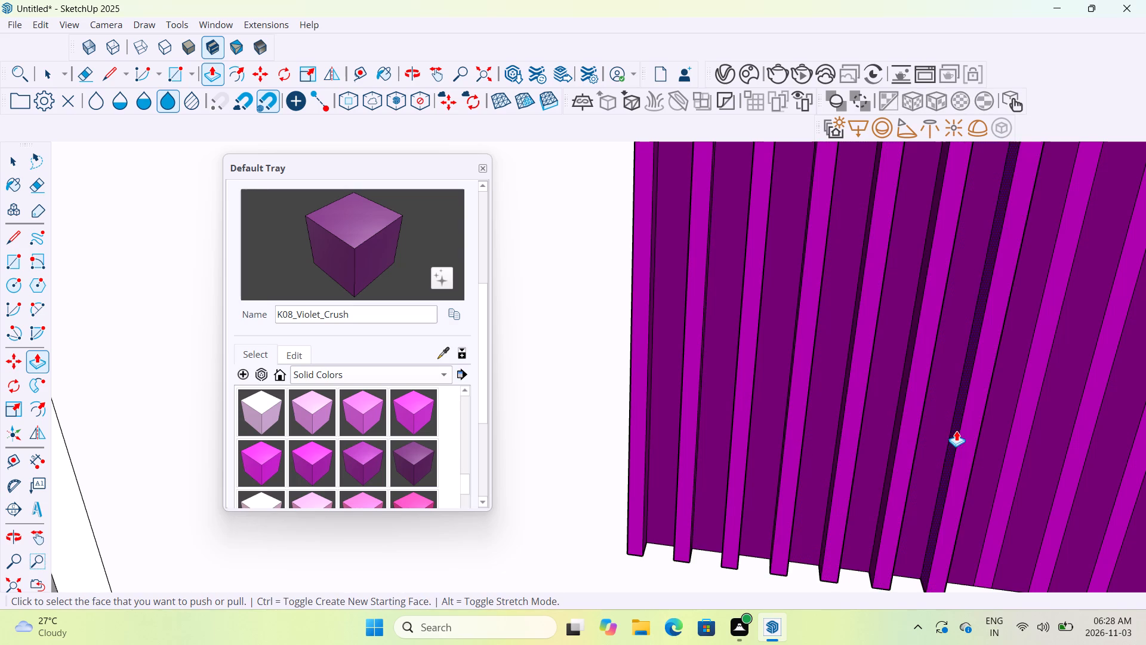
Examine the raised ribs of the violet panel up close and against the whole front facade.
scroll(956, 431, "down", 6)
scroll(1005, 451, "down", 14)
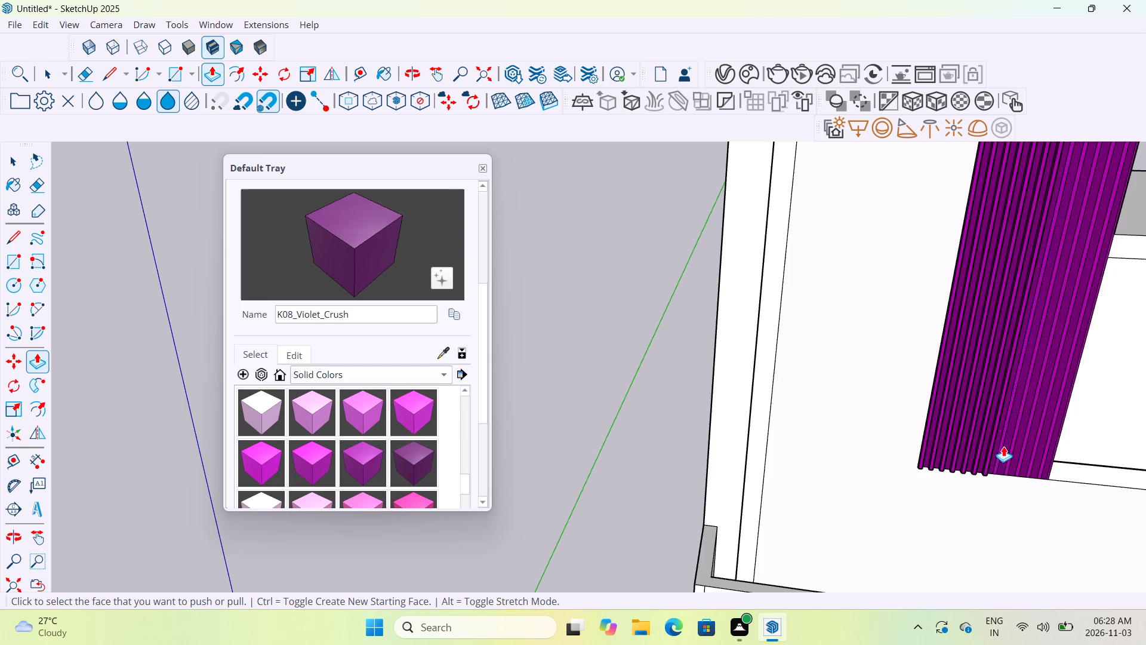
scroll(1006, 444, "down", 8)
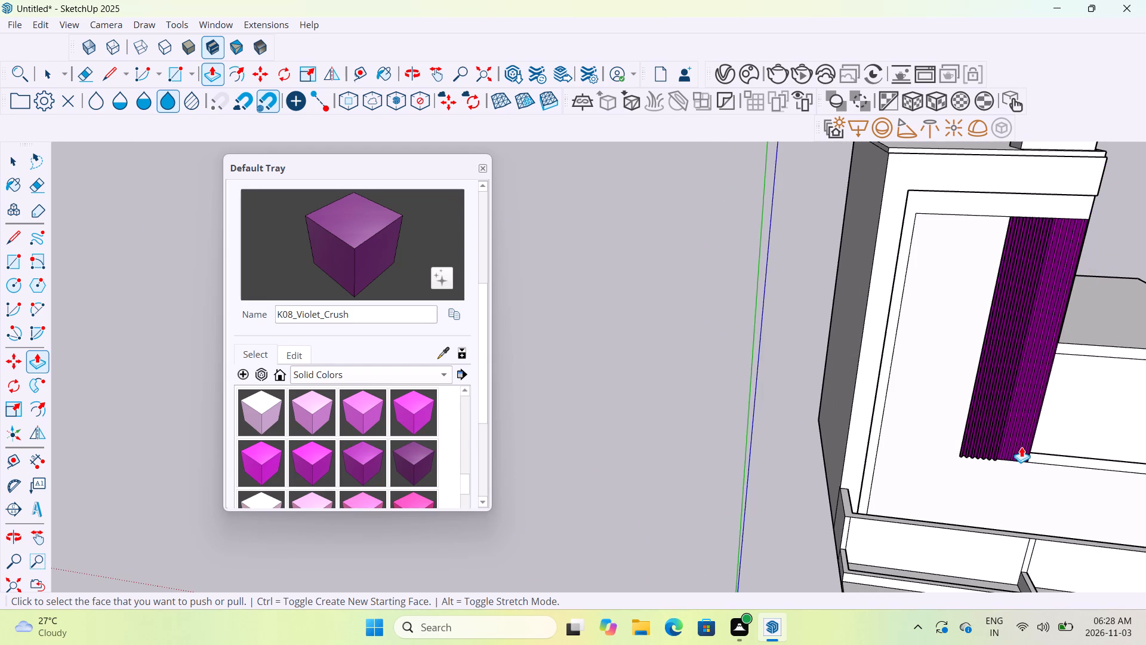
scroll(999, 447, "up", 15)
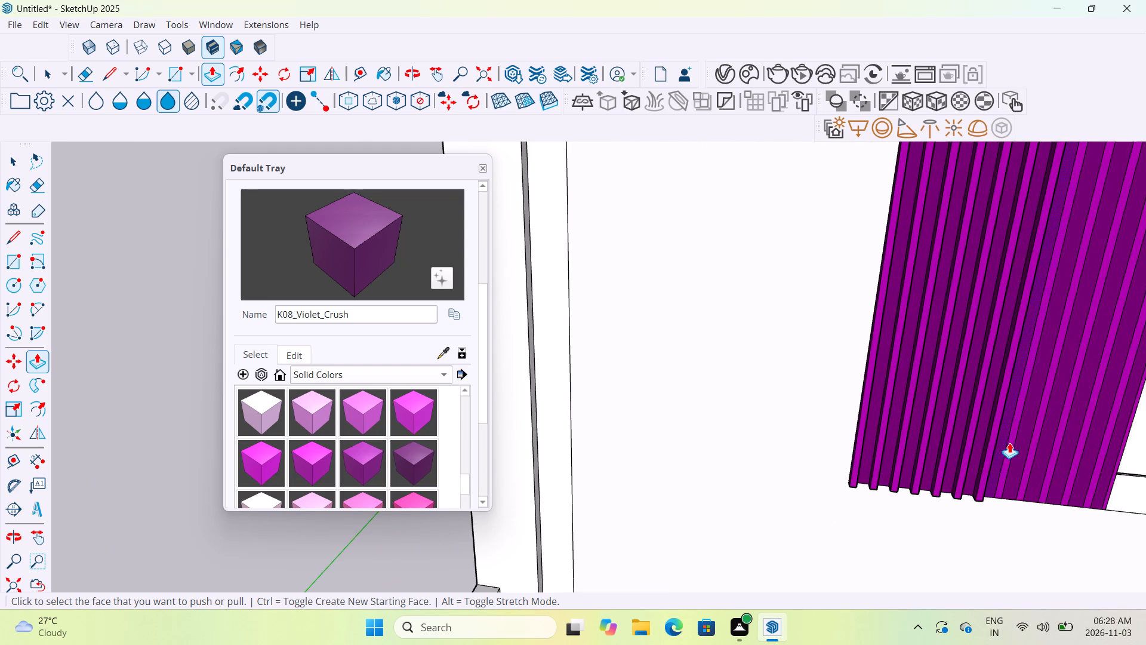
scroll(1017, 449, "down", 10)
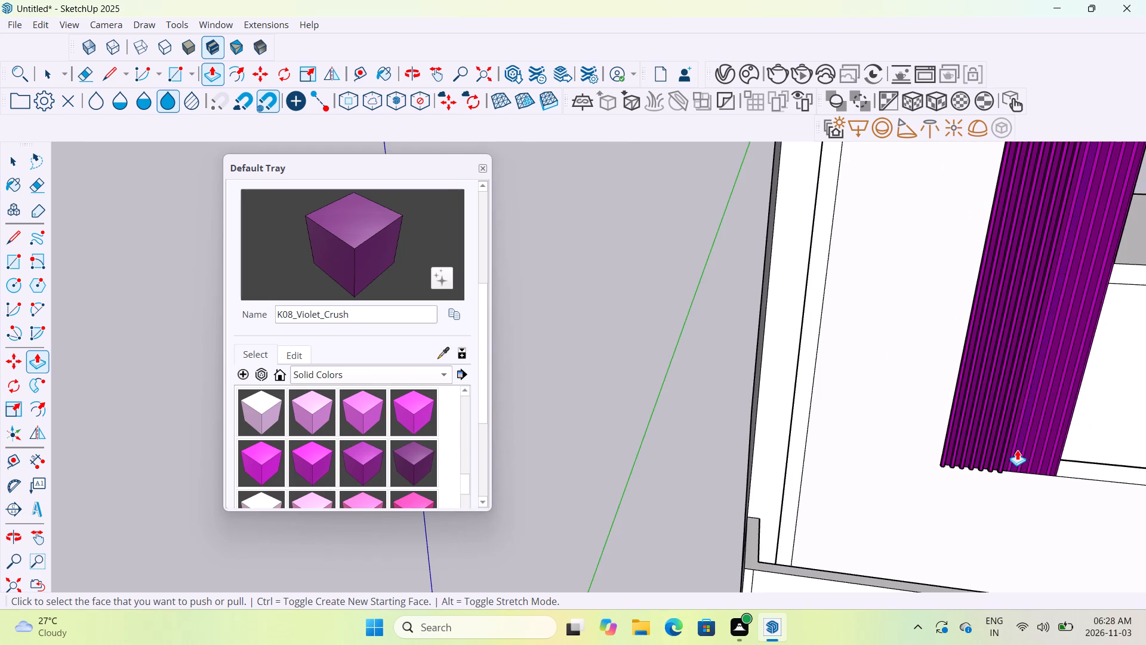
scroll(1017, 450, "down", 10)
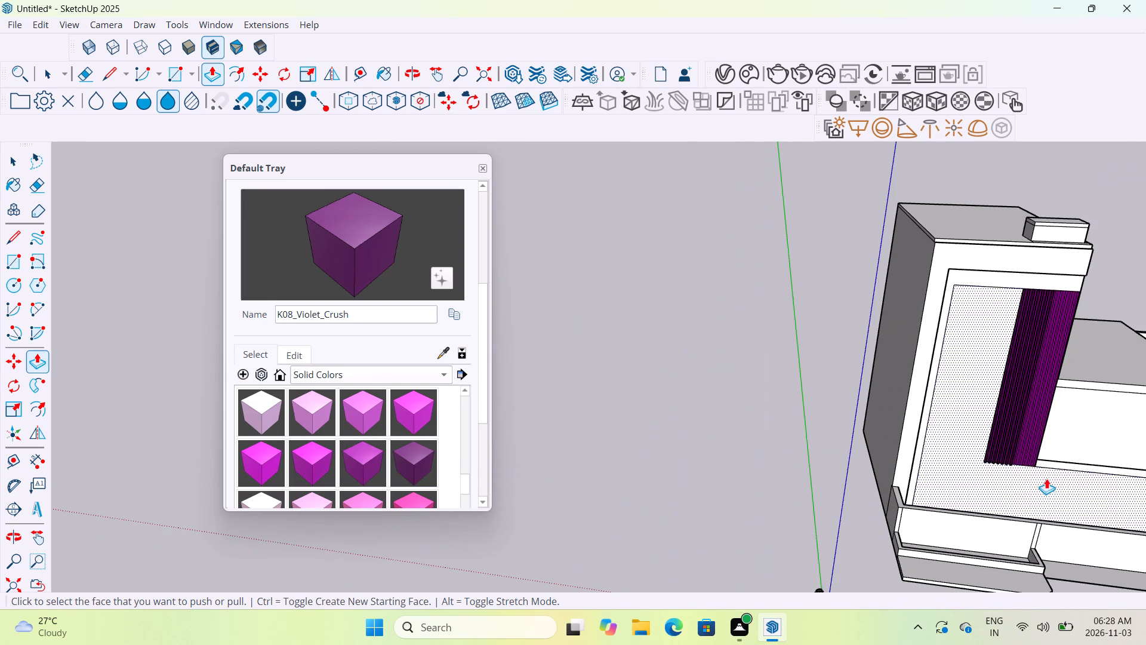
Examine the violet ribbed panel against the whole front facade from a raised viewpoint.
scroll(1062, 487, "down", 3)
scroll(1035, 477, "up", 5)
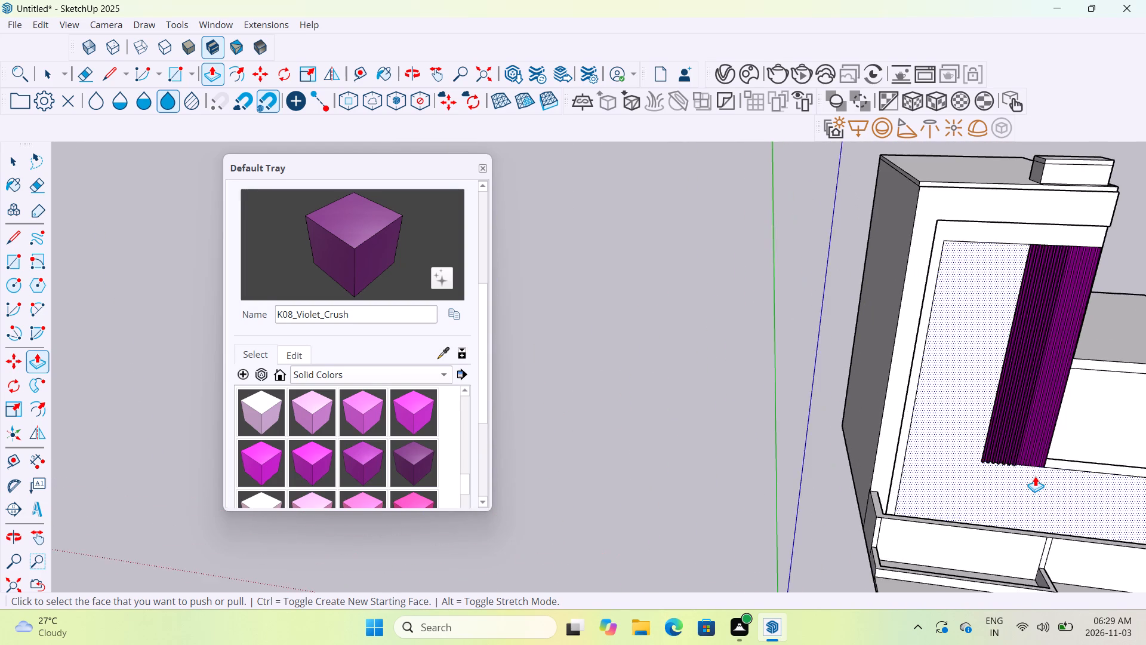
scroll(1035, 476, "up", 6)
middle_click_drag(1042, 490, 1011, 502)
scroll(1011, 502, "down", 9)
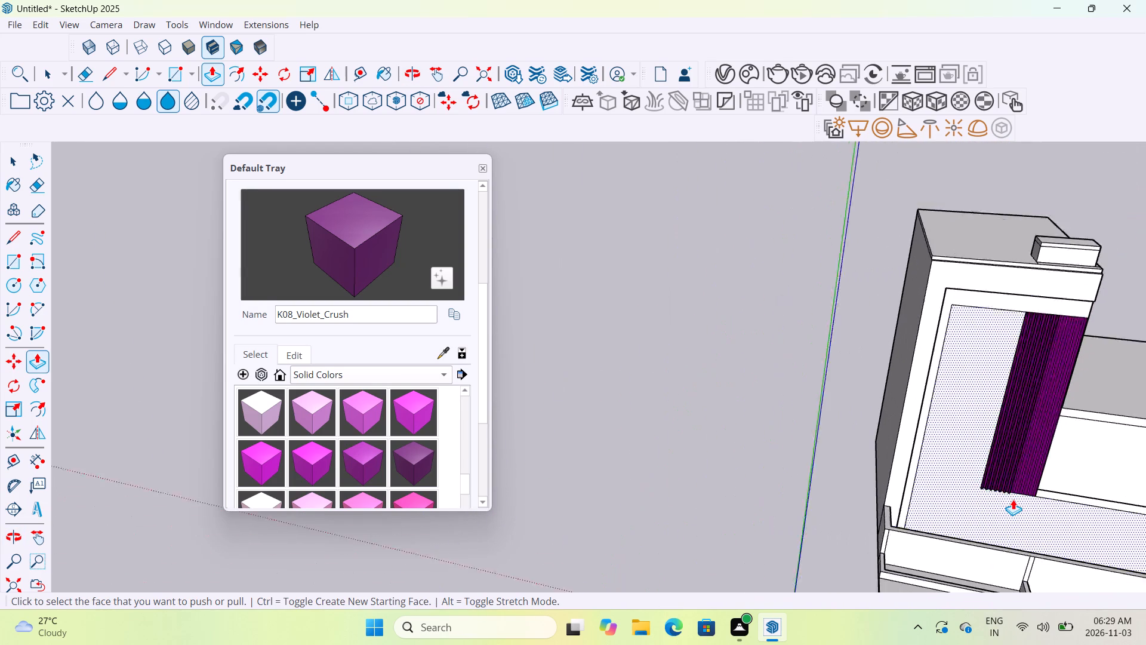
scroll(1013, 499, "down", 3)
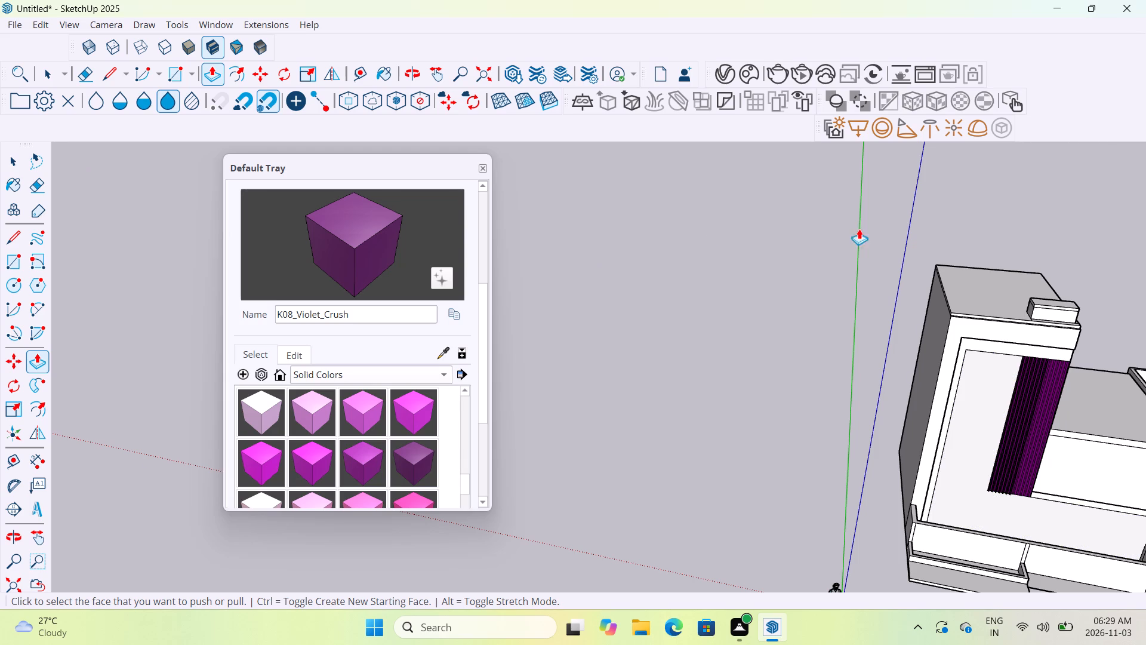
middle_click_drag(1049, 370, 1021, 391)
scroll(1021, 391, "down", 7)
scroll(1099, 412, "up", 5)
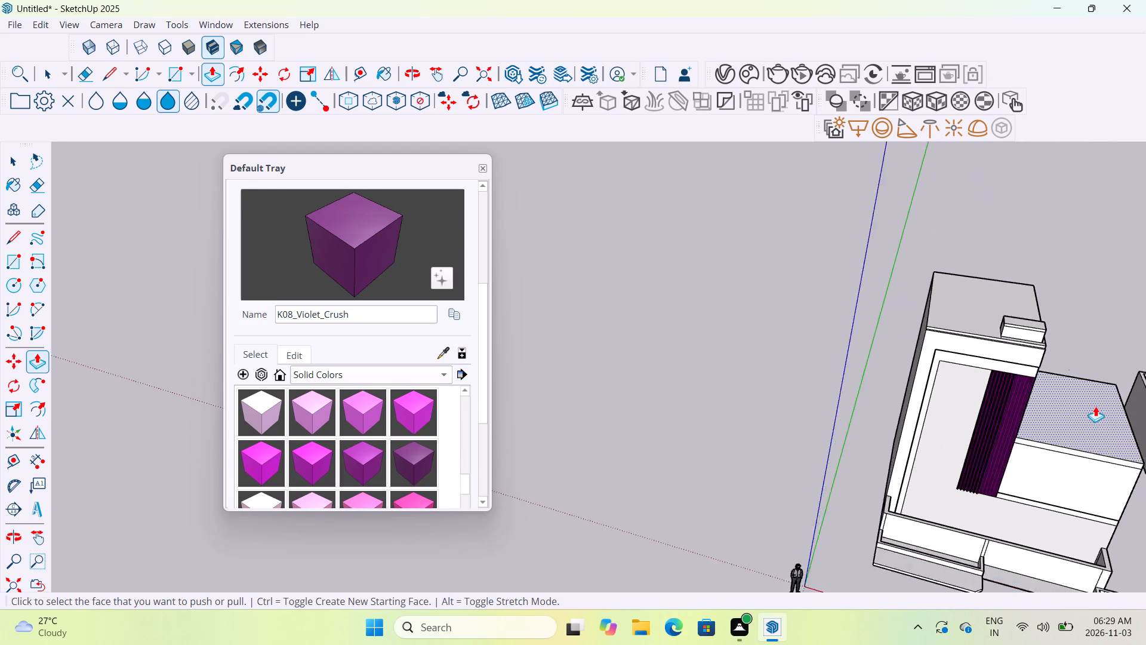
Repeat the 3" Push/Pull on the six remaining narrow ribs, up to the panel's far edge by the lower block.
scroll(1095, 406, "up", 7)
scroll(962, 438, "up", 5)
scroll(876, 404, "up", 4)
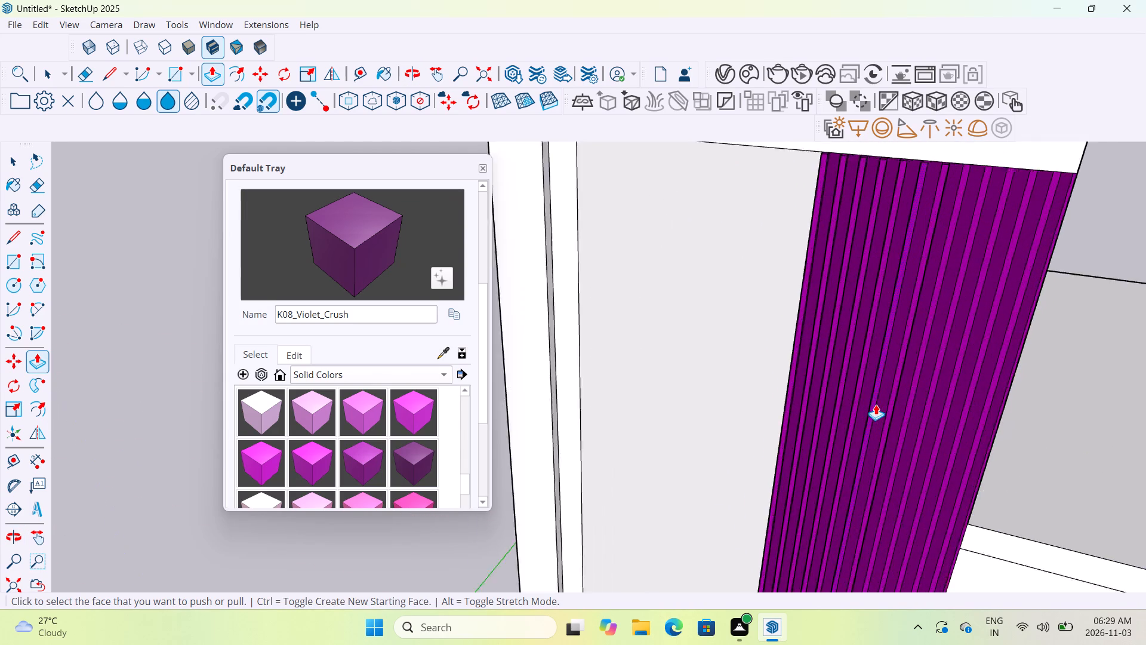
scroll(876, 404, "up", 14)
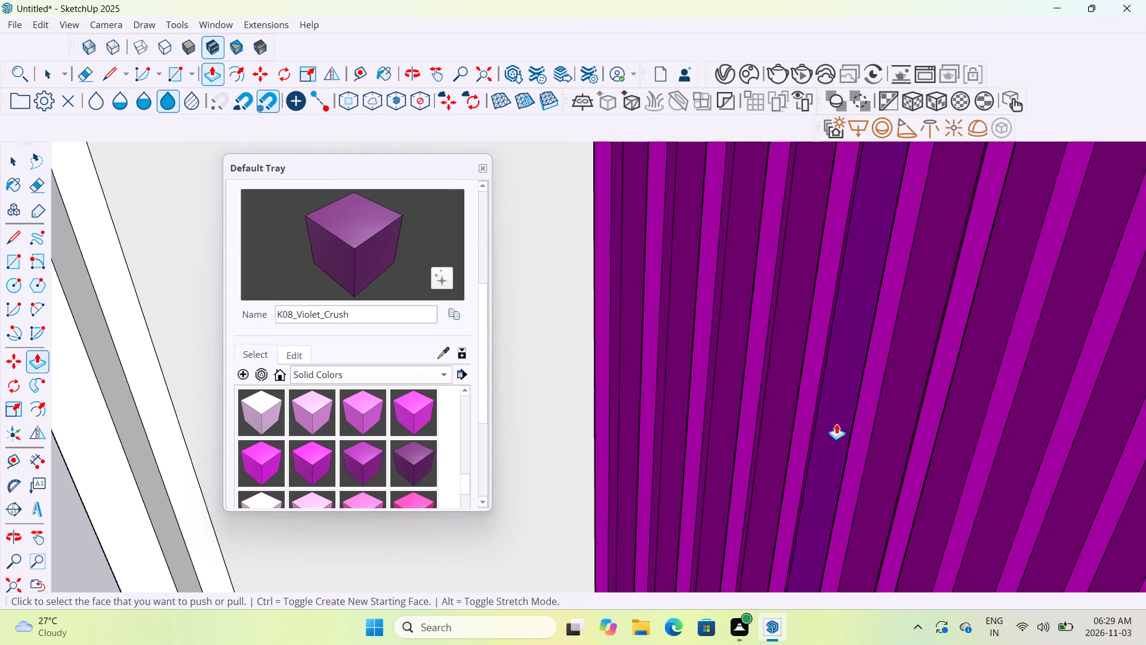
scroll(651, 432, "down", 7)
middle_click_drag(653, 438, 921, 377)
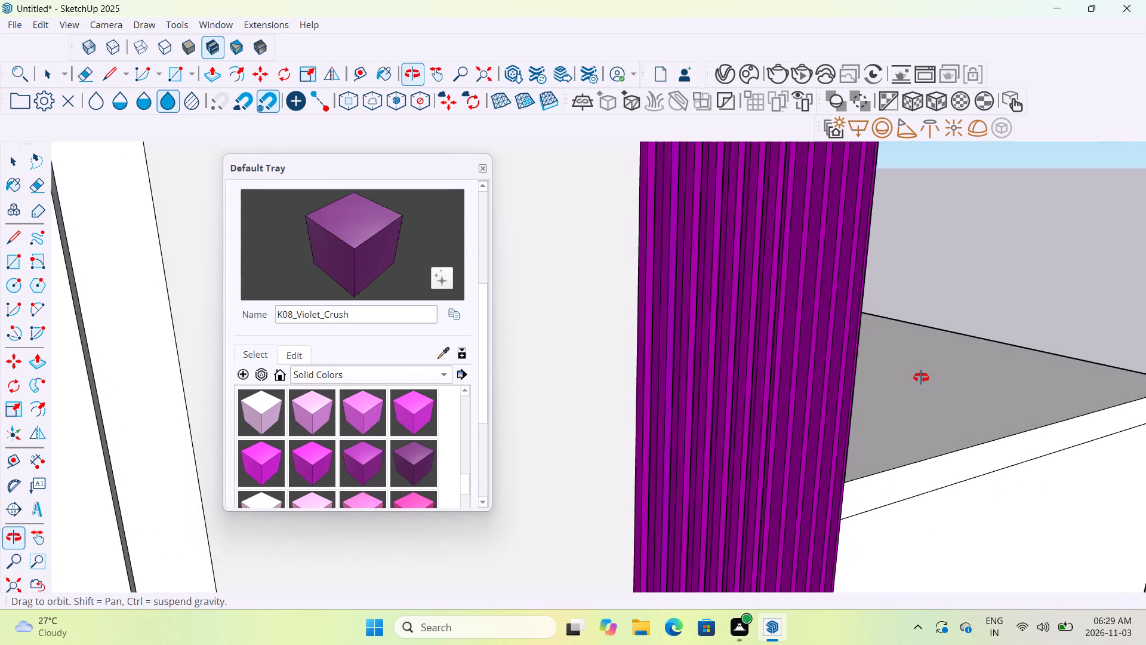
middle_click_drag(921, 377, 990, 321)
middle_click_drag(884, 408, 814, 454)
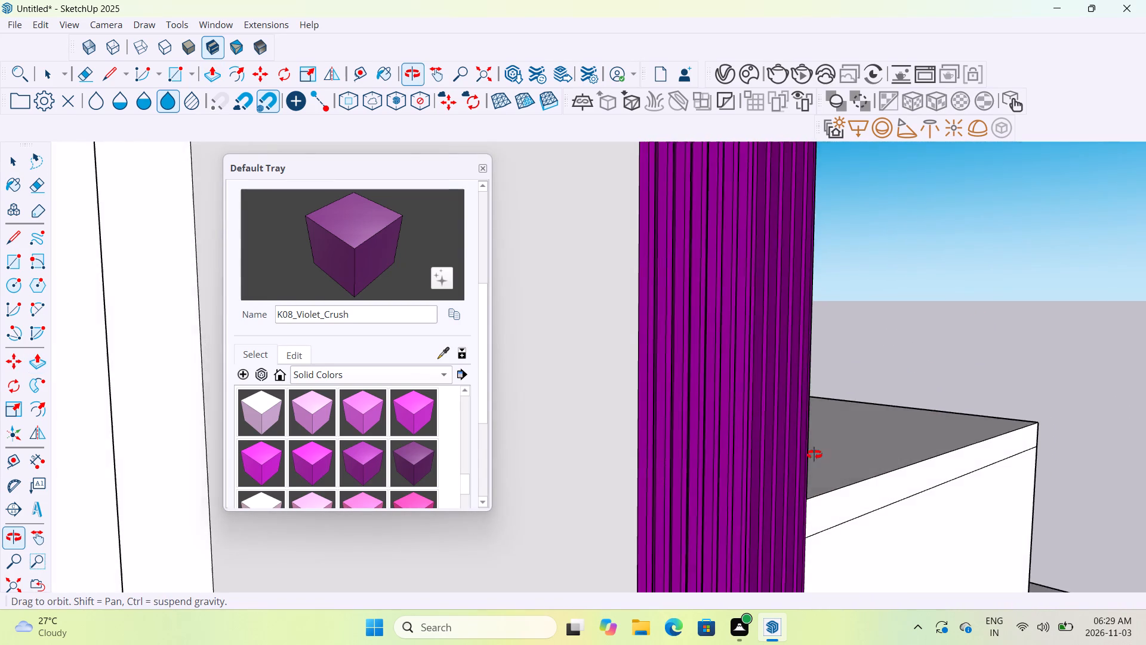
middle_click_drag(814, 454, 654, 482)
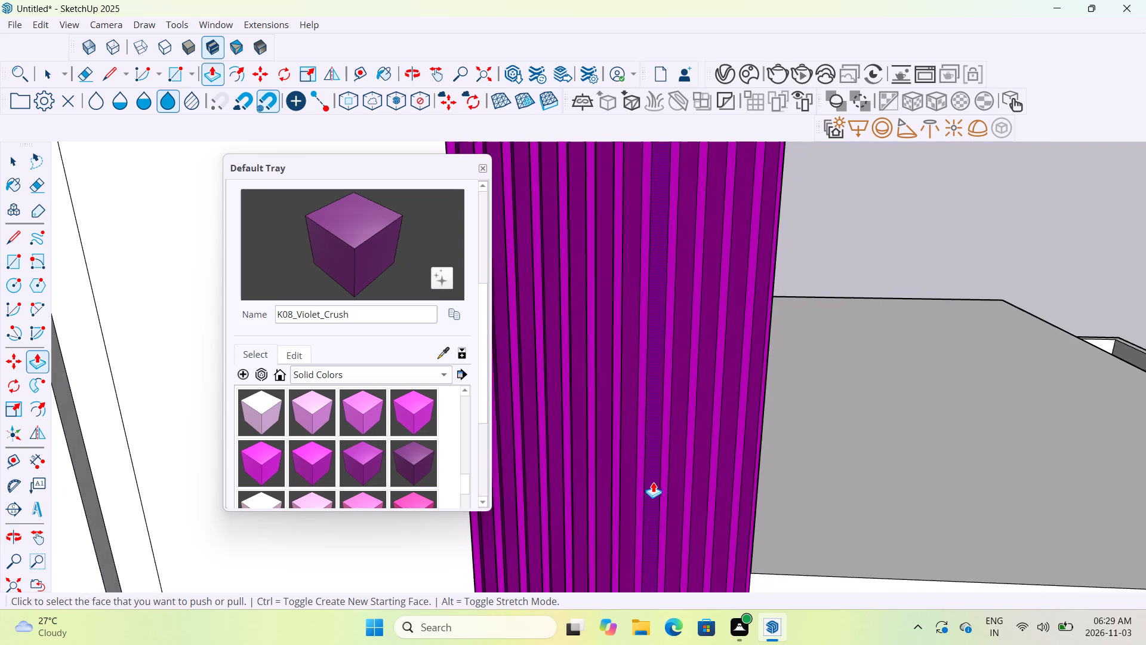
scroll(653, 482, "up", 10)
double_click(629, 477)
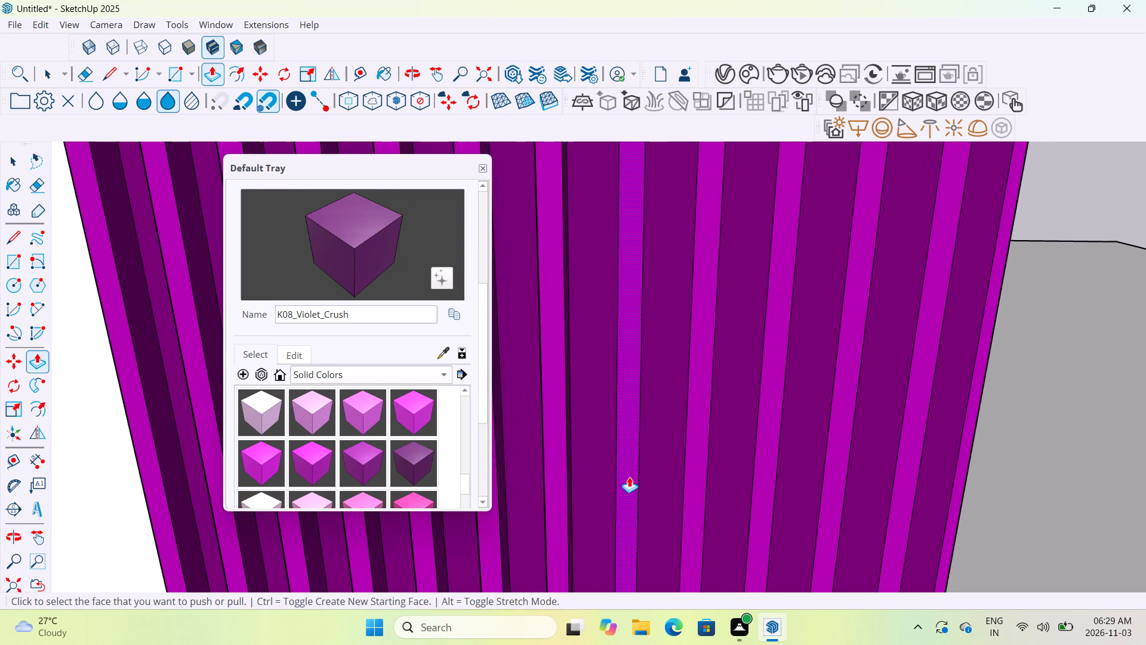
double_click(693, 450)
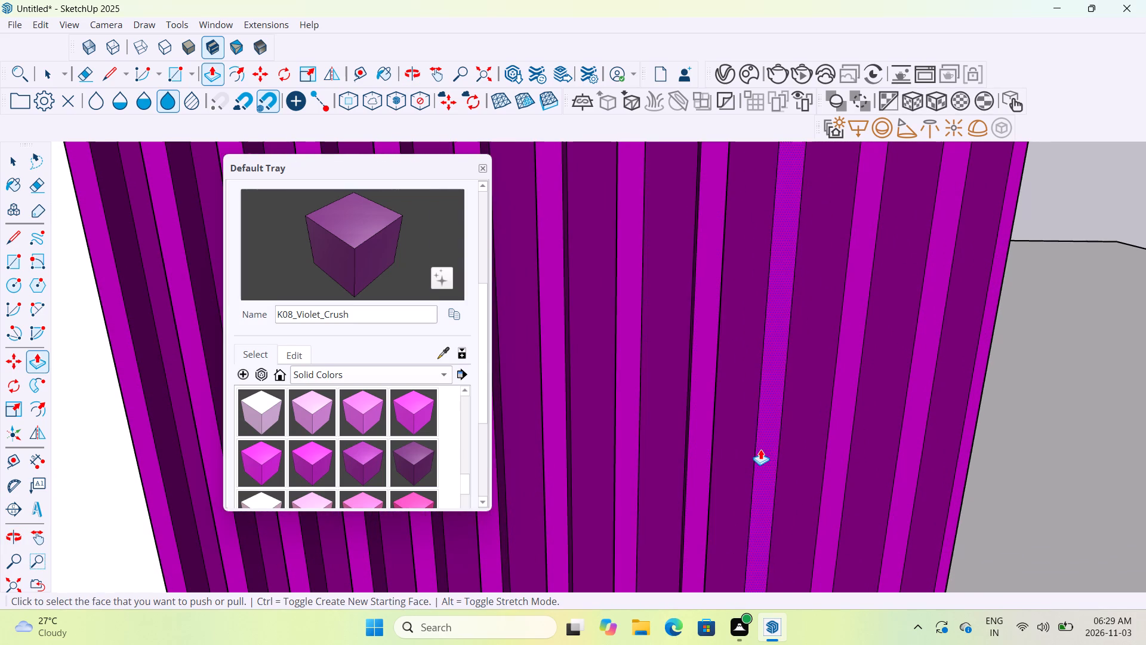
double_click(760, 449)
double_click(834, 450)
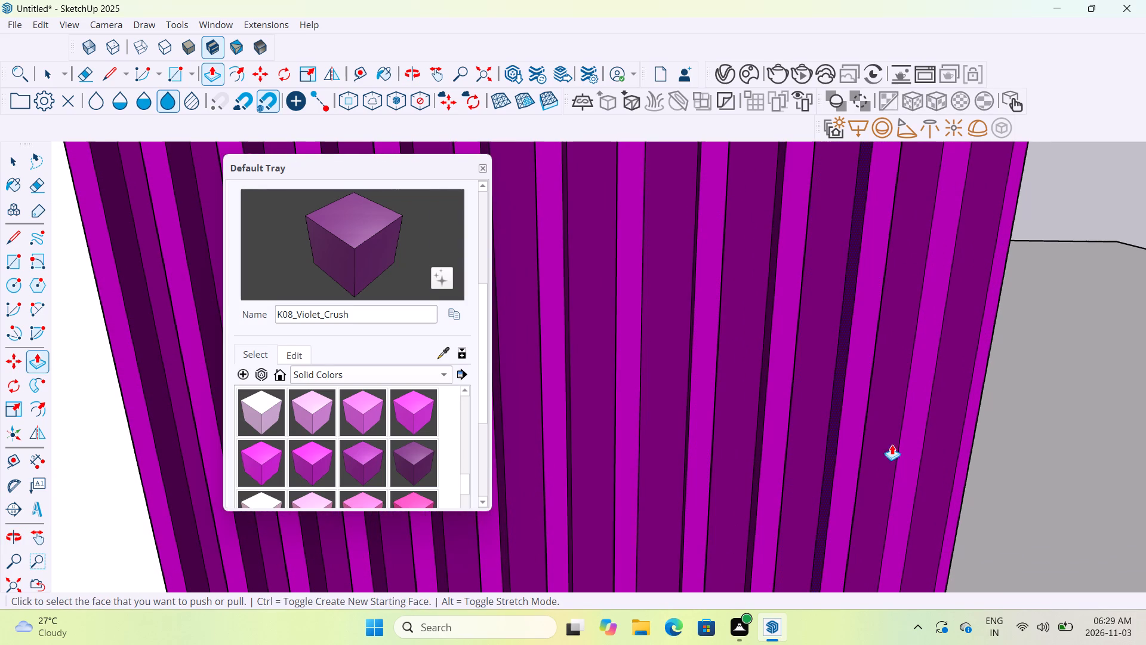
double_click(911, 444)
double_click(973, 432)
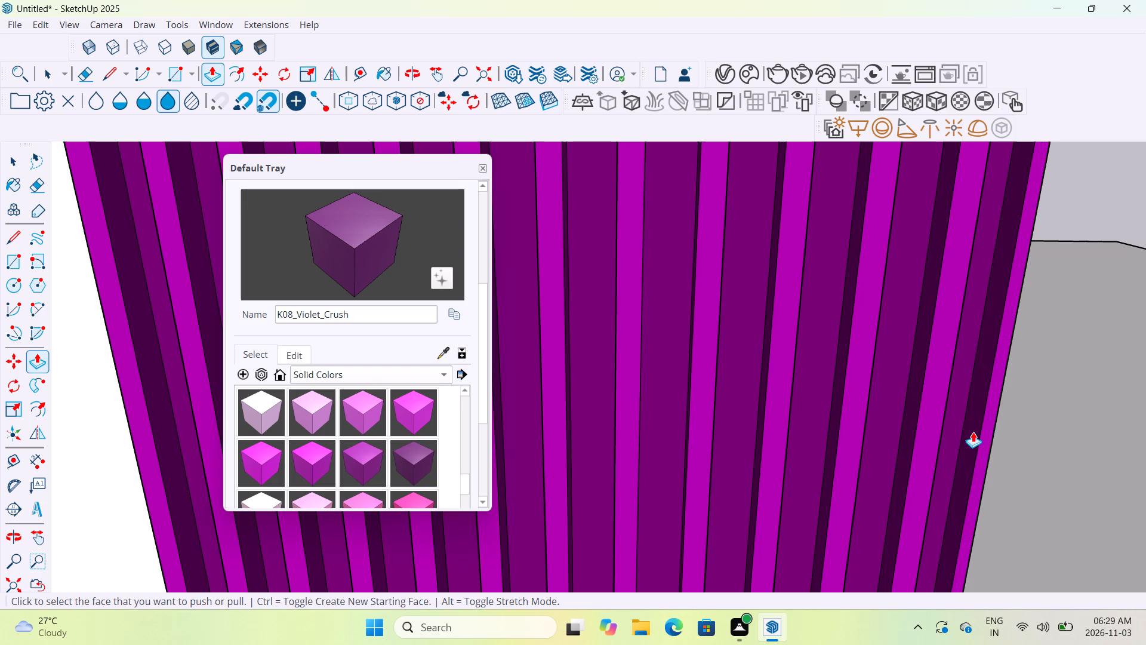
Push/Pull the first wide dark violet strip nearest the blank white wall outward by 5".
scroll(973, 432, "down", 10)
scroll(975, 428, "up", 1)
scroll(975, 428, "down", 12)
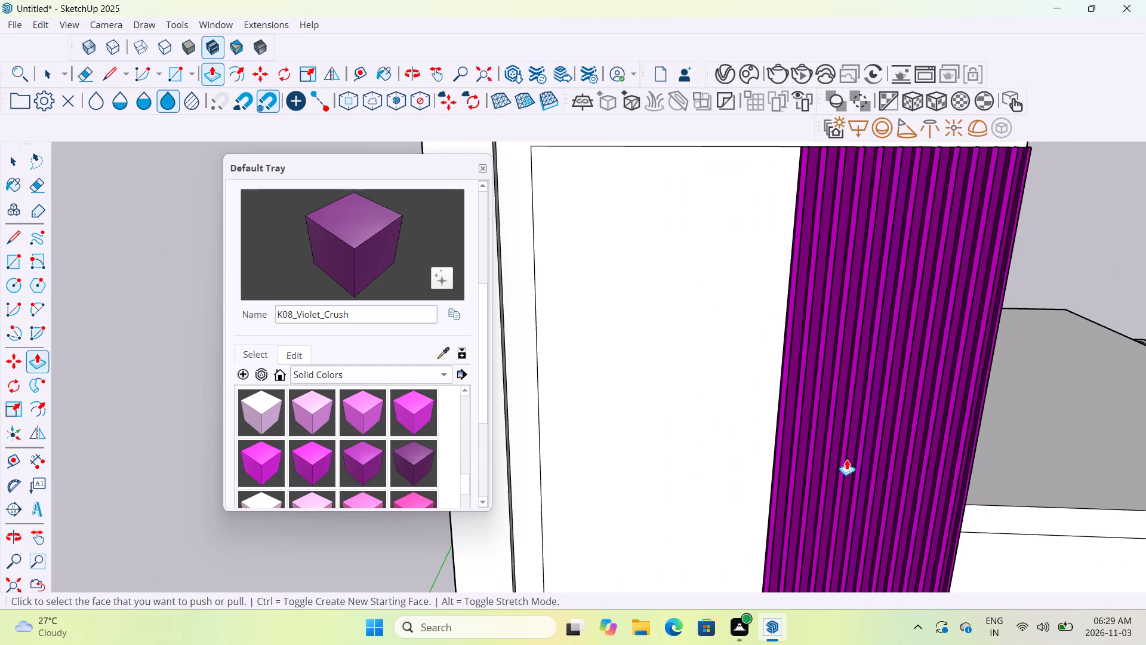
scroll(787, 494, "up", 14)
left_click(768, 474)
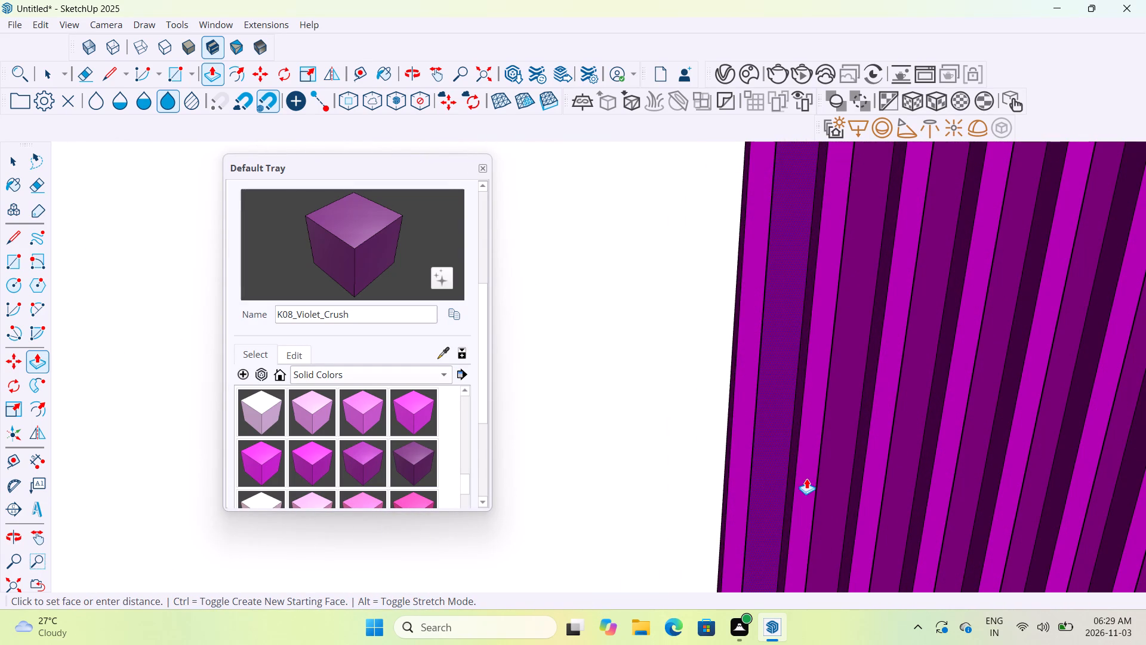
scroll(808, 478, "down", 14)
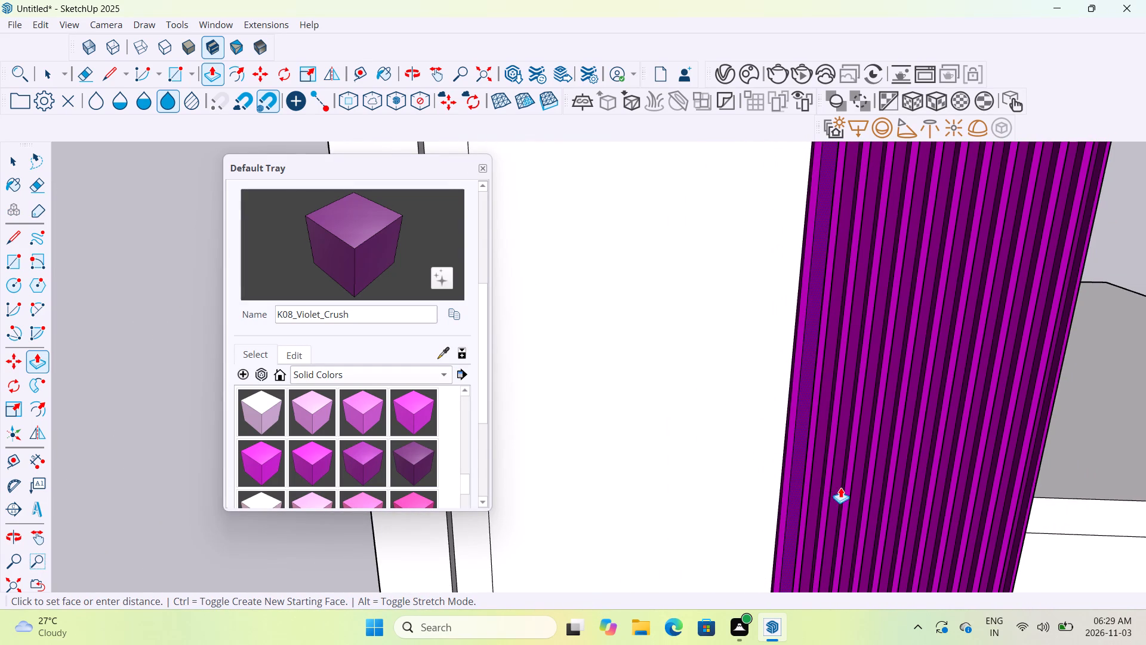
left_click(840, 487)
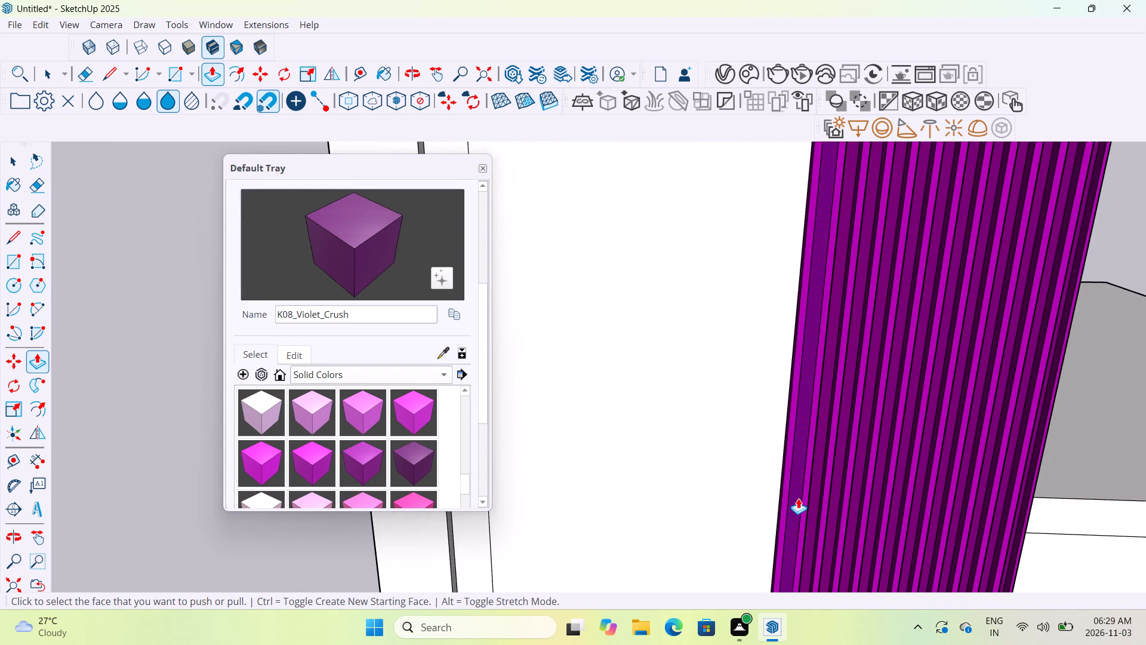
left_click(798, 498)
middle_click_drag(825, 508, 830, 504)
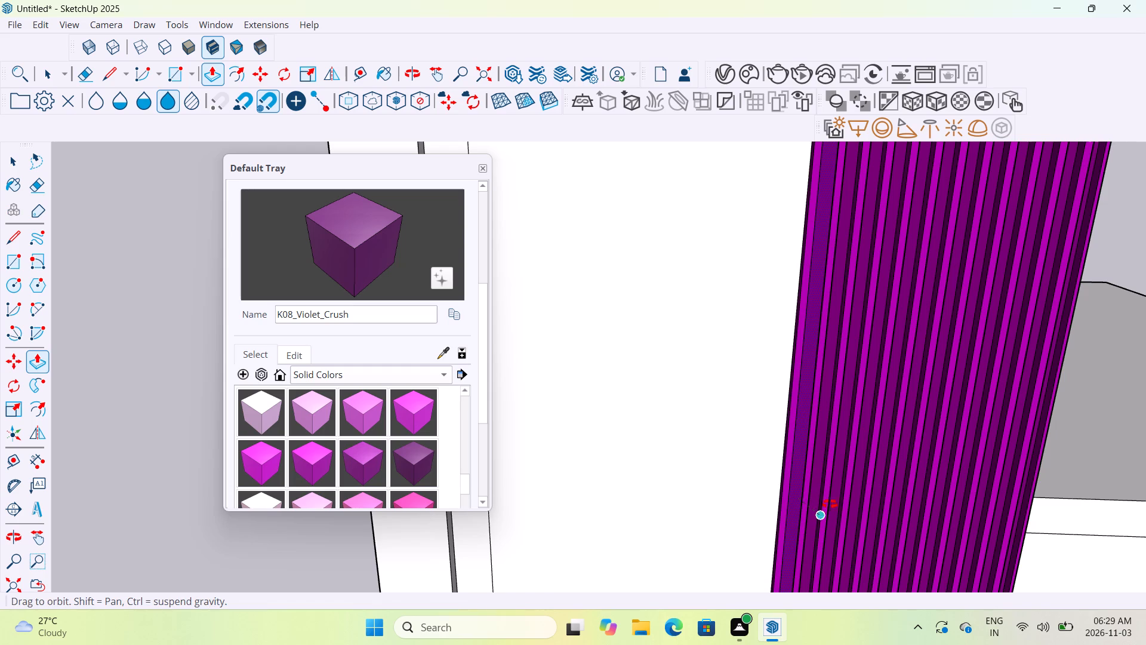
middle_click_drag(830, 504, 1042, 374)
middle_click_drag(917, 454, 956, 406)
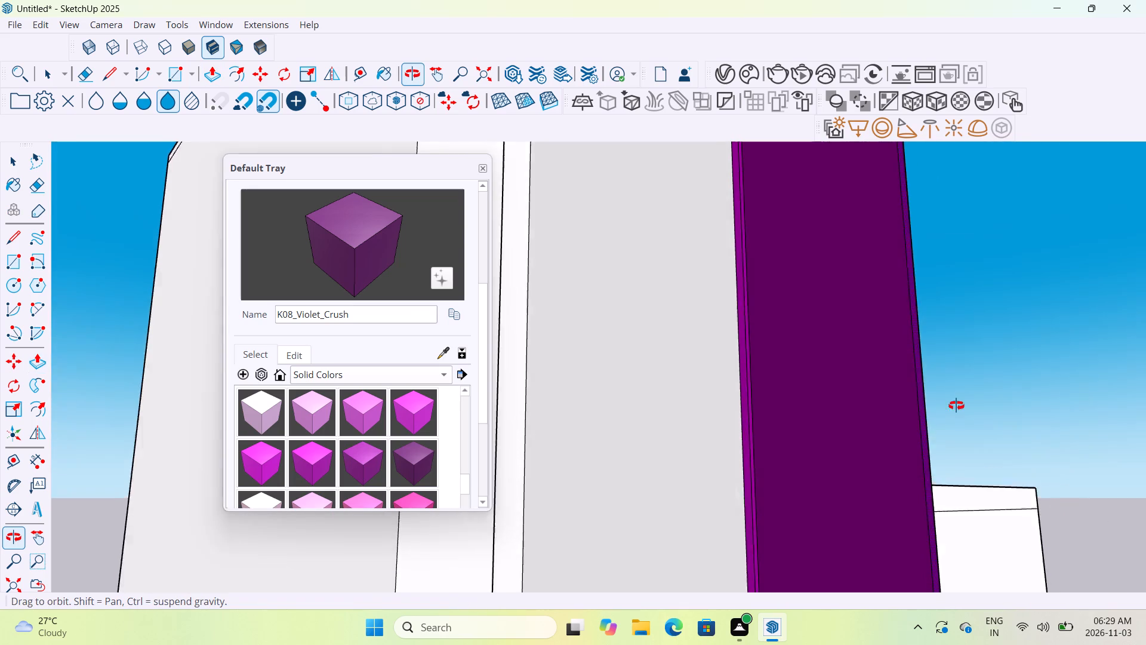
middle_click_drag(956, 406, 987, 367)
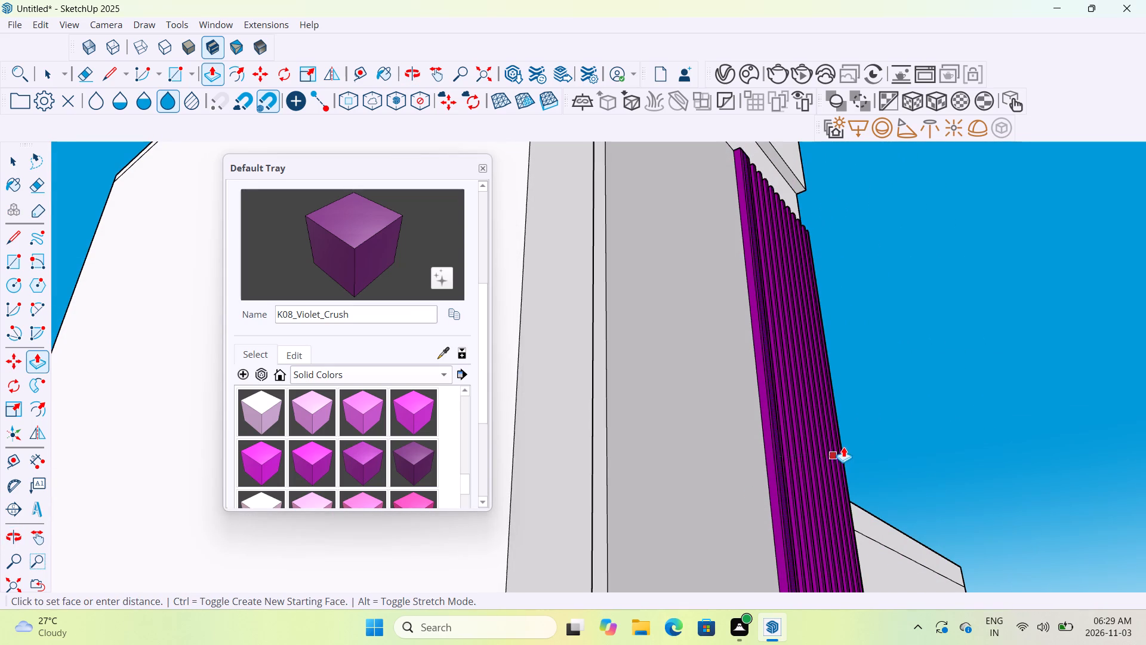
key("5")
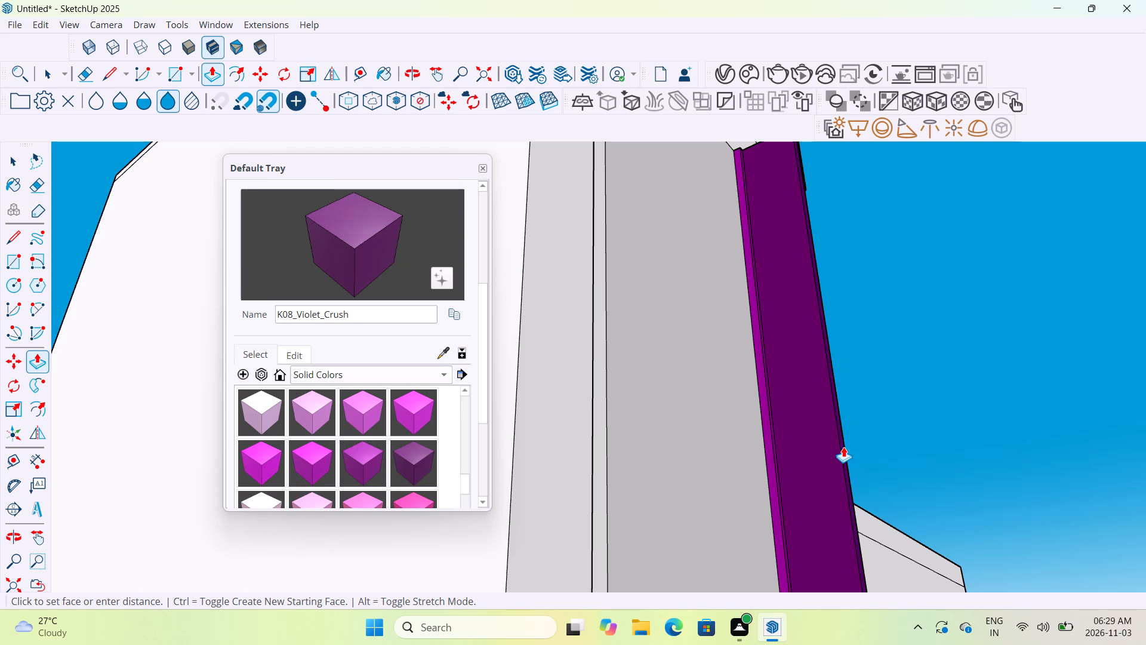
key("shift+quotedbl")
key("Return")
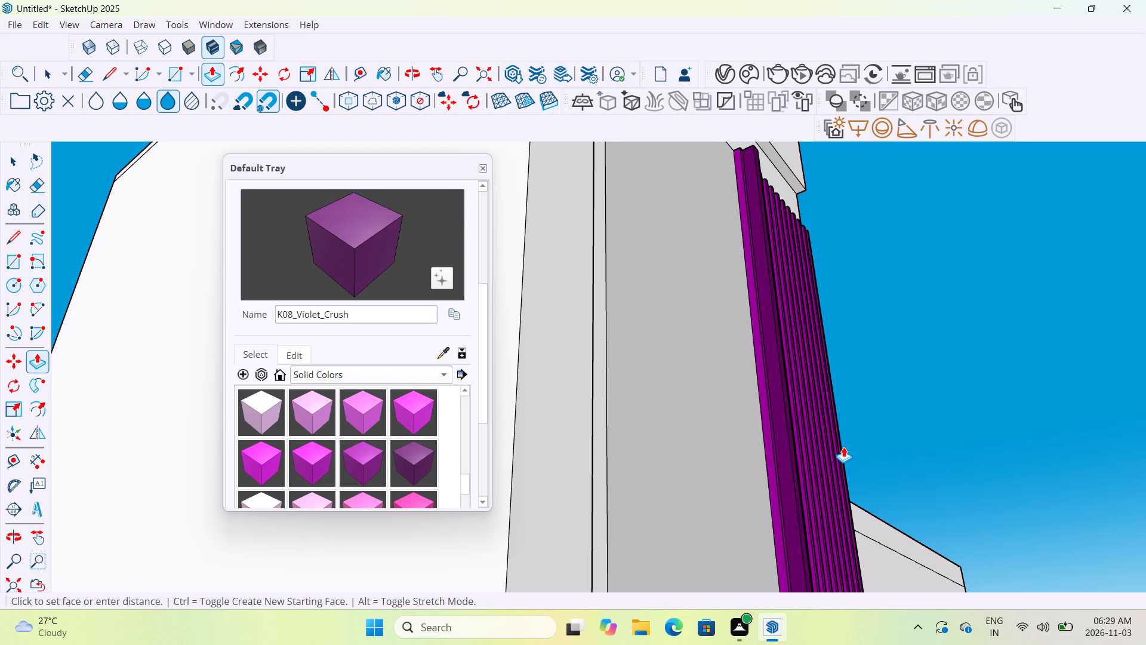
Examine how far the extruded wide strip projects beyond the narrow ribs, viewing it from the building's side.
middle_click_drag(808, 481, 941, 434)
scroll(941, 434, "down", 1)
middle_click_drag(941, 434, 849, 580)
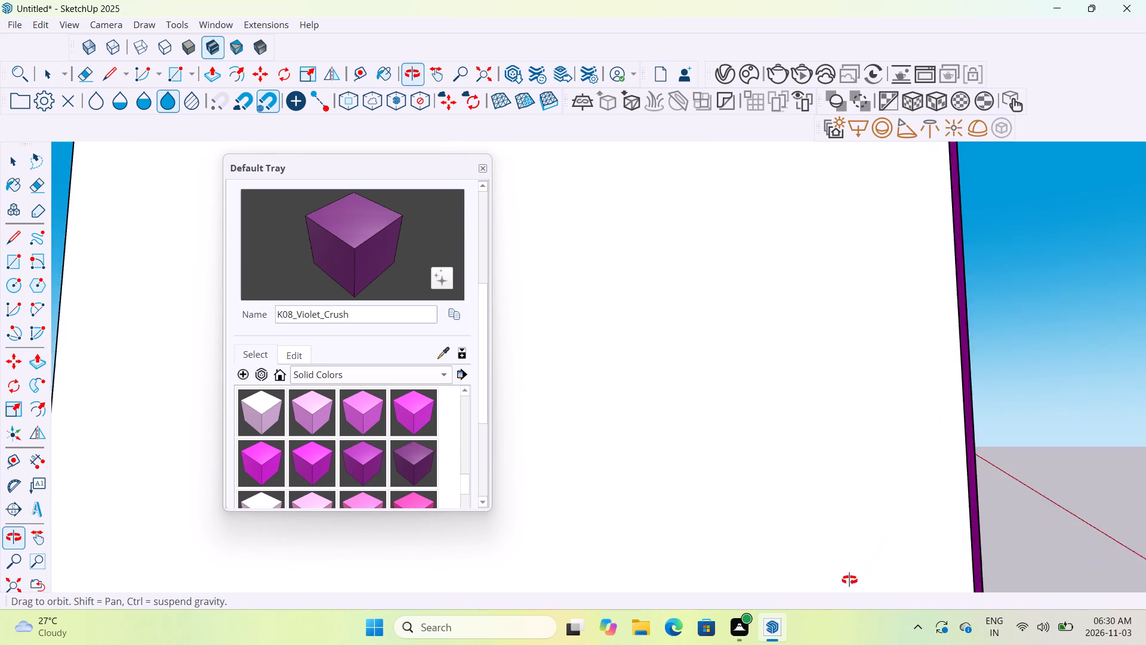
middle_click_drag(849, 580, 780, 598)
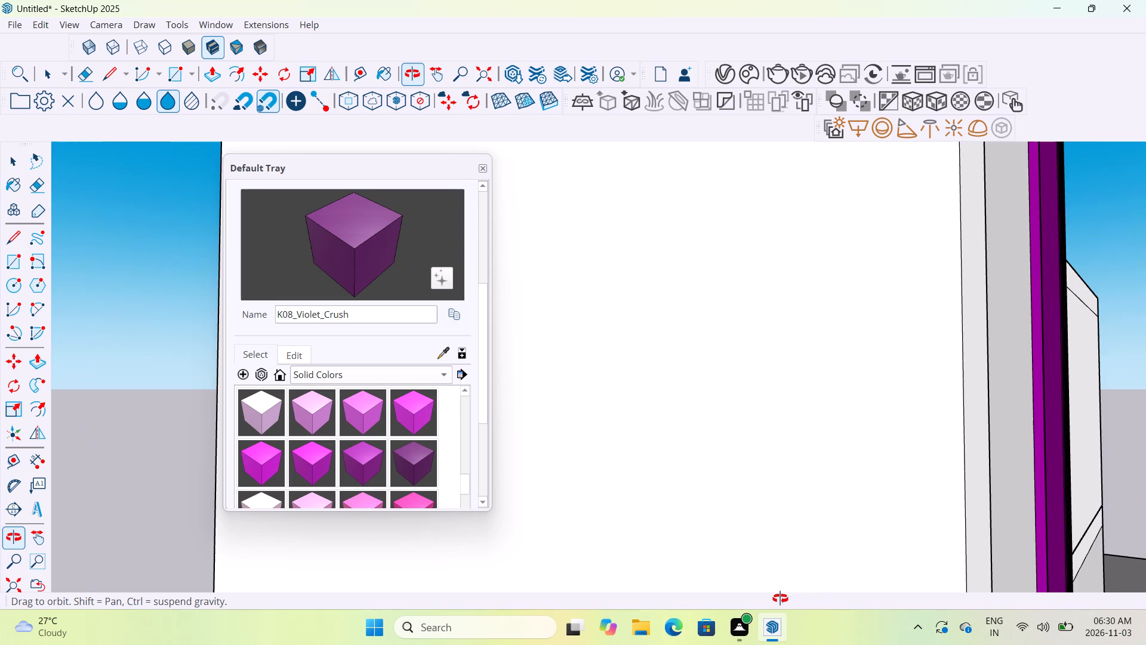
middle_click_drag(780, 598, 765, 558)
scroll(765, 558, "down", 5)
middle_click_drag(910, 465, 840, 502)
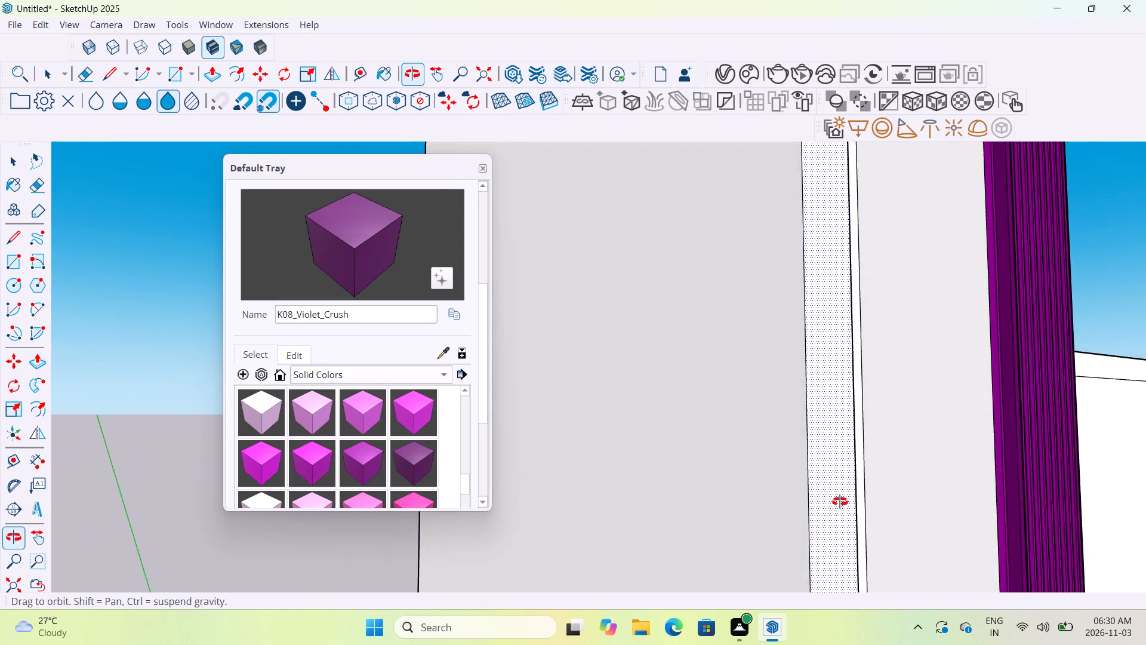
middle_click_drag(840, 502, 809, 514)
scroll(1009, 443, "up", 6)
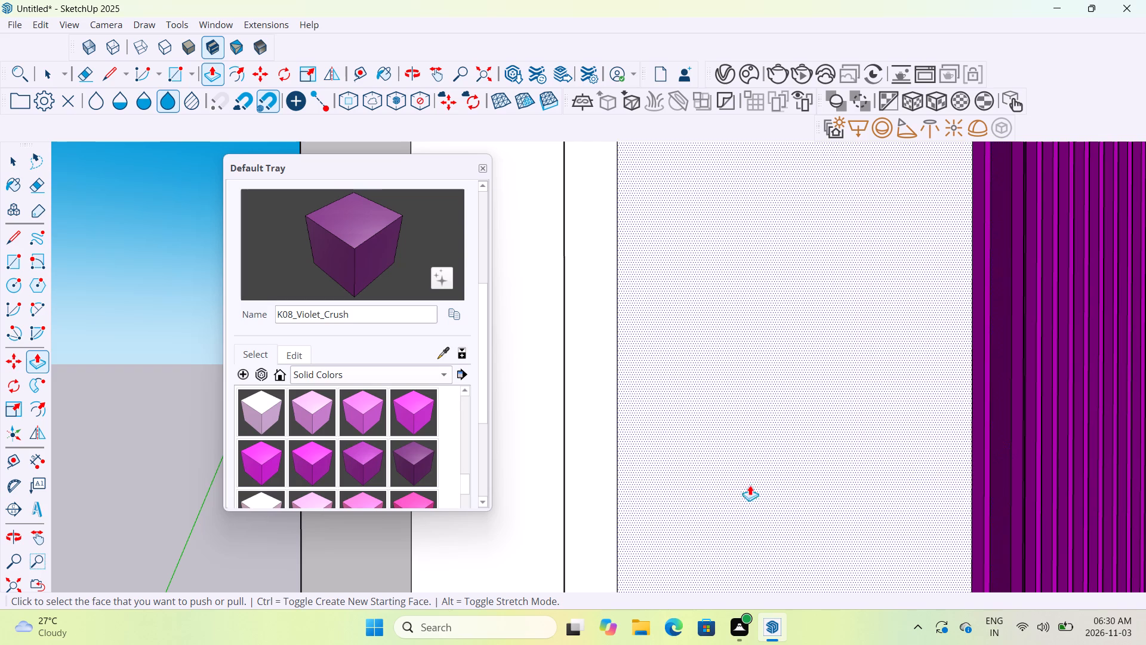
middle_click_drag(697, 485, 932, 416)
scroll(932, 416, "down", 11)
scroll(932, 416, "up", 1)
scroll(932, 416, "down", 5)
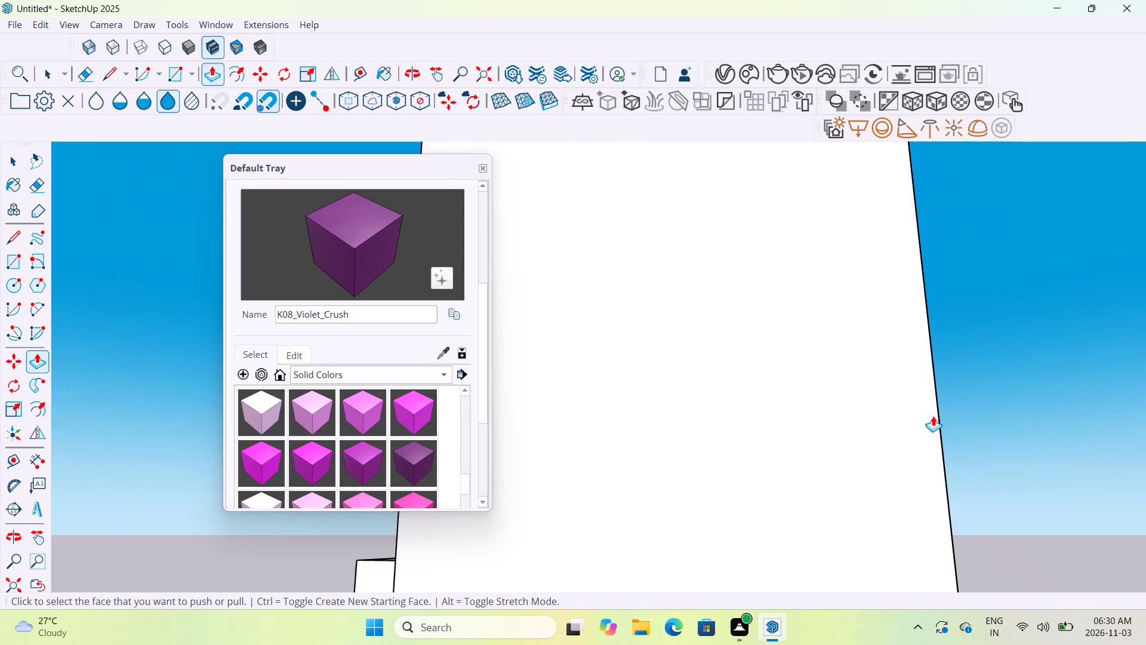
scroll(933, 416, "down", 11)
middle_click_drag(988, 425, 888, 485)
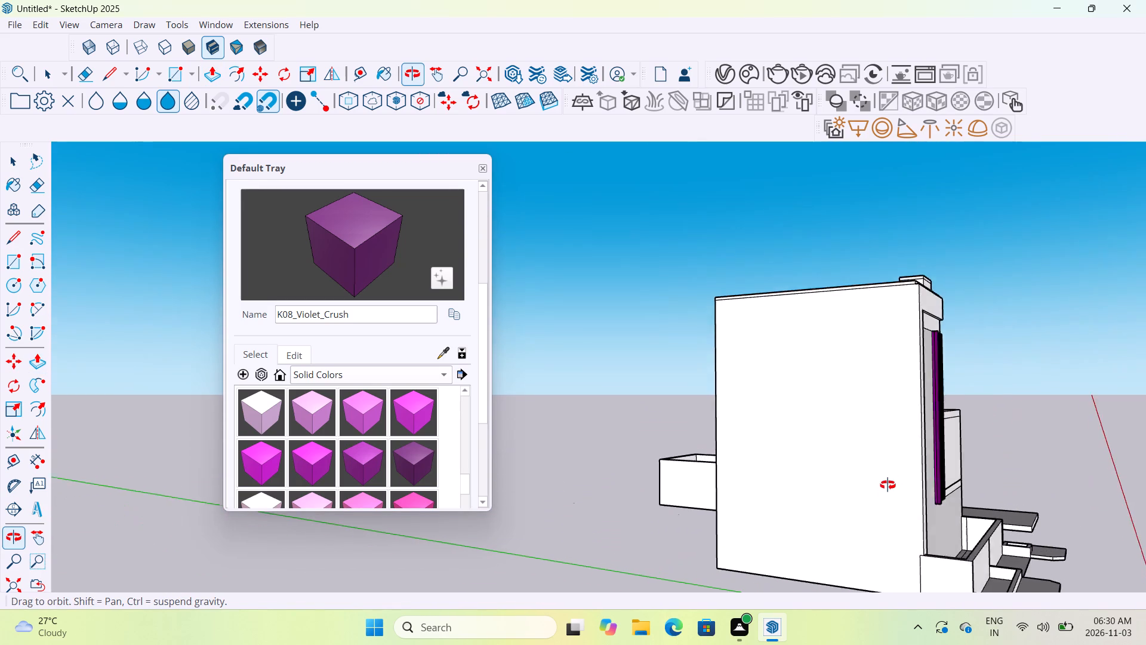
middle_click_drag(888, 485, 882, 489)
scroll(936, 475, "up", 10)
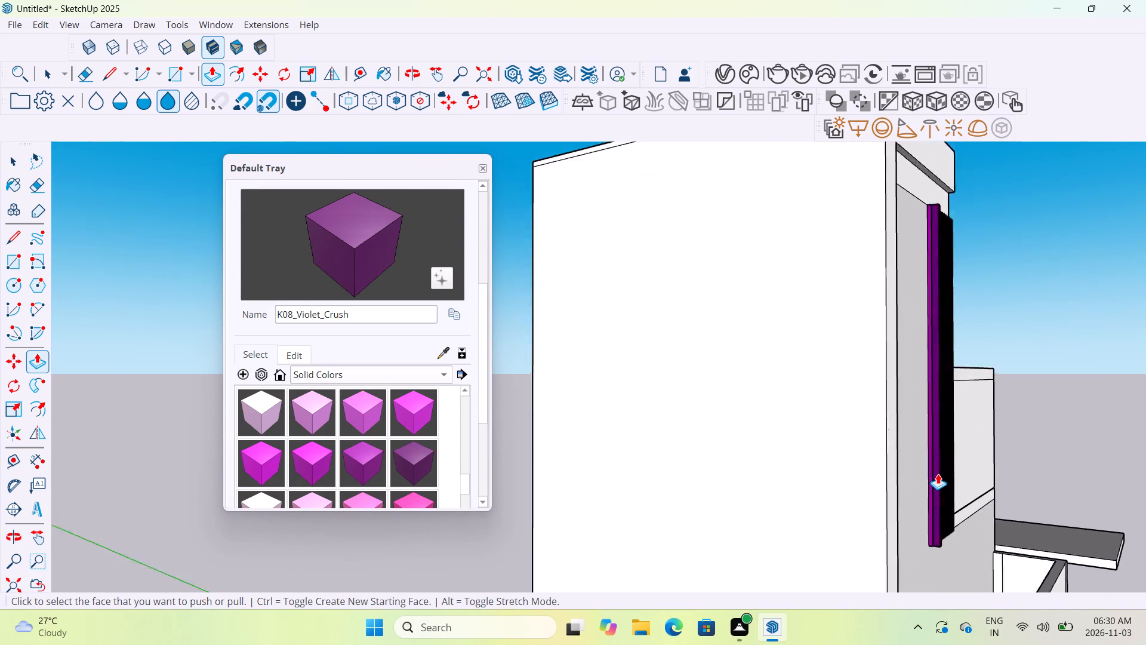
scroll(938, 474, "up", 2)
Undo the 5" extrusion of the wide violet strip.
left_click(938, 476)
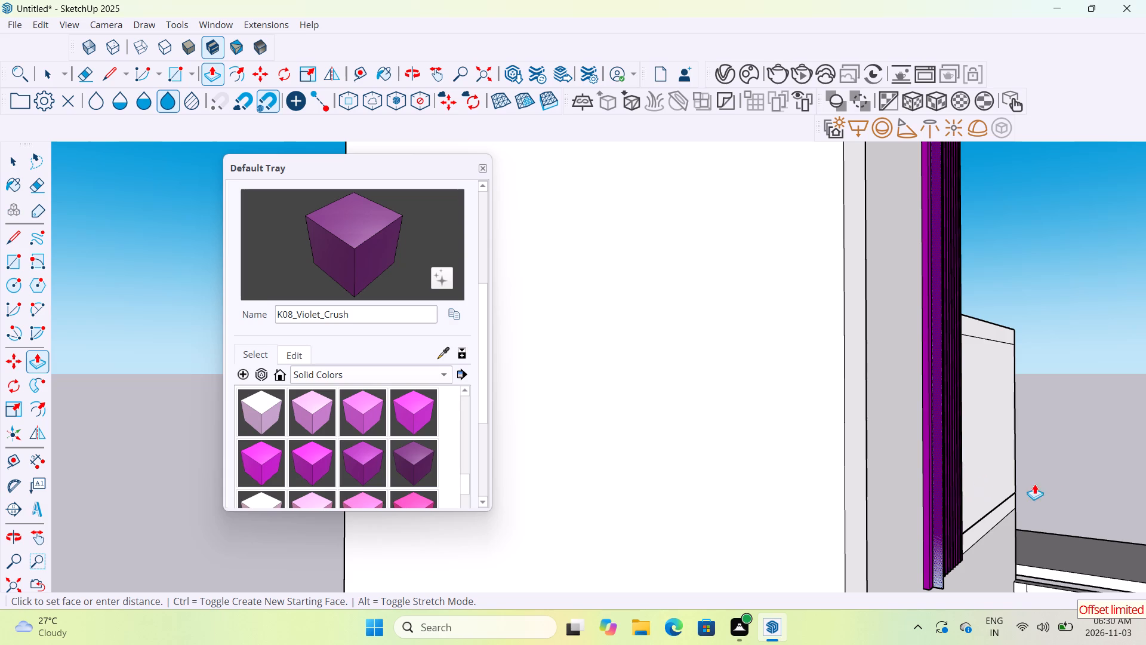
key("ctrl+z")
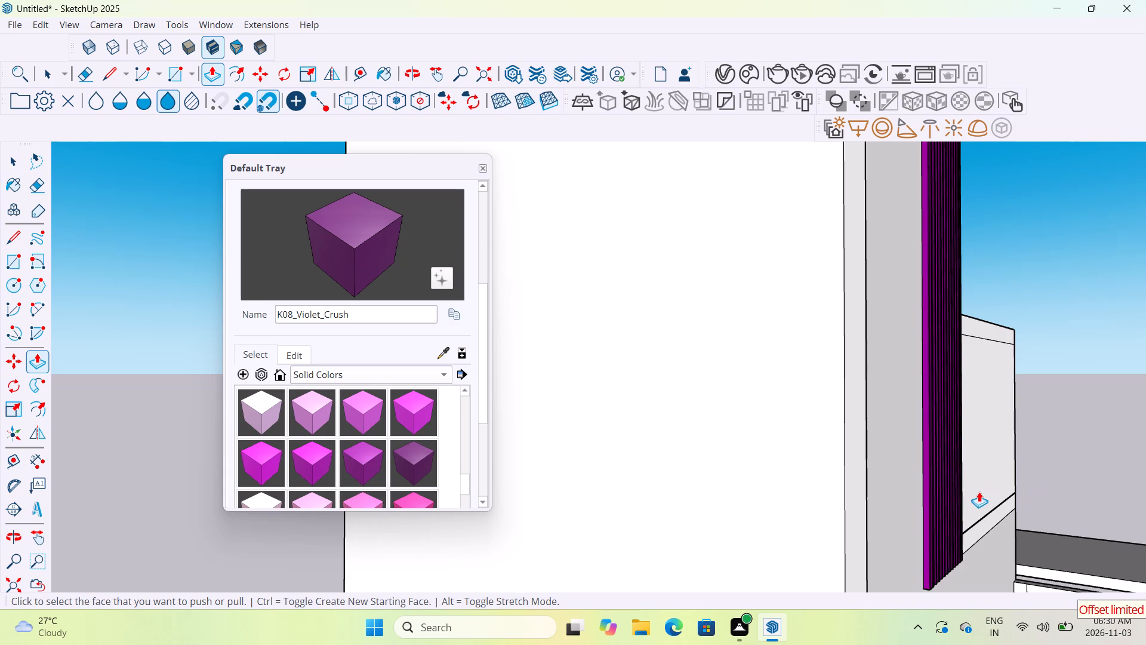
Examine the ribbed violet panel from the front and close up along its edge by the blank white wall.
middle_click_drag(974, 507, 968, 514)
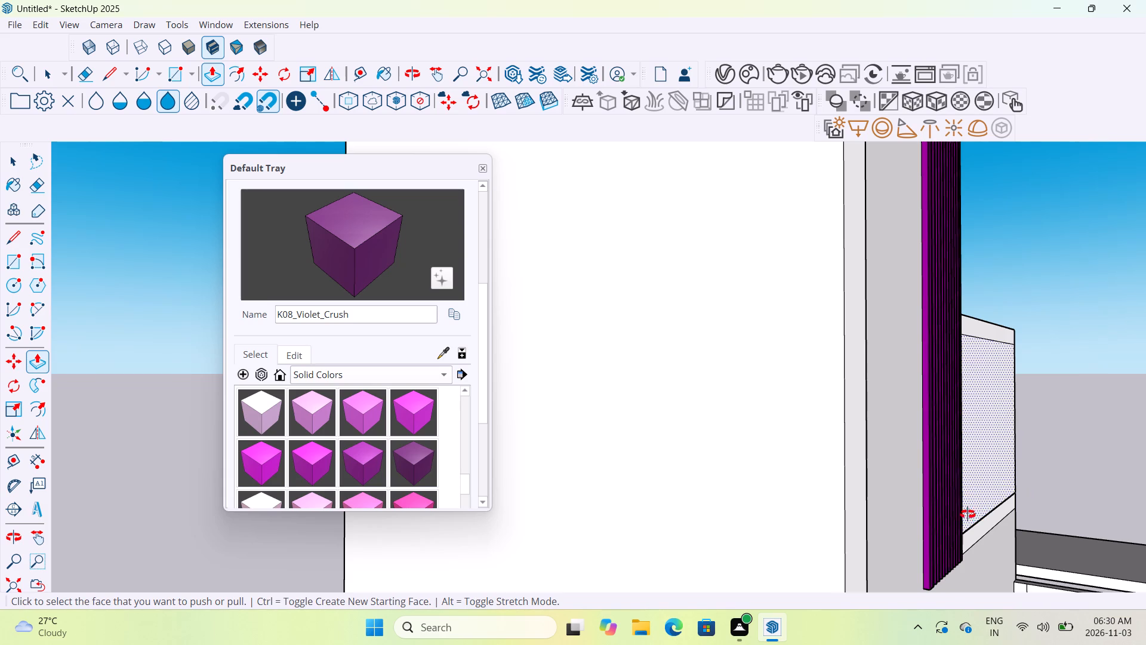
middle_click_drag(968, 514, 643, 505)
scroll(643, 505, "down", 12)
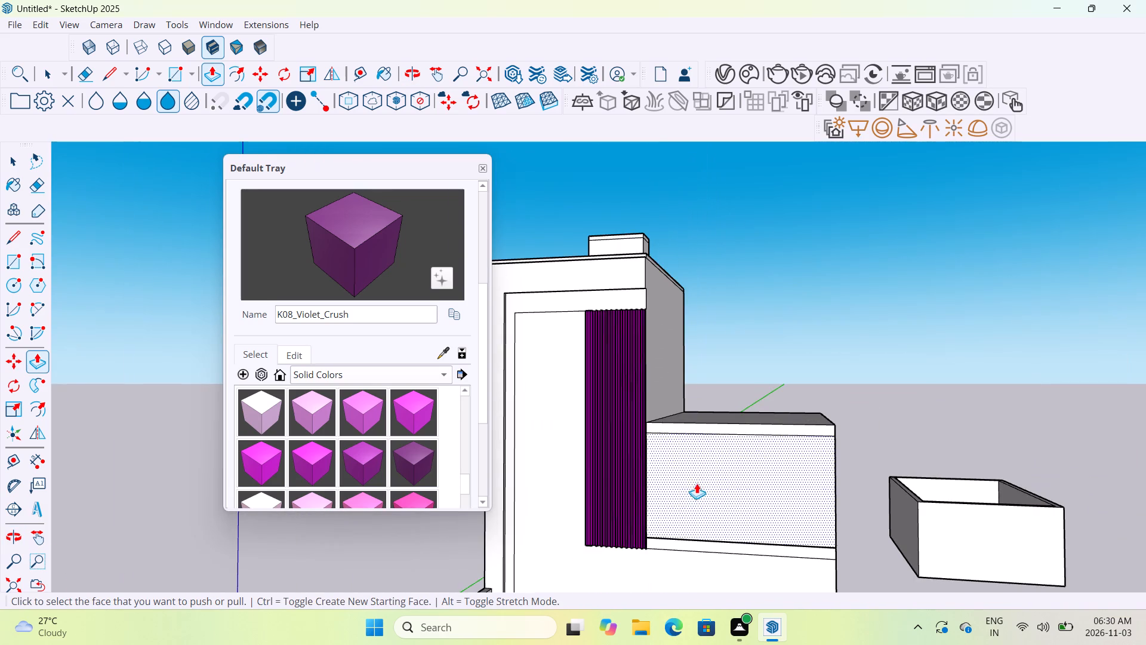
middle_click_drag(698, 482, 609, 547)
scroll(572, 514, "up", 12)
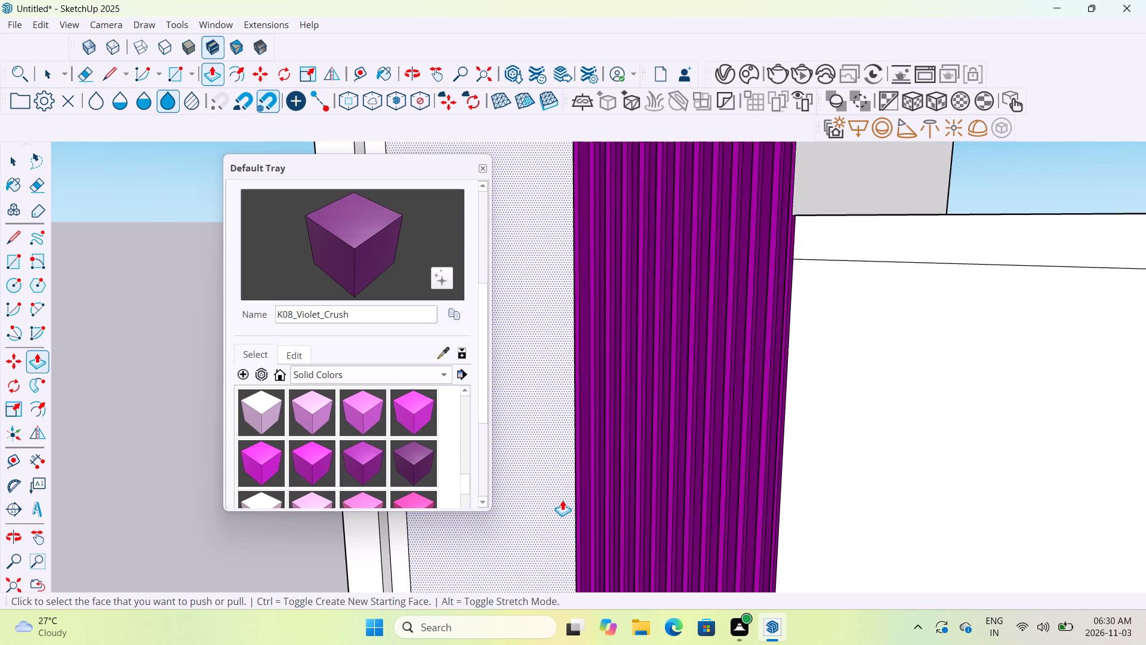
scroll(569, 491, "up", 9)
scroll(571, 488, "down", 5)
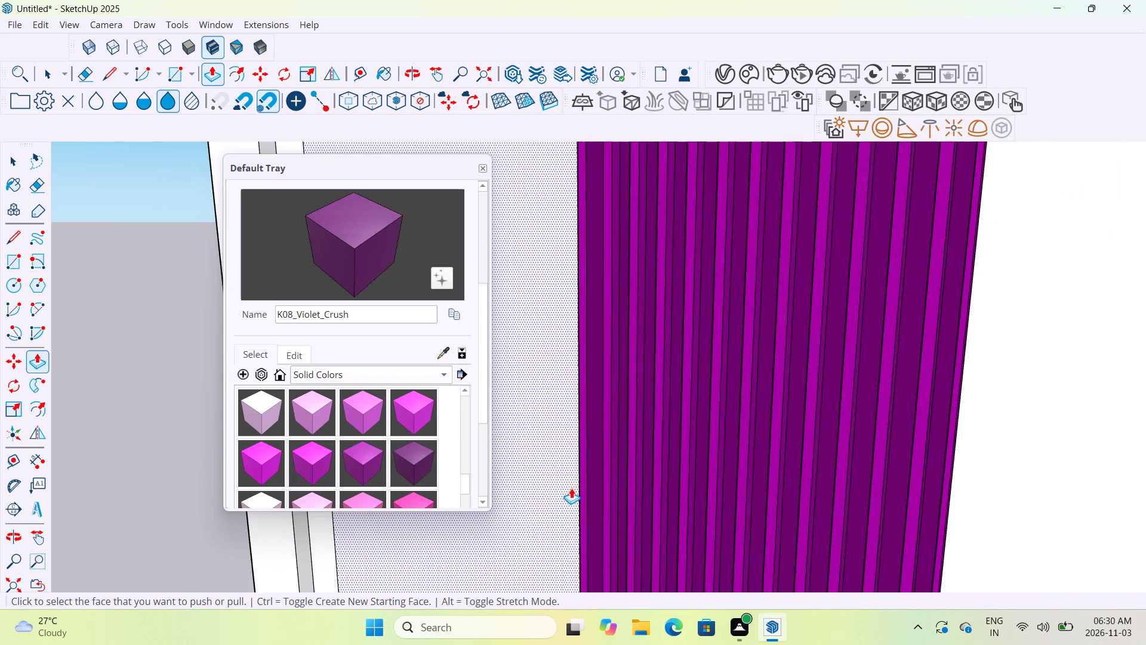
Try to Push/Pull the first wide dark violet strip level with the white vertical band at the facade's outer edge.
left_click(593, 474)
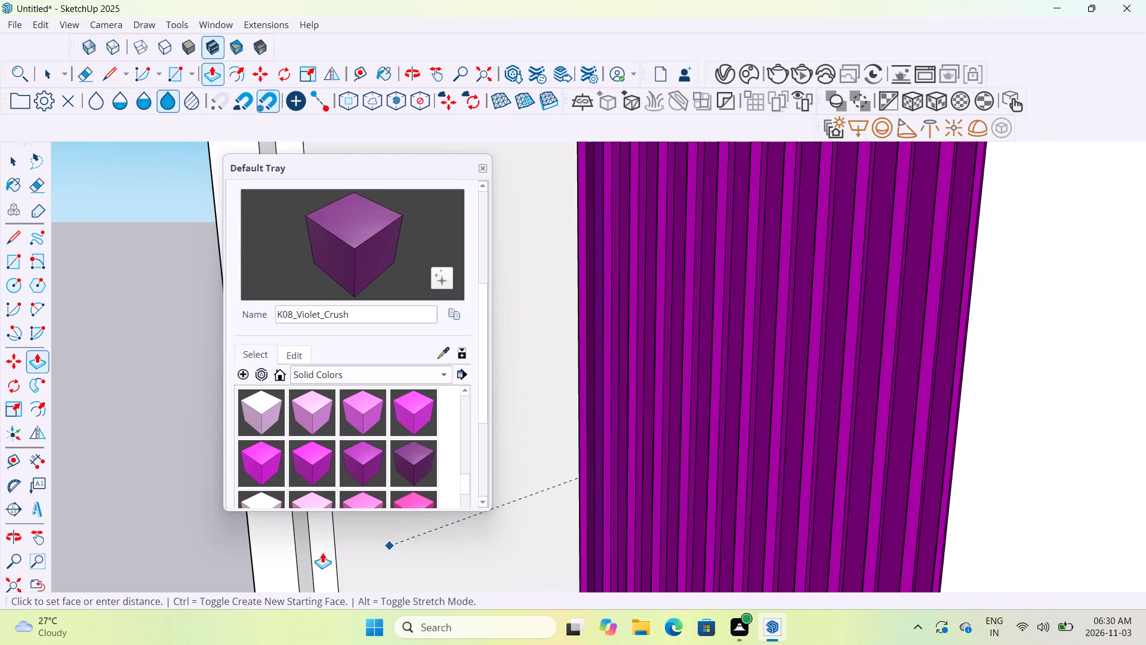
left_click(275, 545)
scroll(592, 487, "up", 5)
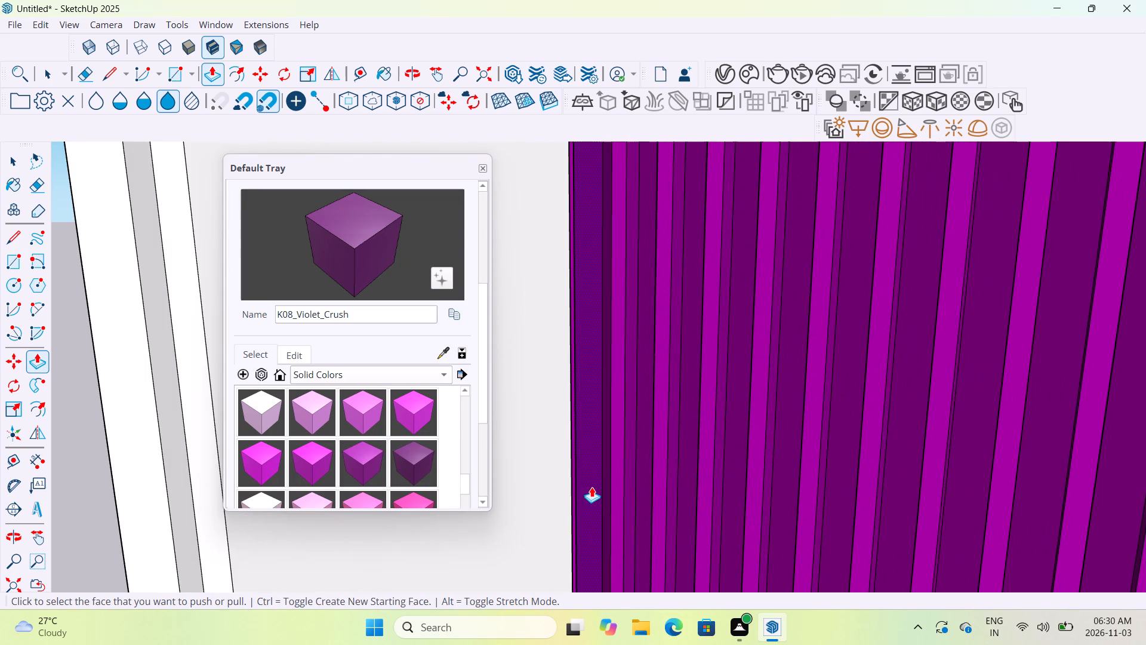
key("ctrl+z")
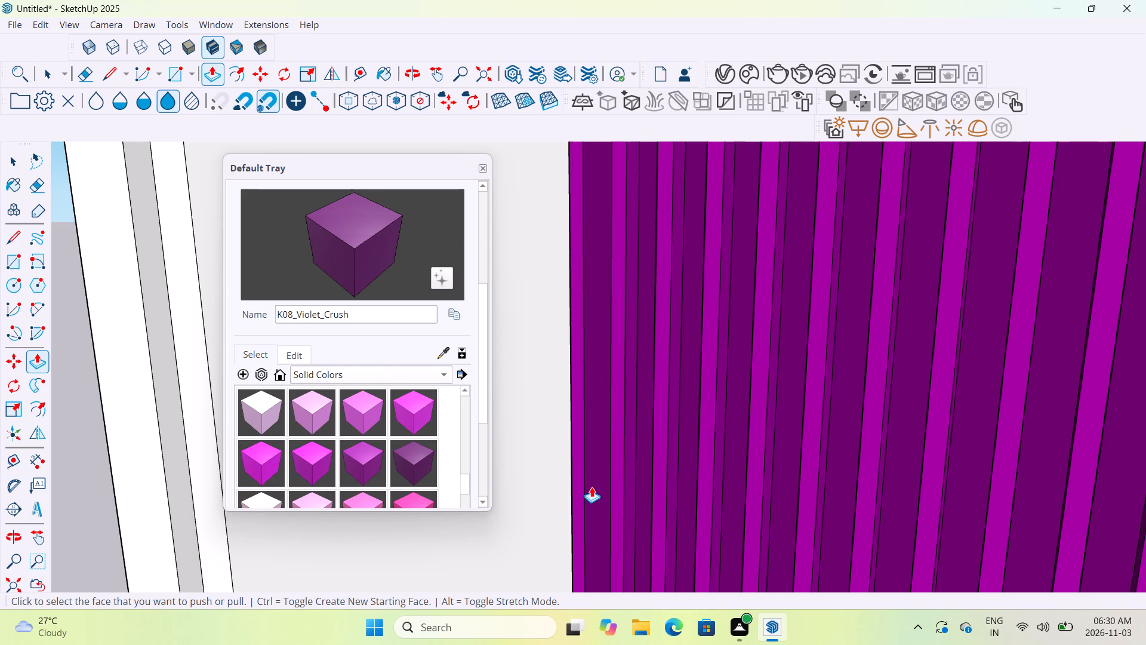
Push/Pull the first wide dark violet strip outward, matching its depth to the white vertical band at the facade's outer edge.
left_click(595, 485)
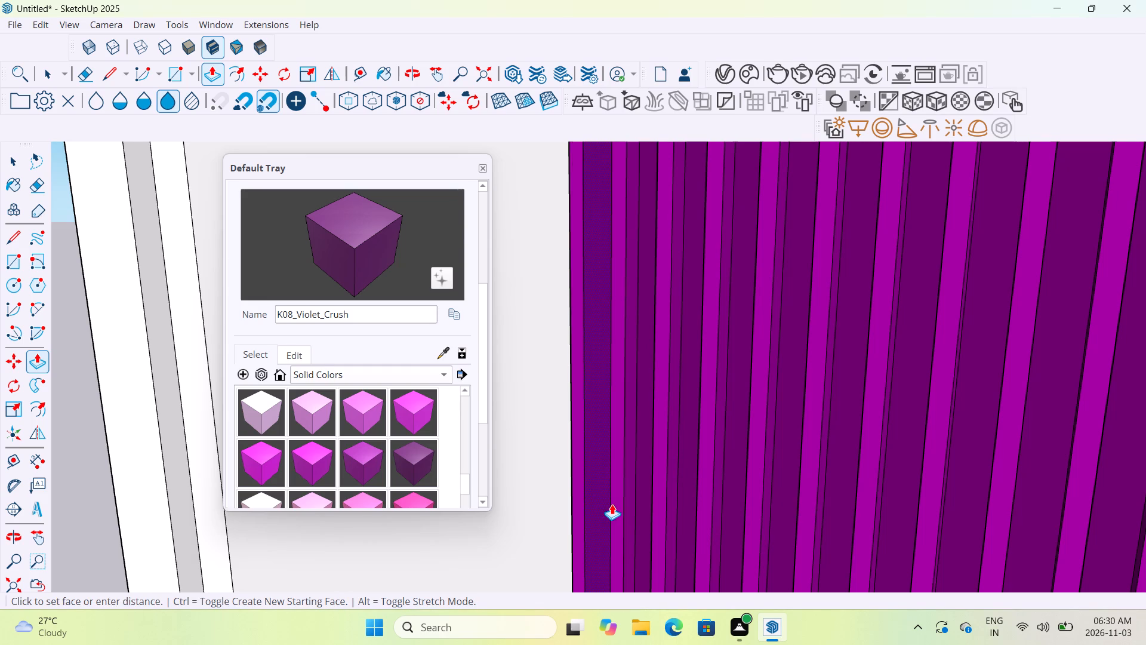
scroll(618, 514, "down", 15)
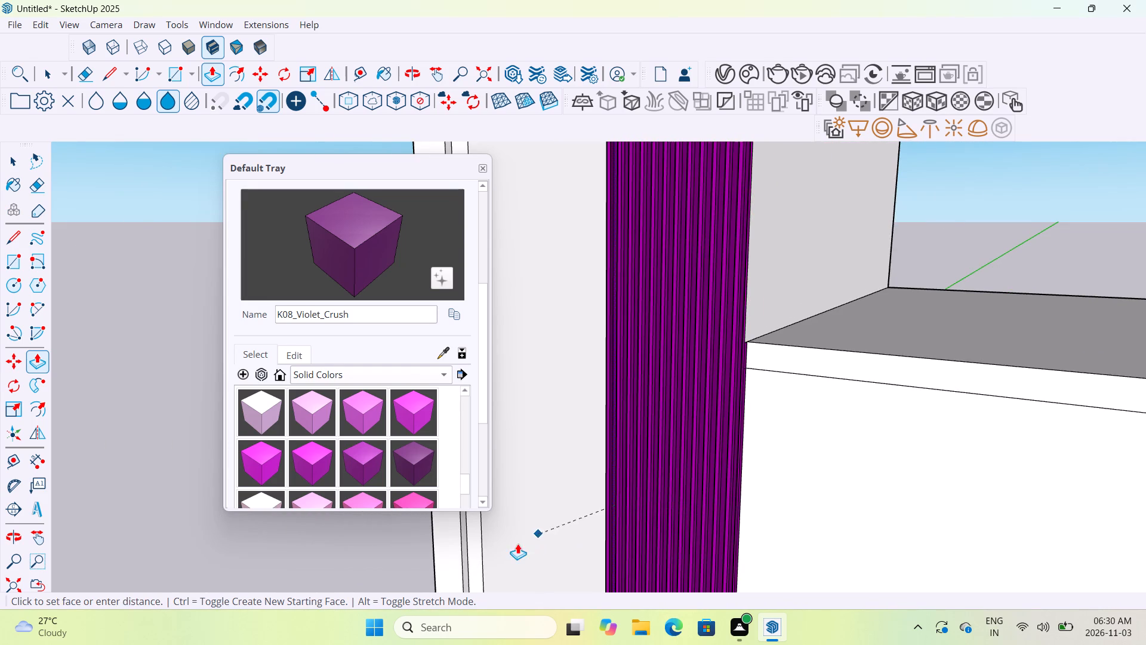
middle_click_drag(510, 542, 811, 454)
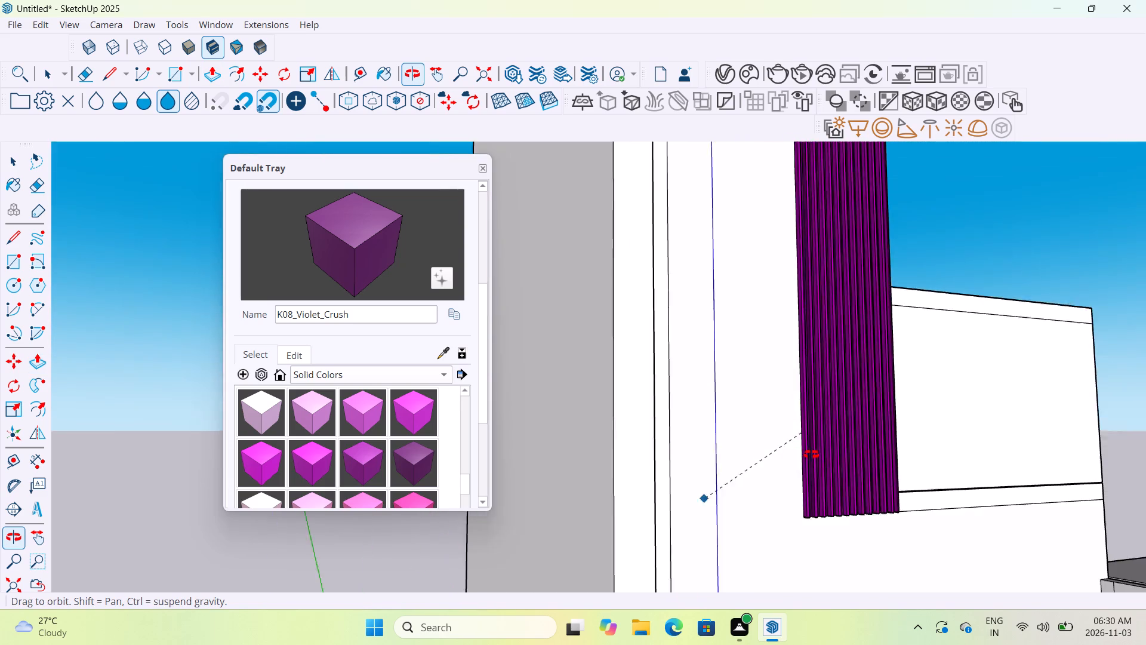
middle_click_drag(811, 454, 820, 453)
middle_click_drag(753, 505, 768, 493)
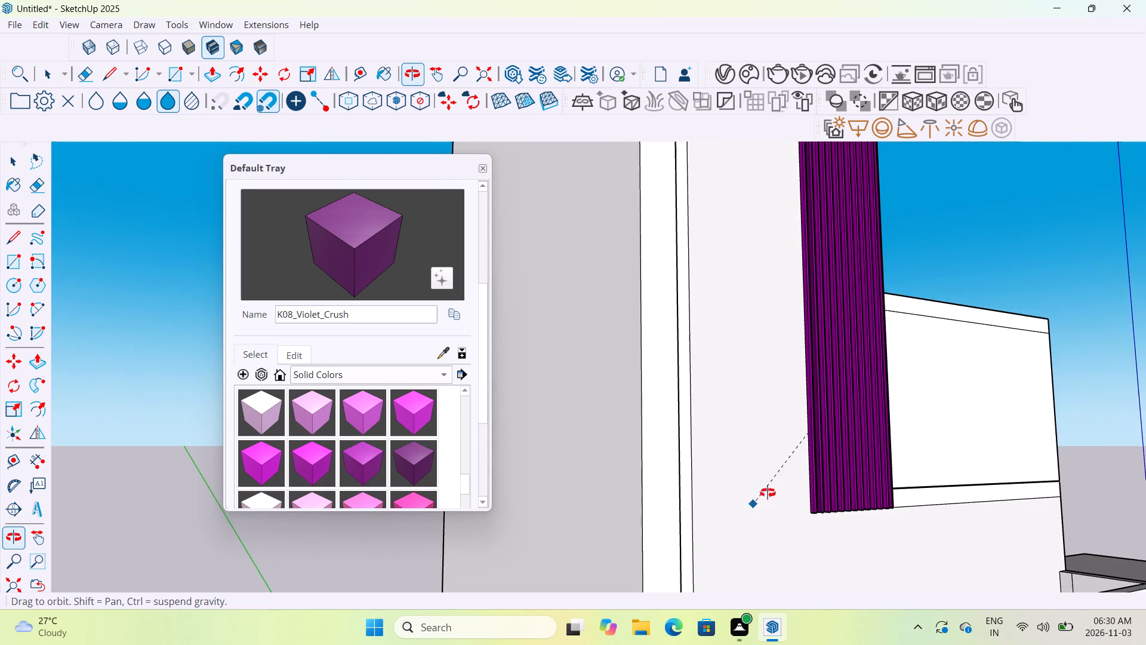
middle_click_drag(768, 493, 877, 452)
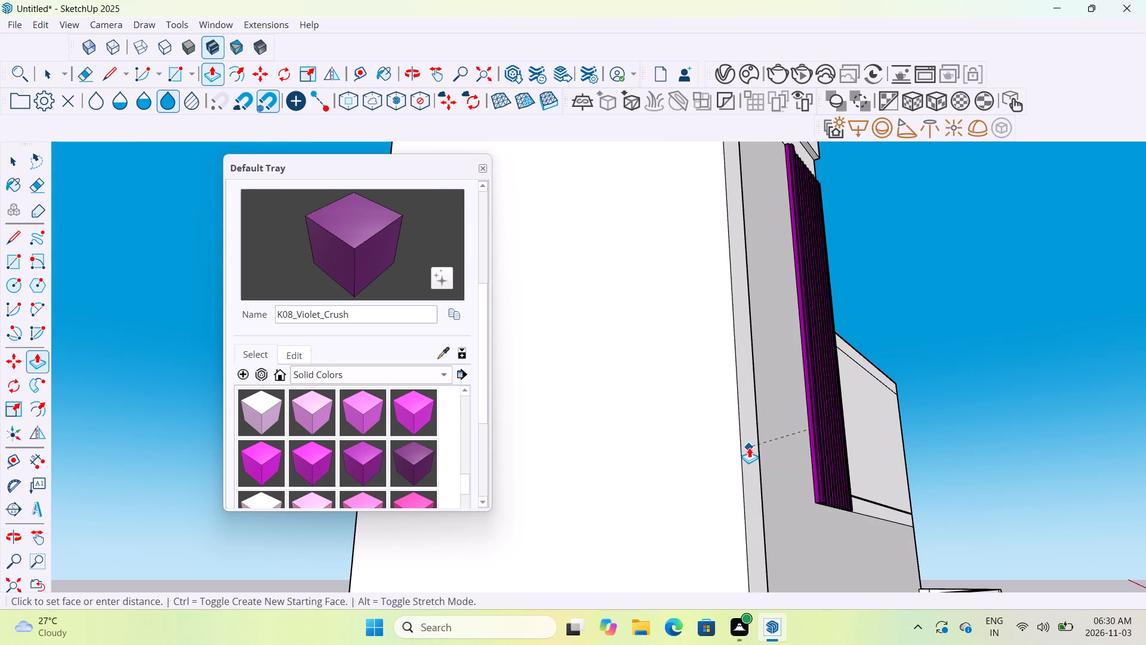
middle_click_drag(749, 447, 774, 433)
left_click(774, 433)
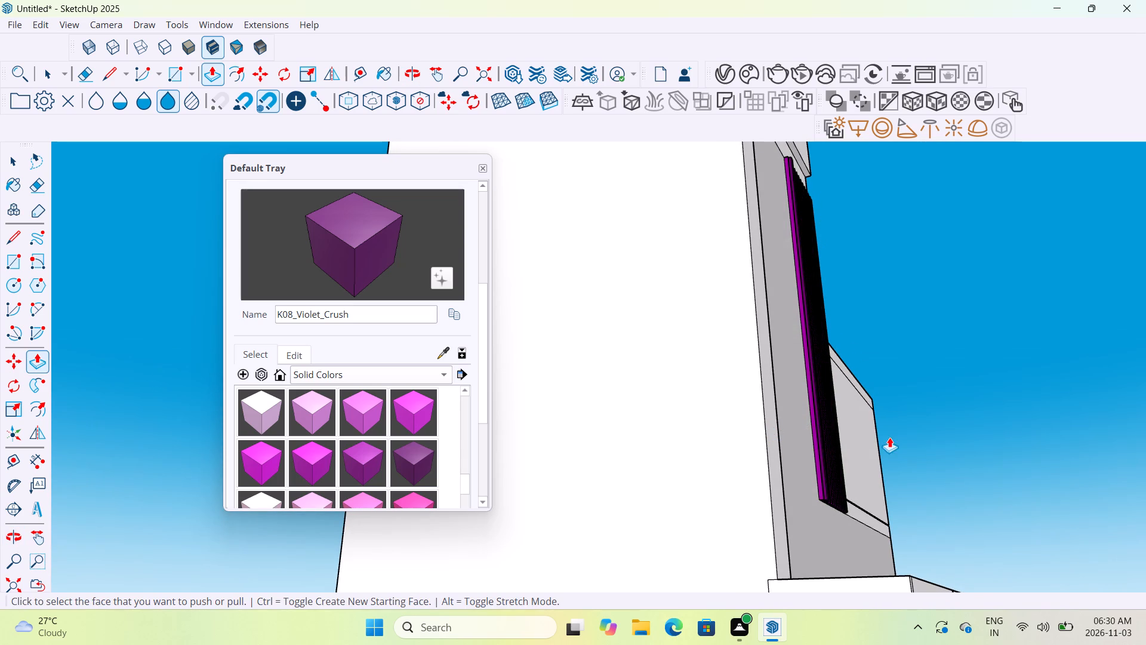
Repeat the same Push/Pull distance on the second wide dark violet strip.
middle_click_drag(889, 437, 620, 547)
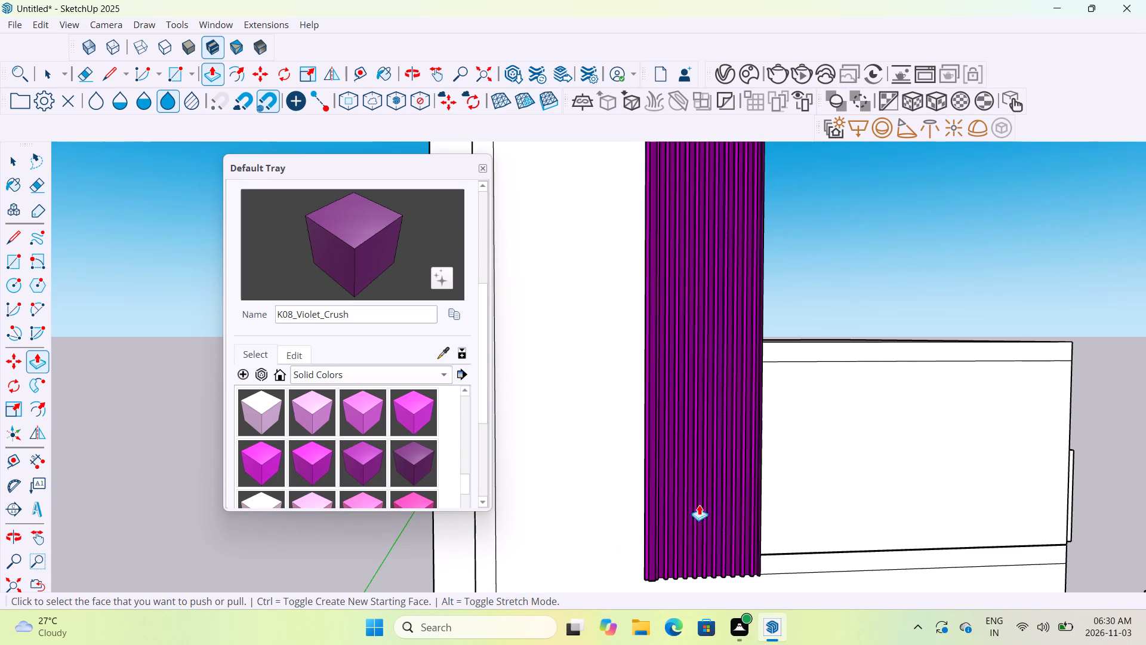
scroll(668, 514, "up", 12)
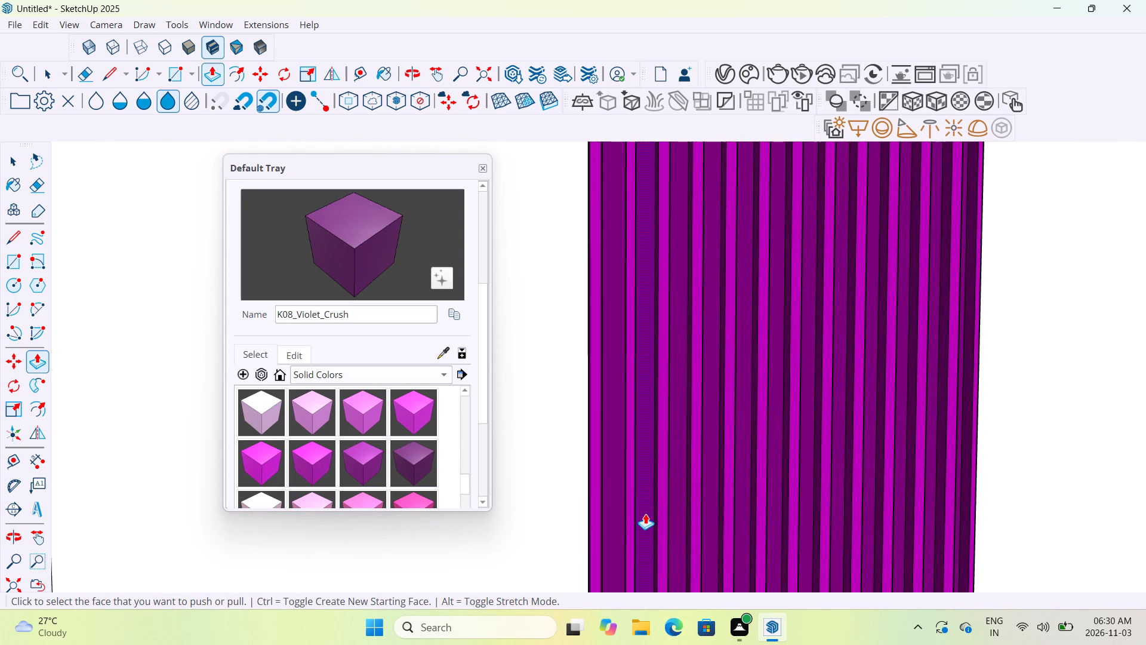
double_click(645, 514)
middle_click_drag(647, 512, 787, 465)
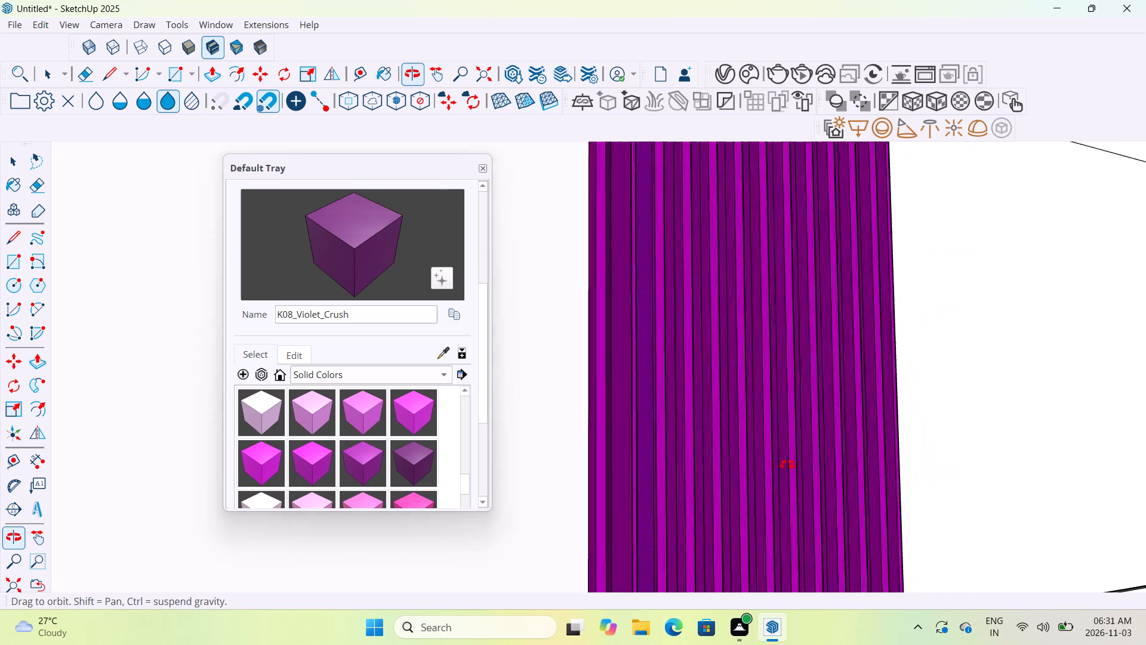
middle_click_drag(787, 465, 786, 480)
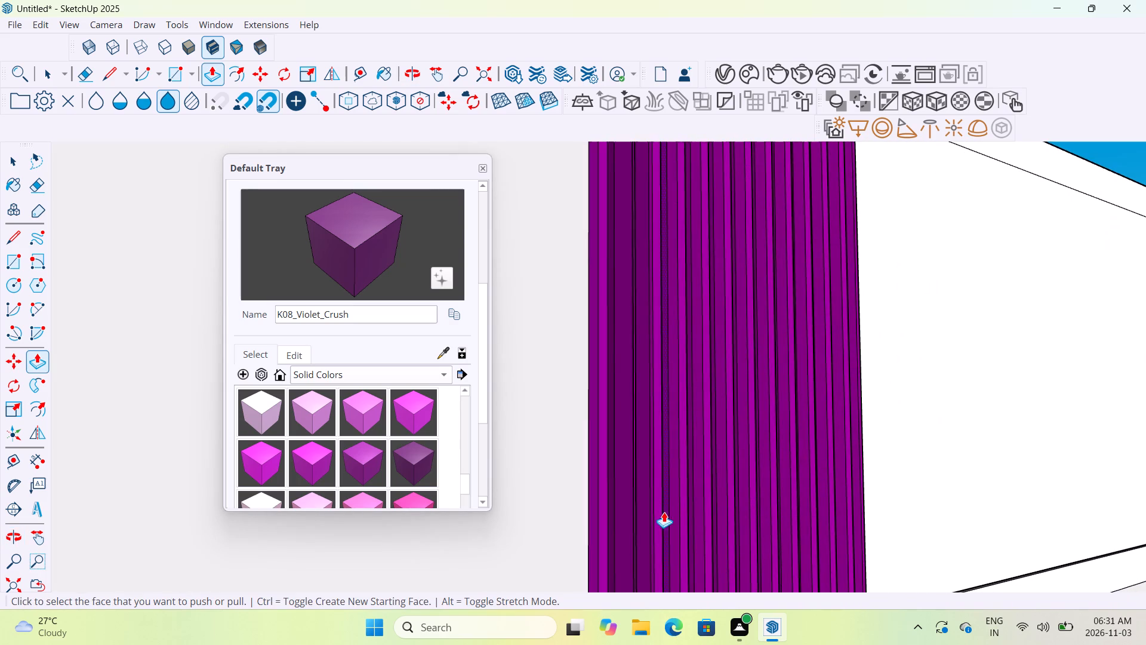
double_click(647, 519)
scroll(648, 519, "up", 4)
middle_click_drag(648, 519, 734, 488)
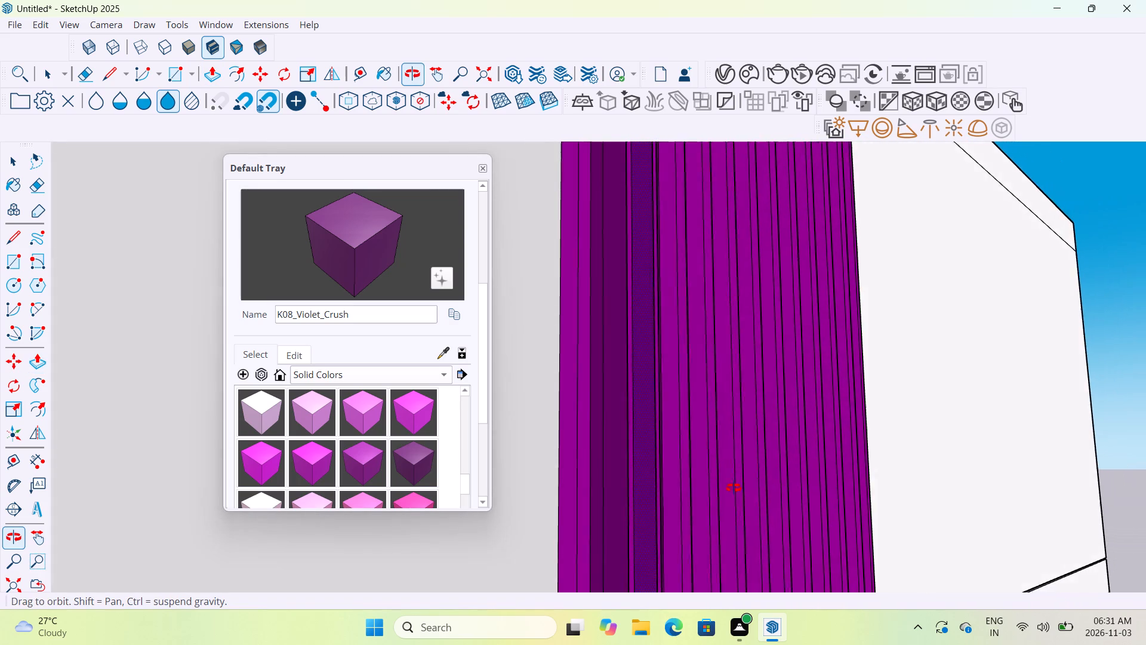
middle_click_drag(734, 488, 592, 516)
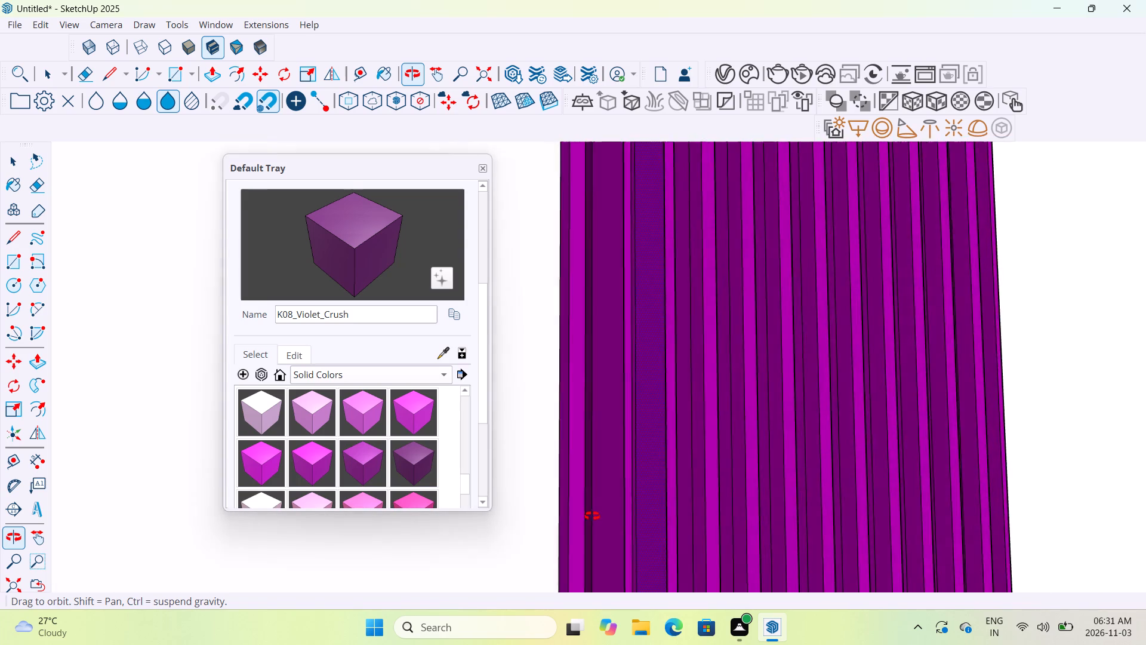
middle_click_drag(592, 516, 531, 537)
Push/Pull the third and fourth wide dark violet strips level with the wide strips already extruded beside them.
left_click(695, 497)
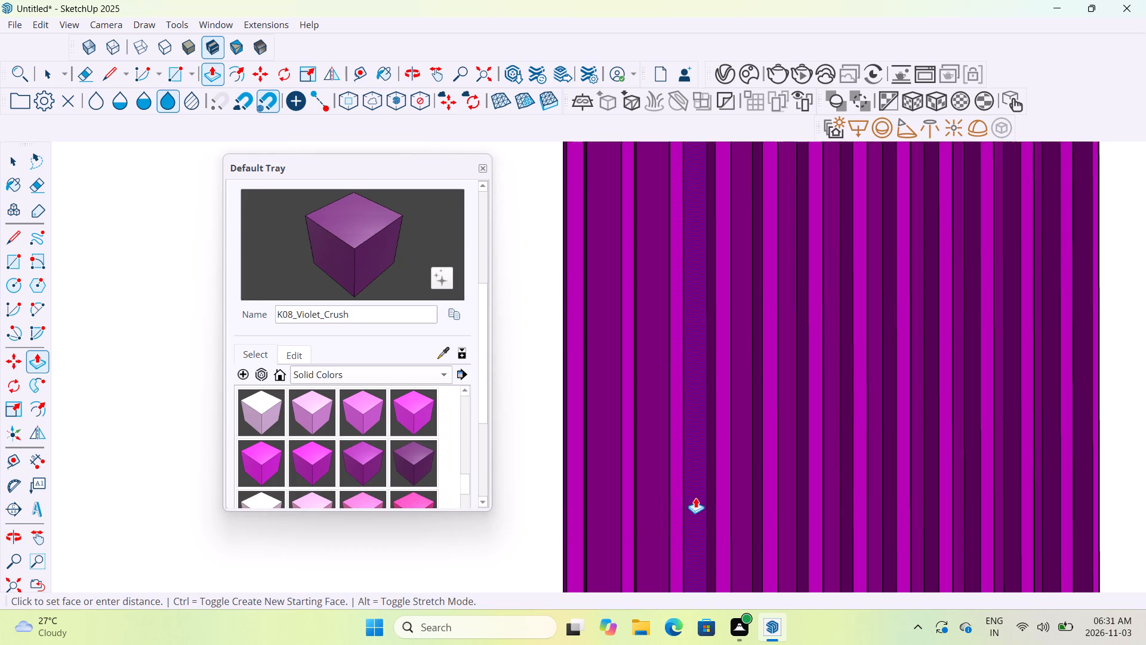
left_click(654, 505)
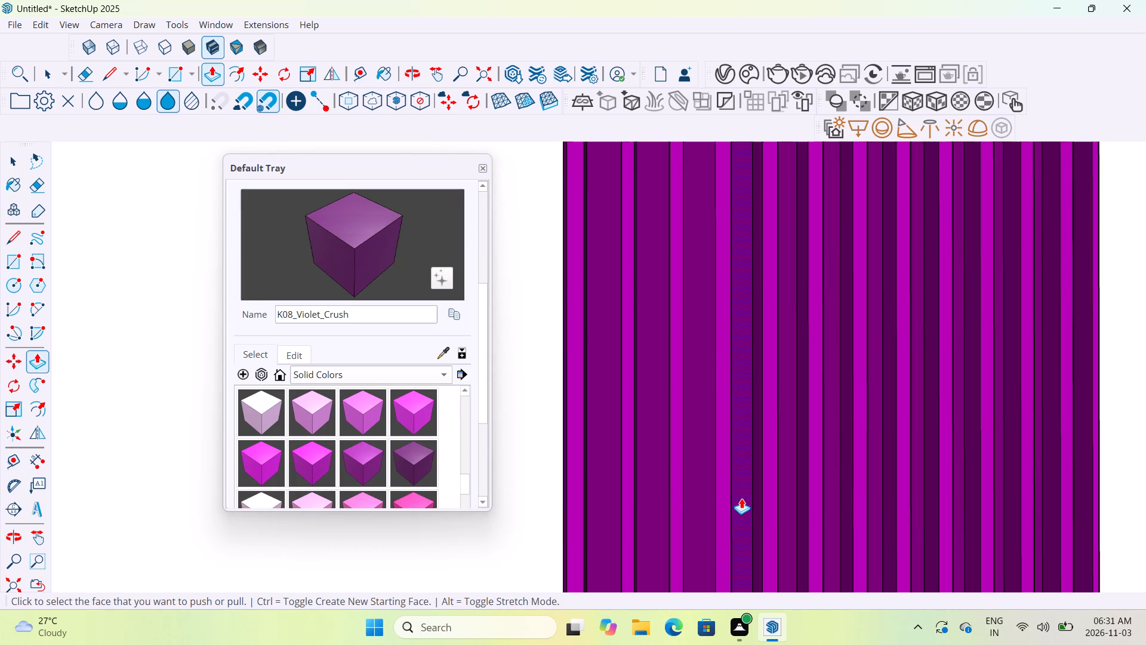
left_click(741, 498)
left_click(700, 512)
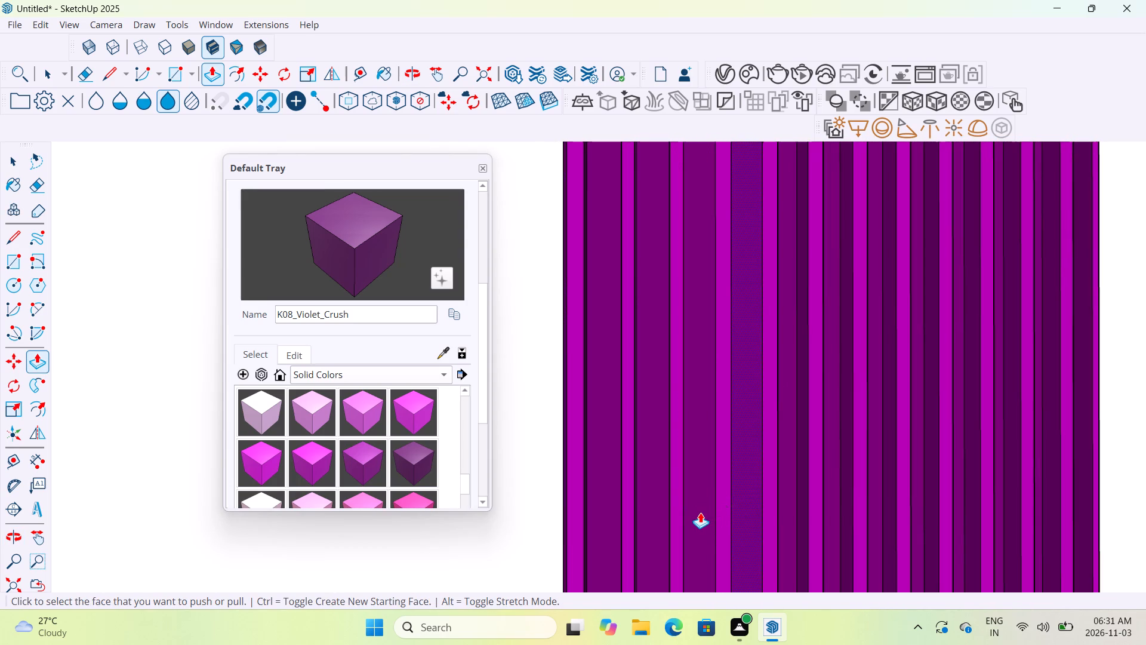
Examine from the side and front how the four extruded wide strips project relative to the narrow ribs.
scroll(702, 512, "up", 6)
middle_click_drag(702, 512, 904, 474)
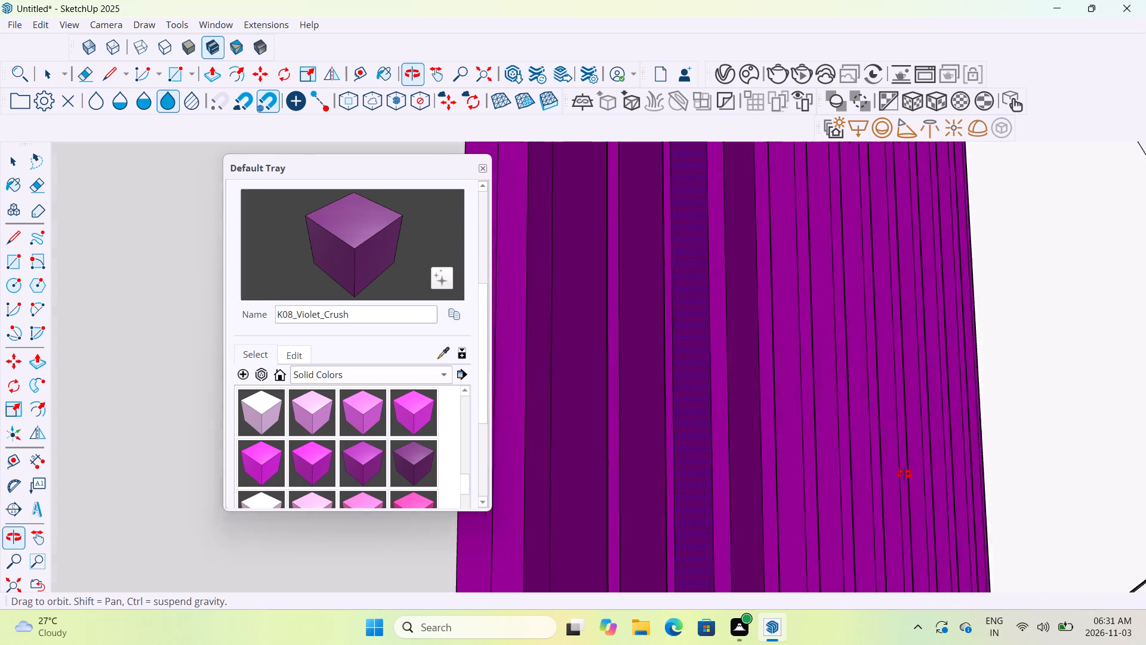
middle_click_drag(904, 474, 973, 457)
scroll(973, 457, "down", 3)
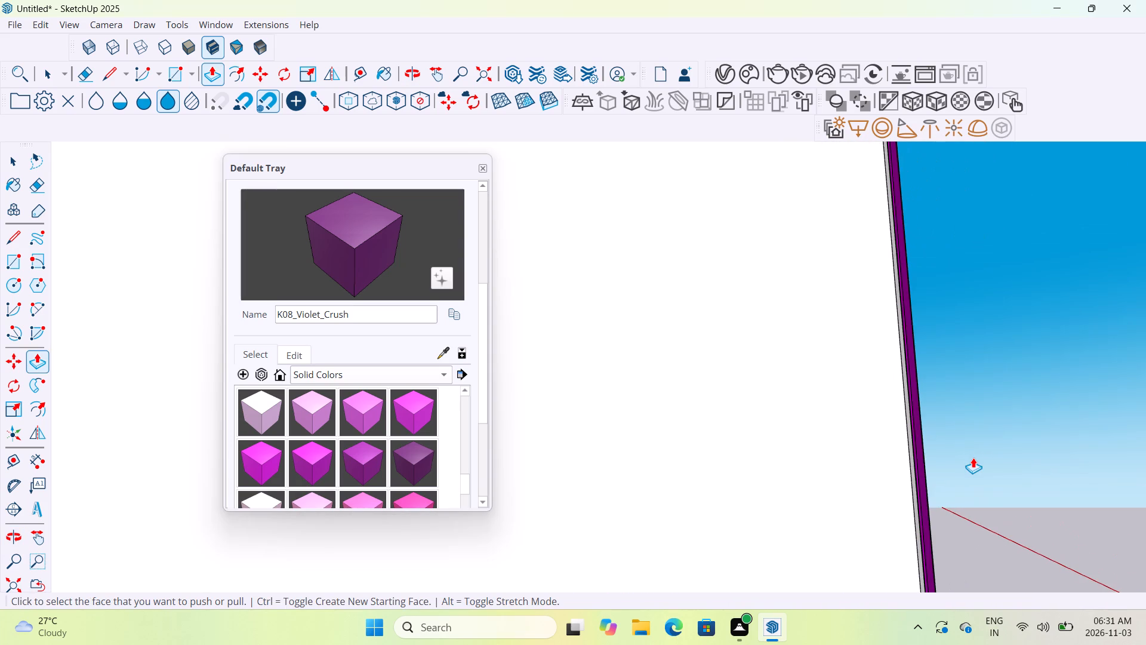
scroll(980, 502, "up", 4)
scroll(980, 502, "down", 2)
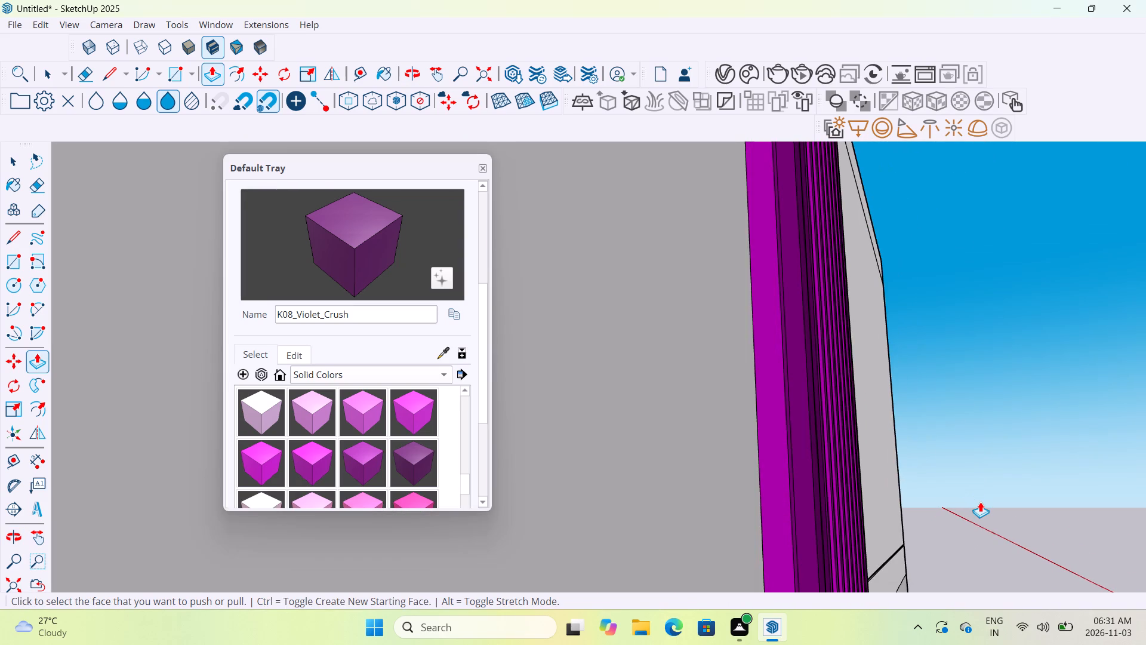
middle_click_drag(980, 502, 898, 535)
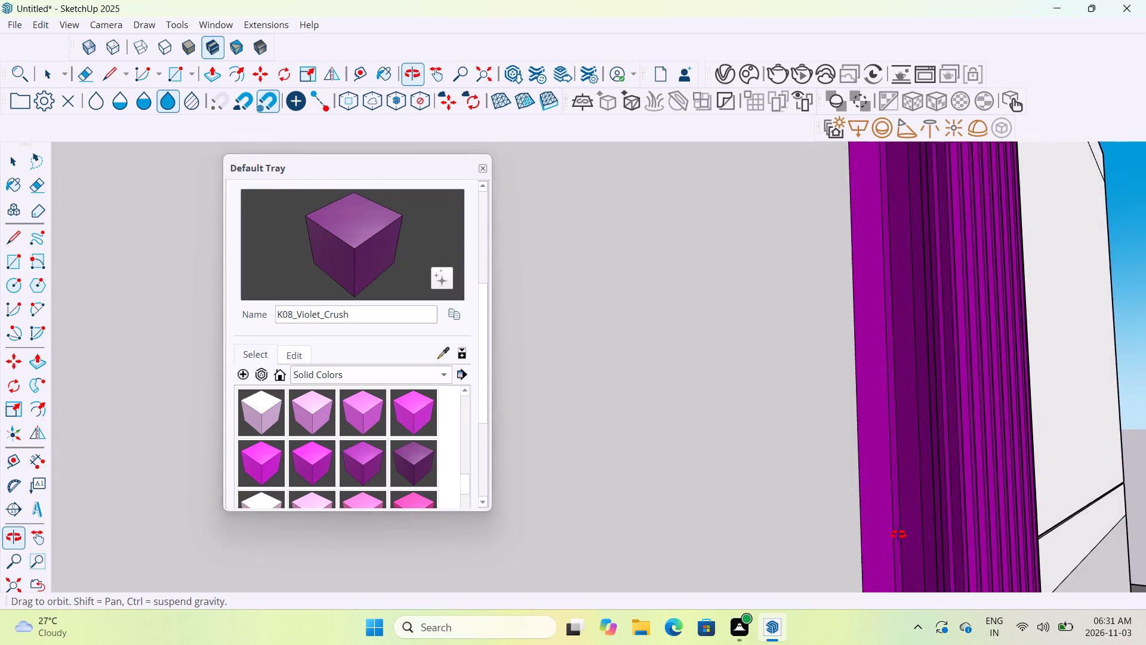
middle_click_drag(898, 535, 890, 537)
scroll(992, 500, "up", 8)
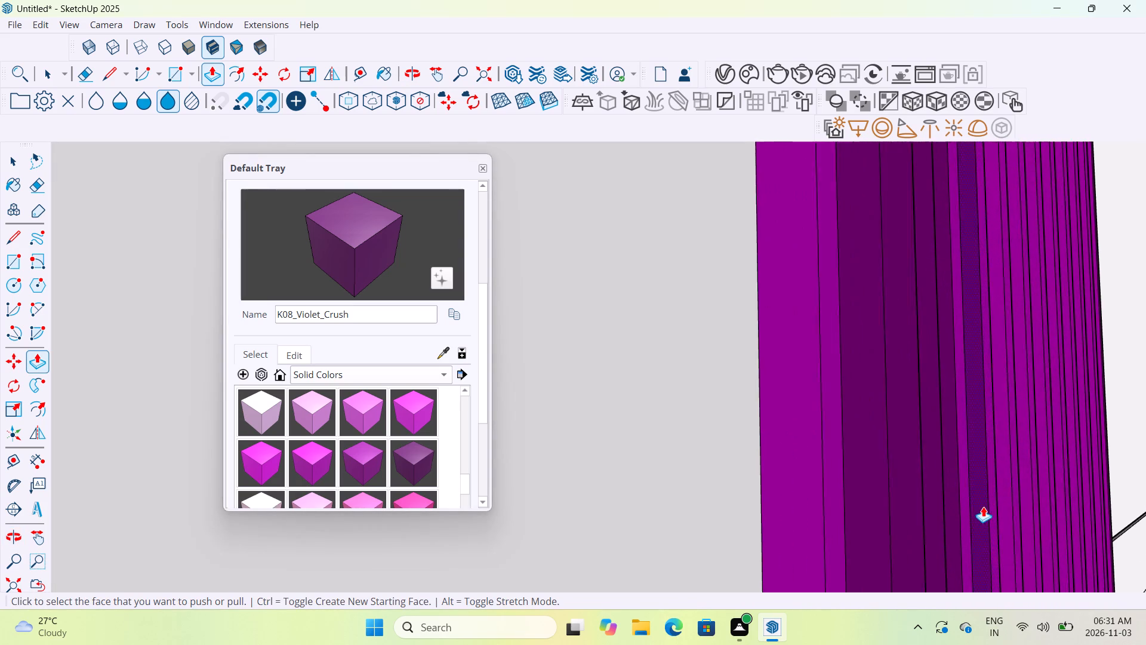
scroll(983, 506, "up", 3)
middle_click_drag(982, 508, 884, 536)
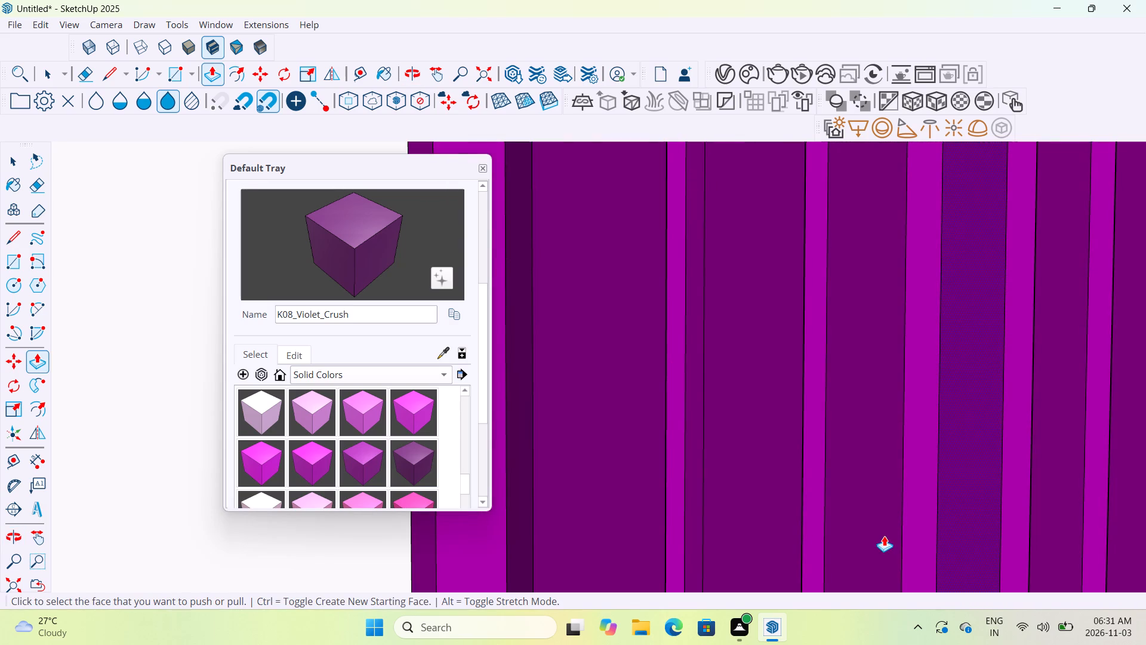
scroll(884, 536, "down", 13)
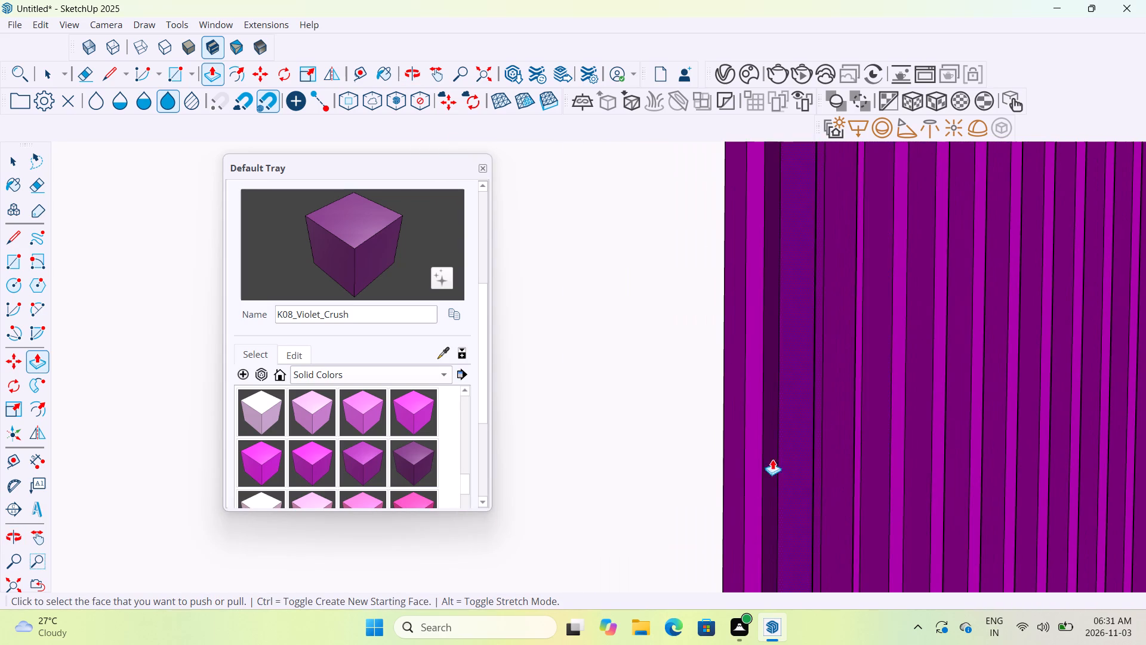
Push/Pull the first narrow magenta rib at the panel's edge to the plane of the adjoining blank white wall.
left_click(750, 487)
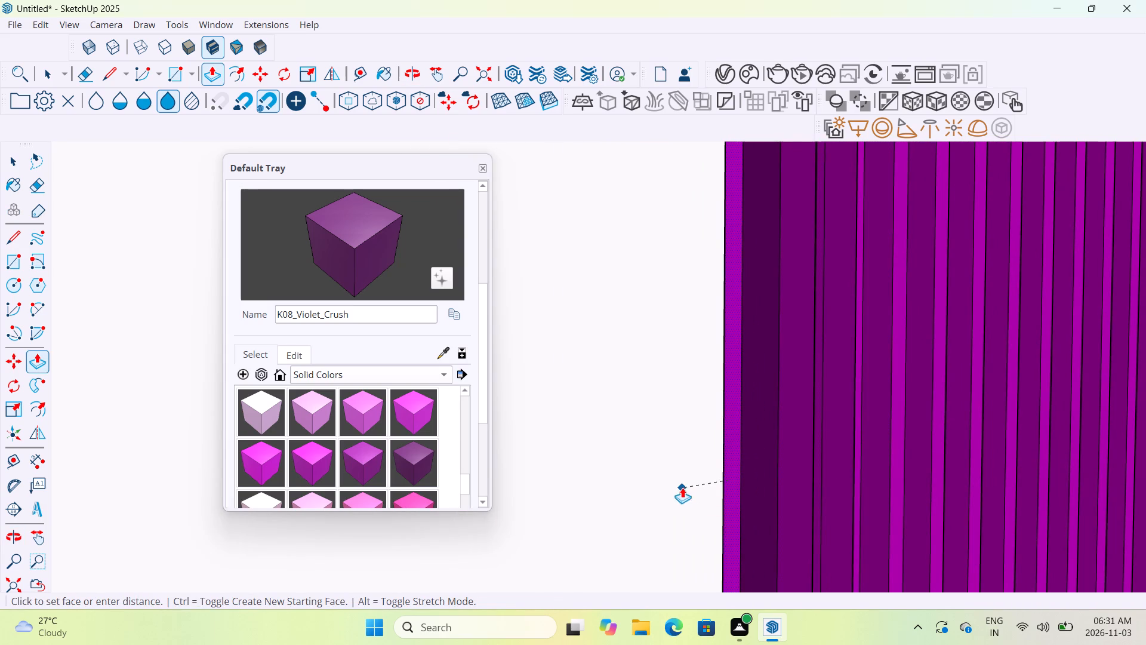
scroll(705, 476, "up", 5)
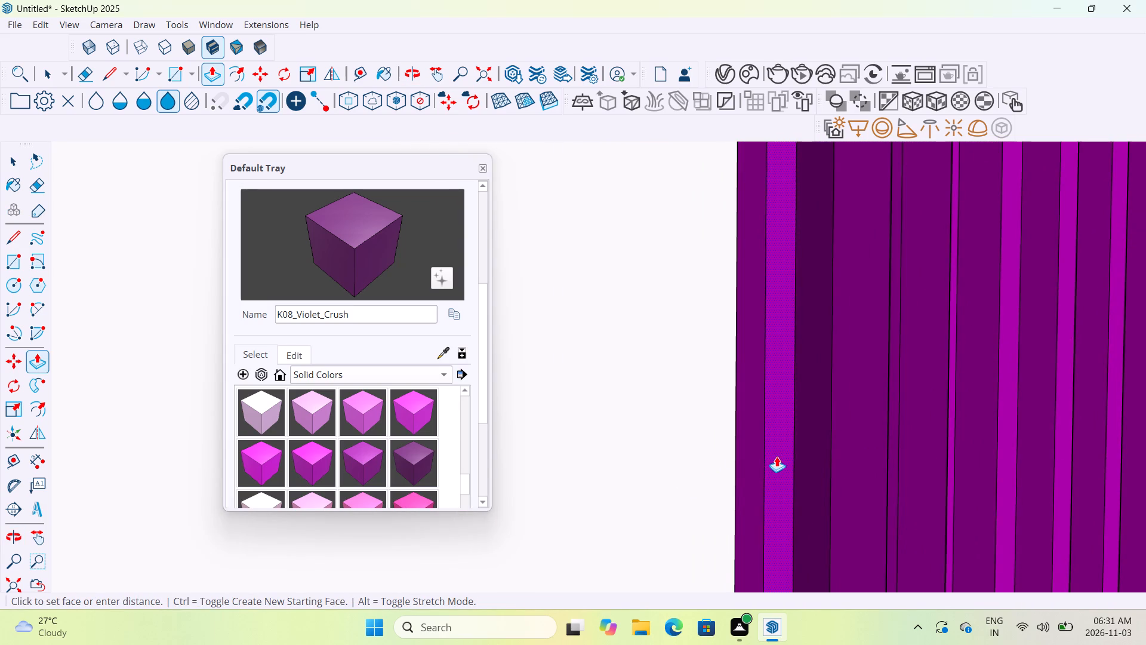
left_click(707, 493)
Push/Pull the second, third and fourth narrow magenta ribs to the plane of the blank white wall.
scroll(707, 493, "down", 12)
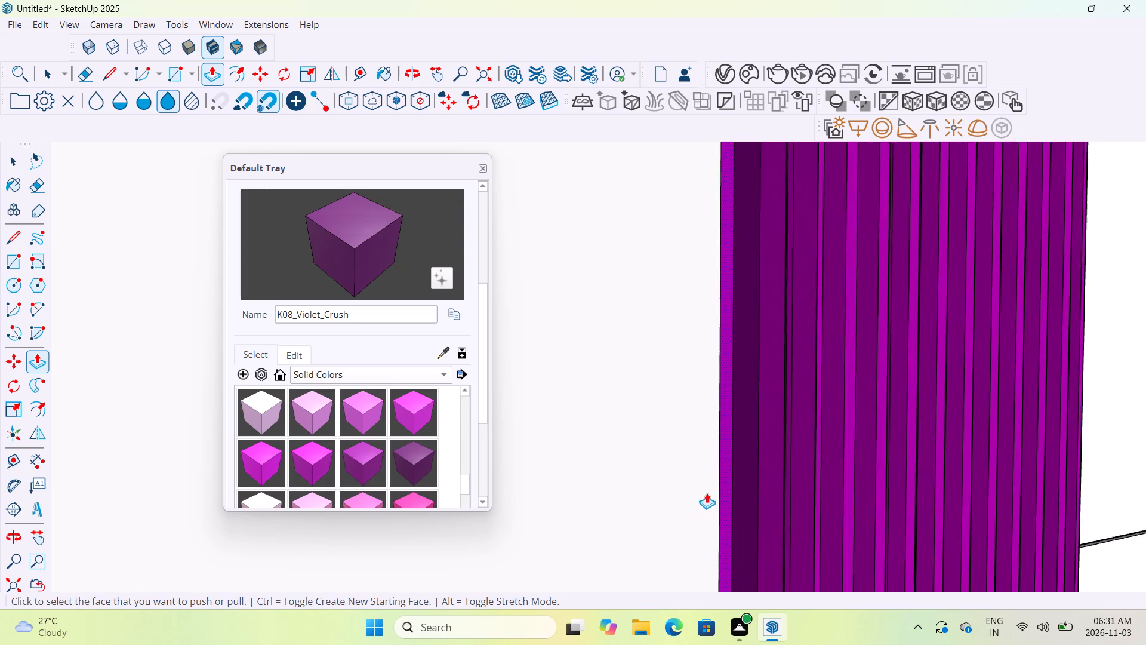
scroll(707, 493, "down", 11)
middle_click_drag(745, 530, 742, 534)
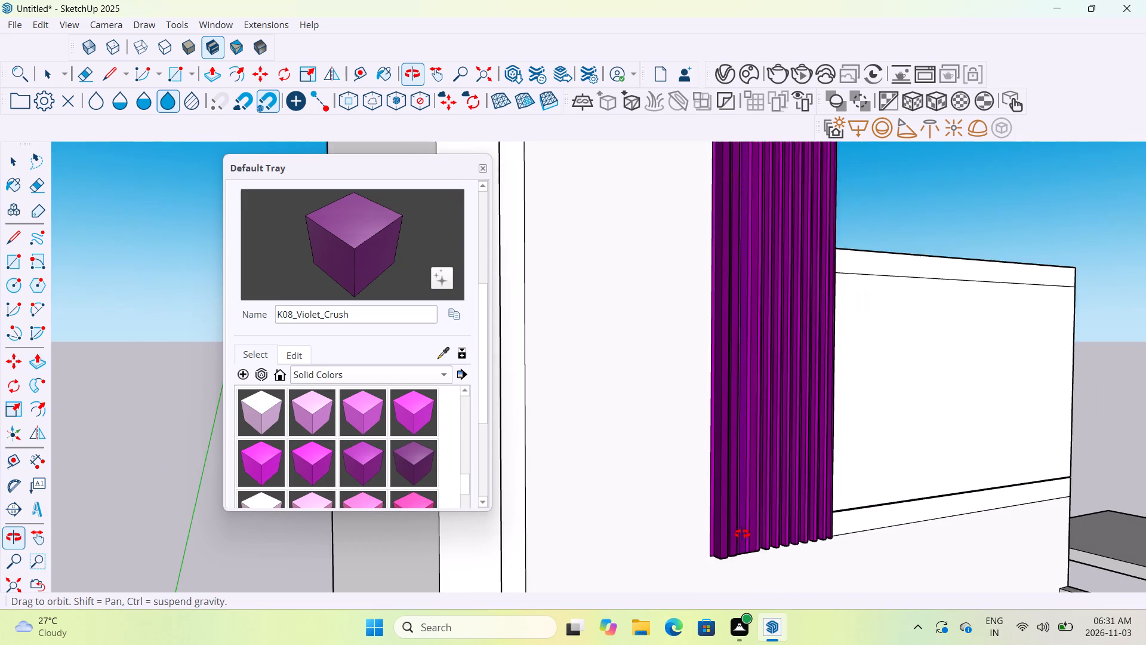
middle_click_drag(742, 534, 616, 579)
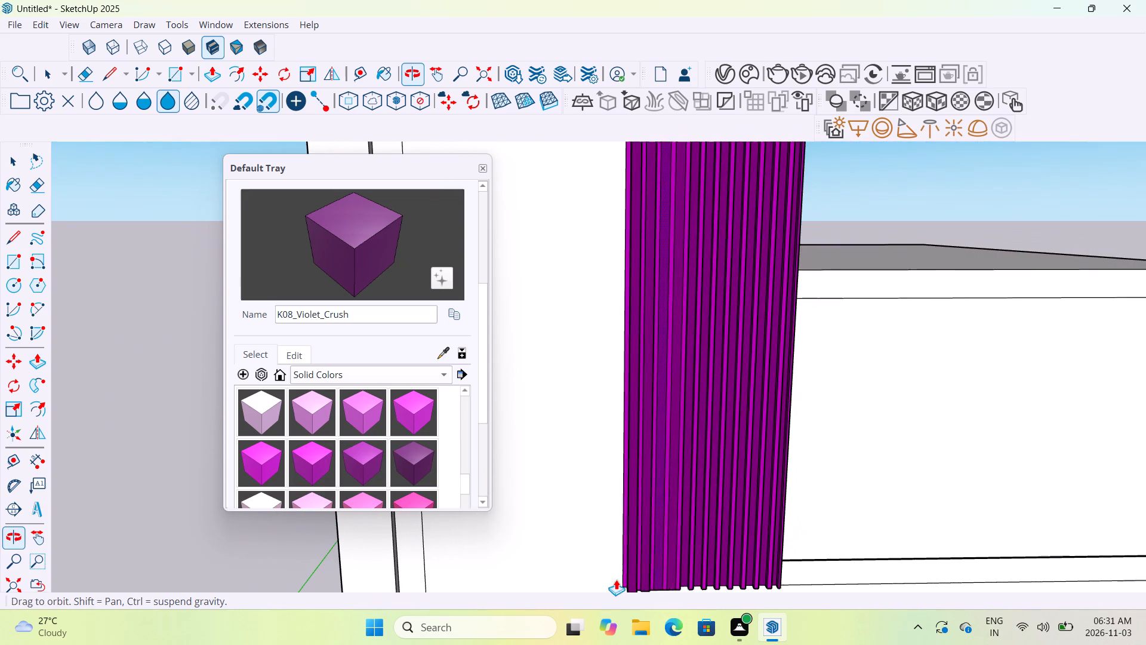
scroll(639, 563, "up", 11)
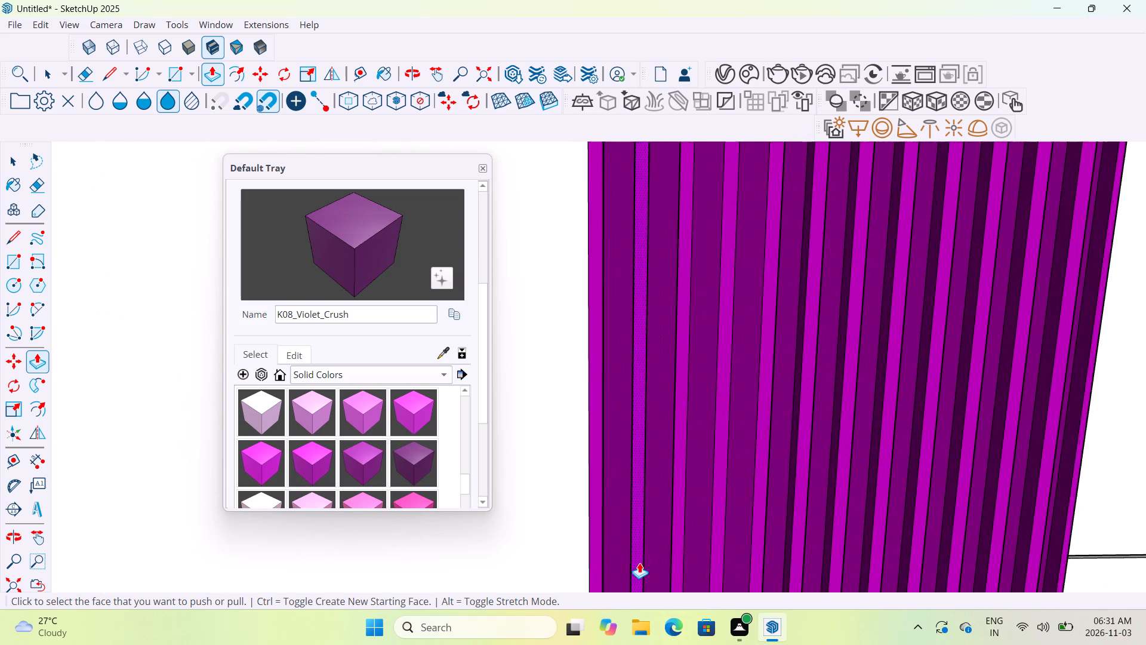
scroll(639, 563, "up", 10)
left_click(636, 546)
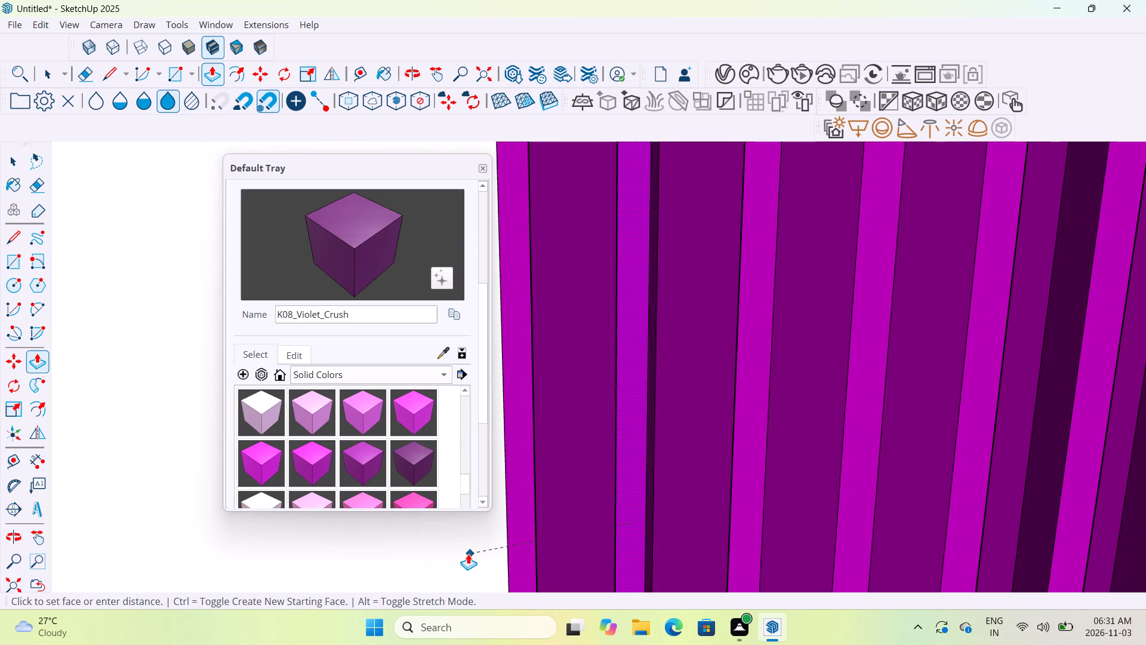
left_click(468, 554)
left_click(748, 490)
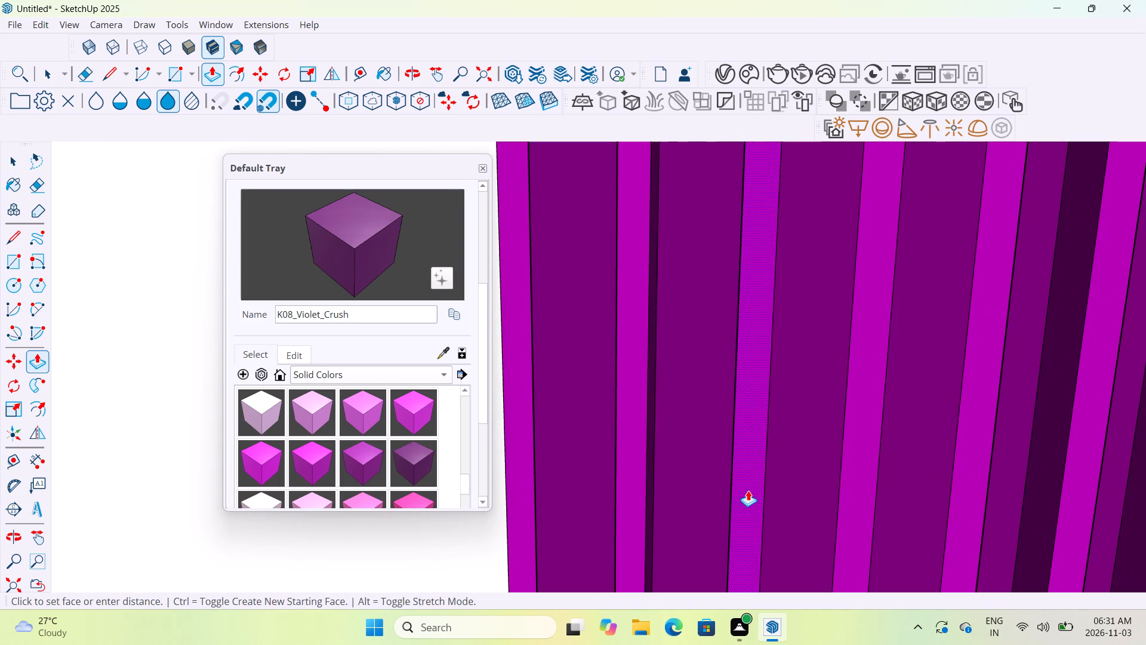
left_click(476, 555)
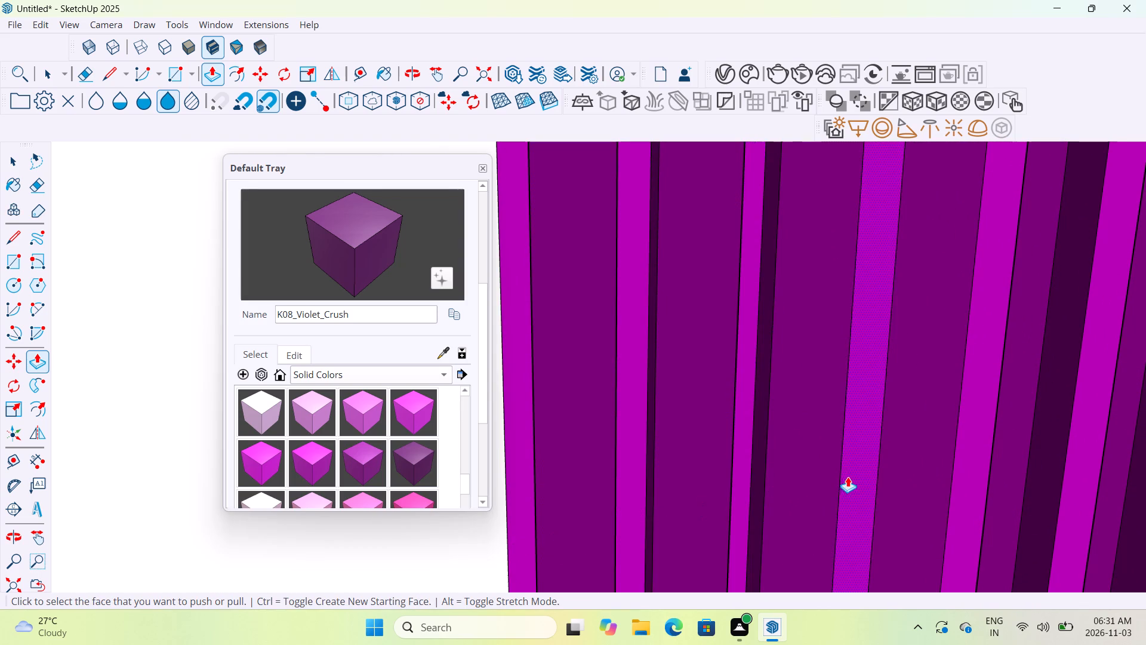
left_click(853, 477)
left_click(473, 547)
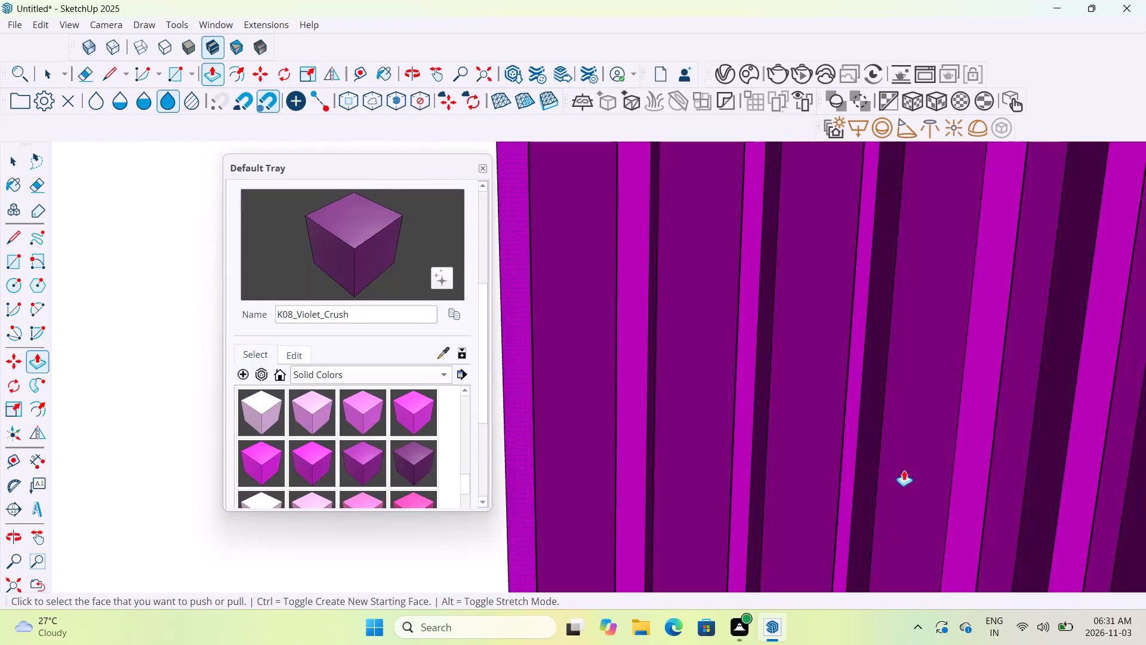
Push/Pull the fifth narrow magenta rib to the plane of the blank white wall.
left_click(975, 463)
left_click(469, 560)
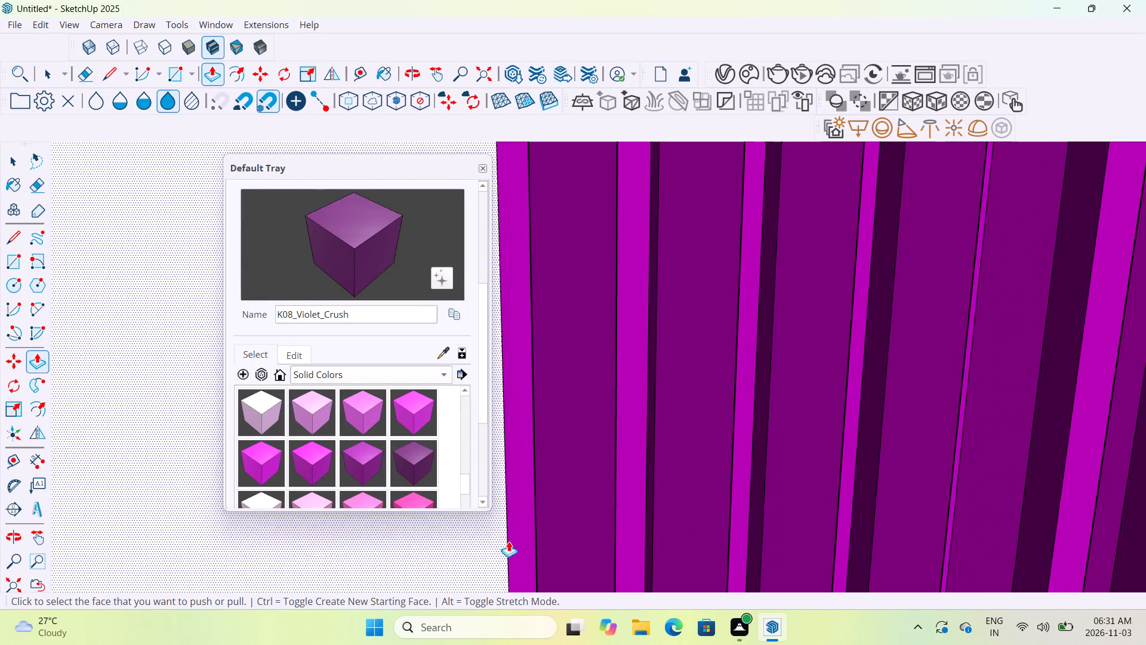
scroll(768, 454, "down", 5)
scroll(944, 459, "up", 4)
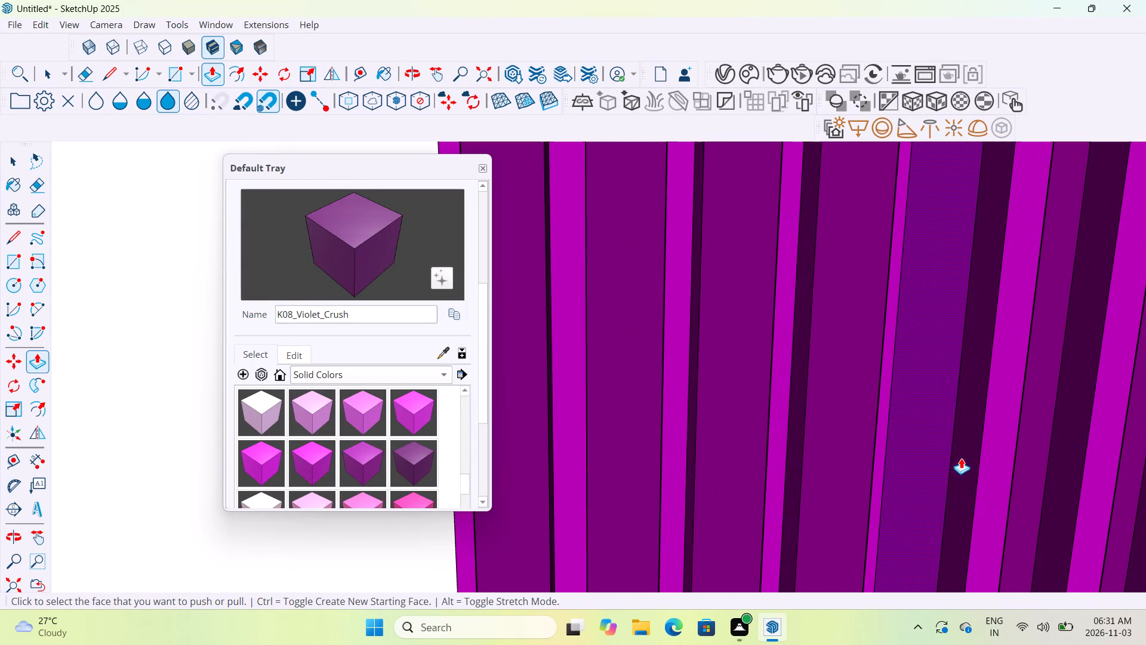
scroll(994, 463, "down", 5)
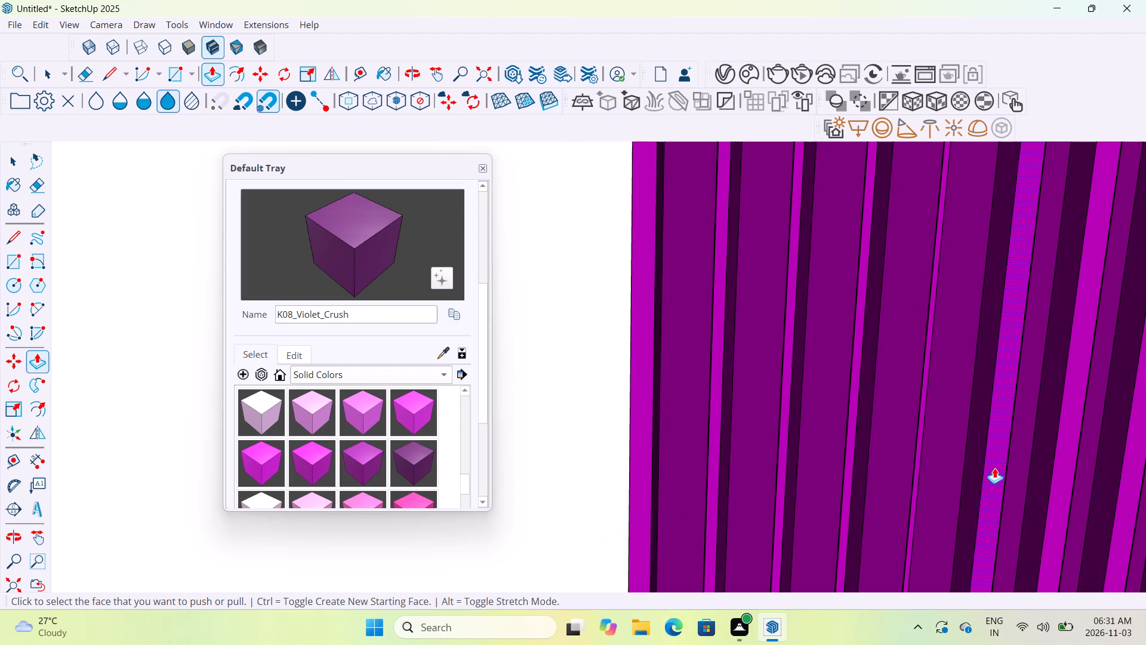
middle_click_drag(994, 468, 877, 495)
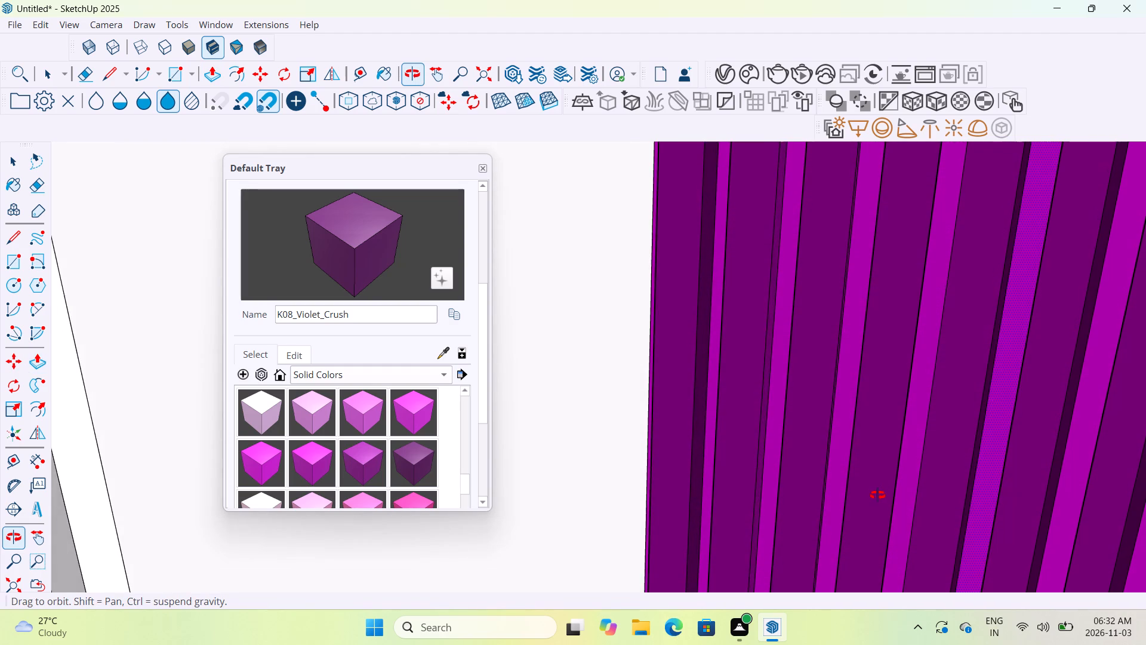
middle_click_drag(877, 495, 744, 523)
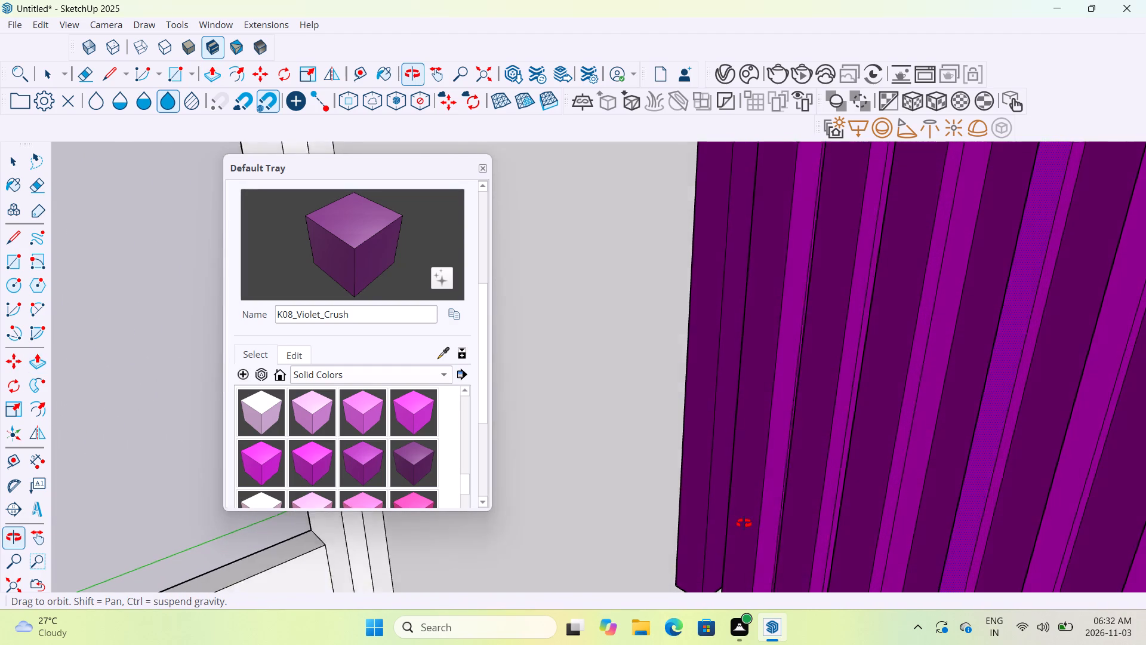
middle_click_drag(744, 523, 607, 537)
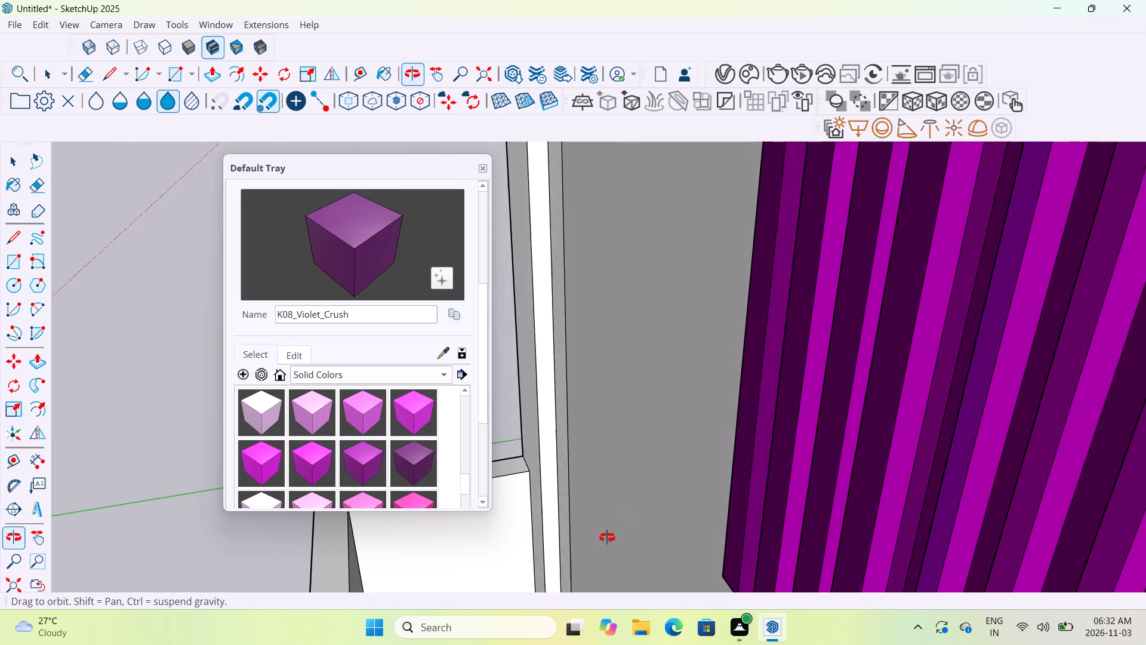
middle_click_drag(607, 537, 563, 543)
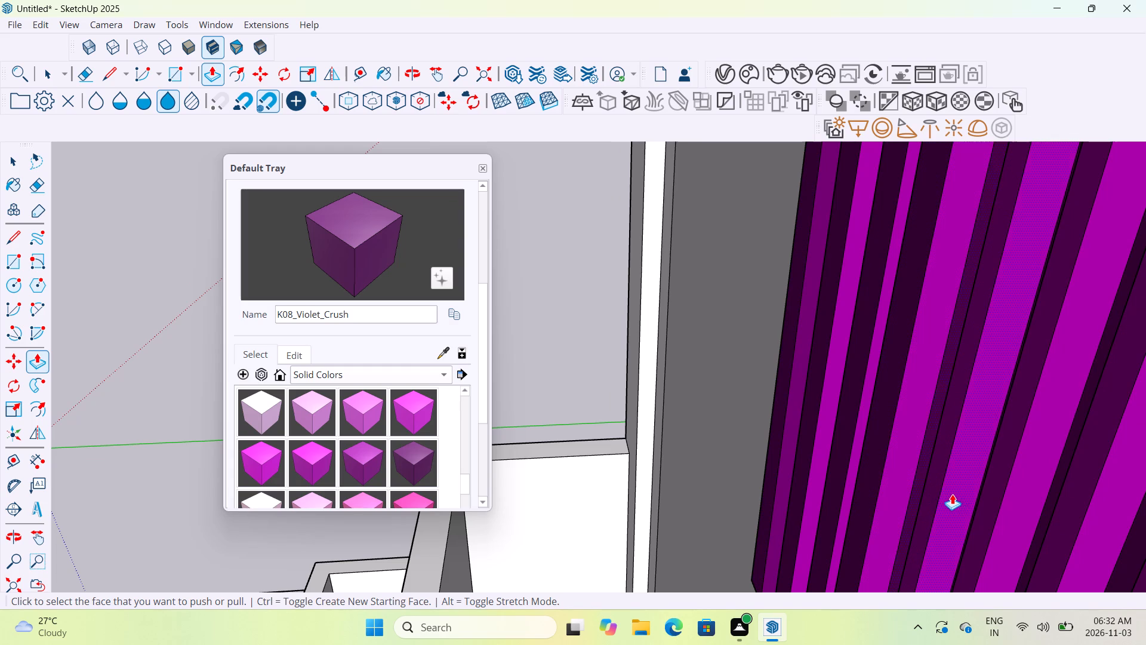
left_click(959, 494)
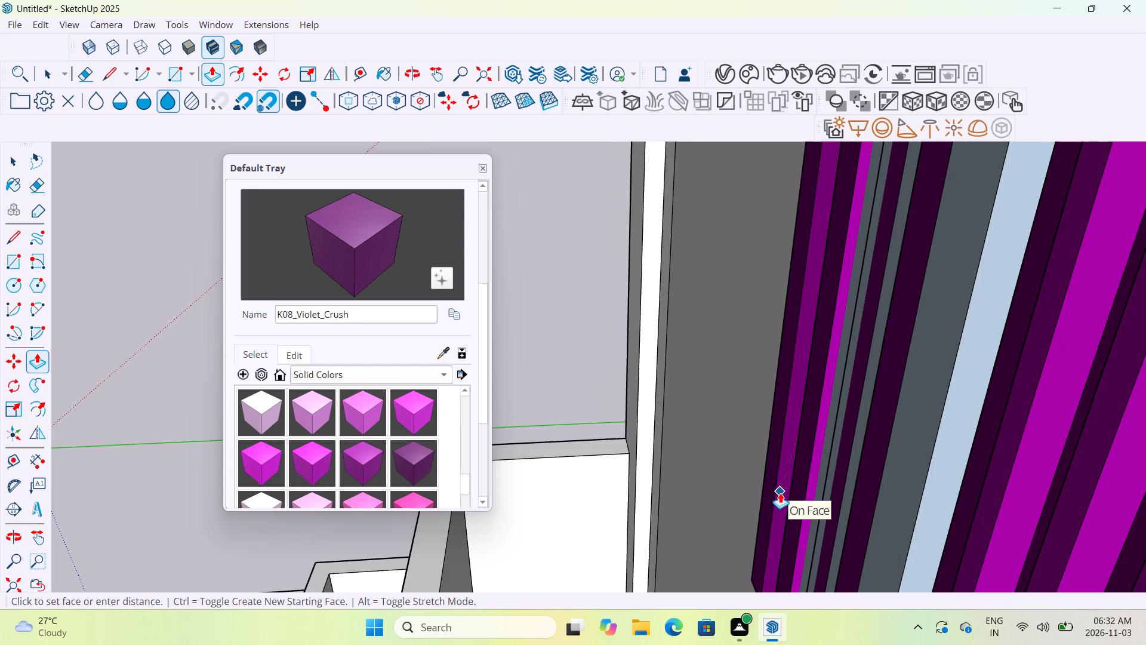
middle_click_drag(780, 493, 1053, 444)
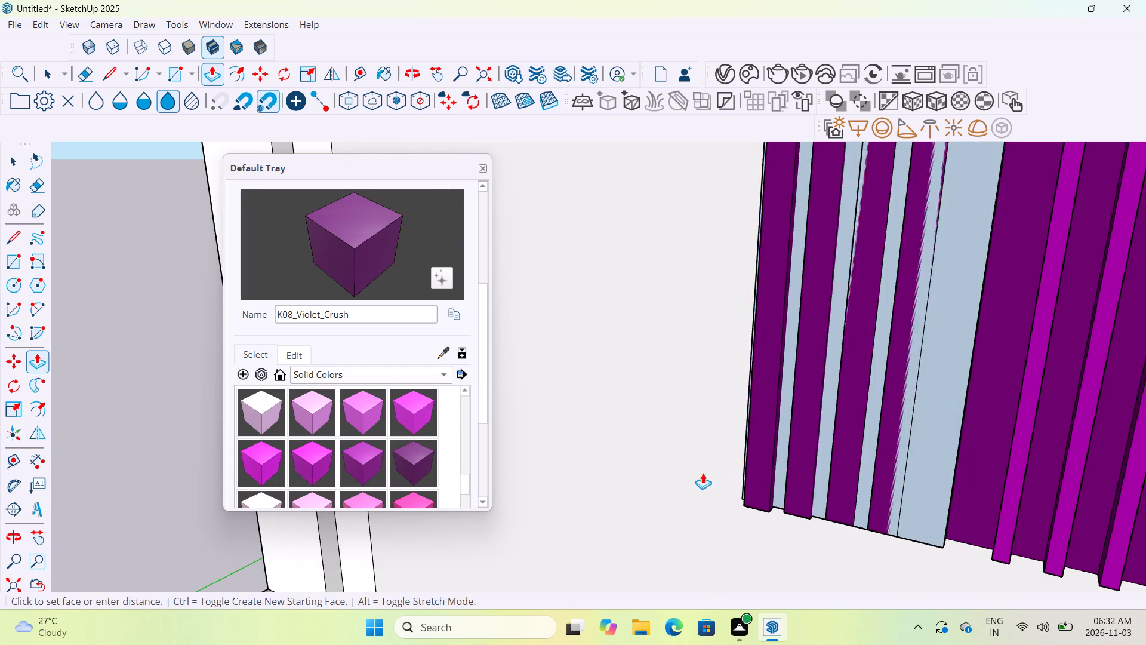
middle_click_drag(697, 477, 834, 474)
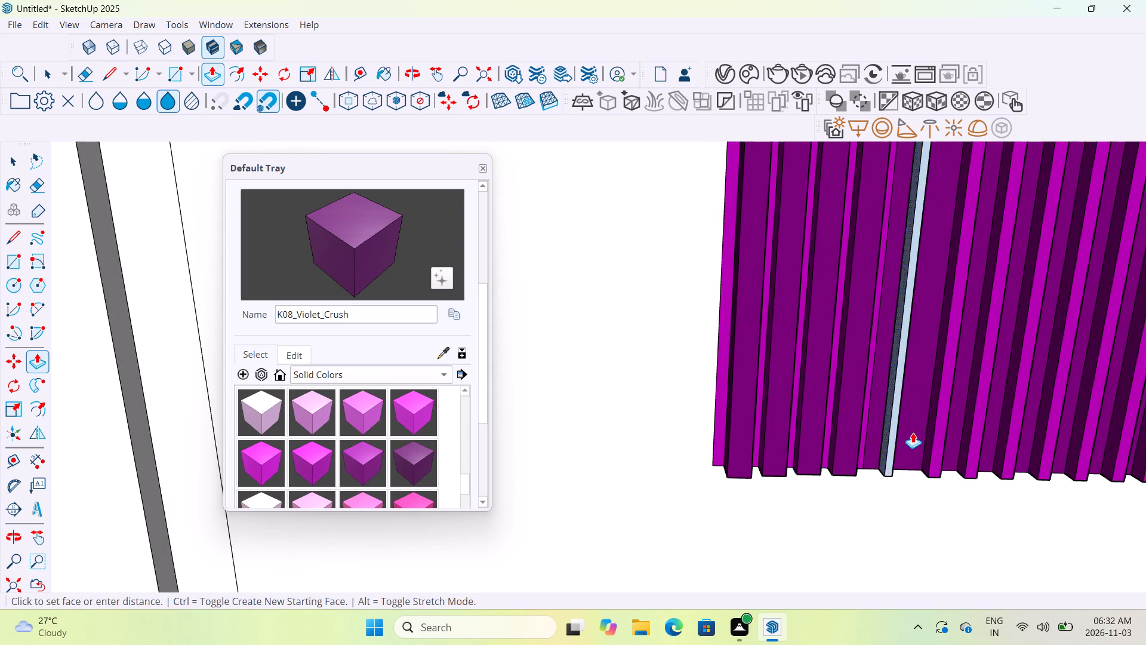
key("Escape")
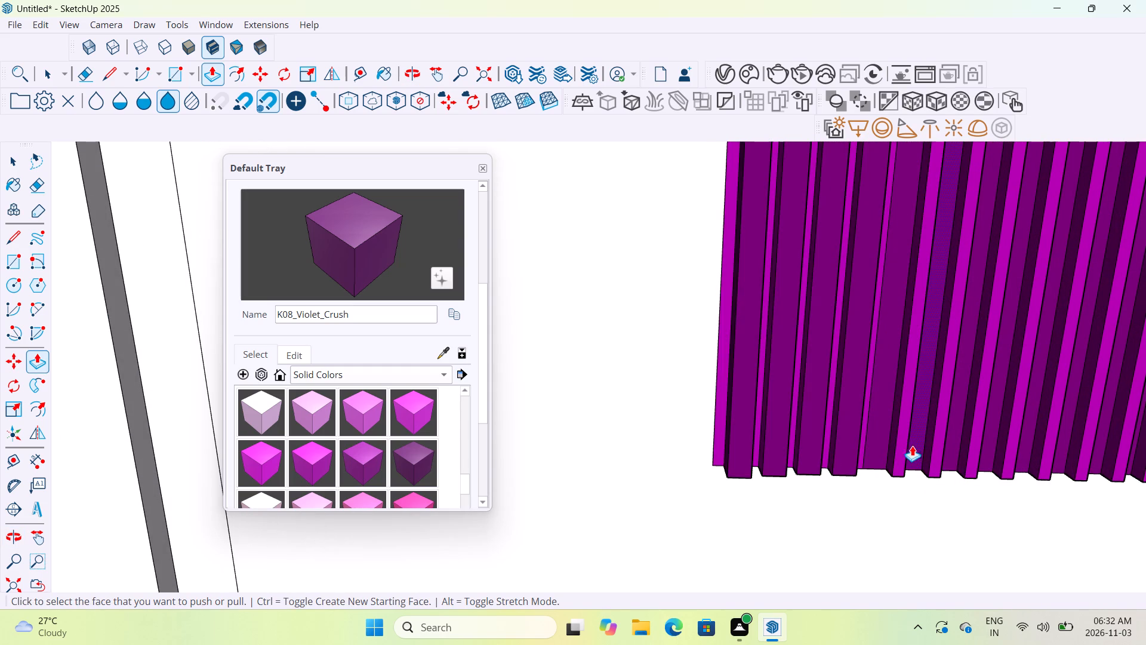
Push/Pull the sixth, seventh, eighth and ninth narrow magenta ribs to the plane of the blank white wall.
scroll(864, 463, "up", 2)
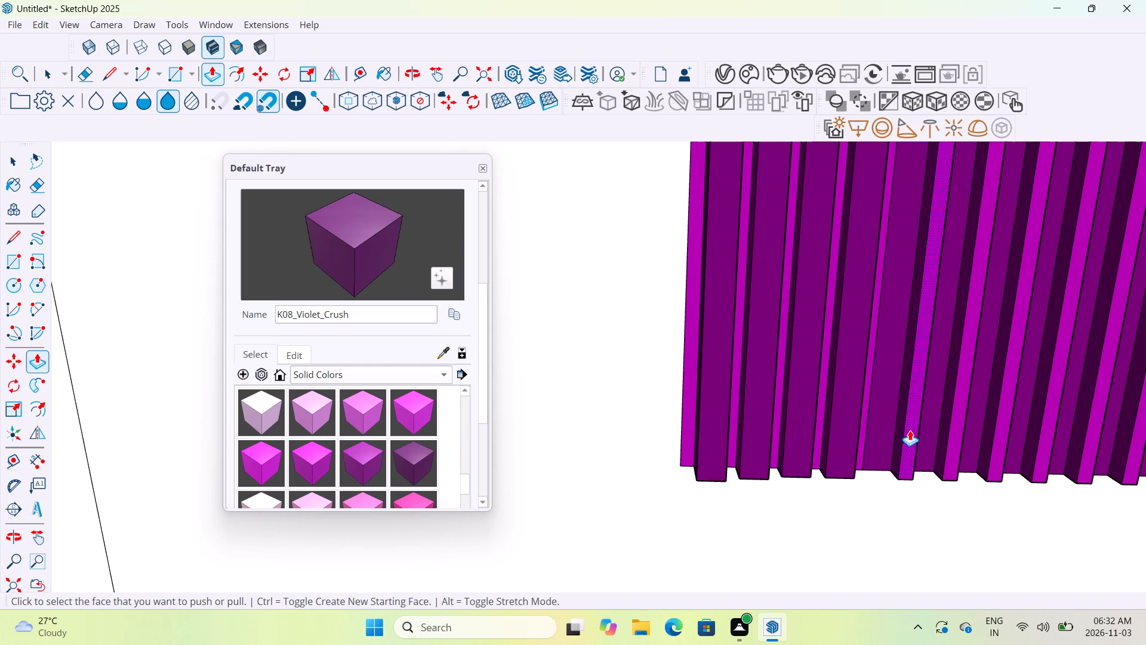
left_click(911, 429)
left_click(658, 439)
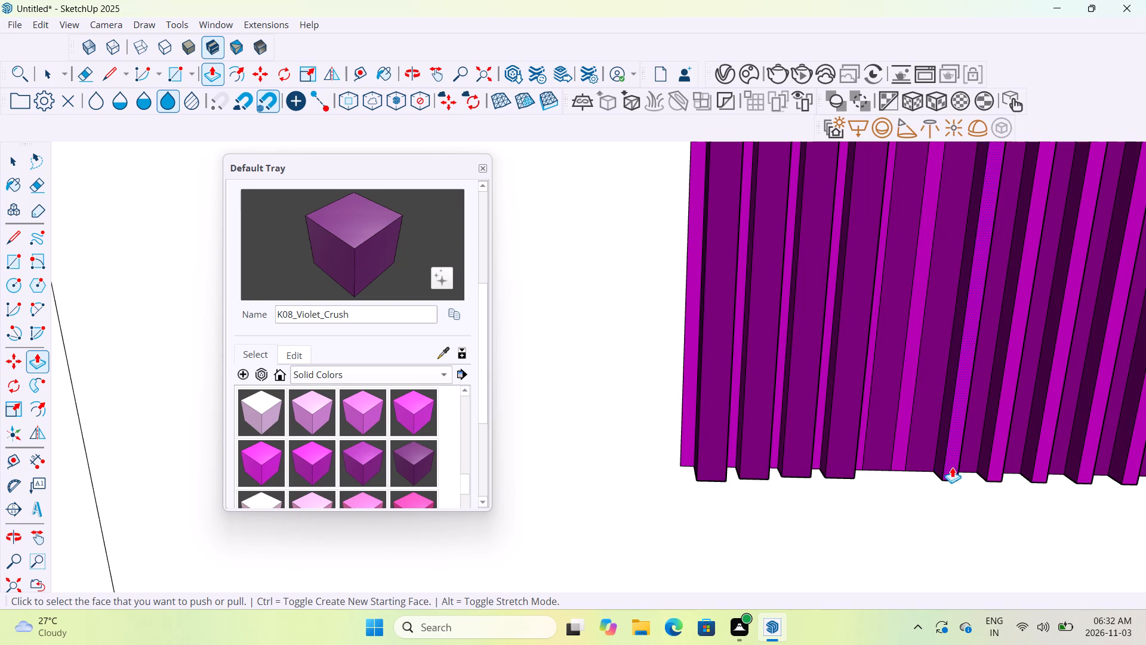
left_click(952, 467)
left_click(633, 464)
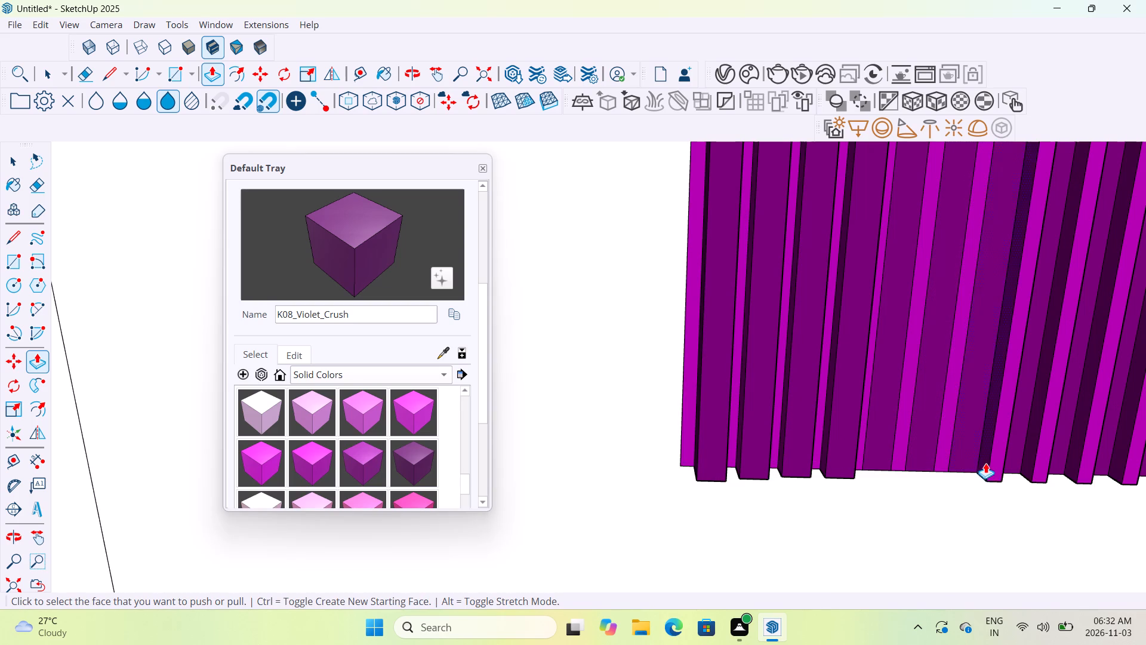
left_click(994, 466)
left_click(613, 475)
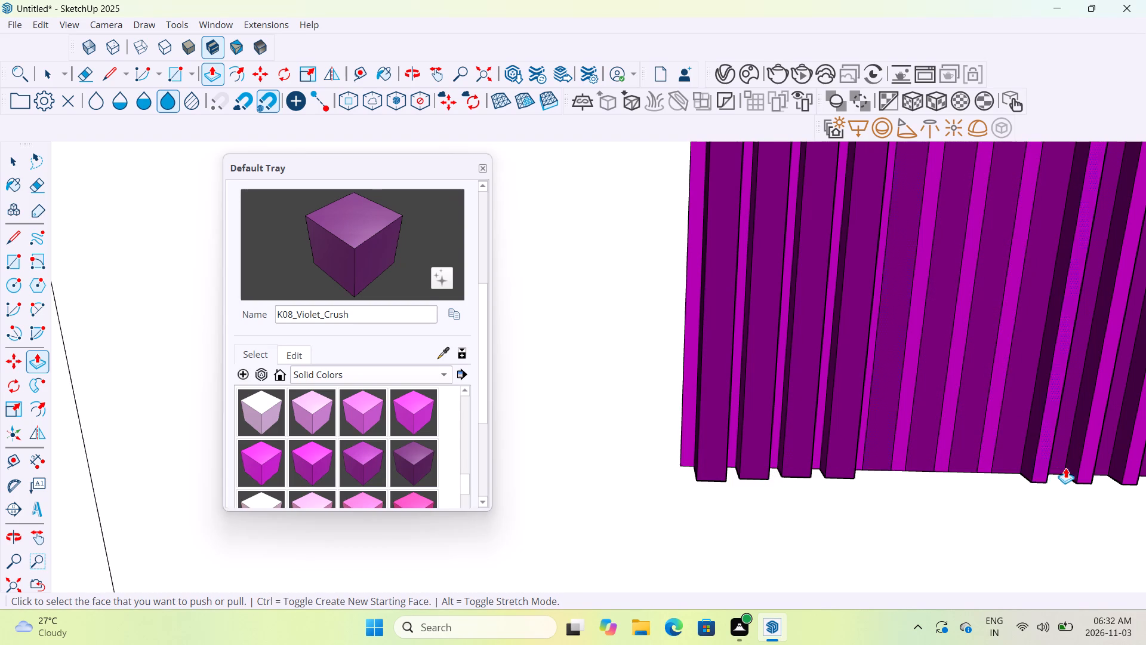
left_click(1043, 471)
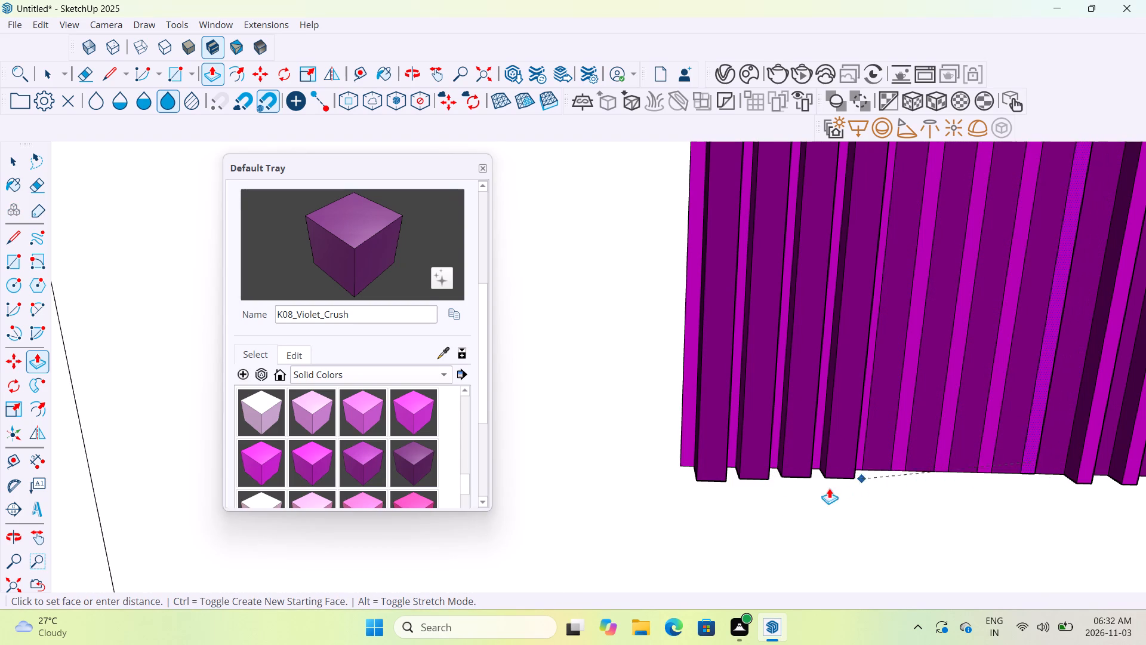
left_click(630, 505)
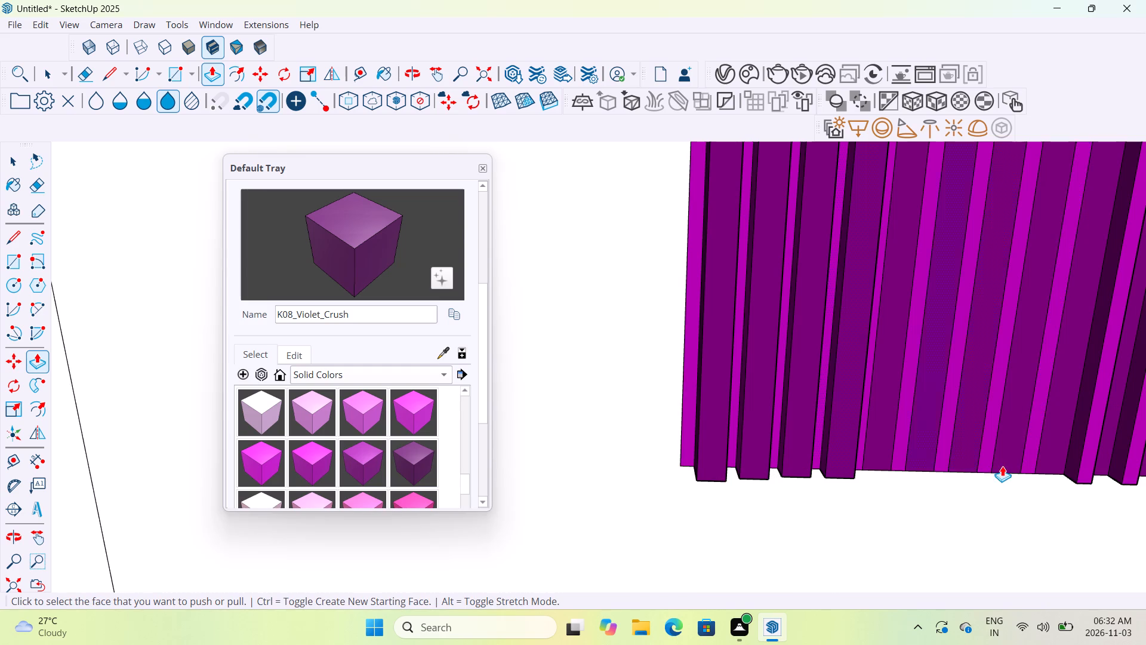
Push/Pull the four remaining narrow magenta ribs, up to the panel's far edge, to the plane of the blank white wall.
left_click(1086, 466)
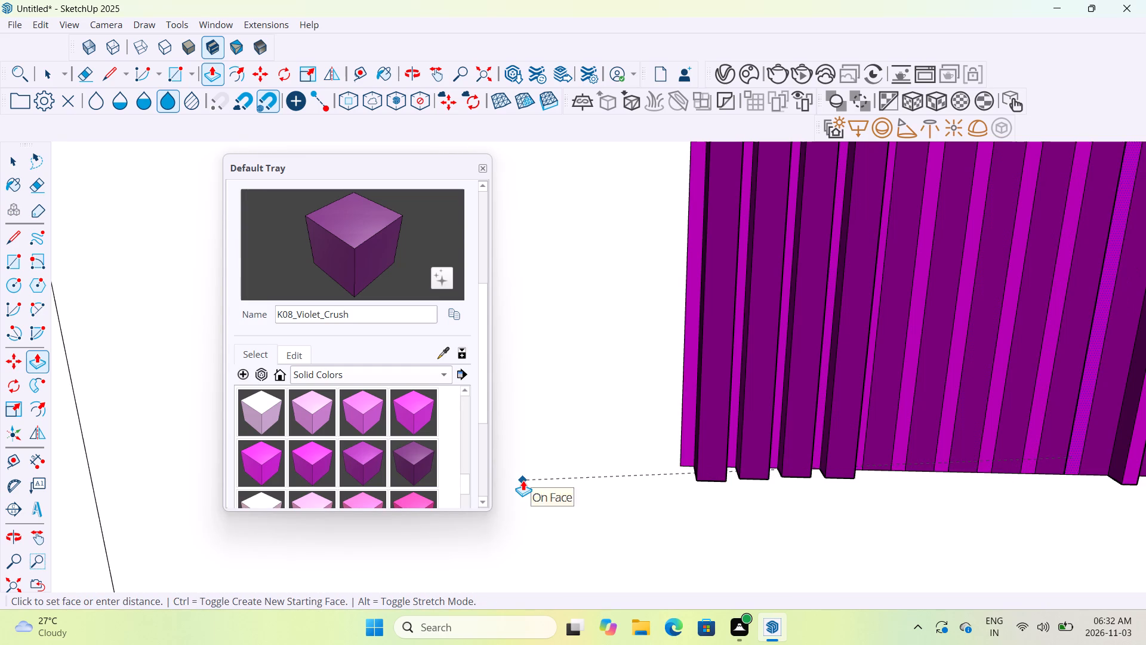
left_click(523, 480)
scroll(811, 460, "down", 5)
scroll(990, 457, "up", 5)
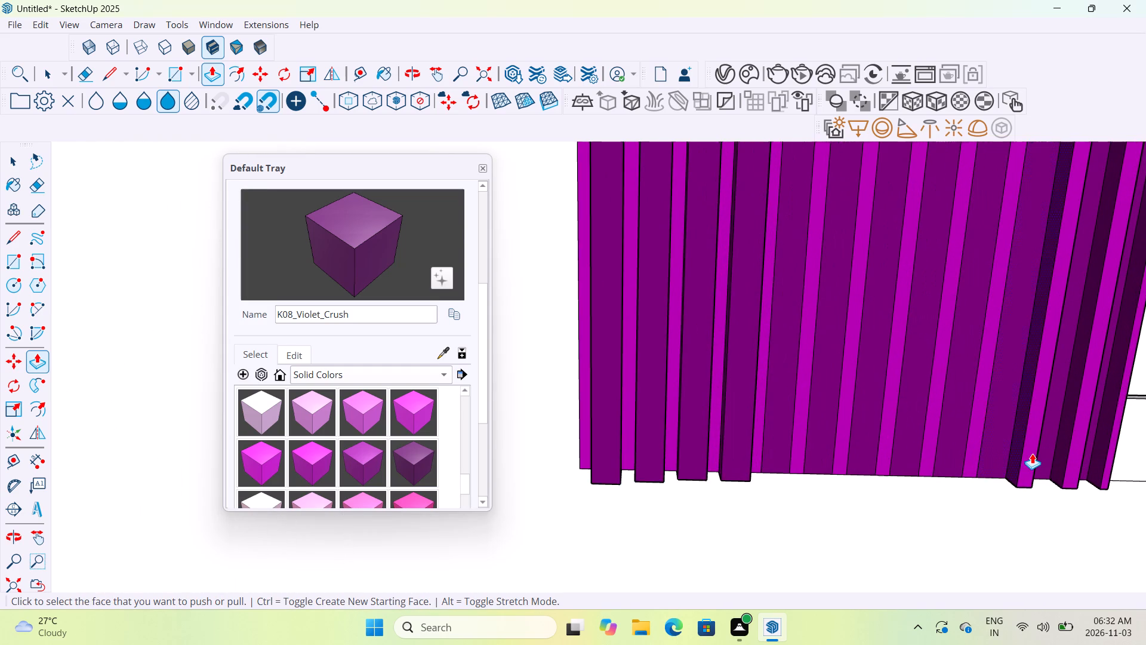
left_click(1033, 453)
left_click(553, 477)
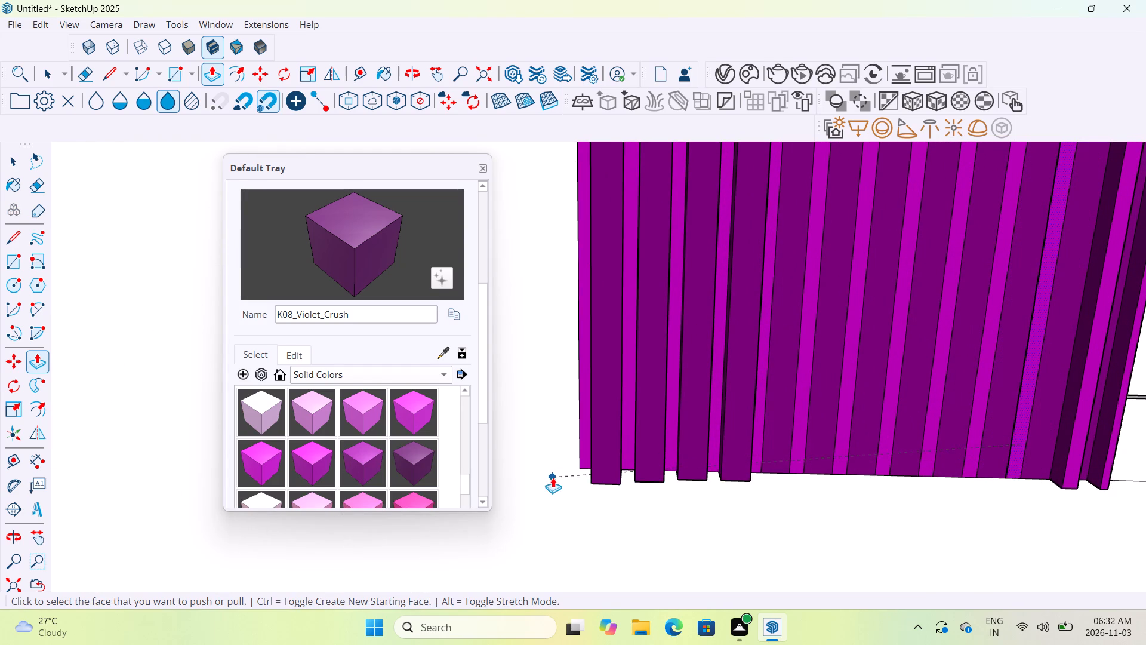
left_click(1072, 469)
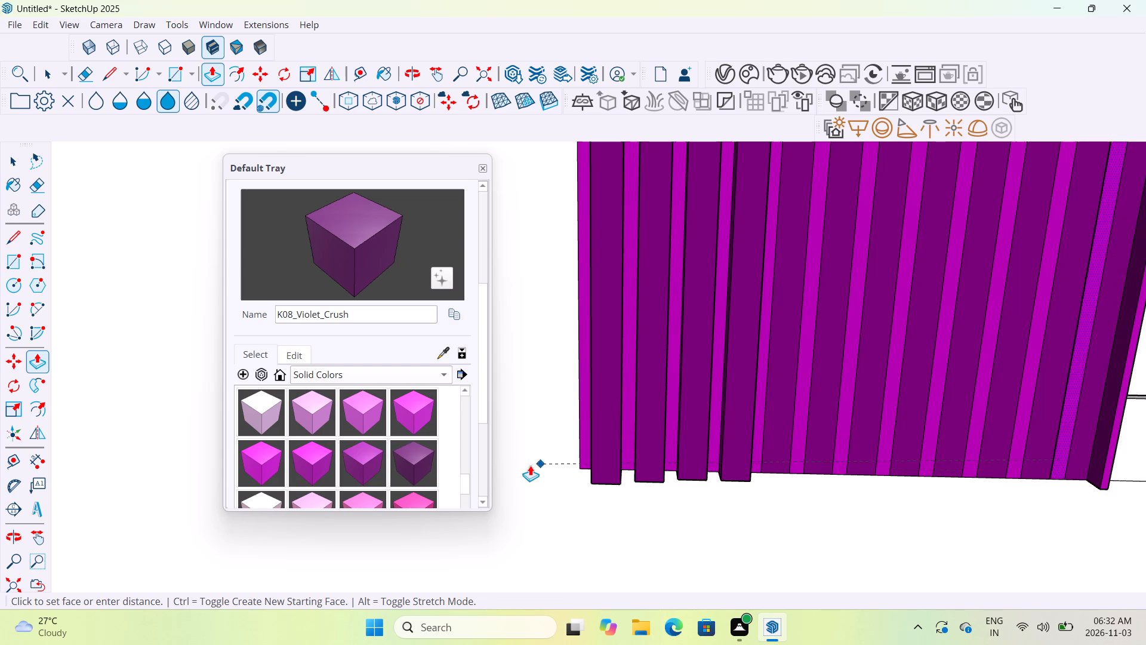
left_click(531, 465)
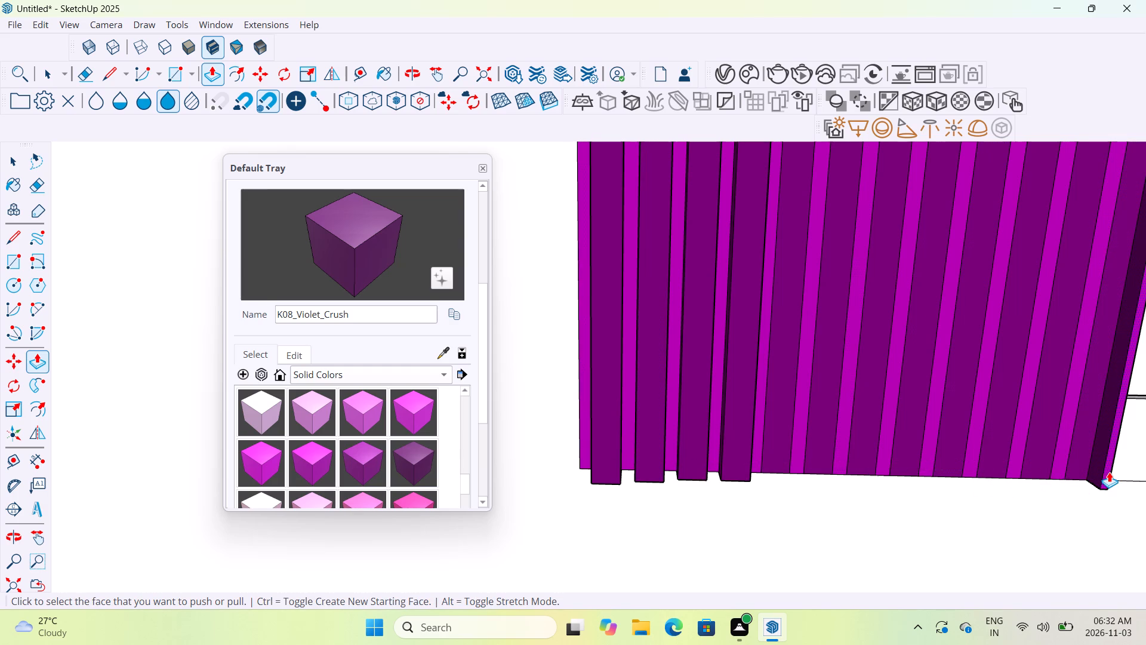
left_click(1110, 472)
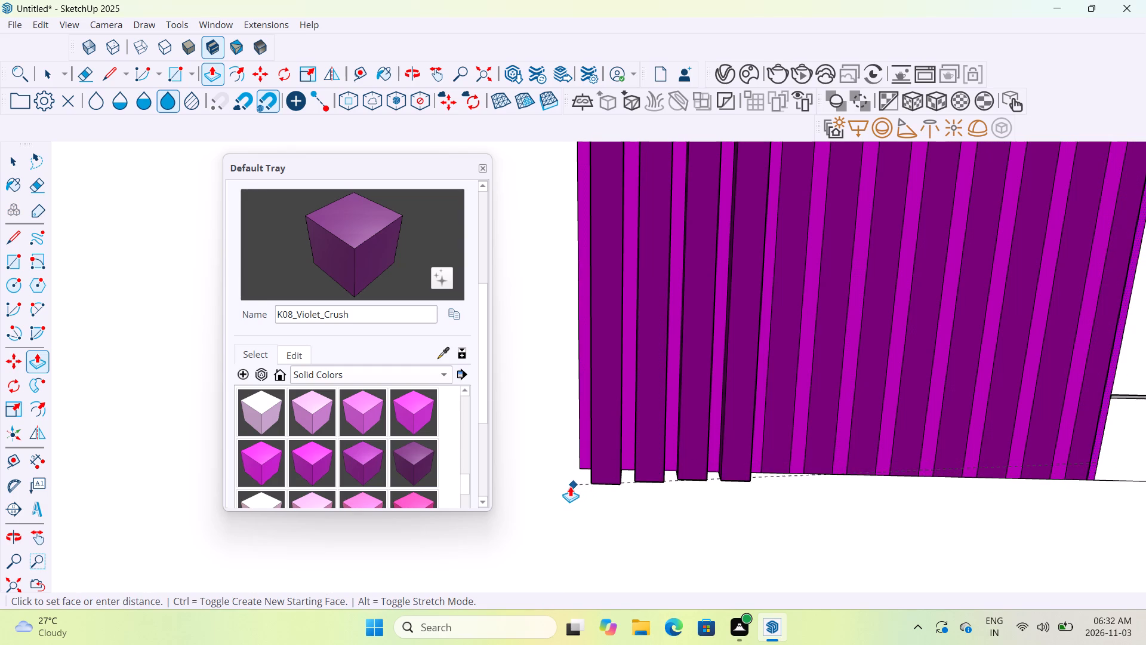
left_click(567, 487)
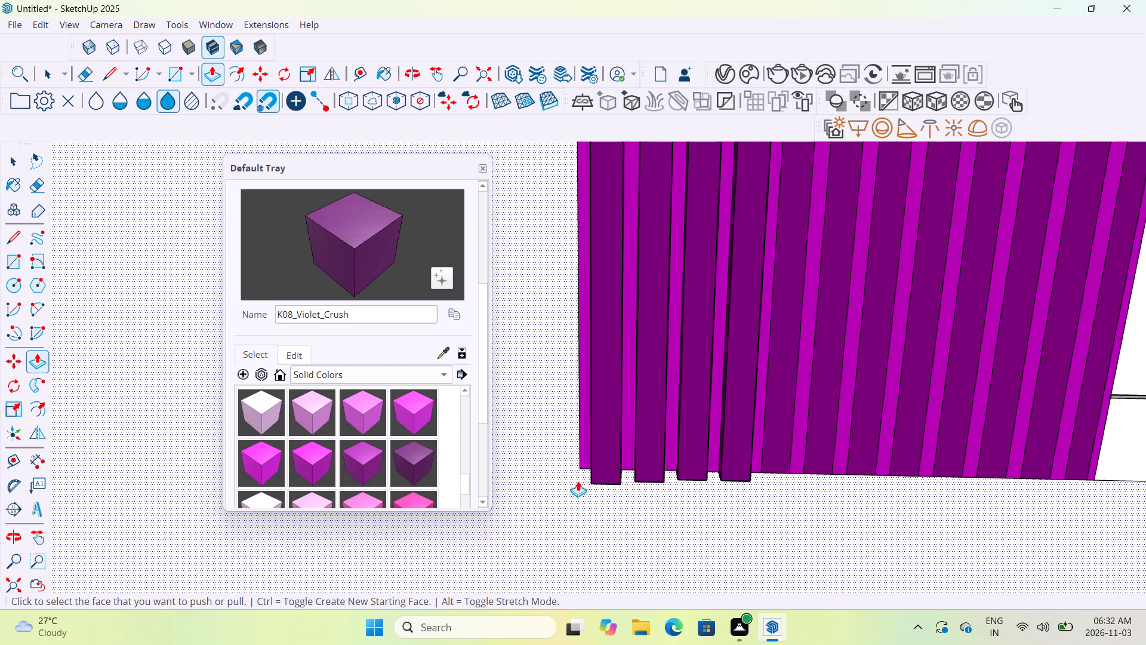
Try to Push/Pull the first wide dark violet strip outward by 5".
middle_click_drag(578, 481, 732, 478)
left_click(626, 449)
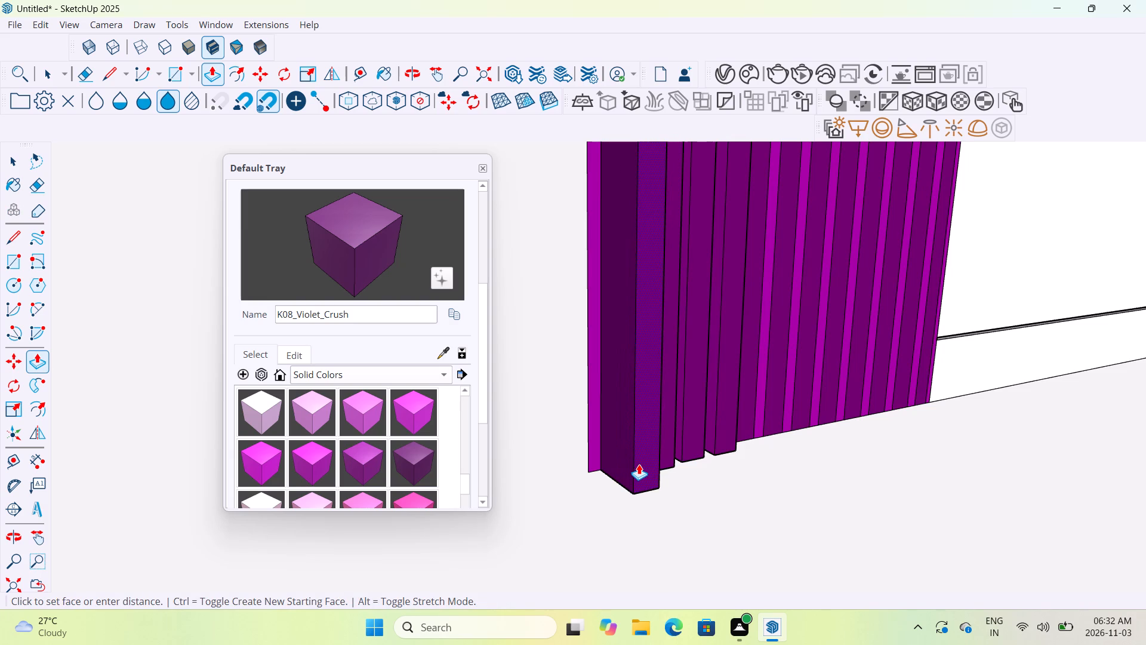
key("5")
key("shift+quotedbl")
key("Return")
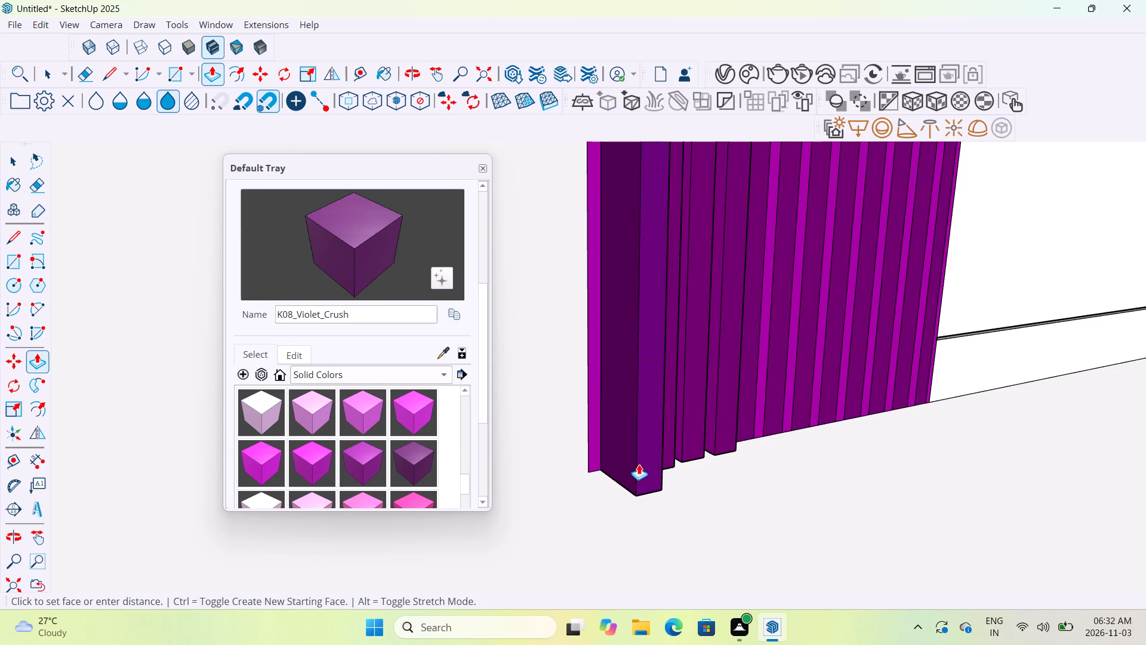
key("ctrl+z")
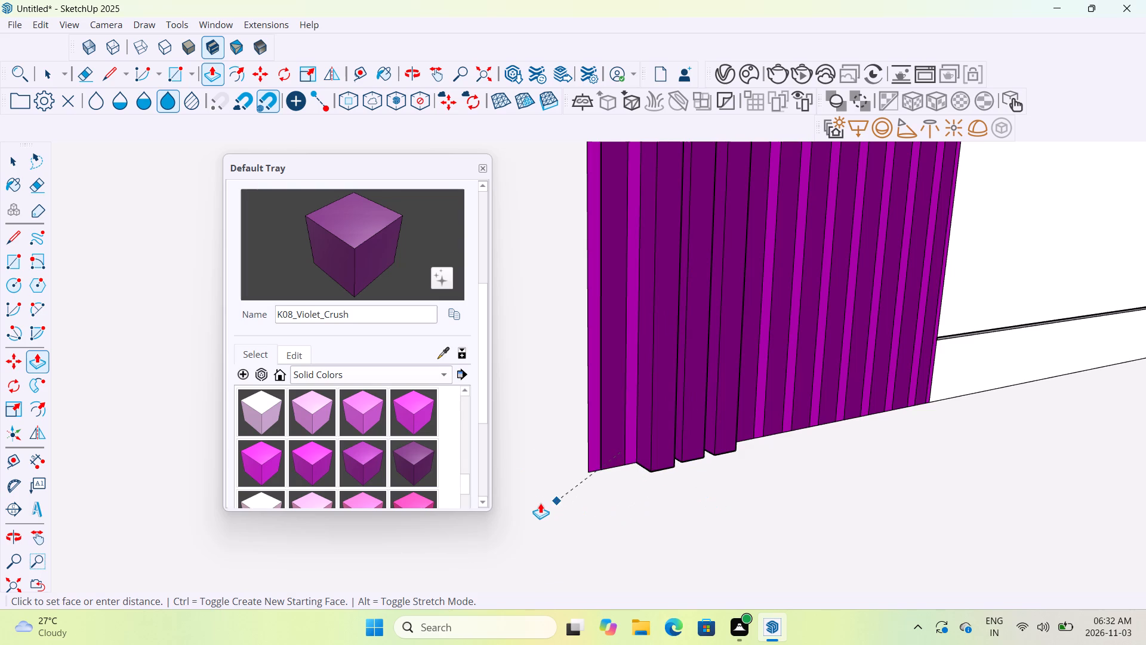
Bring the first wide dark violet strip flush with the white wall and extrude it 5" from there.
left_click(535, 504)
left_click(617, 450)
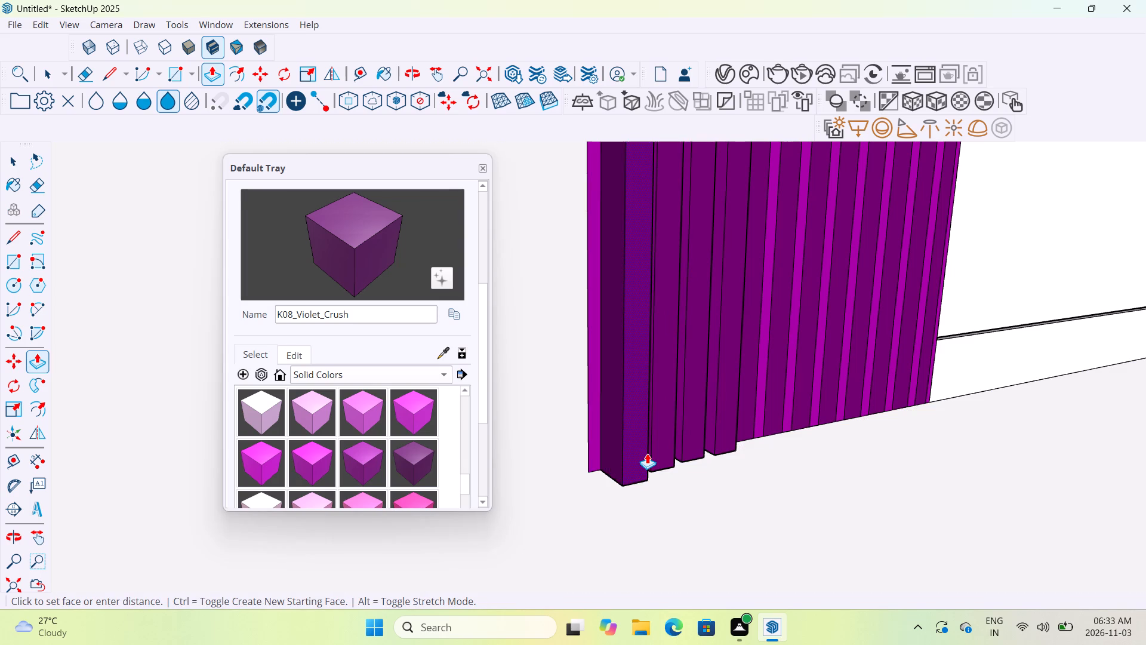
type("5\"")
key("Return")
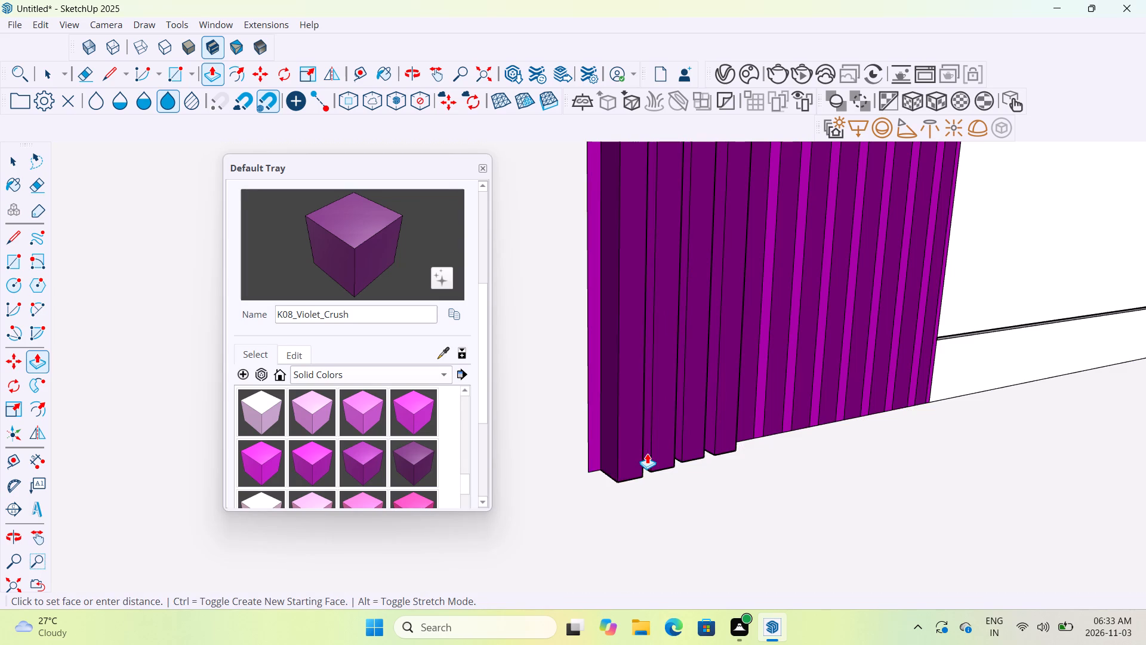
Push/Pull the second wide dark violet strip level with the front face of the first wide strip.
scroll(647, 453, "up", 5)
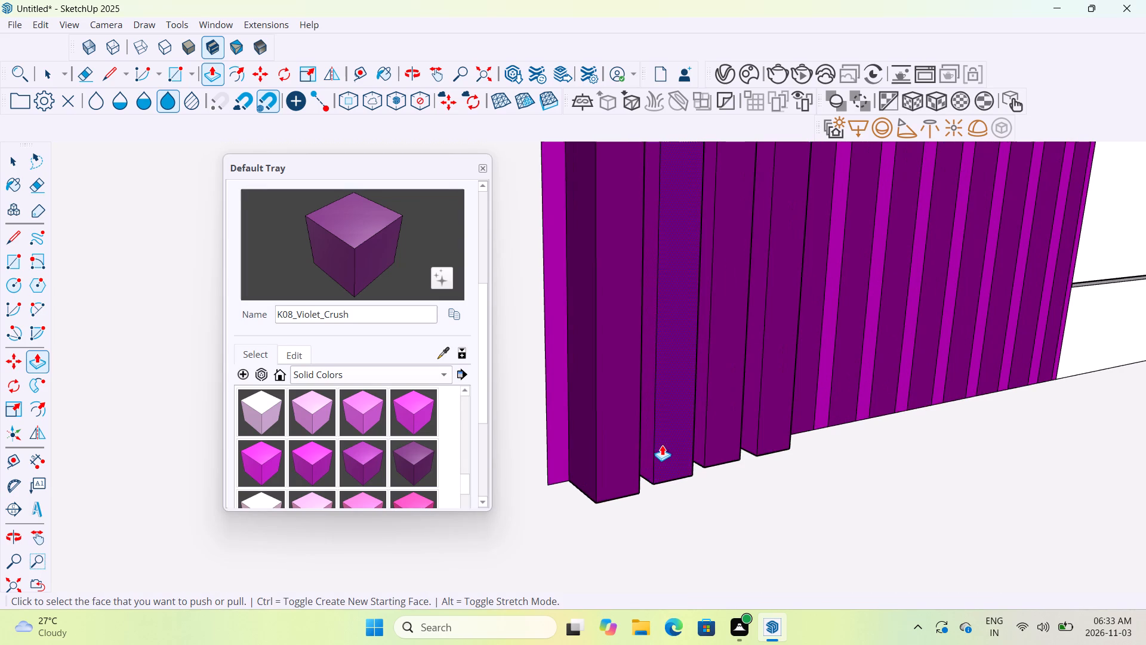
middle_click_drag(863, 441, 757, 500)
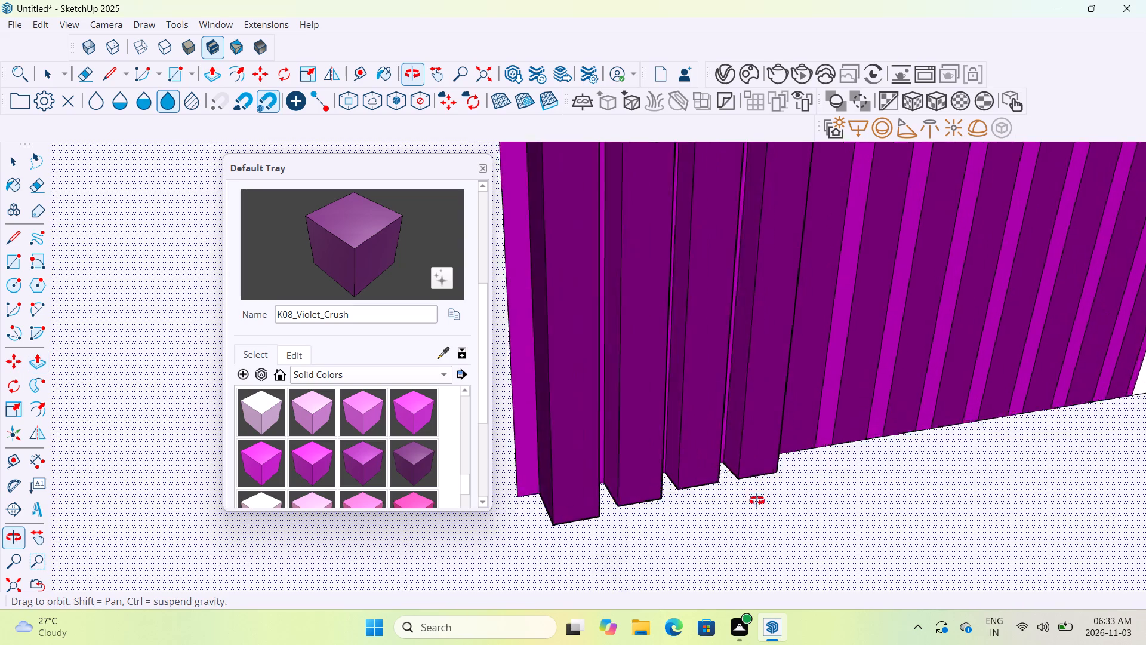
middle_click_drag(757, 500, 754, 494)
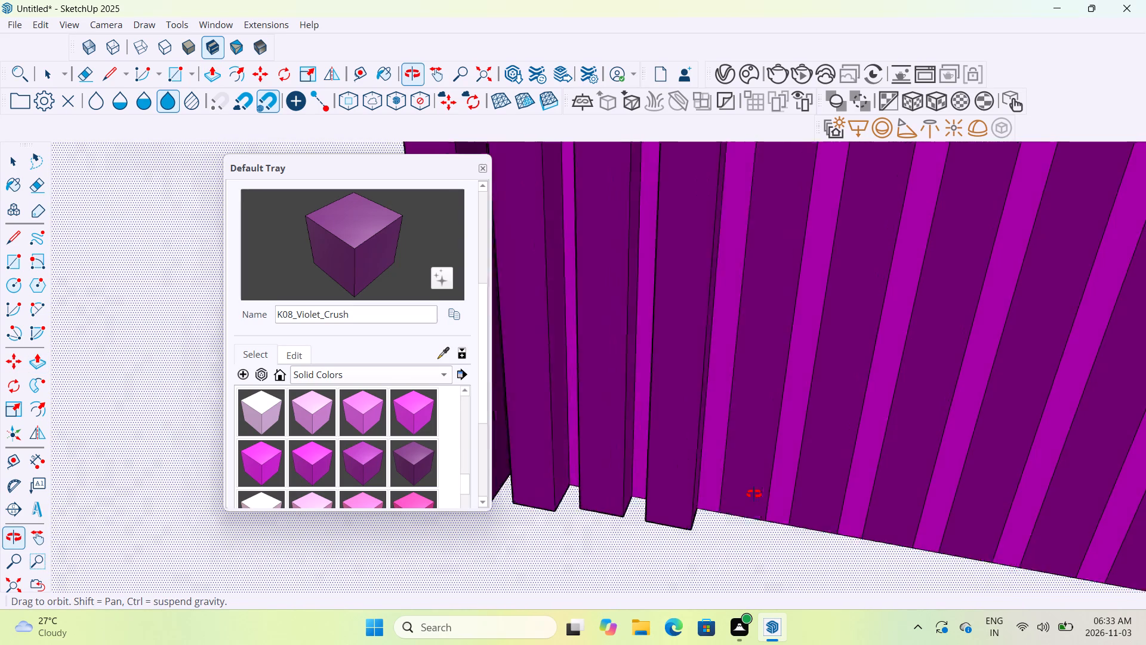
middle_click_drag(754, 494, 785, 489)
left_click(617, 493)
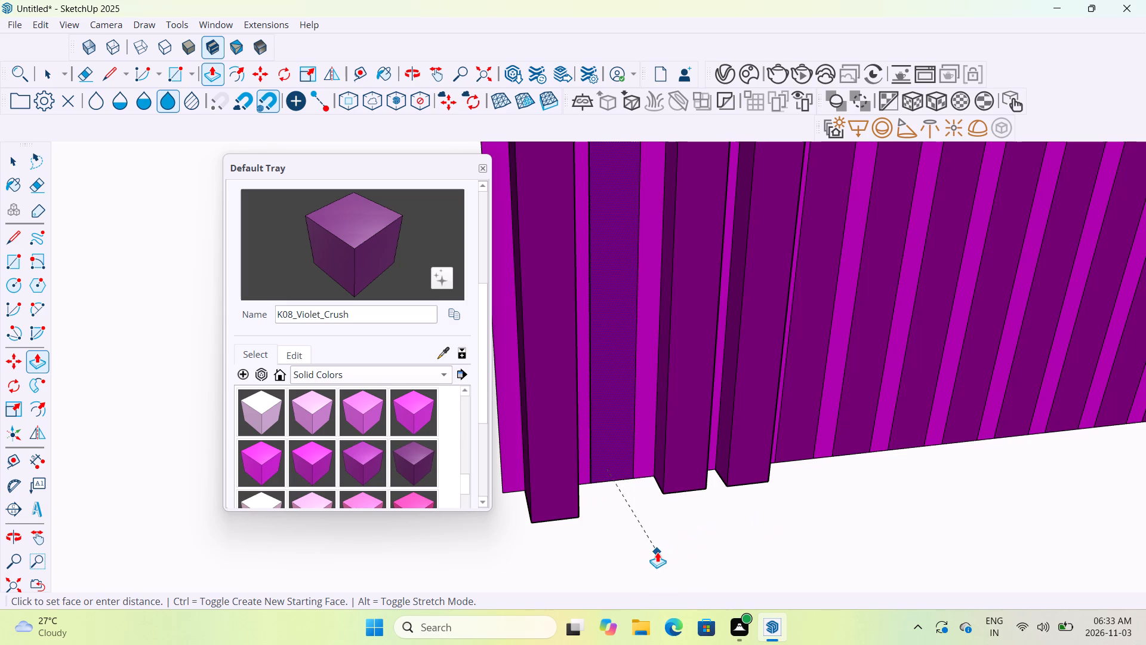
middle_click_drag(661, 548, 829, 490)
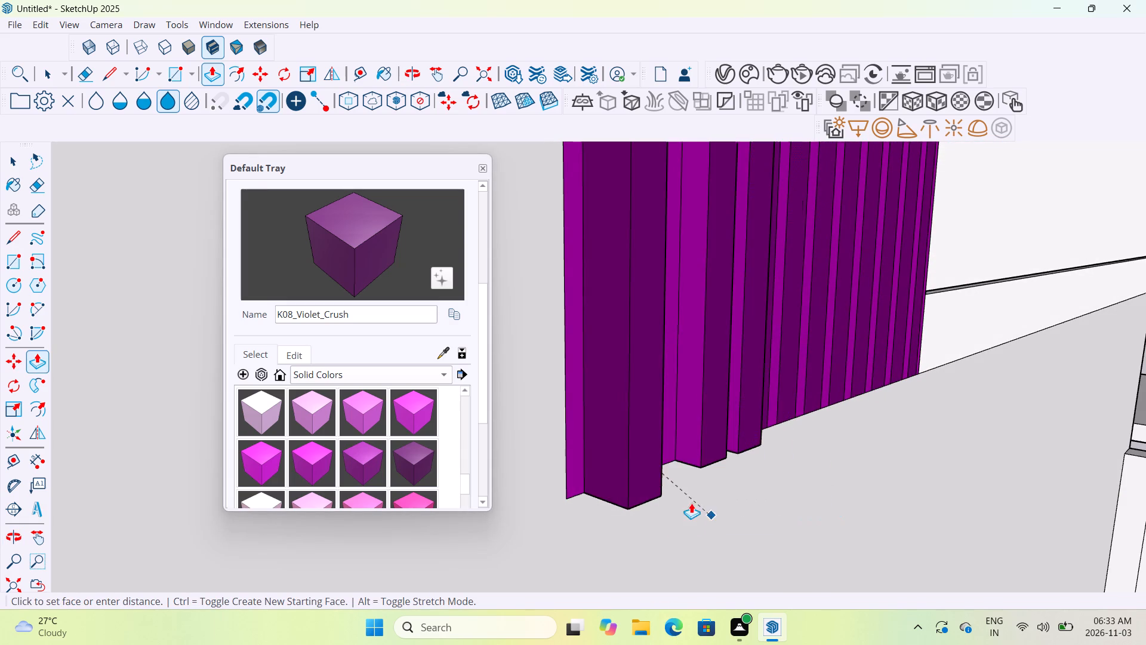
left_click(640, 483)
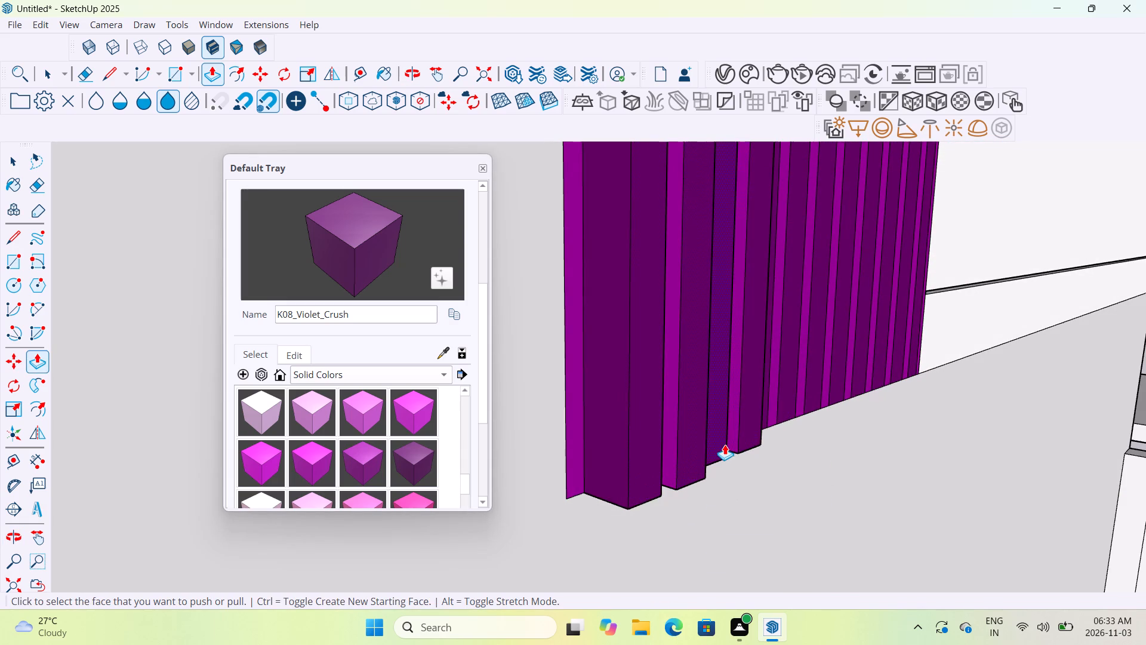
Push/Pull the third, fourth and fifth wide dark violet strips level with the front faces of the already projecting strips.
left_click(722, 447)
left_click(695, 454)
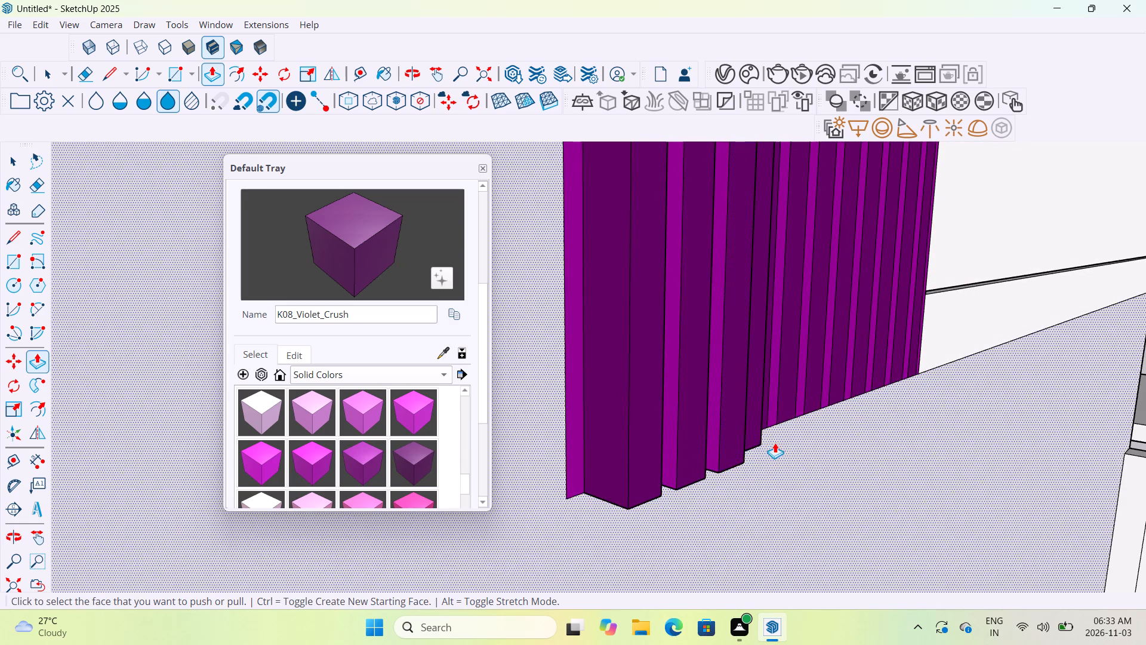
middle_click_drag(772, 444, 720, 478)
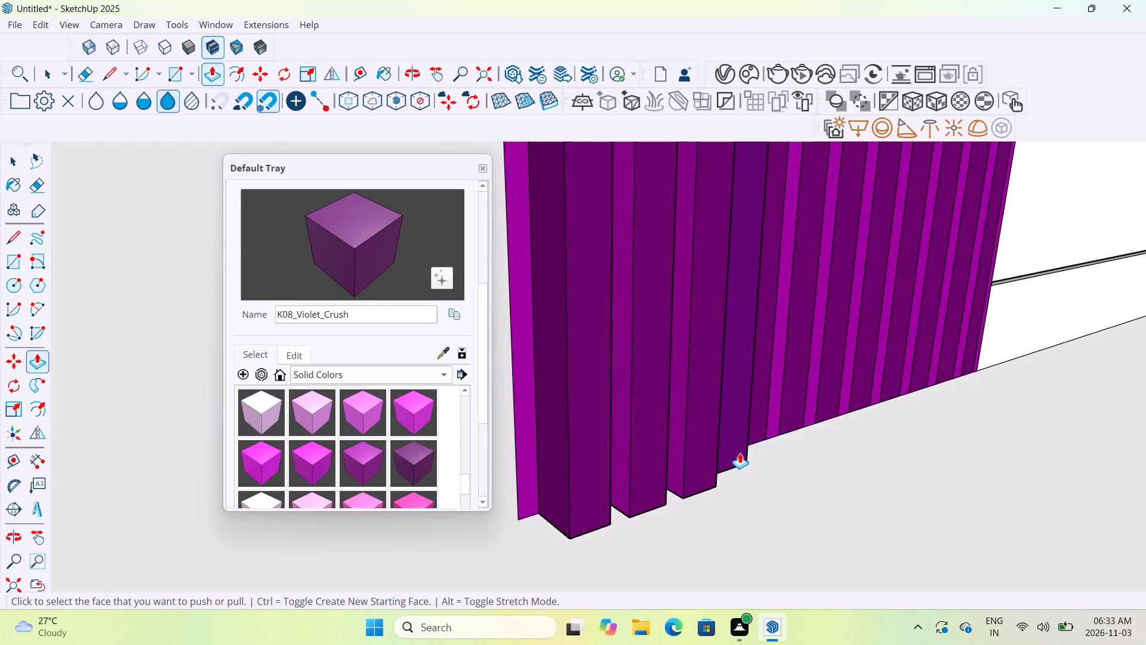
scroll(740, 452, "up", 1)
middle_click_drag(740, 452, 702, 478)
left_click(714, 466)
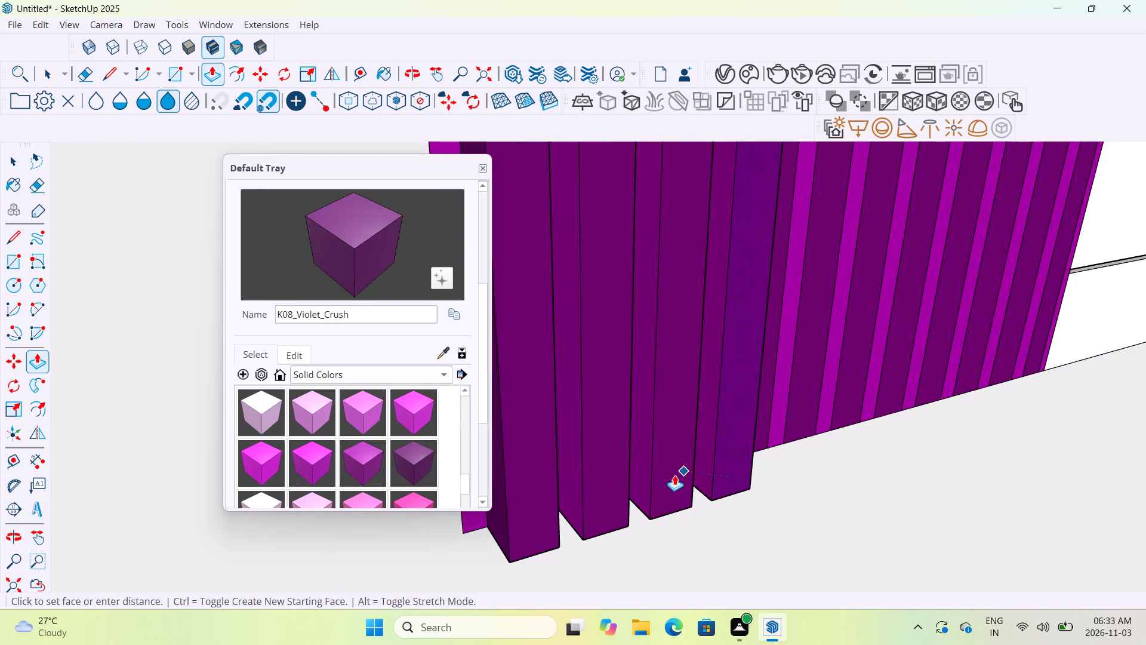
left_click(673, 475)
scroll(770, 435, "up", 5)
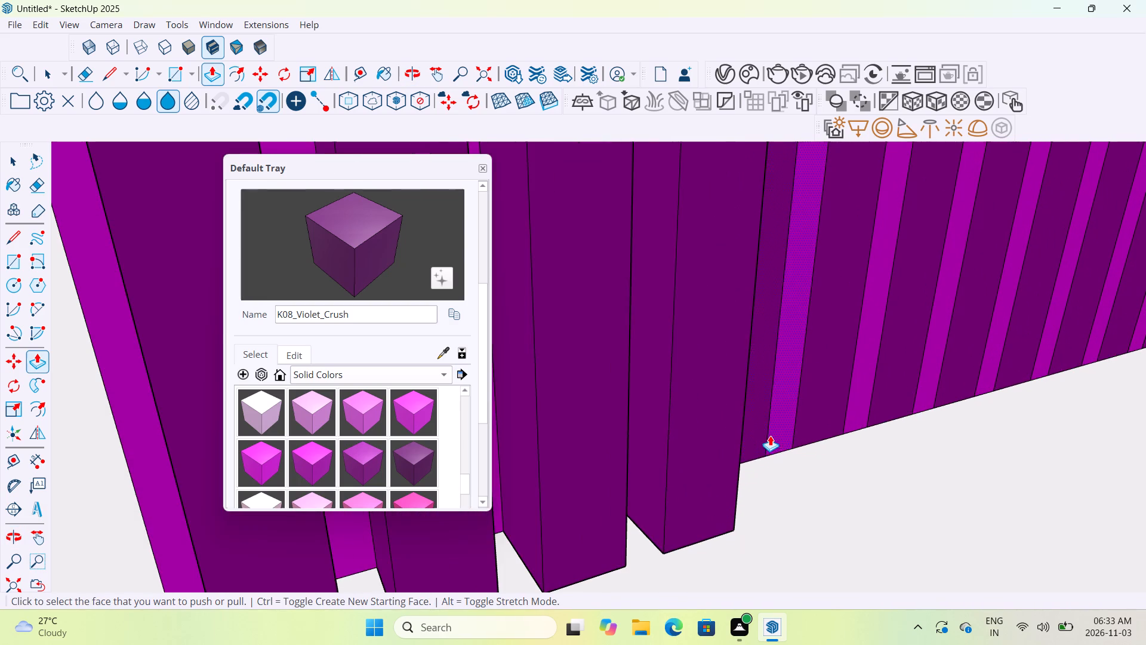
left_click(756, 442)
left_click(703, 461)
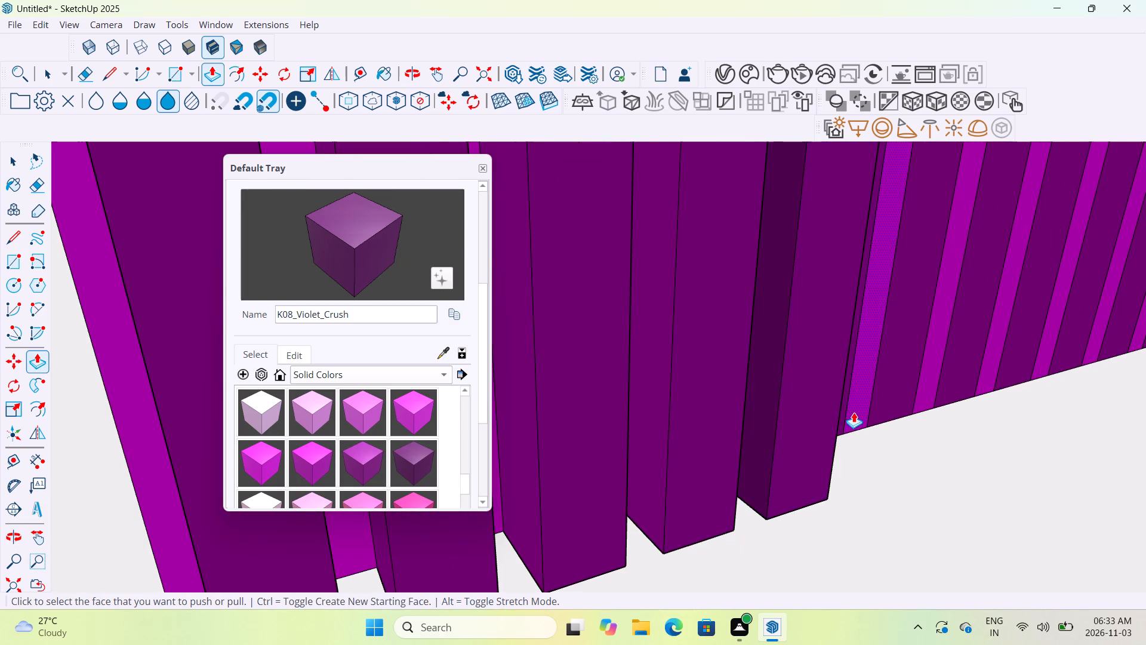
Repeat the last Push/Pull distance on the sixth, seventh and eighth wide dark violet strips.
middle_click_drag(854, 412, 729, 424)
scroll(729, 424, "down", 4)
double_click(798, 424)
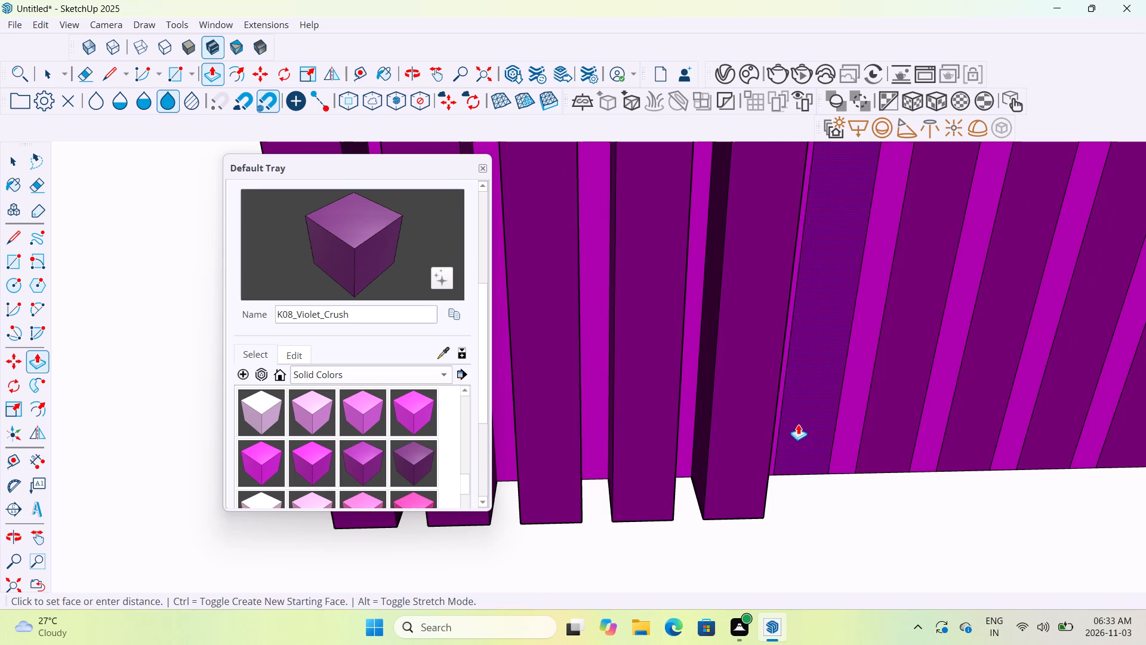
double_click(904, 419)
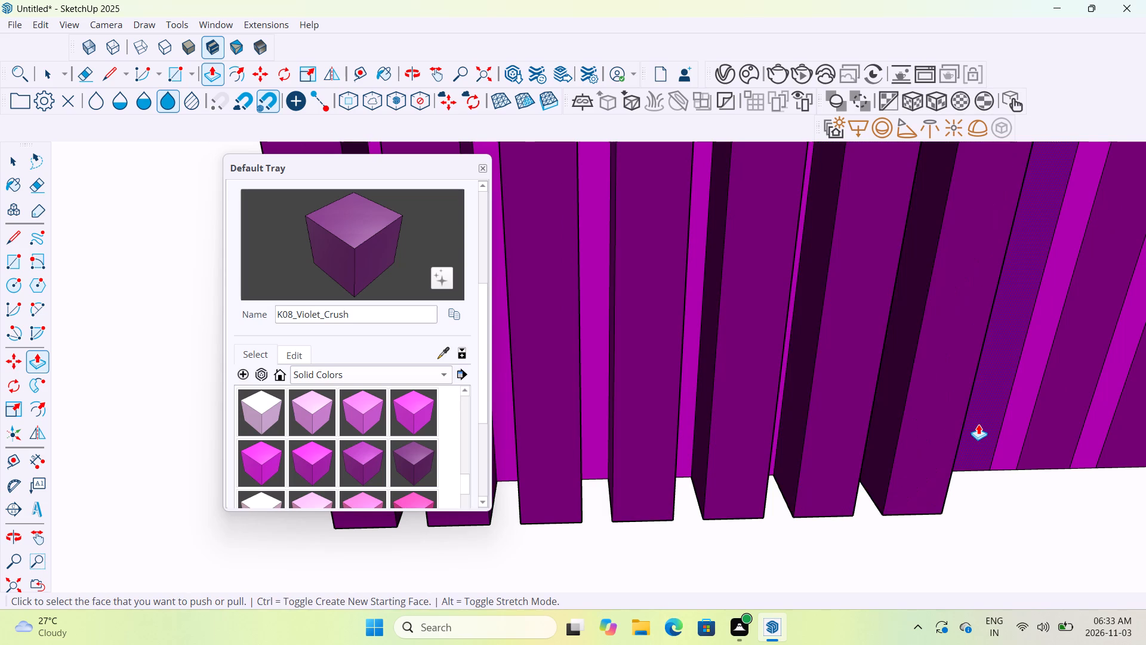
double_click(981, 425)
Repeat the same Push/Pull distance on the remaining wide dark violet strips, up to the panel's far edge.
middle_click(1090, 435)
scroll(1090, 435, "down", 6)
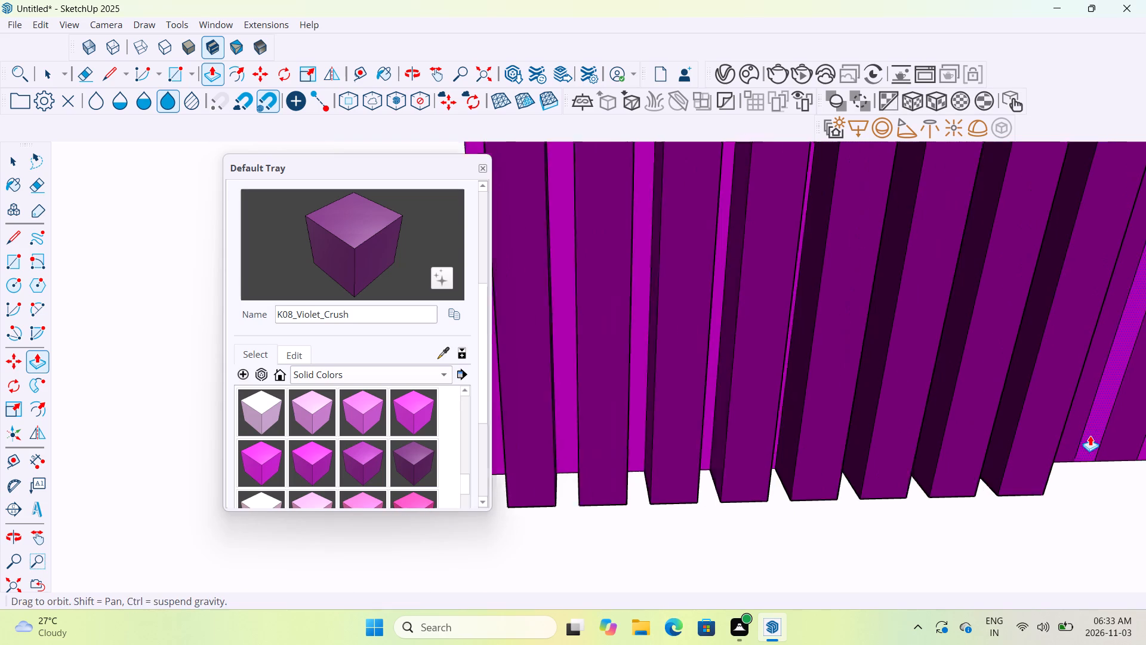
scroll(1090, 435, "down", 7)
middle_click_drag(1107, 491, 1036, 514)
scroll(1043, 511, "down", 6)
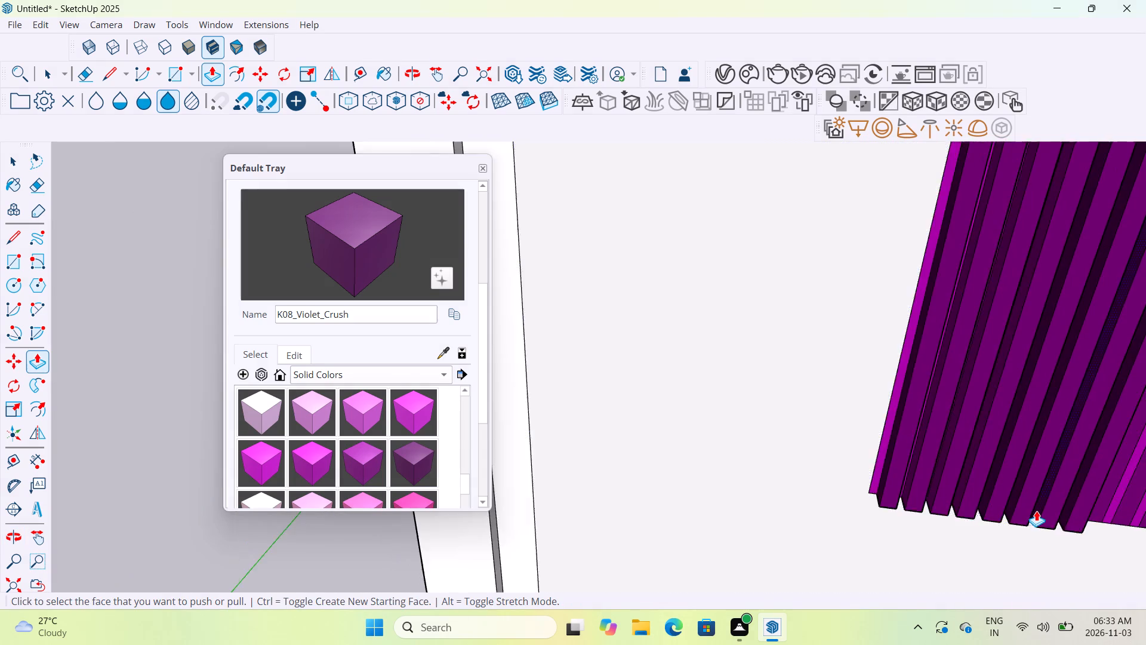
scroll(1036, 511, "down", 4)
scroll(1036, 511, "up", 1)
scroll(1036, 511, "down", 10)
scroll(1077, 515, "up", 13)
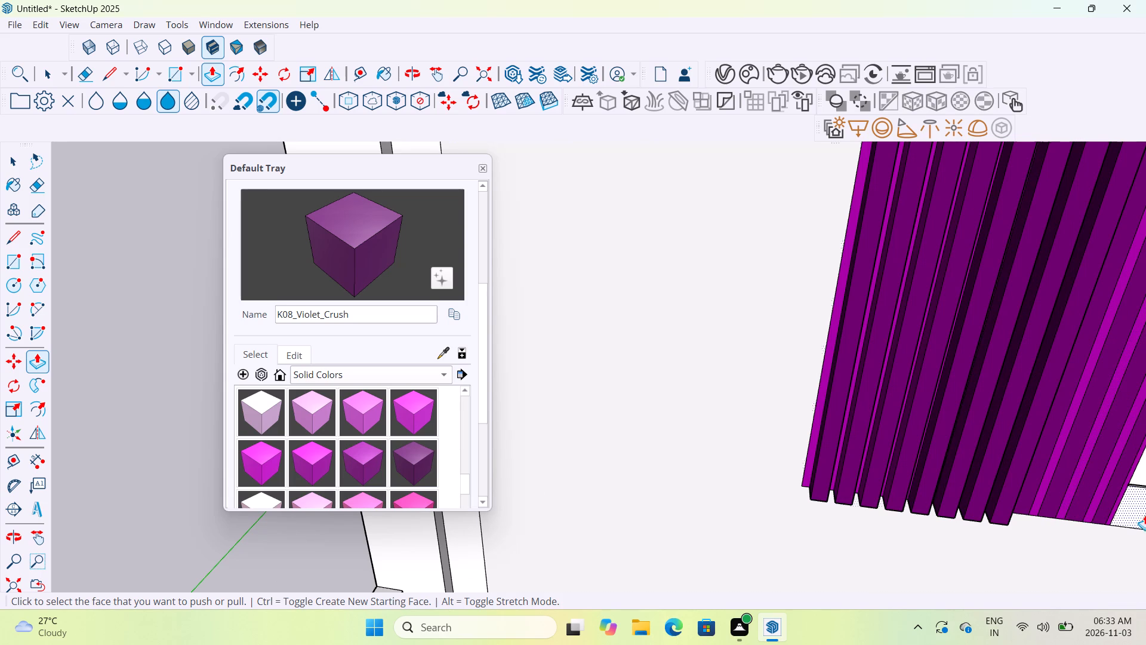
scroll(1114, 486, "up", 2)
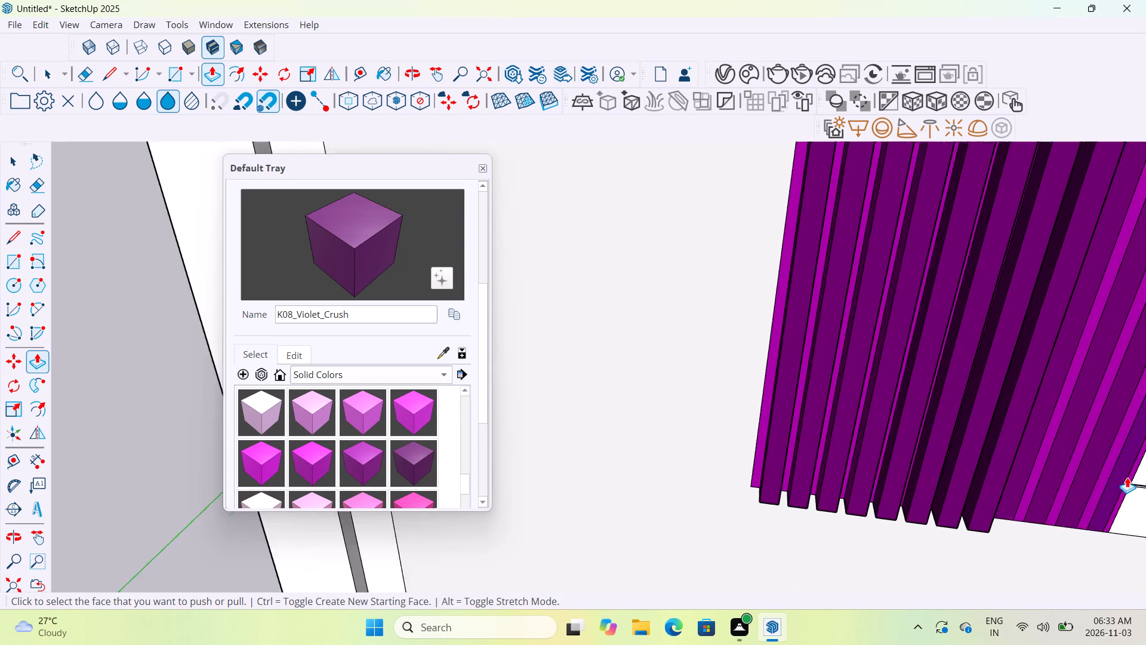
scroll(1127, 477, "up", 9)
double_click(903, 471)
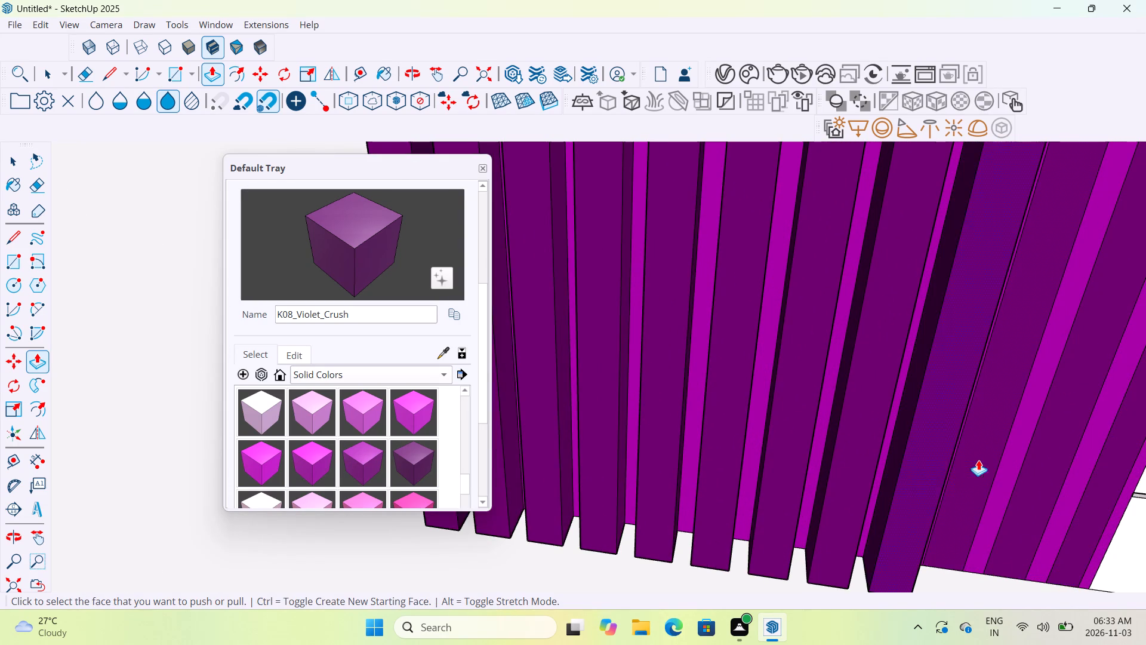
double_click(992, 459)
double_click(1056, 475)
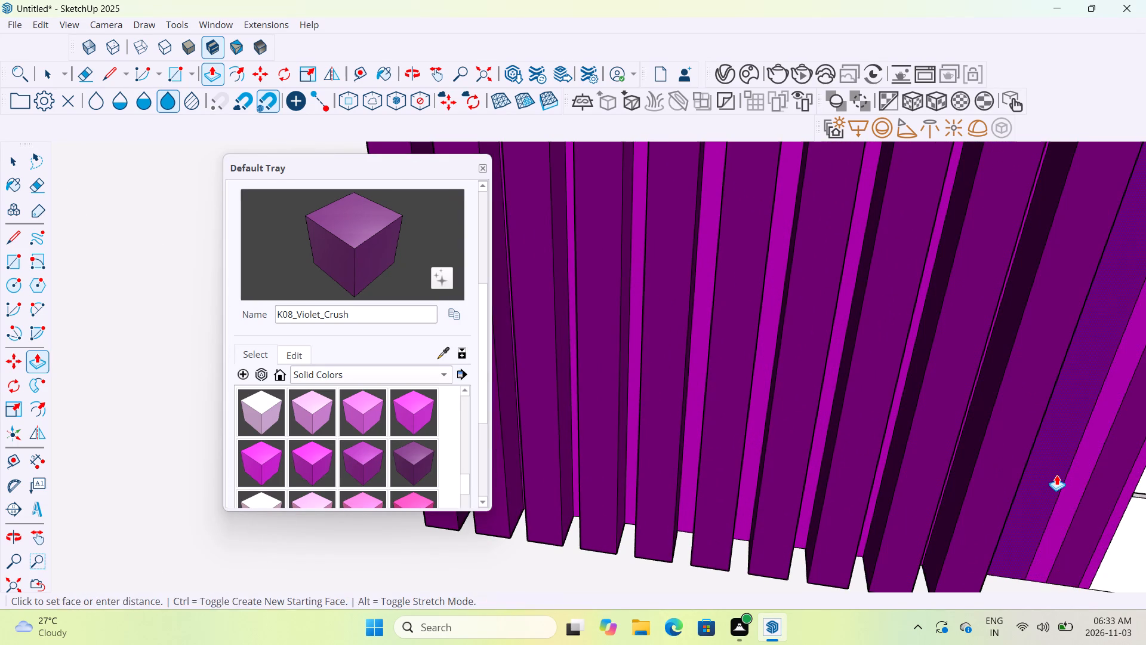
scroll(1056, 475, "down", 13)
scroll(1121, 512, "up", 12)
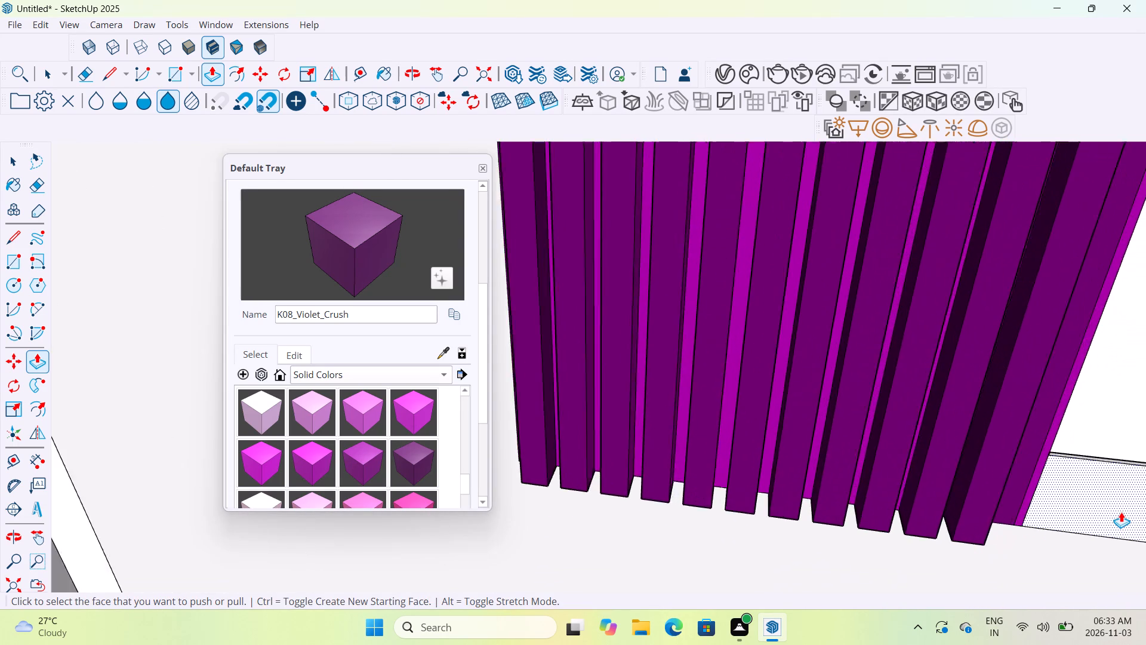
double_click(970, 515)
Examine the ribbed violet panel in the context of the whole front facade.
scroll(970, 515, "down", 4)
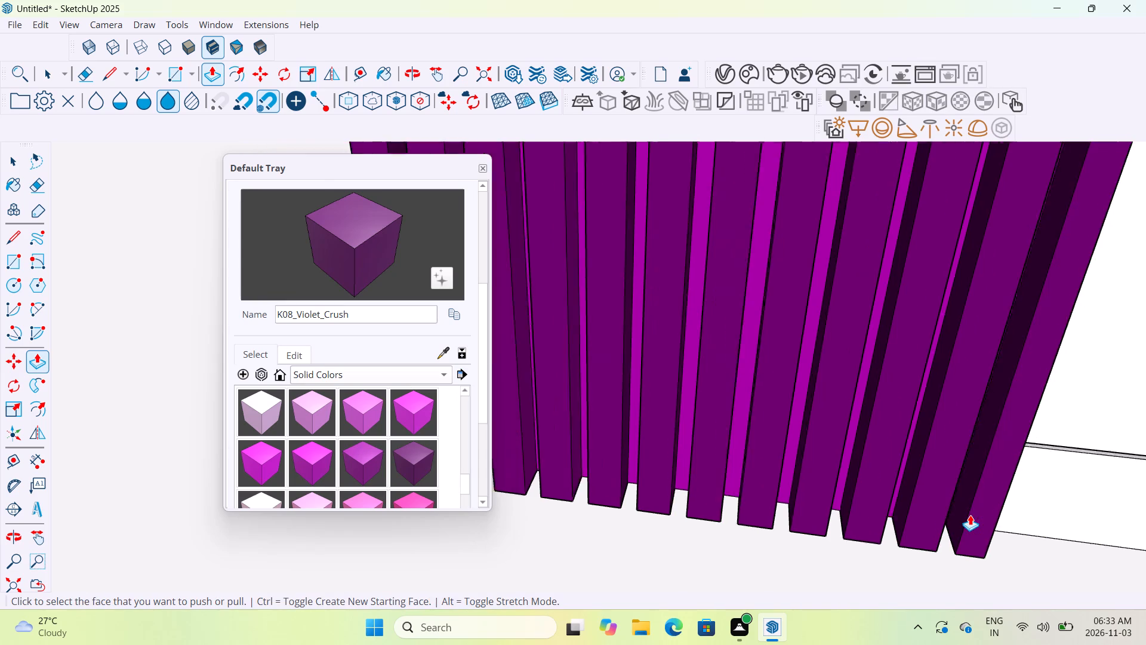
scroll(970, 515, "down", 8)
scroll(970, 515, "up", 1)
scroll(970, 515, "down", 20)
scroll(970, 515, "down", 5)
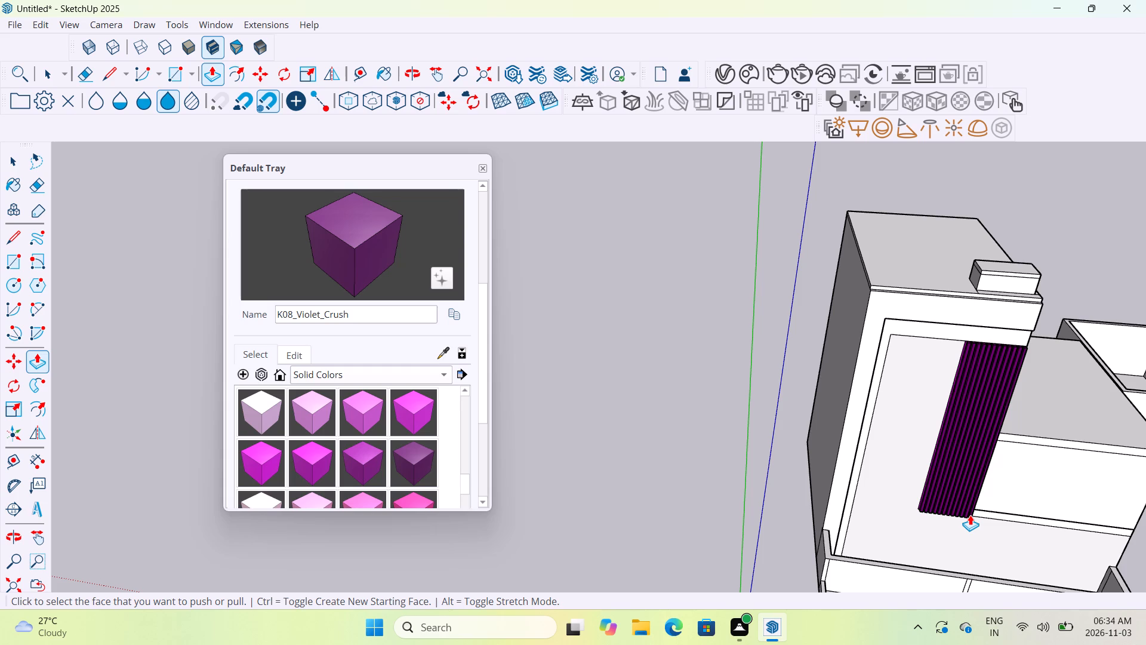
scroll(970, 515, "down", 9)
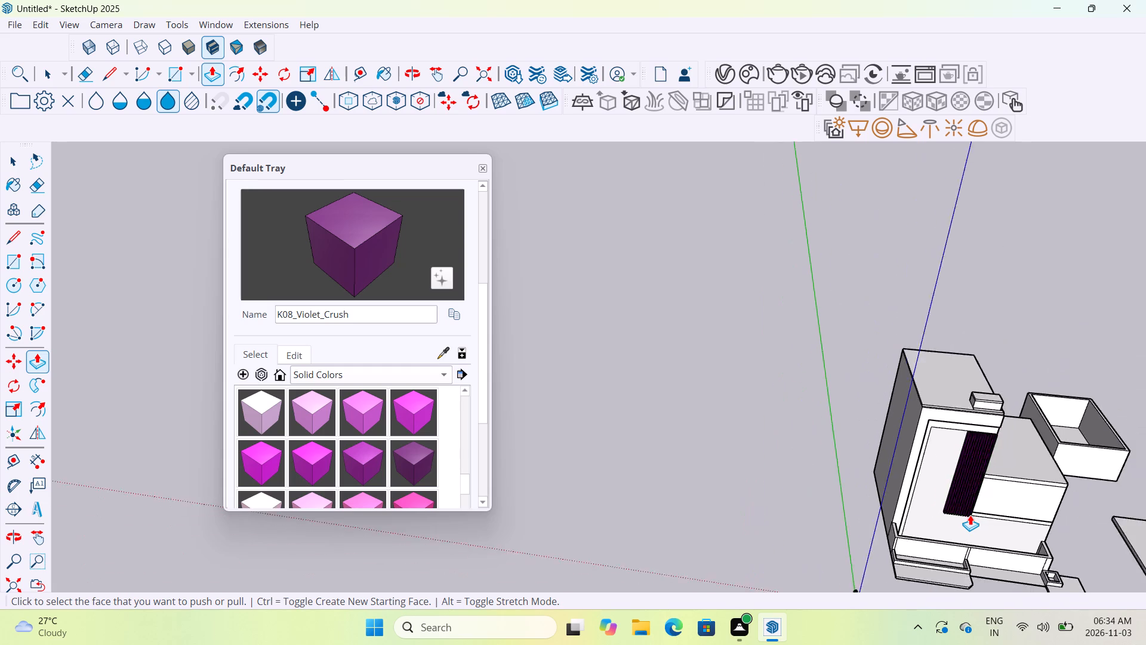
scroll(970, 515, "down", 8)
scroll(1033, 578, "up", 15)
scroll(968, 487, "up", 7)
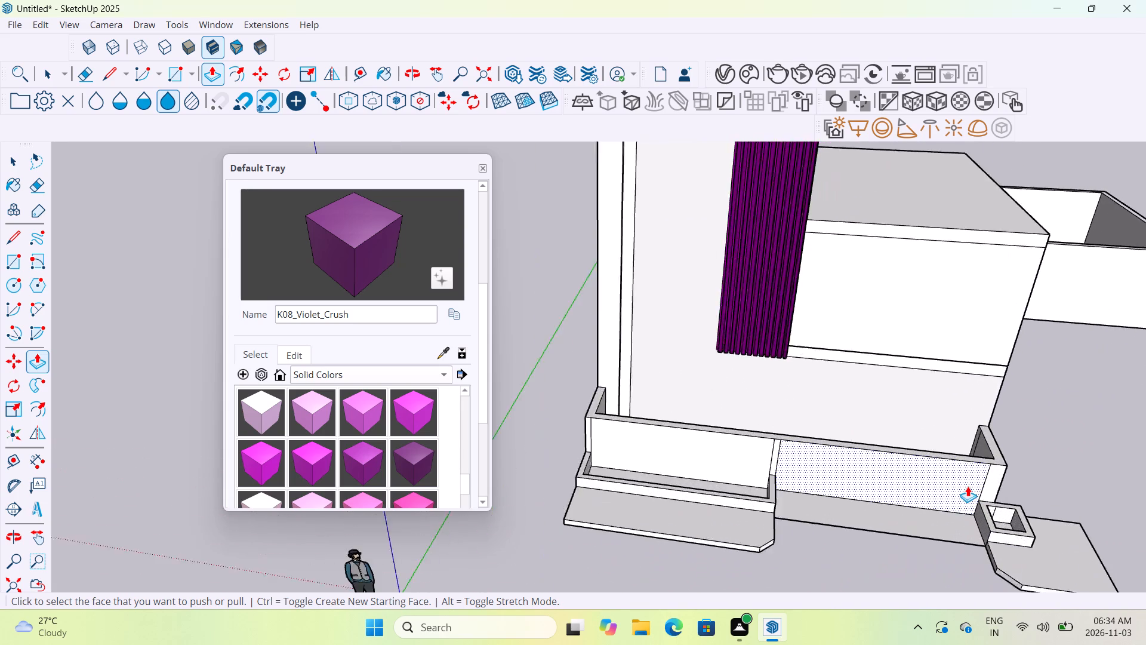
scroll(968, 486, "up", 5)
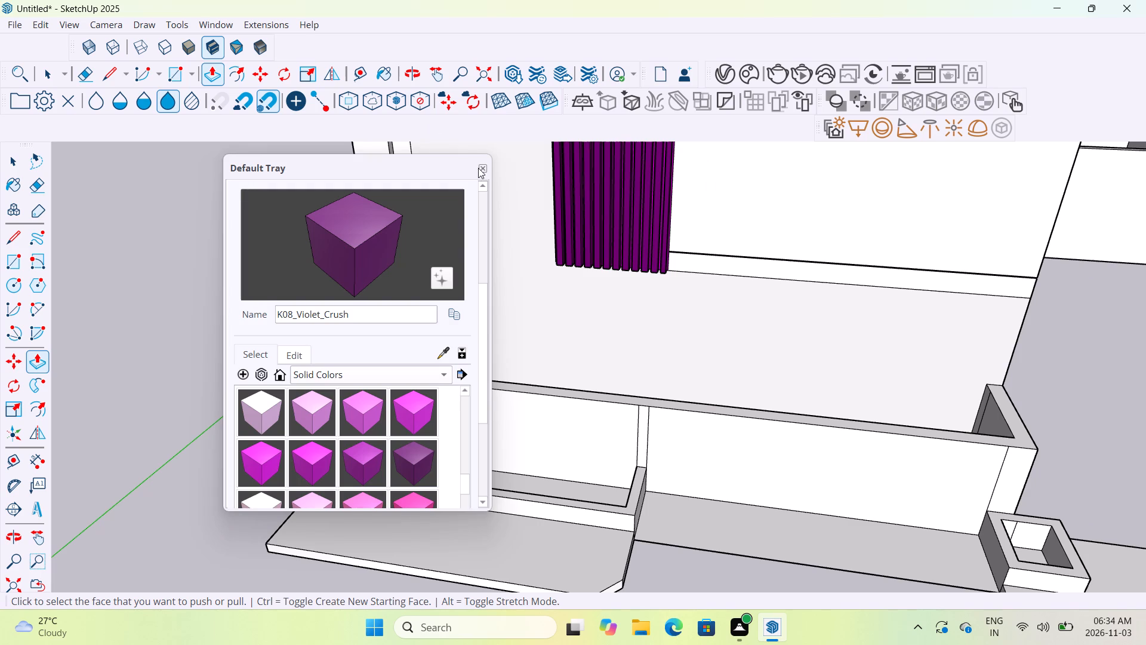
Close the Default Tray.
left_click(482, 170)
Draw a vertical line on the wall from the ribbed panel's far bottom corner down to the wall's base edge.
scroll(901, 354, "down", 8)
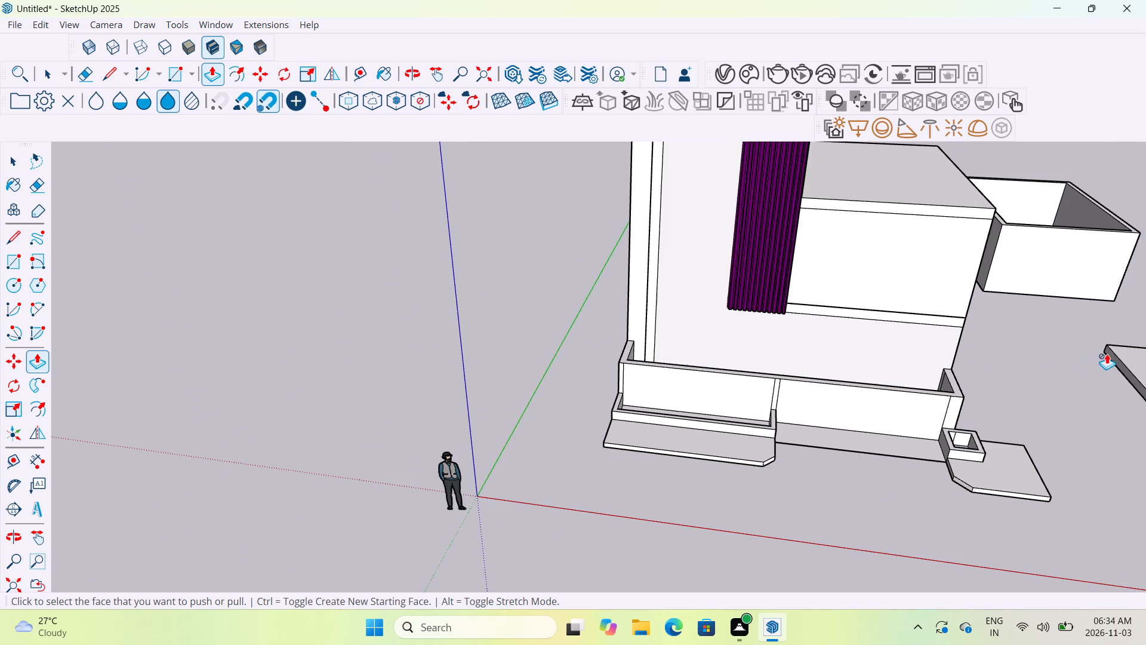
scroll(791, 328, "up", 11)
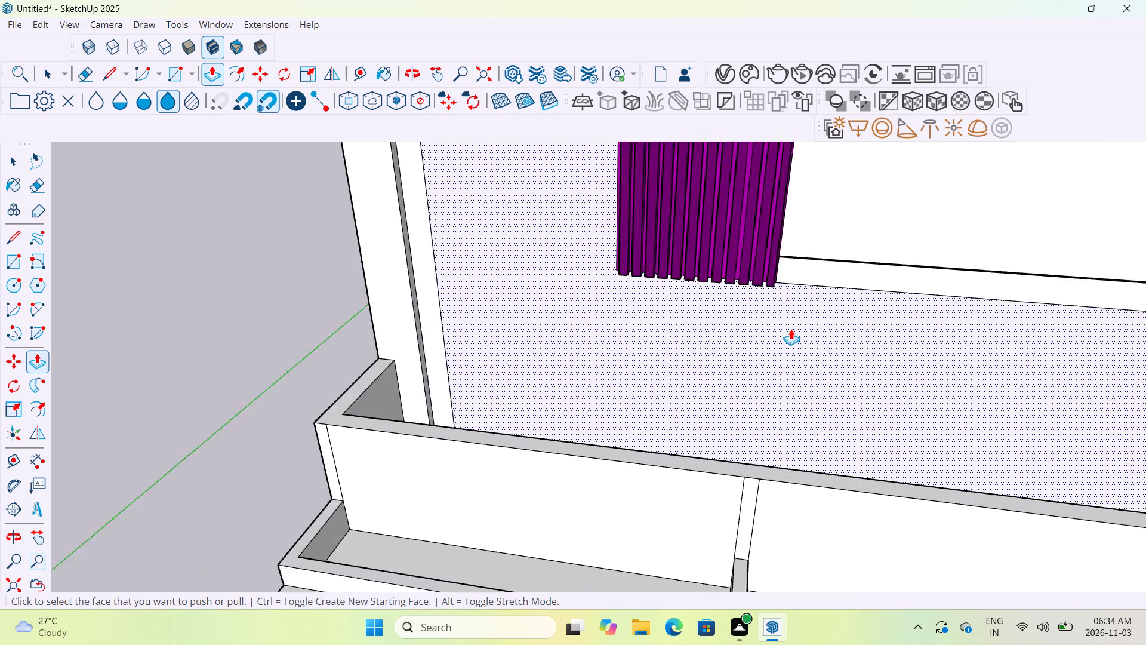
scroll(791, 329, "down", 14)
middle_click_drag(1001, 337, 832, 368)
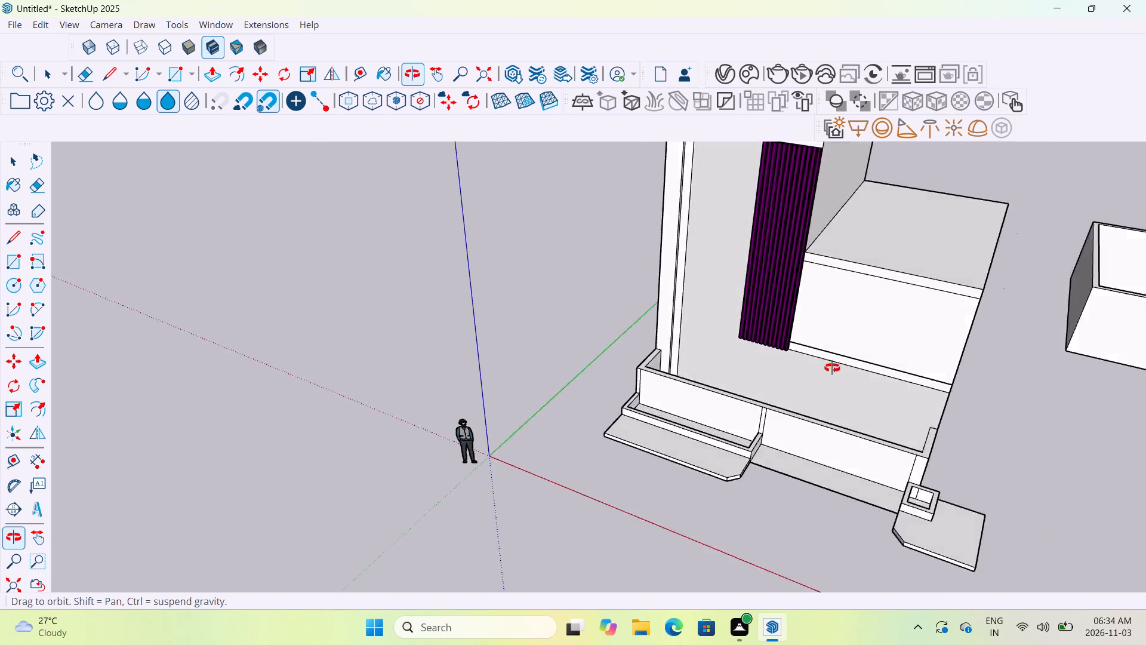
middle_click_drag(832, 368, 904, 329)
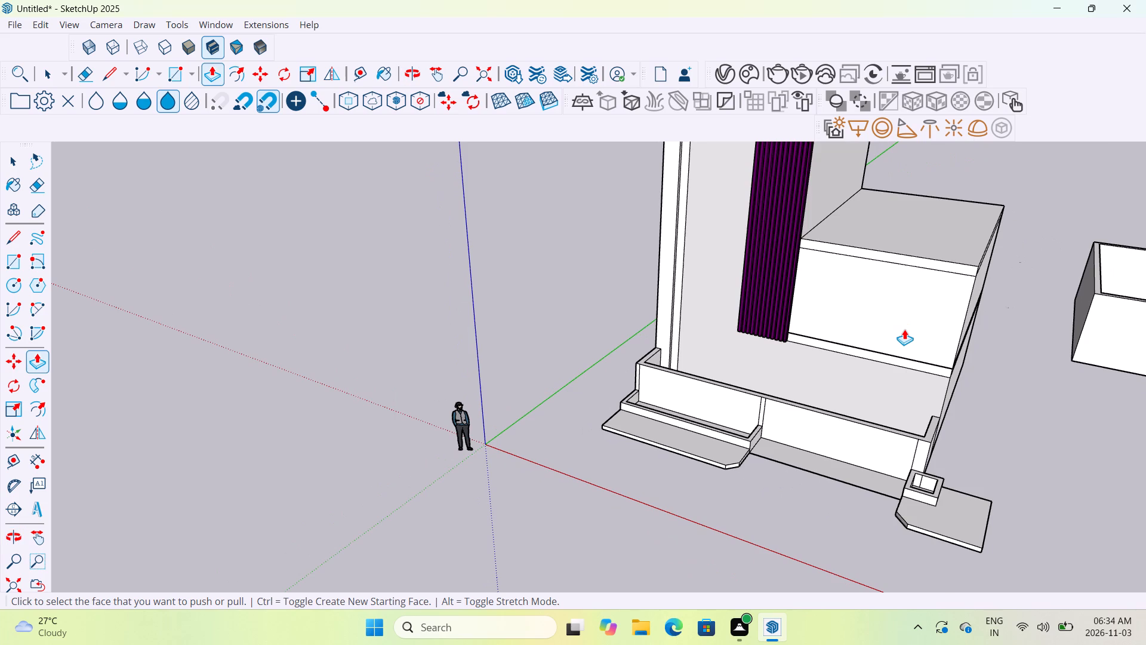
scroll(727, 355, "up", 6)
scroll(863, 342, "up", 6)
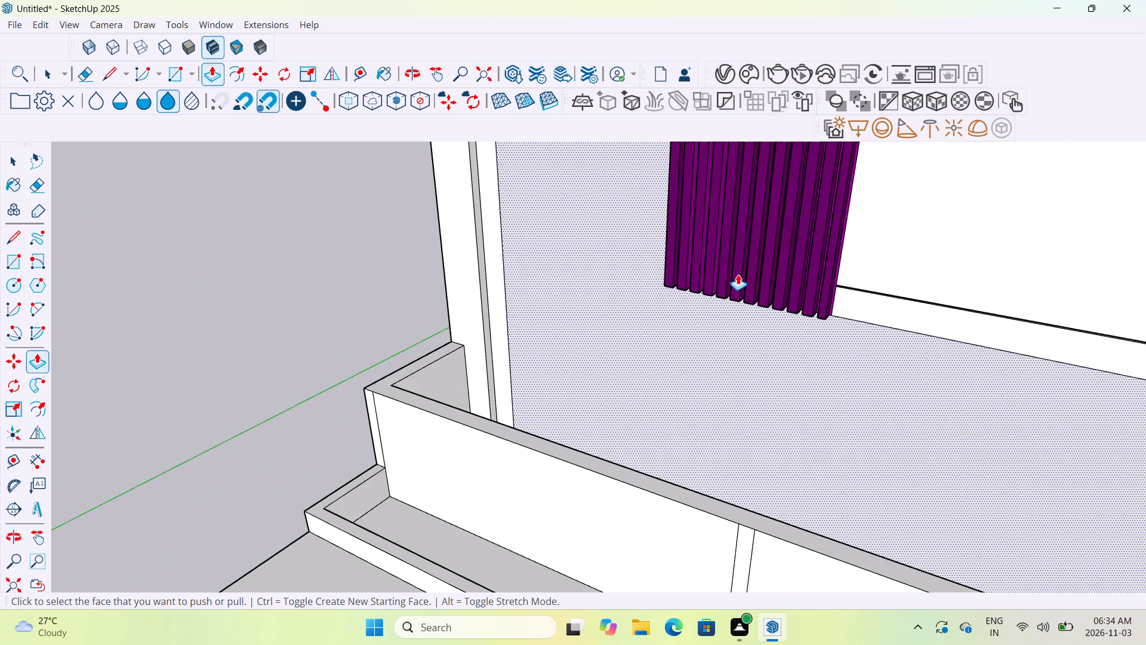
left_click(106, 70)
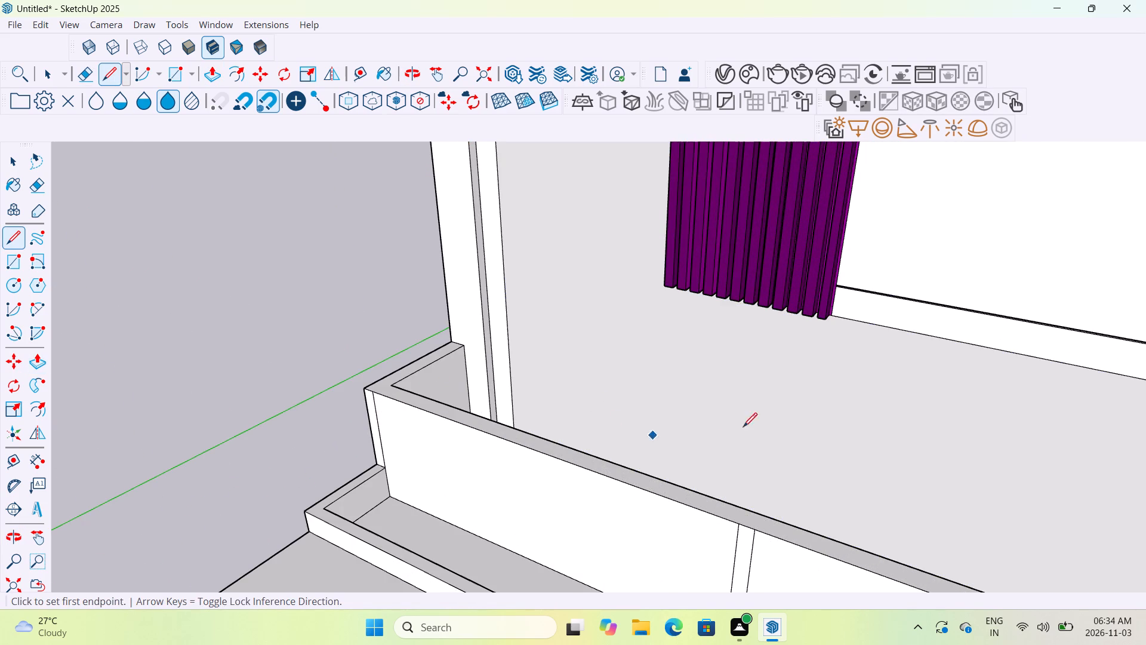
scroll(841, 318, "up", 6)
middle_click_drag(841, 318, 843, 355)
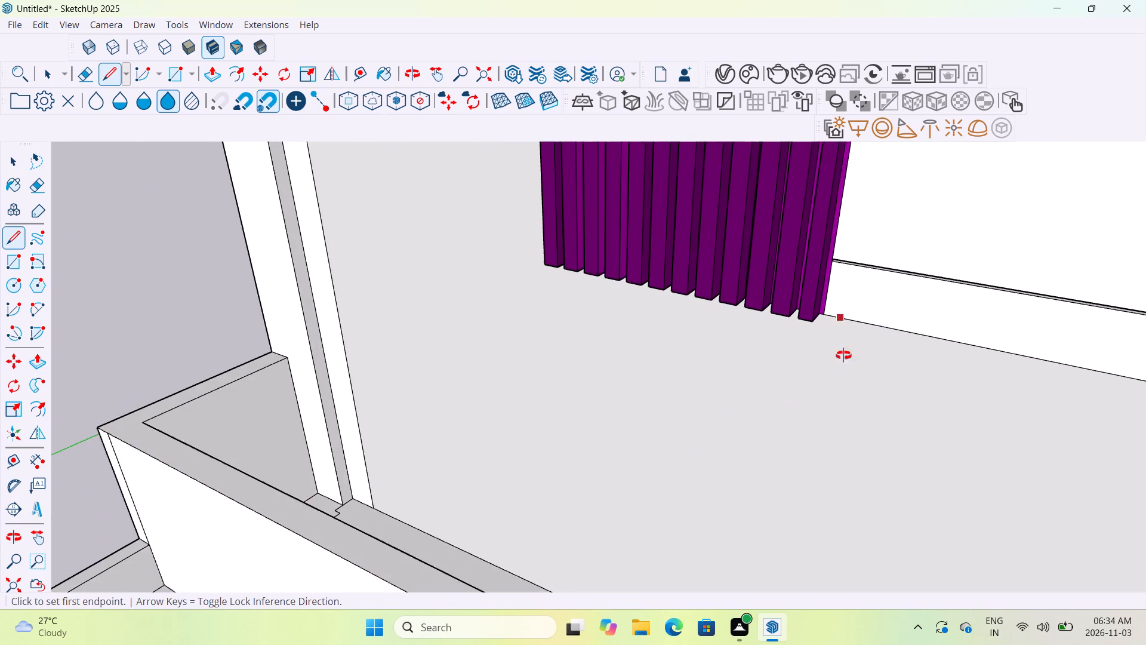
middle_click_drag(843, 355, 843, 386)
scroll(843, 386, "down", 7)
scroll(877, 451, "down", 13)
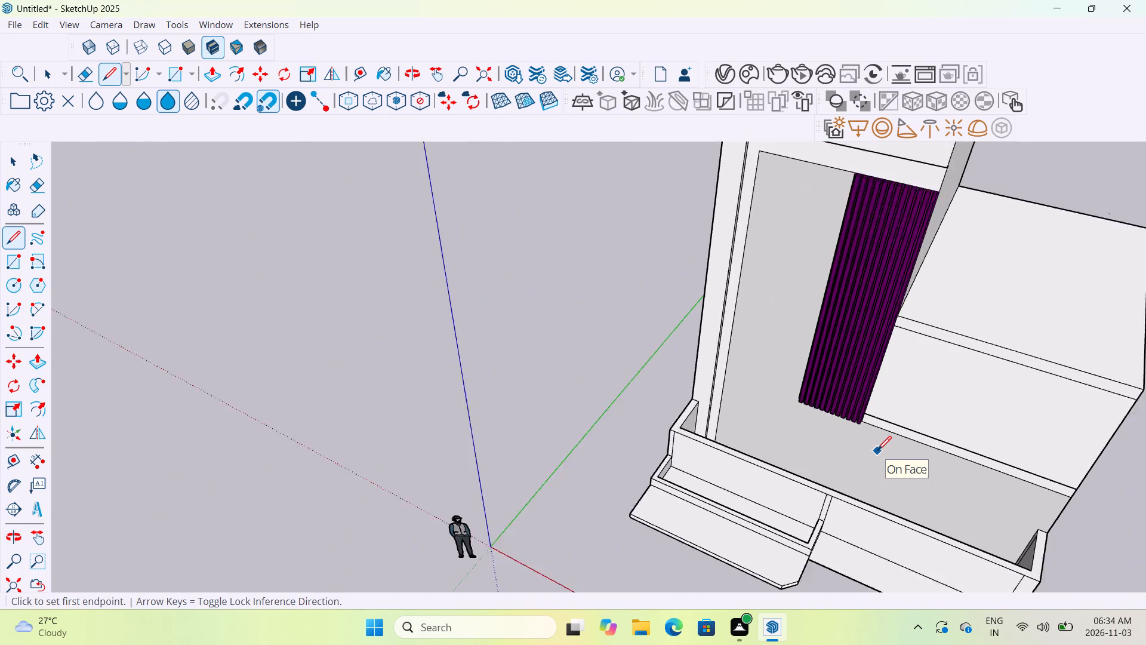
middle_click_drag(886, 463, 864, 516)
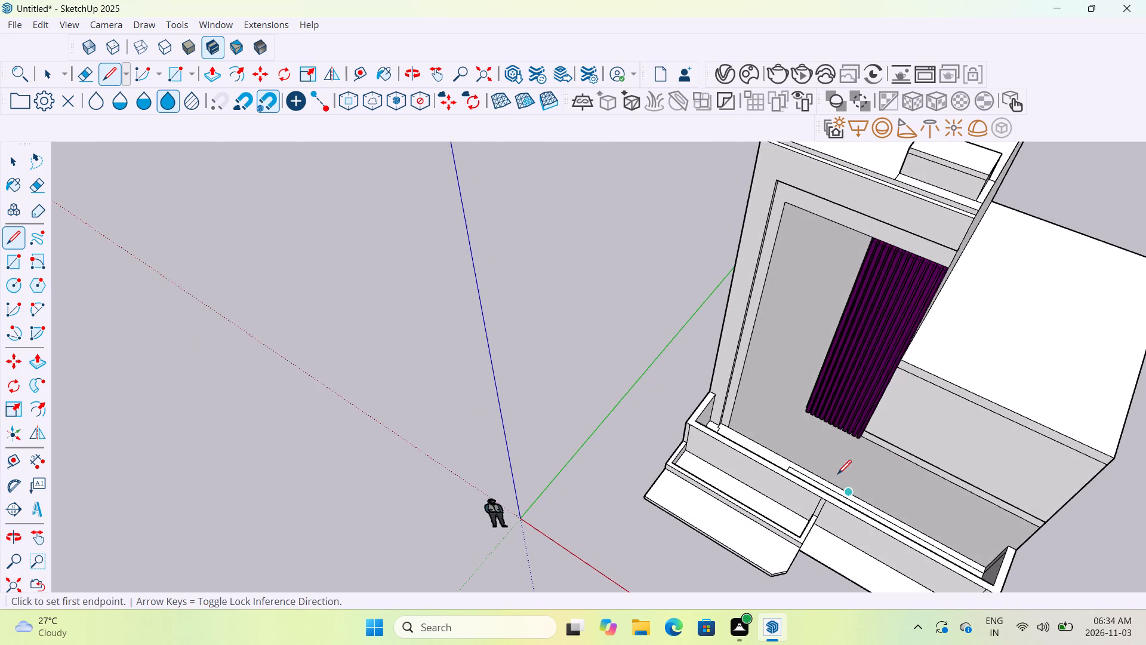
scroll(834, 474, "up", 13)
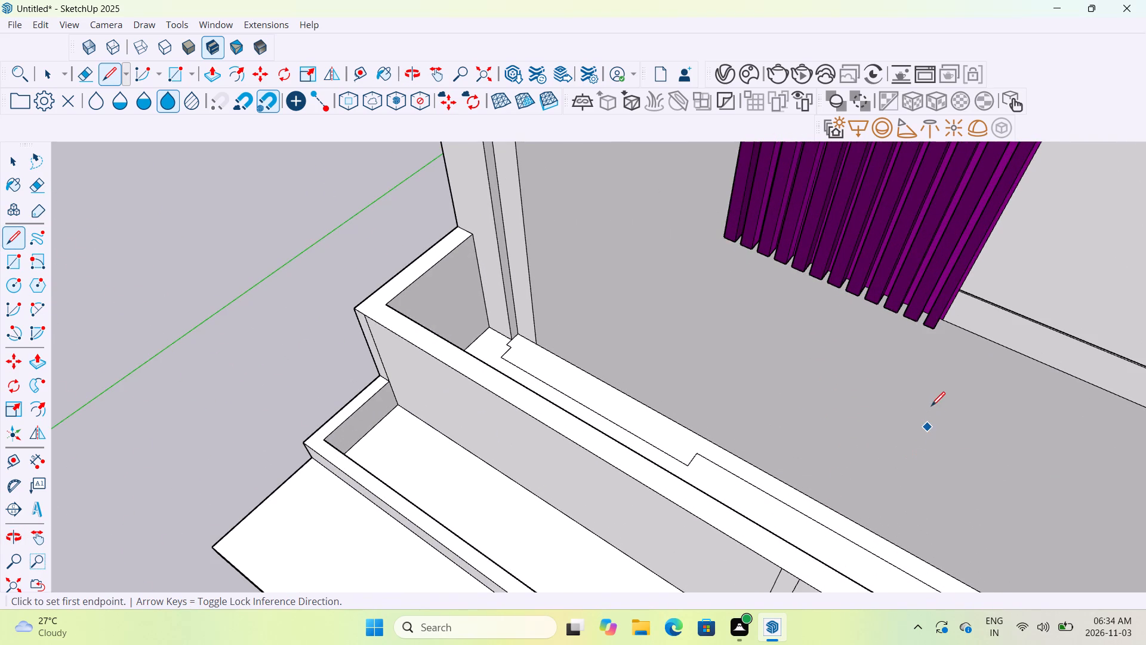
scroll(947, 325, "up", 2)
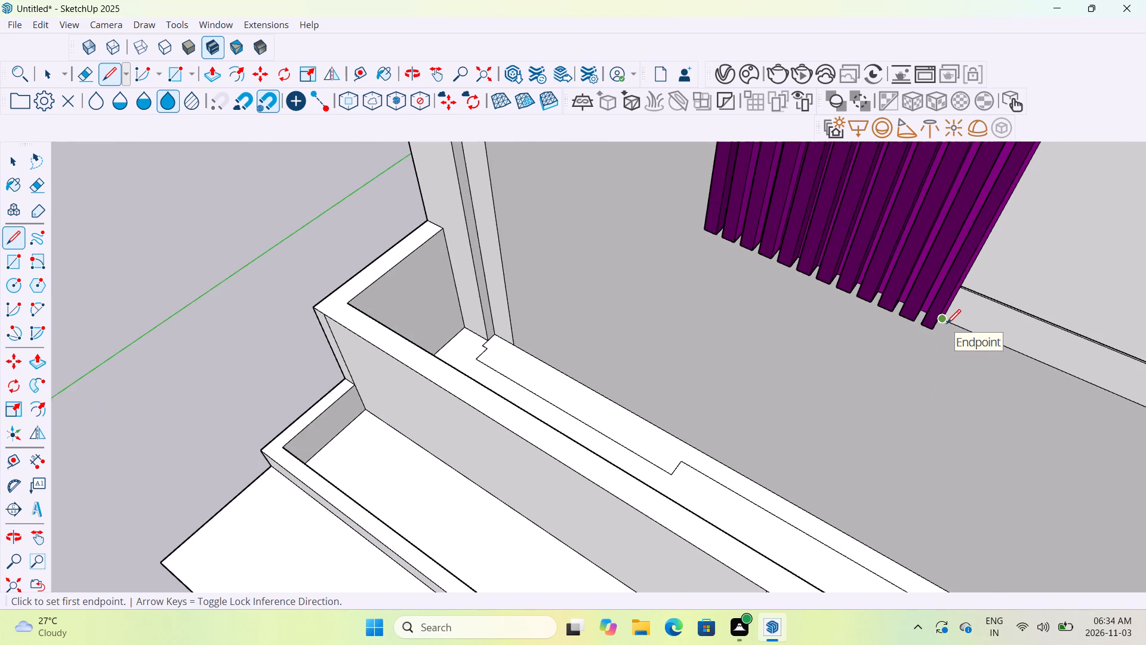
scroll(947, 325, "up", 3)
middle_click_drag(963, 354, 835, 375)
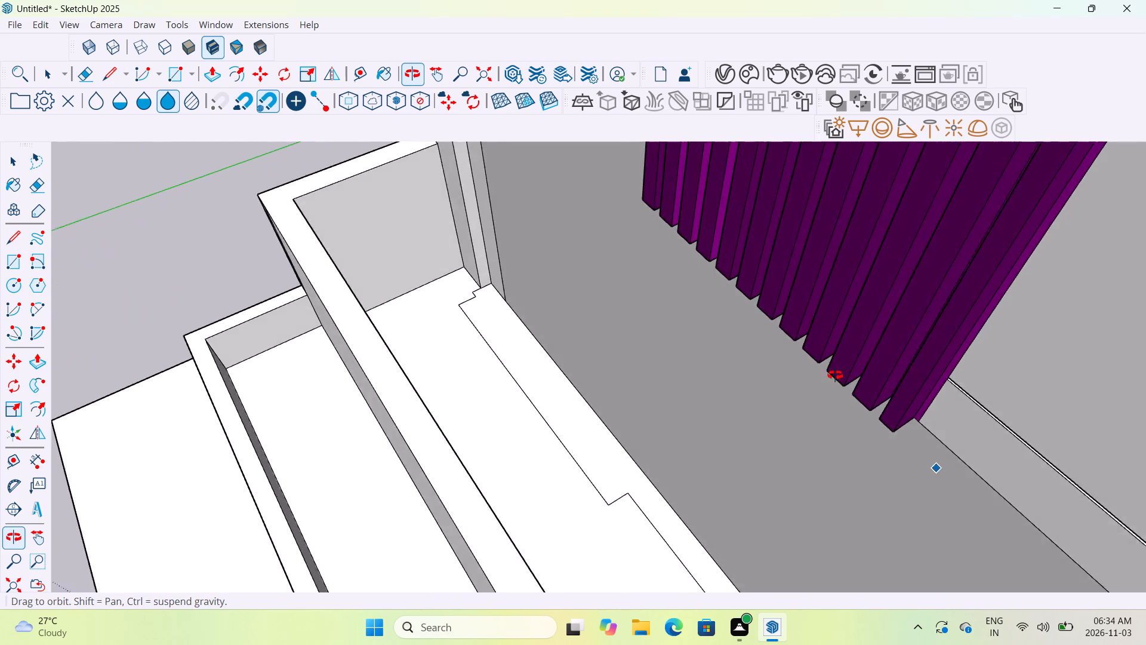
middle_click_drag(835, 375, 709, 377)
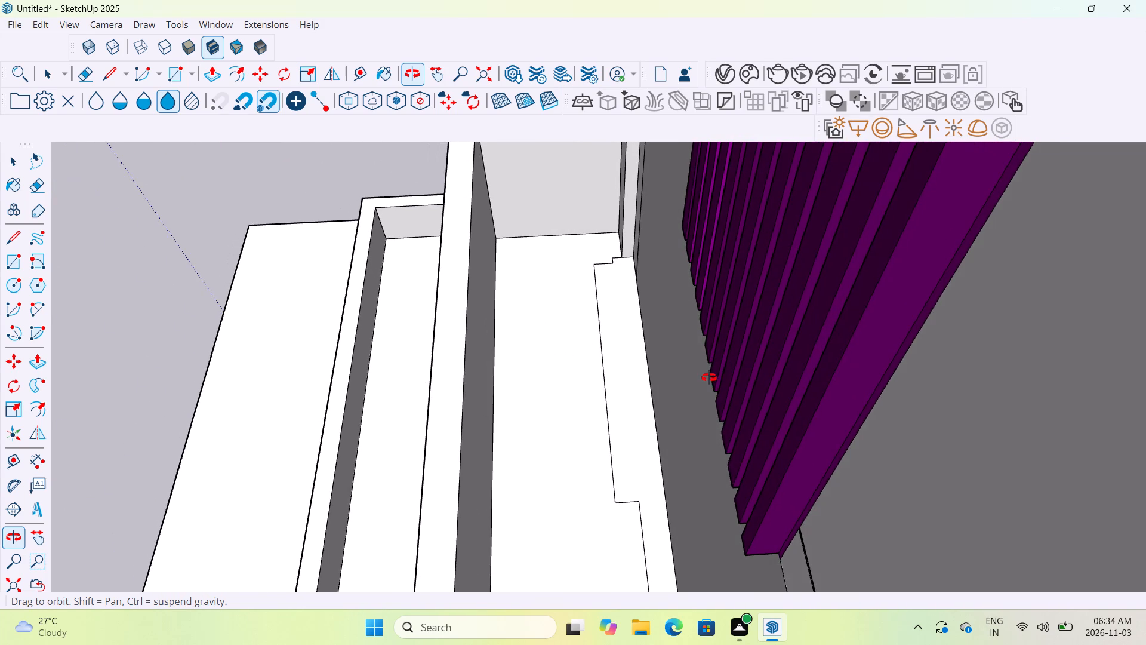
middle_click_drag(709, 377, 873, 337)
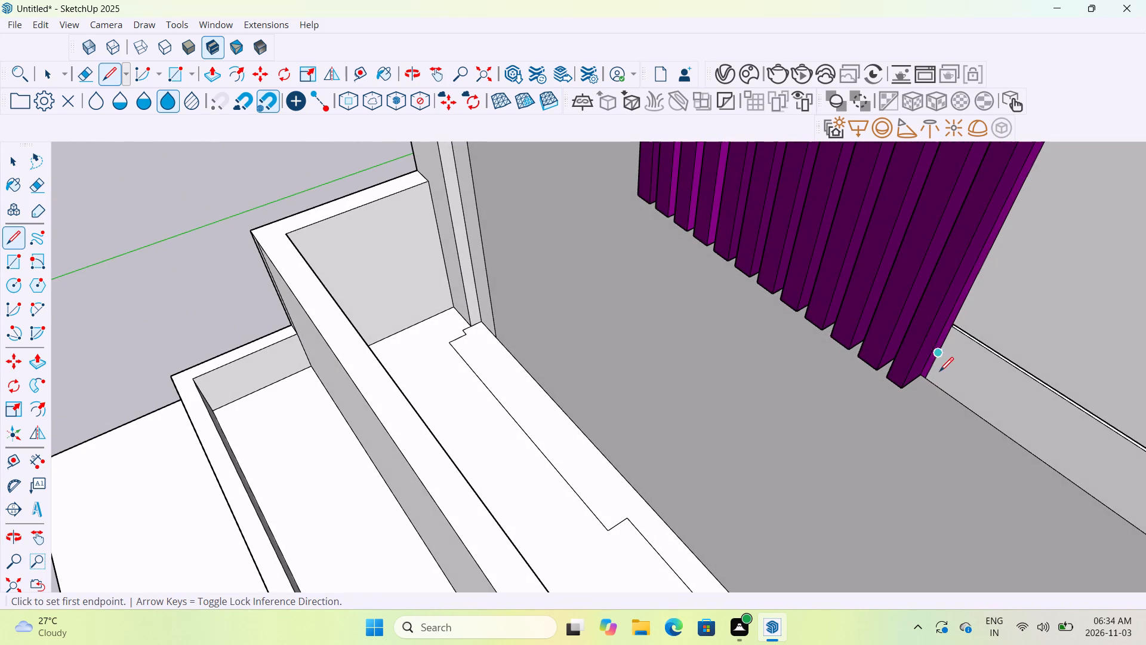
left_click(929, 379)
scroll(872, 464, "down", 7)
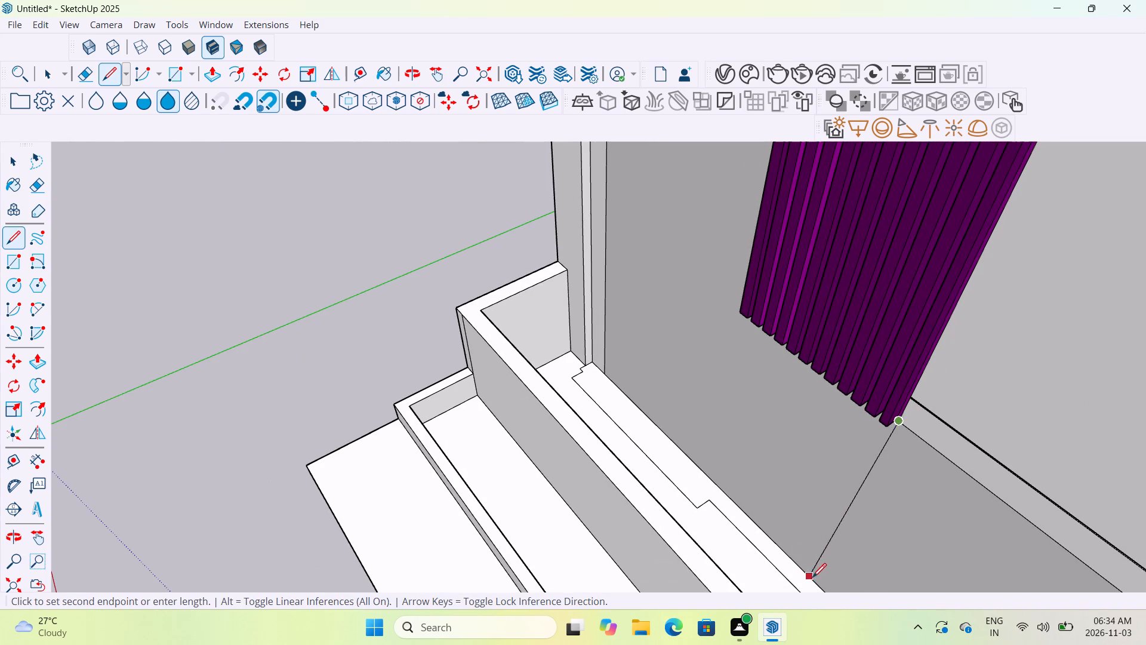
left_click(815, 585)
scroll(823, 582, "down", 6)
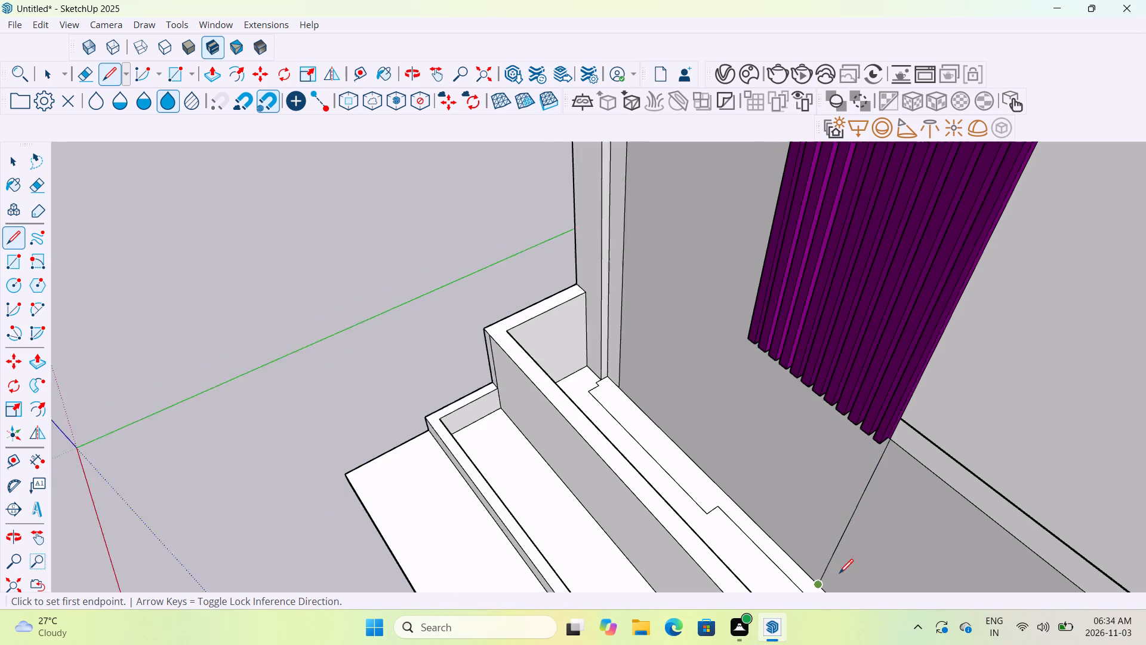
Repeat the last Push/Pull distance on the lower wall face beyond the new vertical line, beneath the adjoining block.
scroll(839, 575, "down", 9)
middle_click_drag(875, 558, 993, 462)
scroll(993, 462, "down", 6)
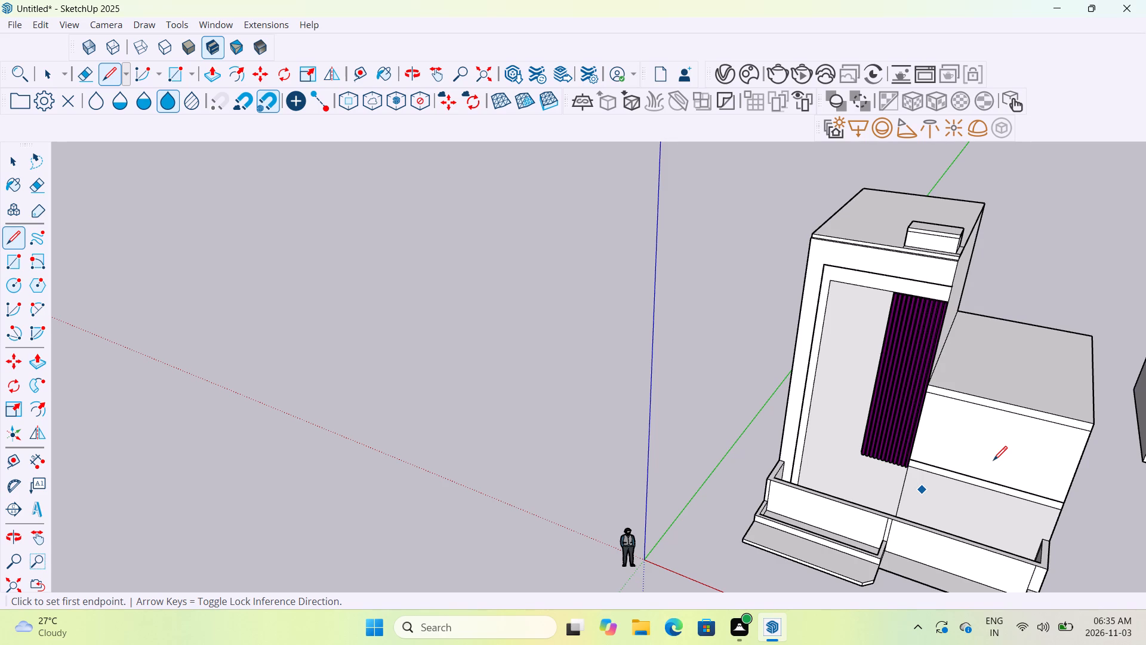
scroll(993, 462, "up", 6)
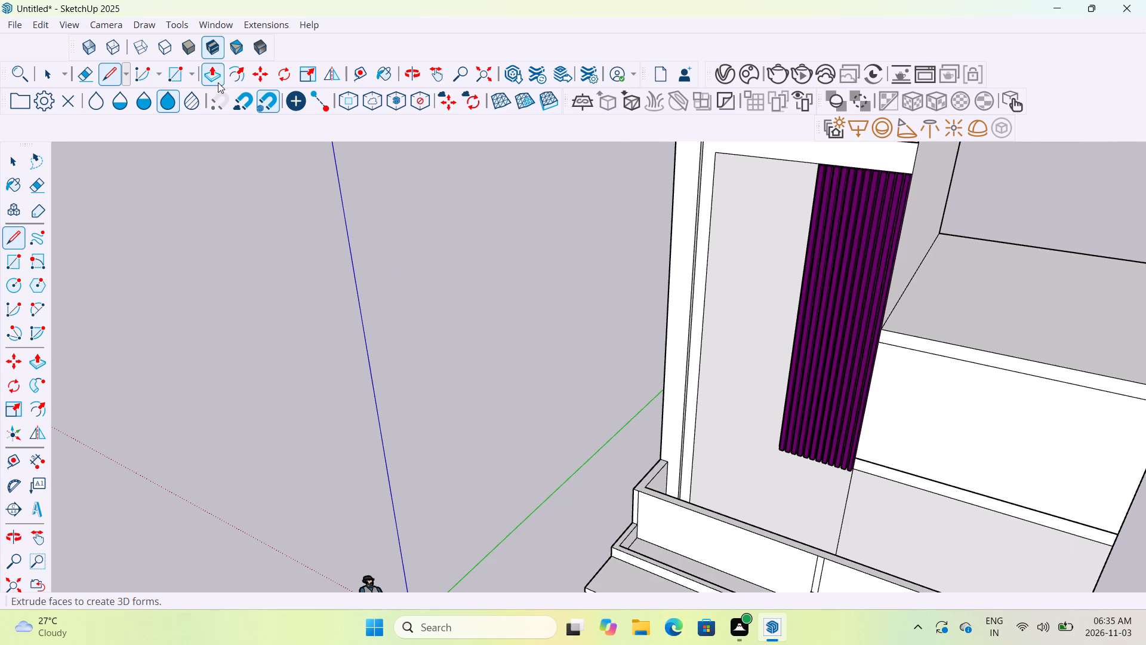
left_click(215, 82)
double_click(919, 526)
Examine the pushed lower wall section against the ribbed panel and the rest of the front facade.
scroll(919, 526, "down", 3)
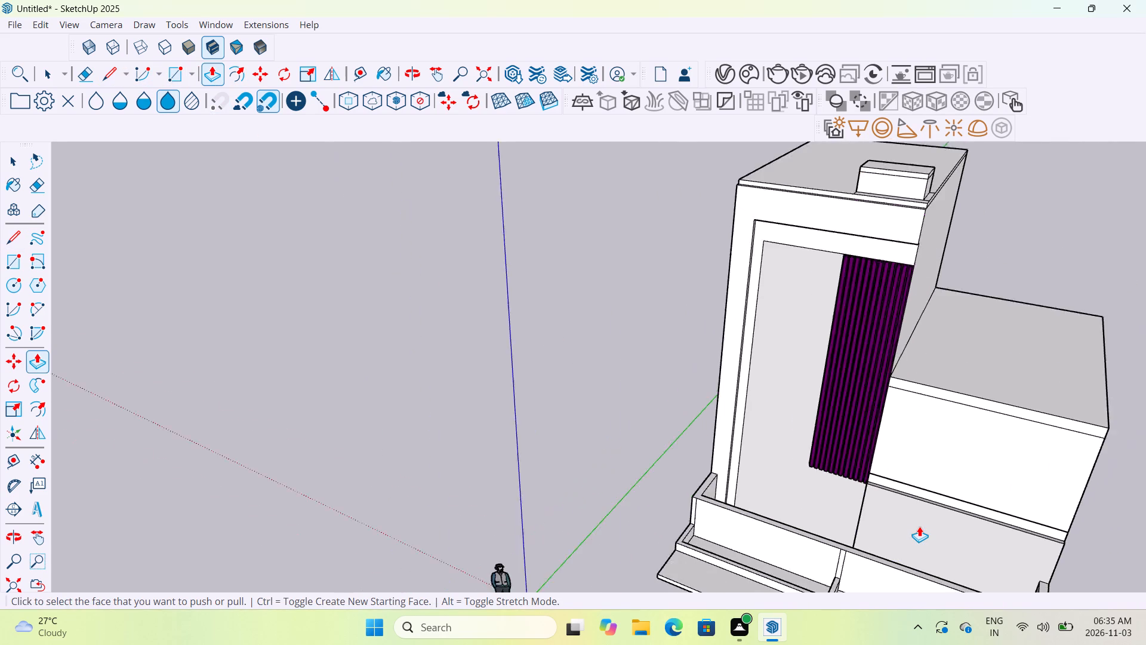
scroll(919, 526, "down", 3)
middle_click_drag(971, 531, 1007, 451)
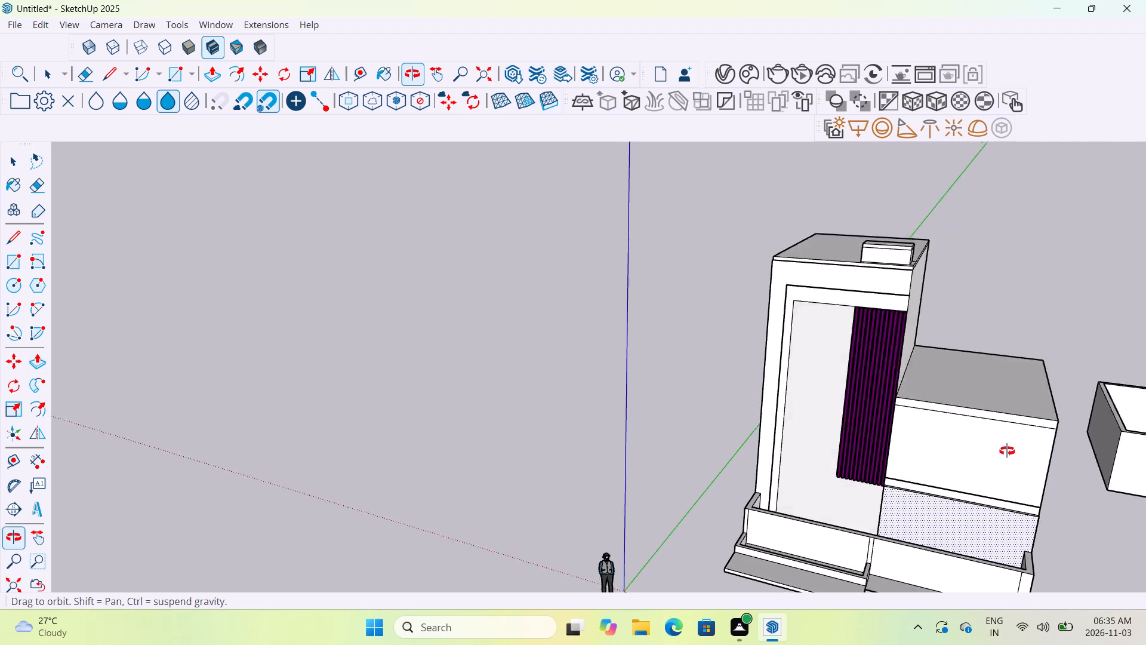
middle_click_drag(1007, 451, 1012, 444)
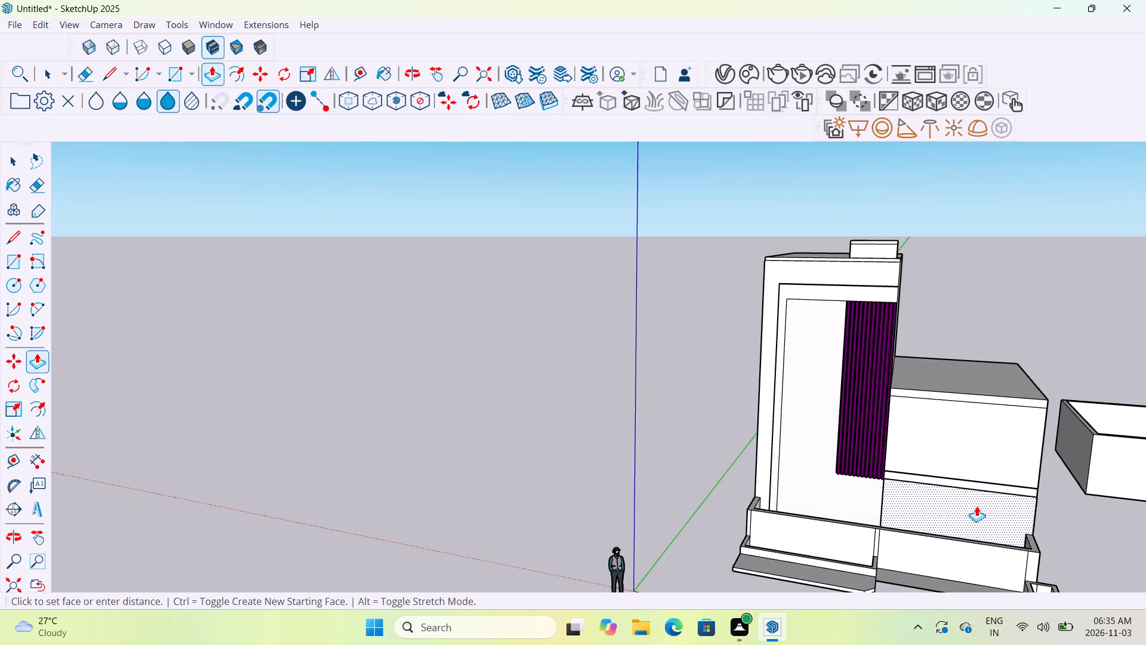
scroll(1008, 524, "down", 6)
scroll(1003, 509, "up", 8)
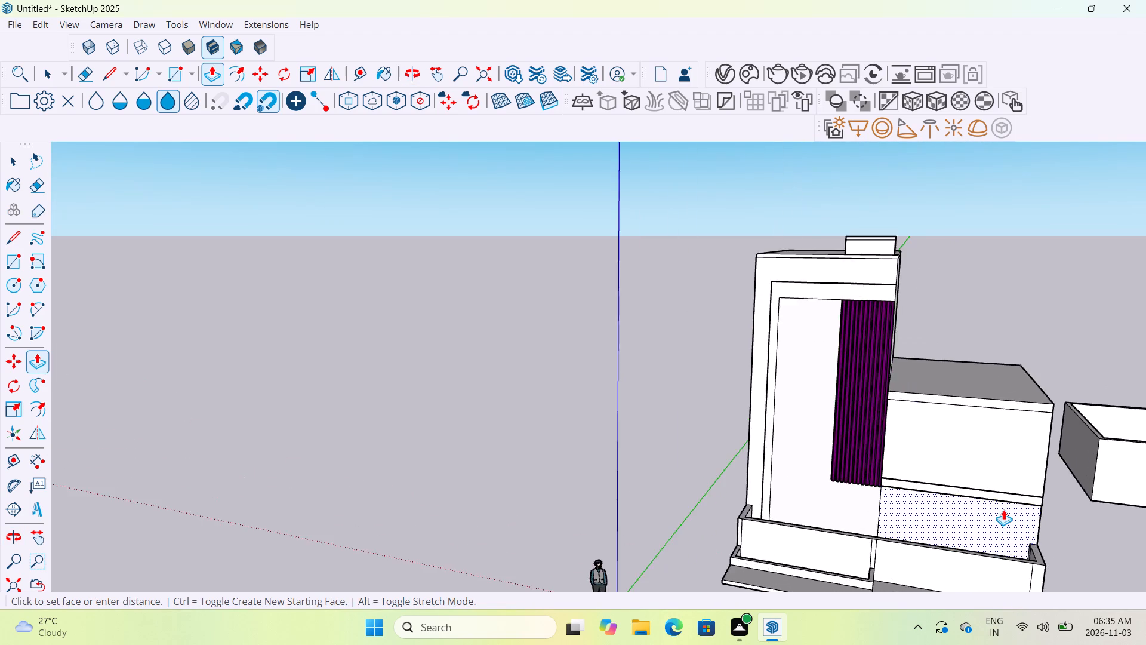
scroll(1003, 509, "up", 5)
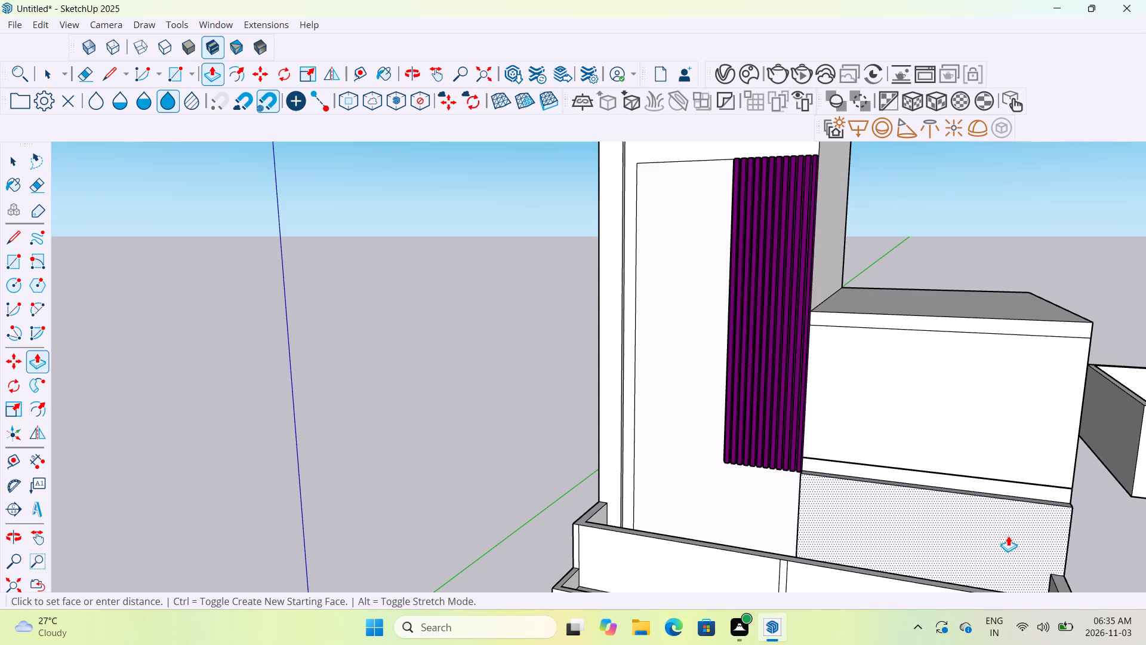
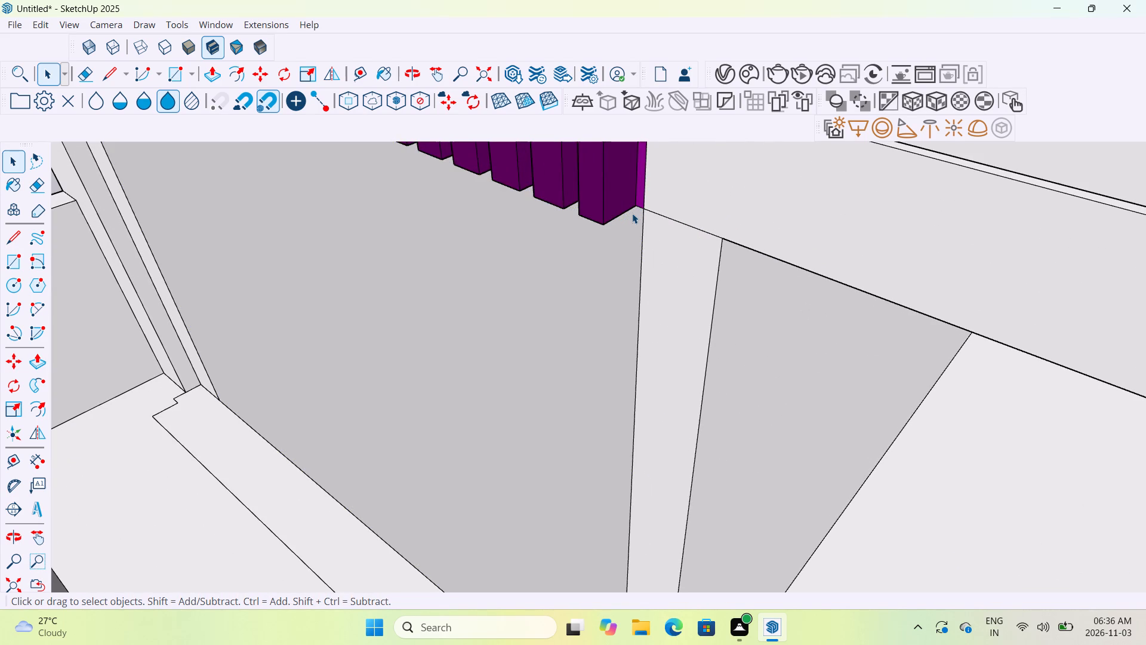
Examine the far end face of the open ground-floor bay beneath the adjoining block and its side wall.
scroll(632, 213, "down", 4)
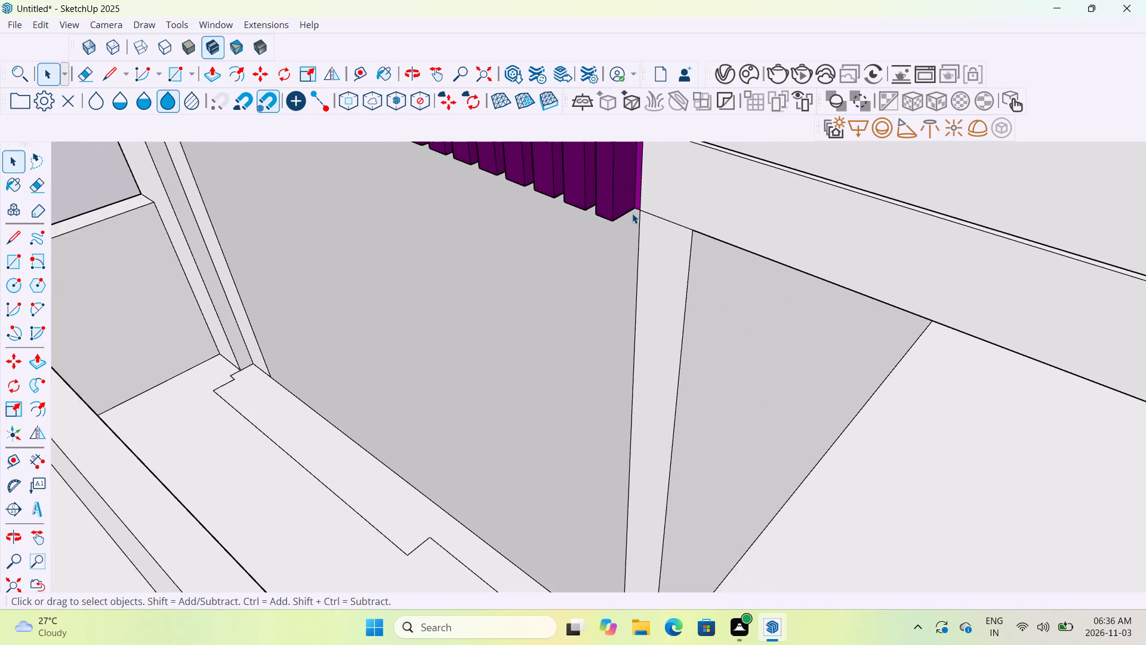
scroll(632, 213, "down", 4)
scroll(633, 214, "up", 1)
scroll(633, 214, "down", 19)
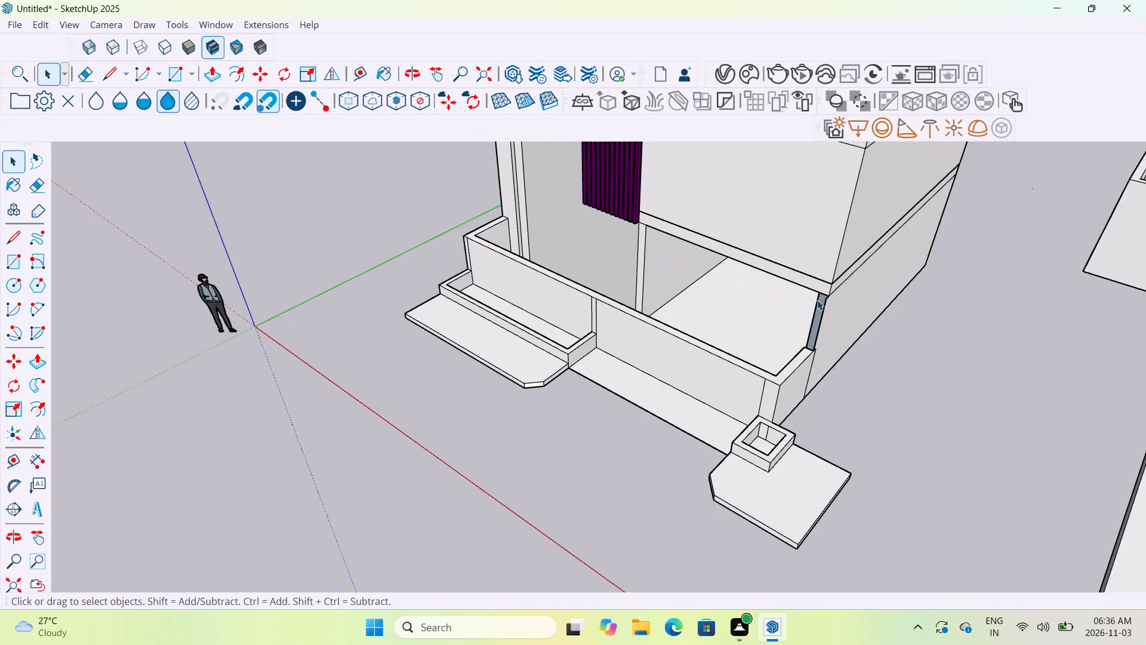
scroll(821, 300, "up", 14)
left_click(824, 305)
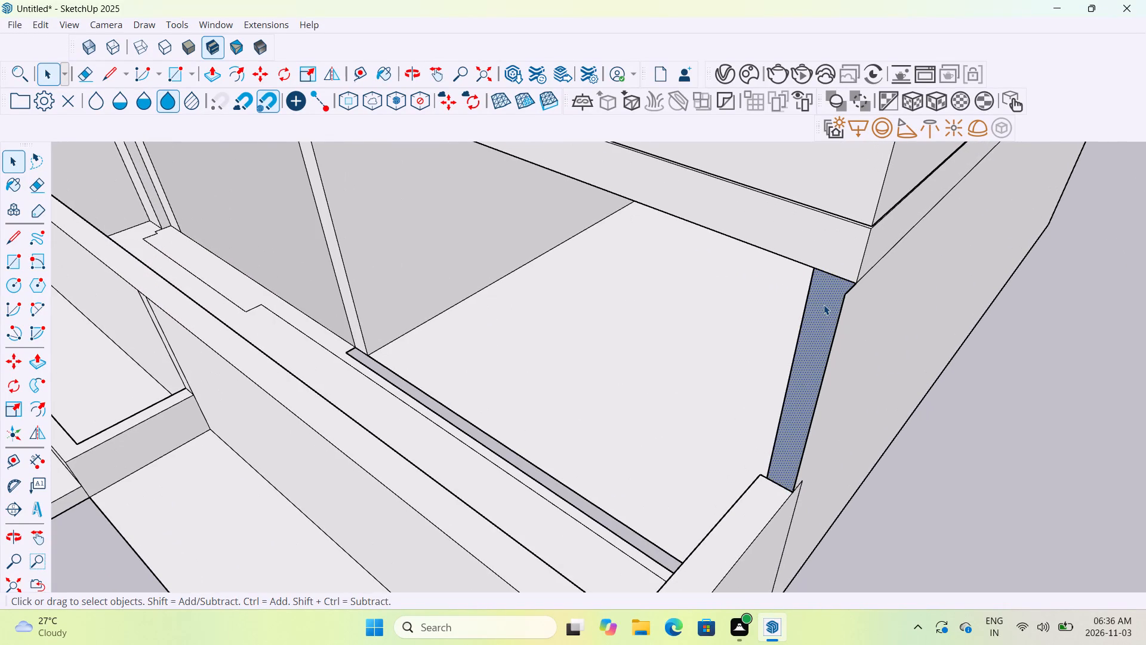
middle_click_drag(824, 305, 925, 266)
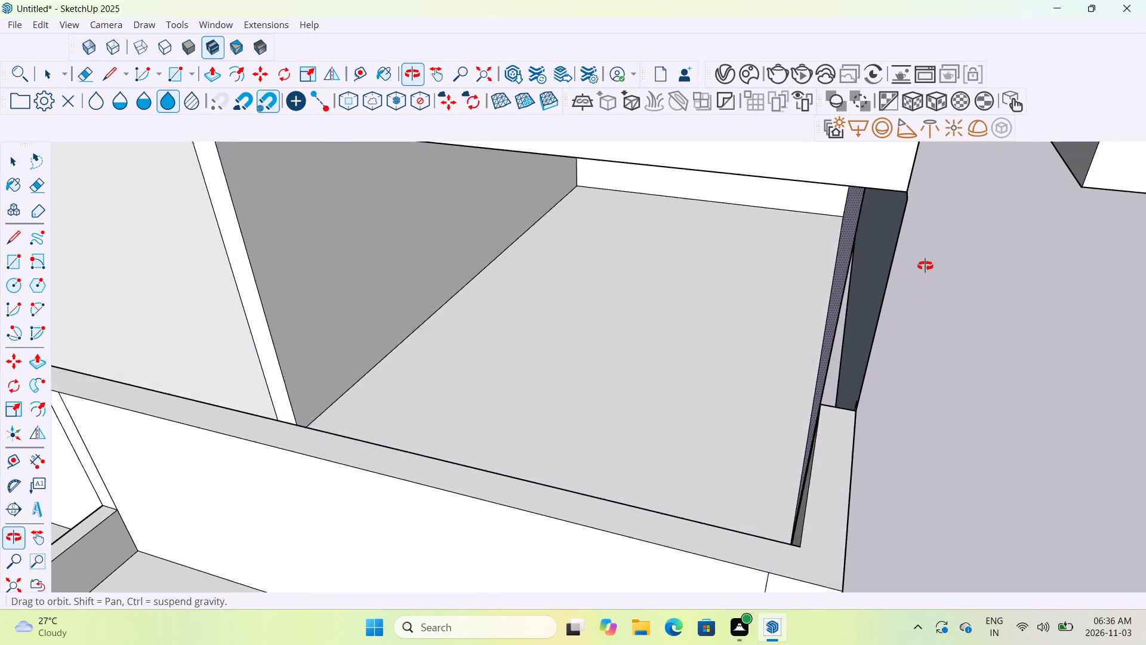
middle_click_drag(925, 266, 925, 258)
middle_click_drag(926, 259, 938, 312)
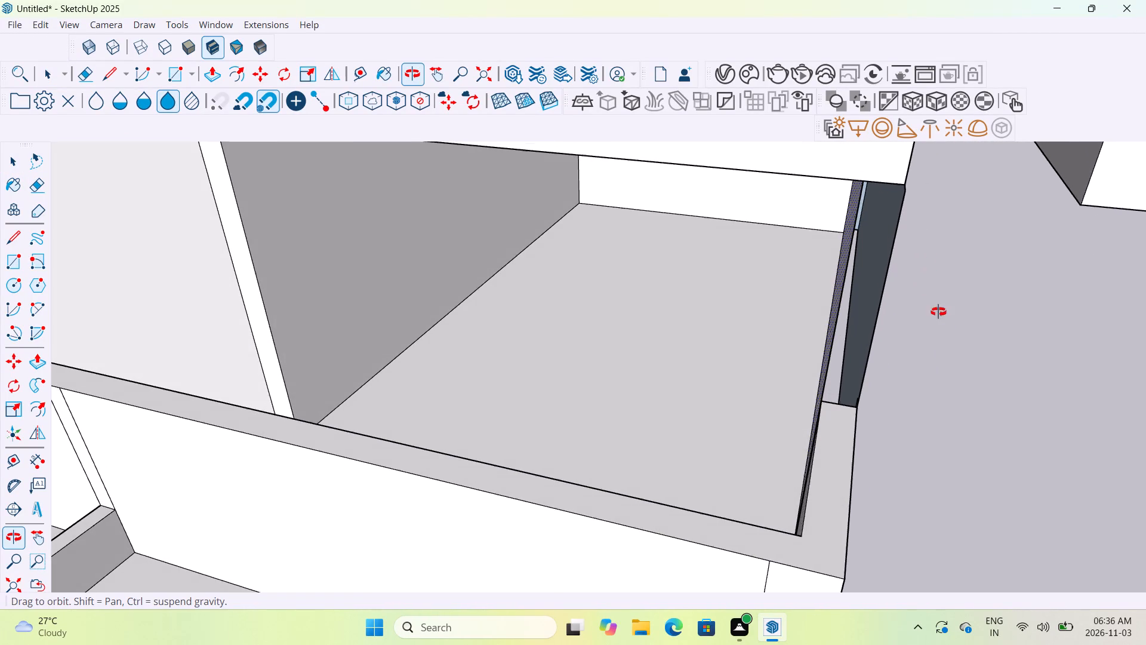
middle_click_drag(938, 312, 1055, 346)
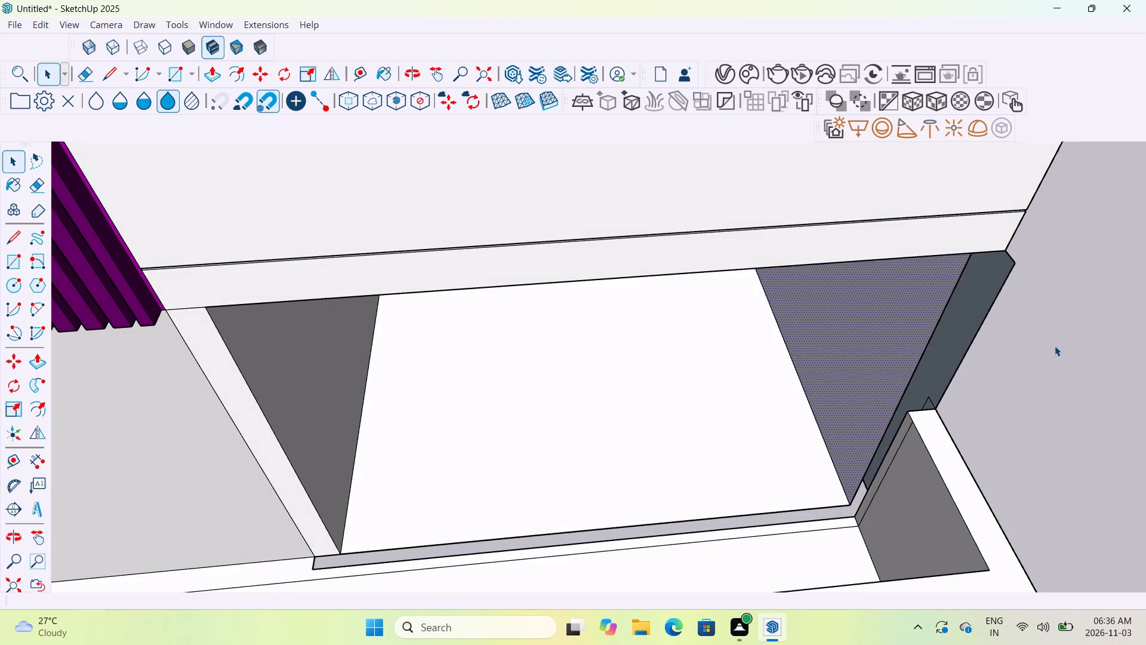
middle_click_drag(890, 414, 976, 427)
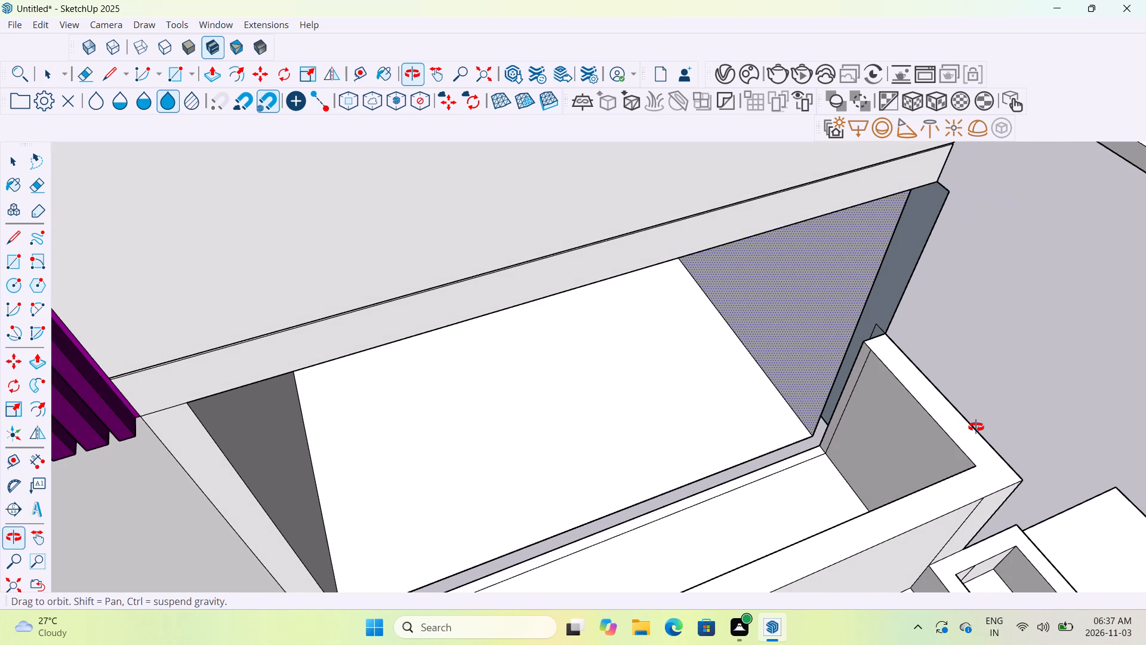
middle_click_drag(976, 427, 977, 447)
scroll(977, 447, "down", 3)
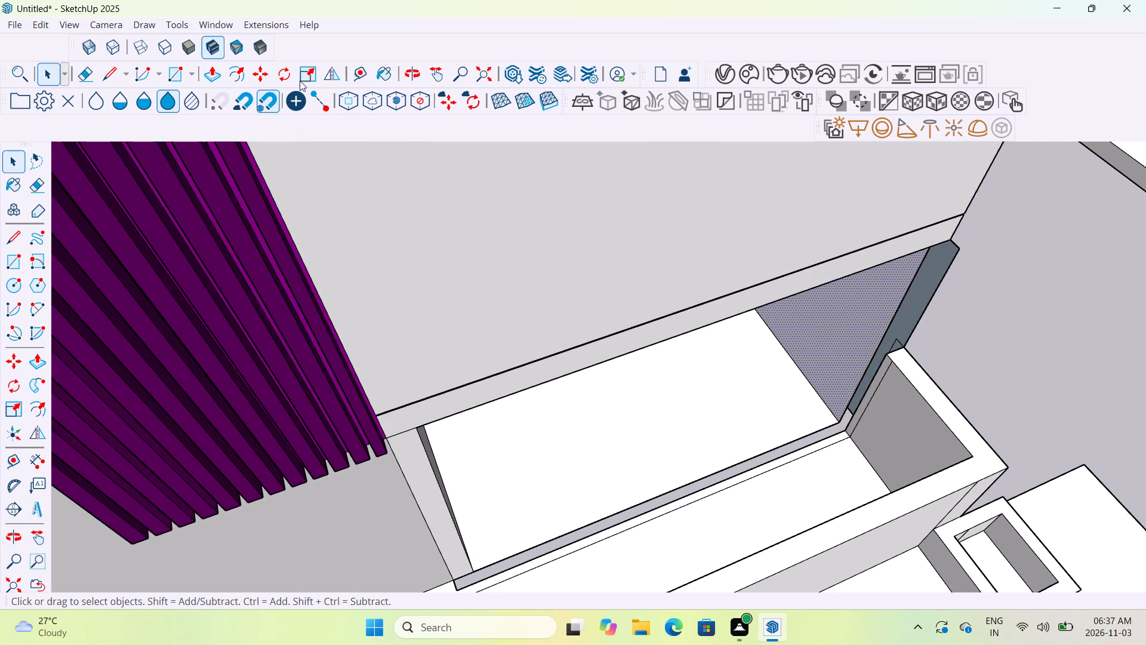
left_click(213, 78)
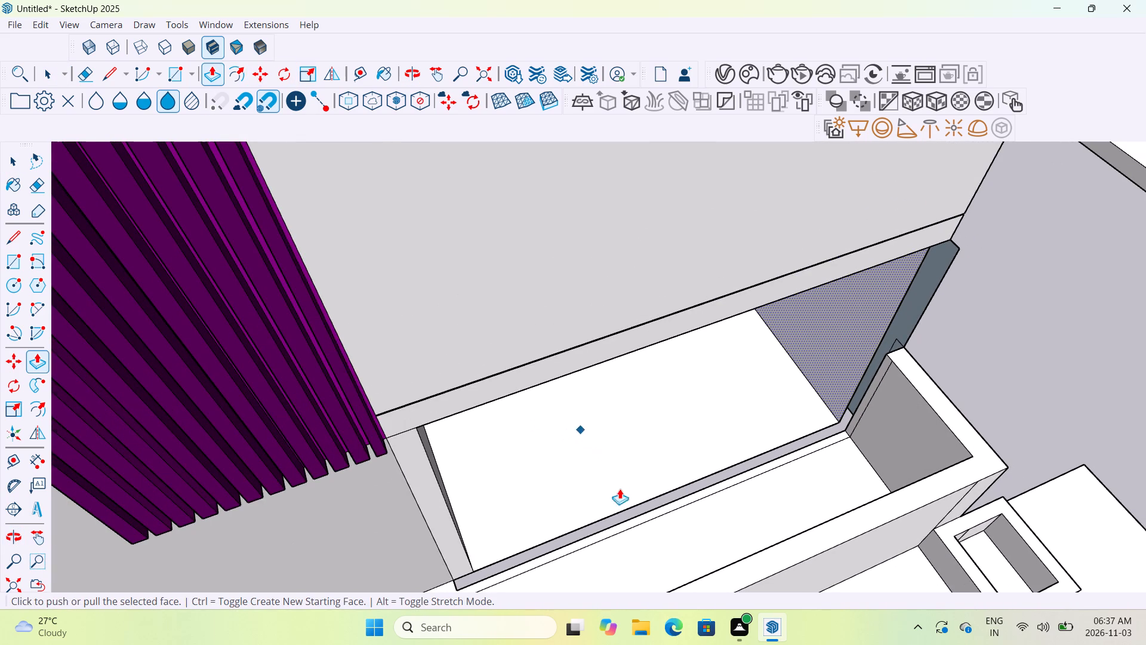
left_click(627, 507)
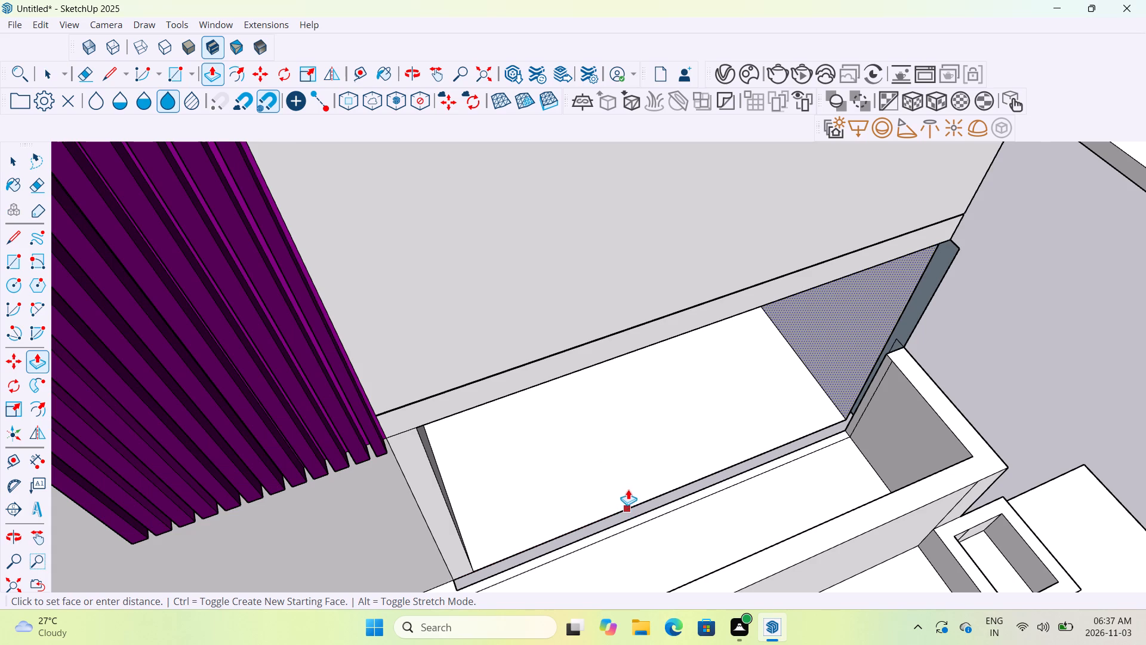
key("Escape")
Examine the narrow gap in the floor along the front of the open bay beneath the adjoining block.
scroll(631, 546, "up", 4)
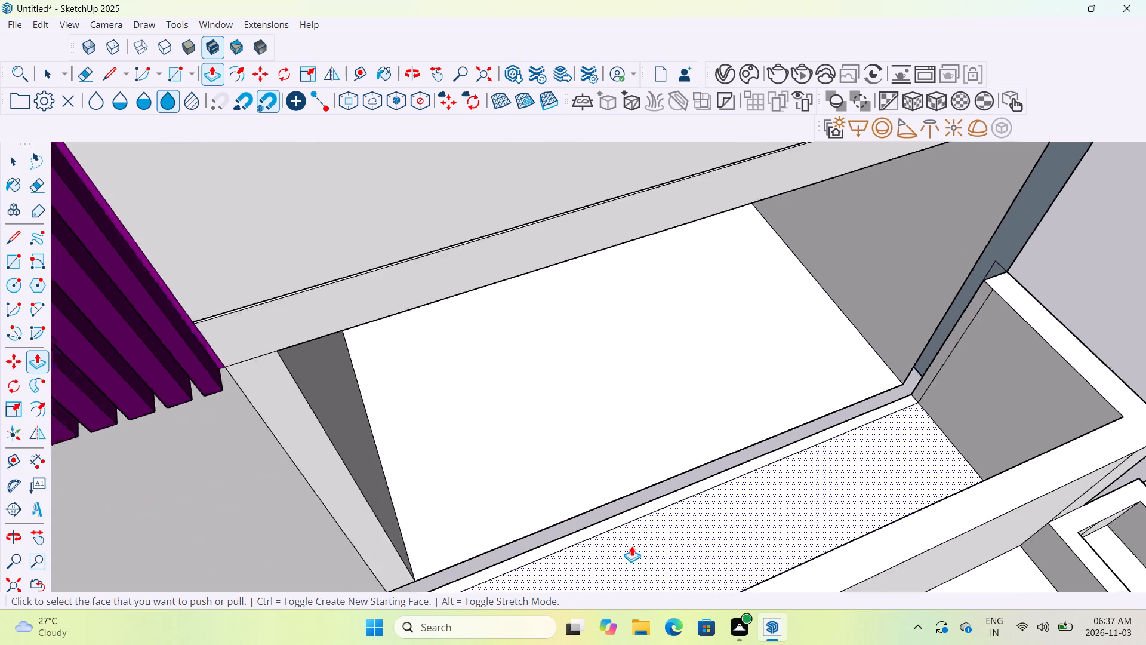
scroll(631, 546, "up", 5)
scroll(626, 515, "down", 6)
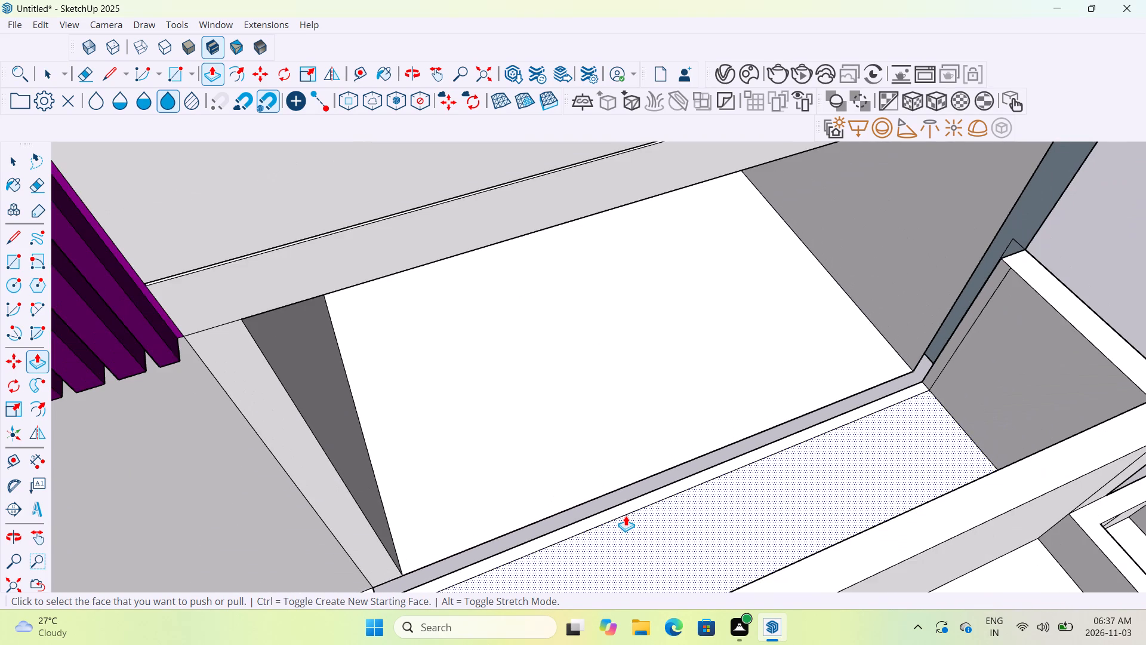
middle_click_drag(626, 515, 759, 521)
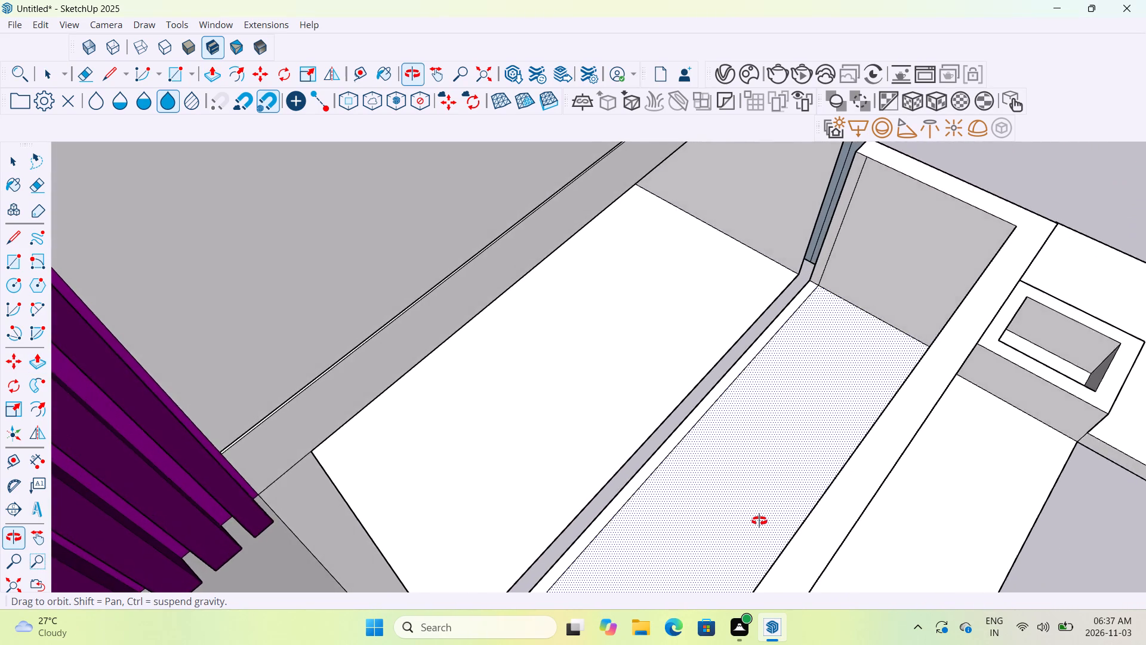
middle_click_drag(759, 521, 831, 530)
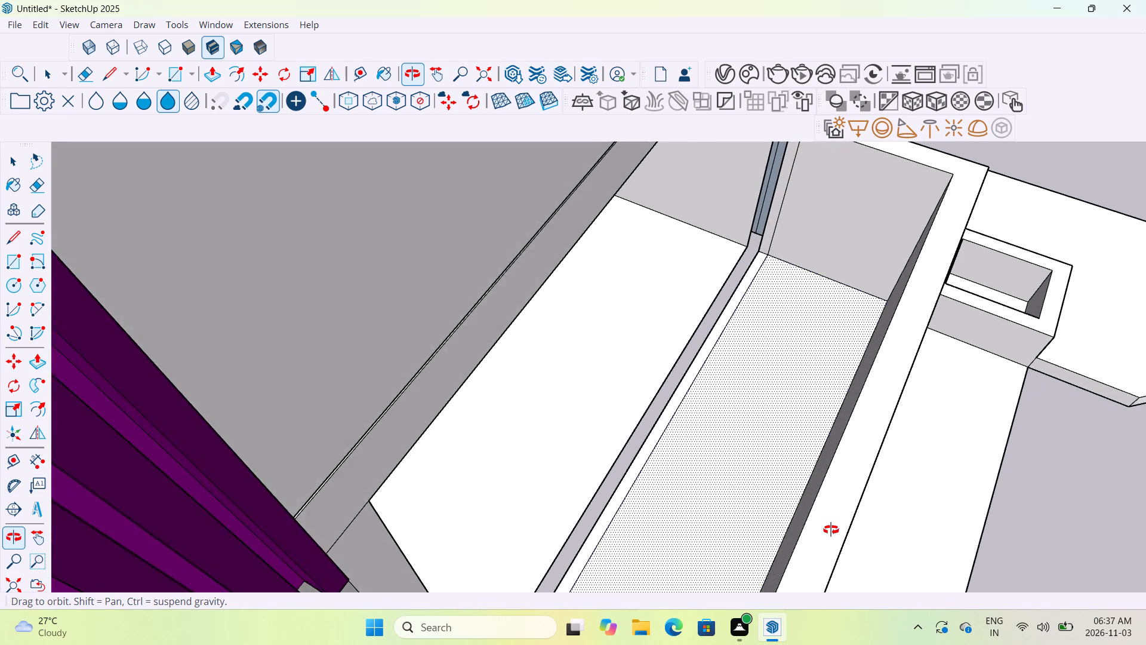
middle_click_drag(831, 530, 837, 527)
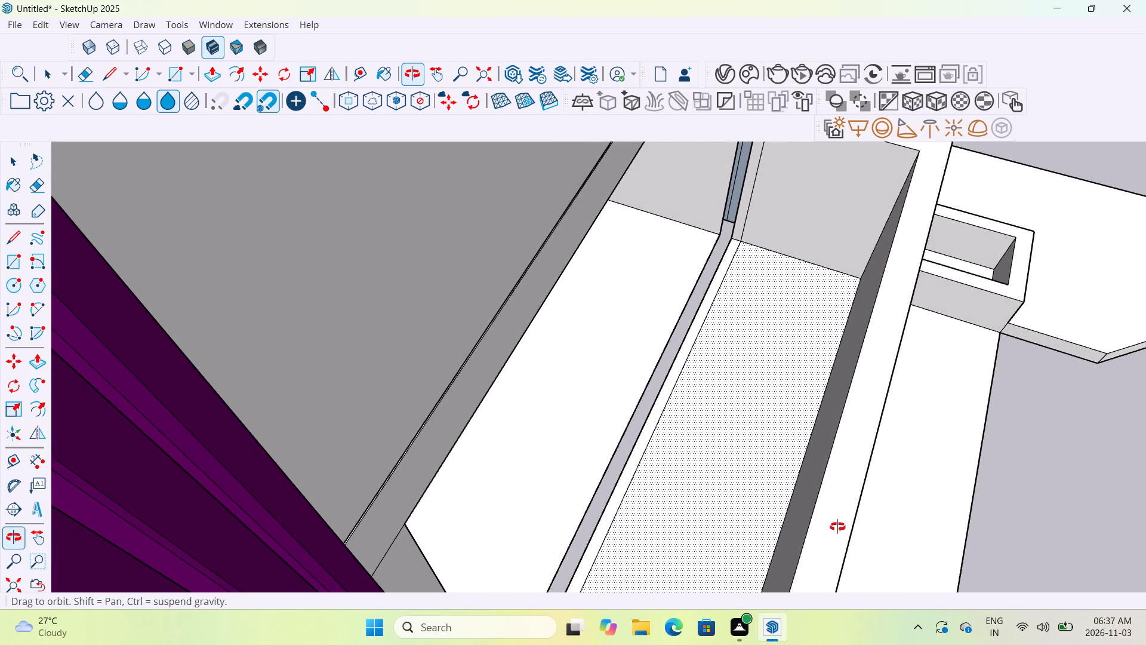
middle_click_drag(837, 527, 833, 528)
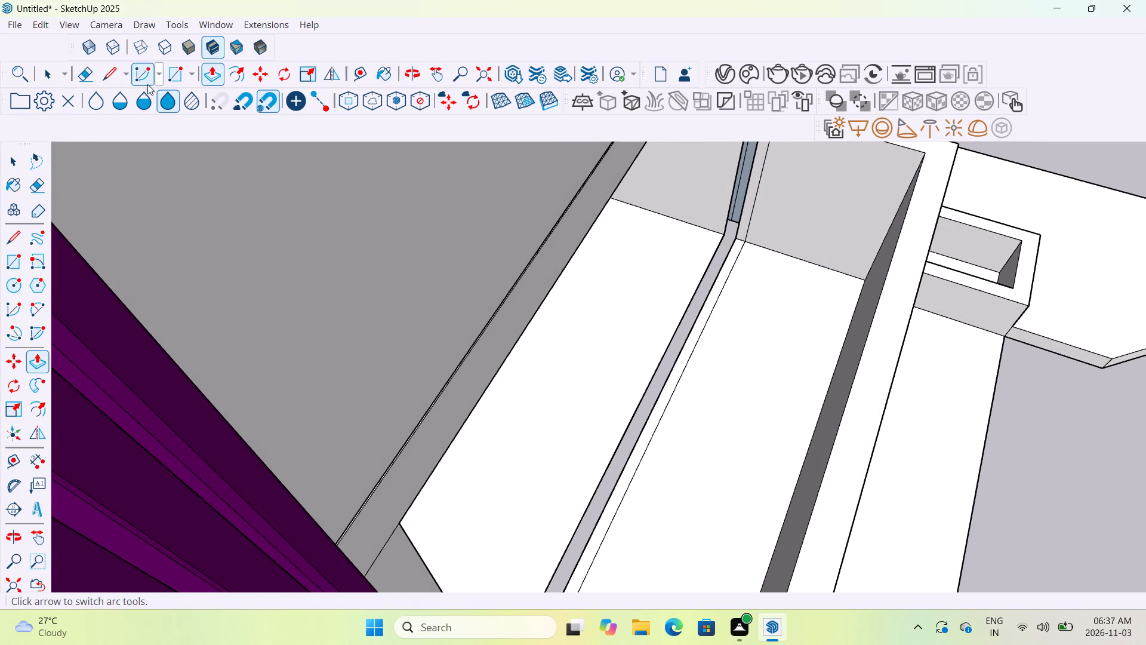
Examine the open bay and its outer side wall against the ribbed panel and the rest of the building.
left_click(121, 83)
scroll(832, 284, "down", 6)
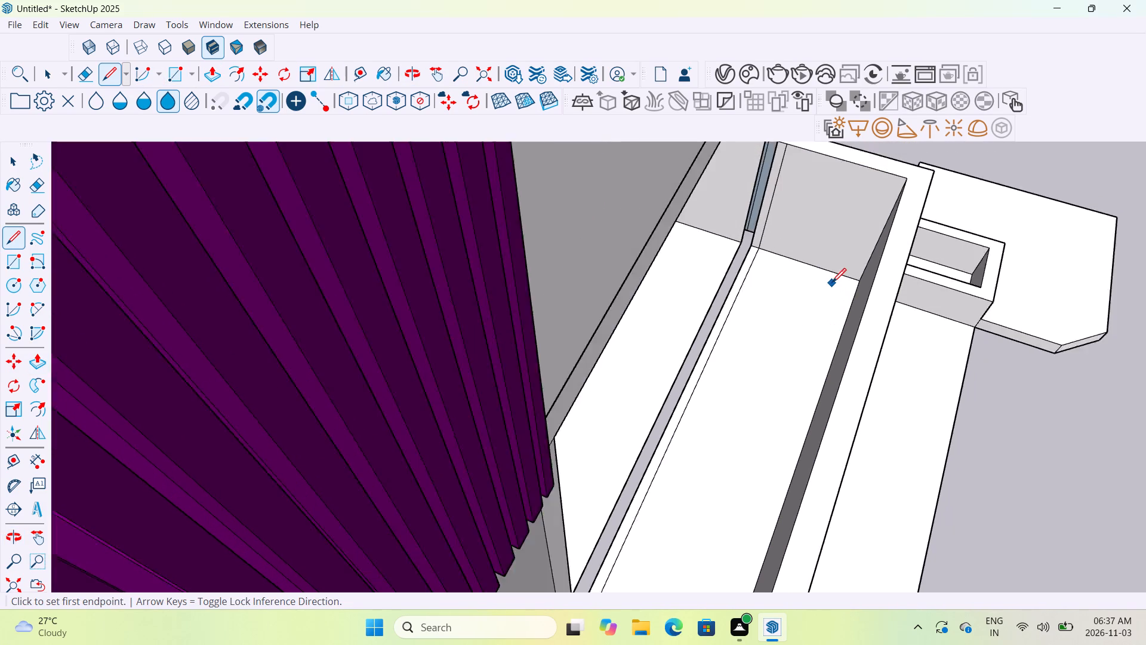
scroll(818, 220, "down", 6)
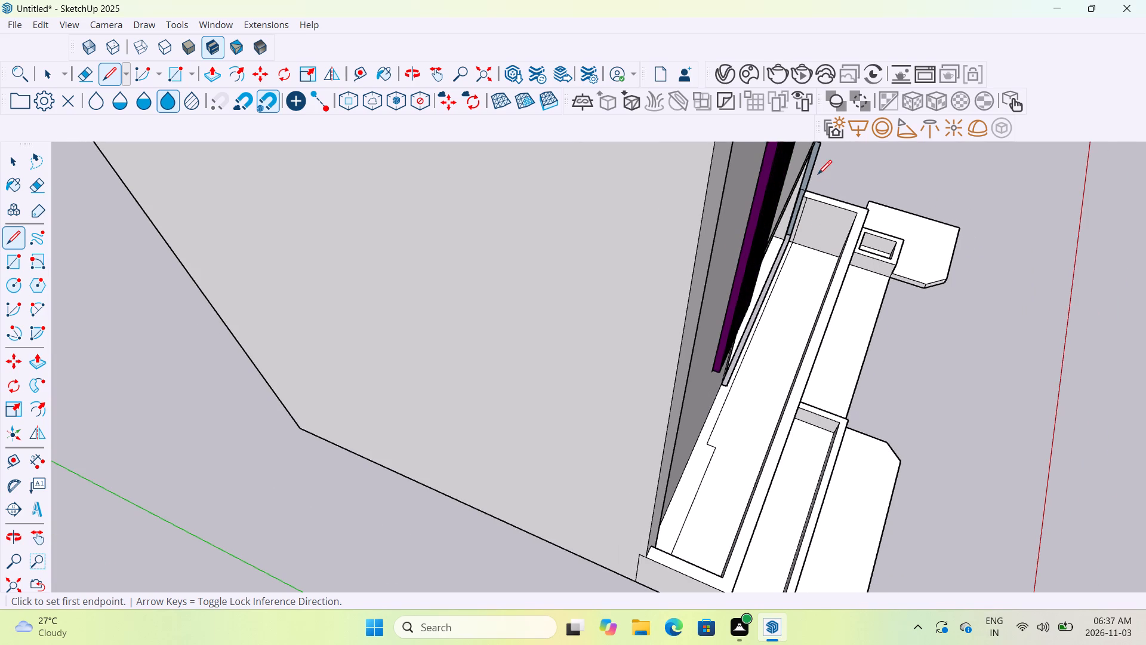
middle_click_drag(873, 211, 853, 223)
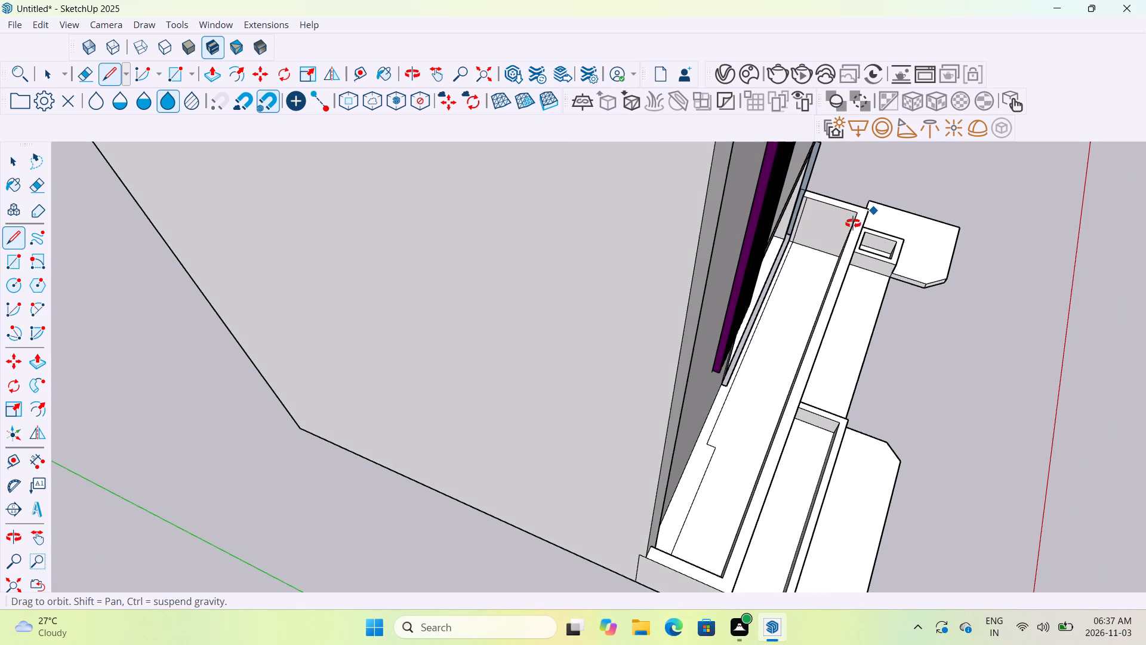
middle_click_drag(853, 223, 668, 249)
middle_click_drag(1029, 325, 917, 303)
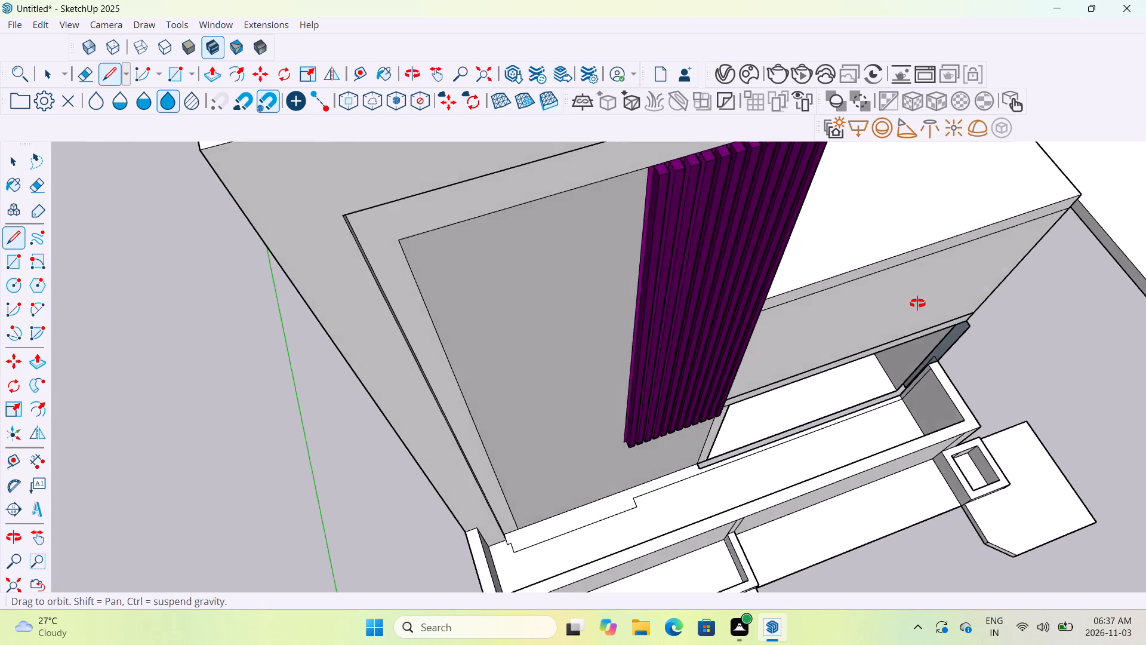
middle_click_drag(917, 303, 884, 259)
scroll(1059, 518, "up", 7)
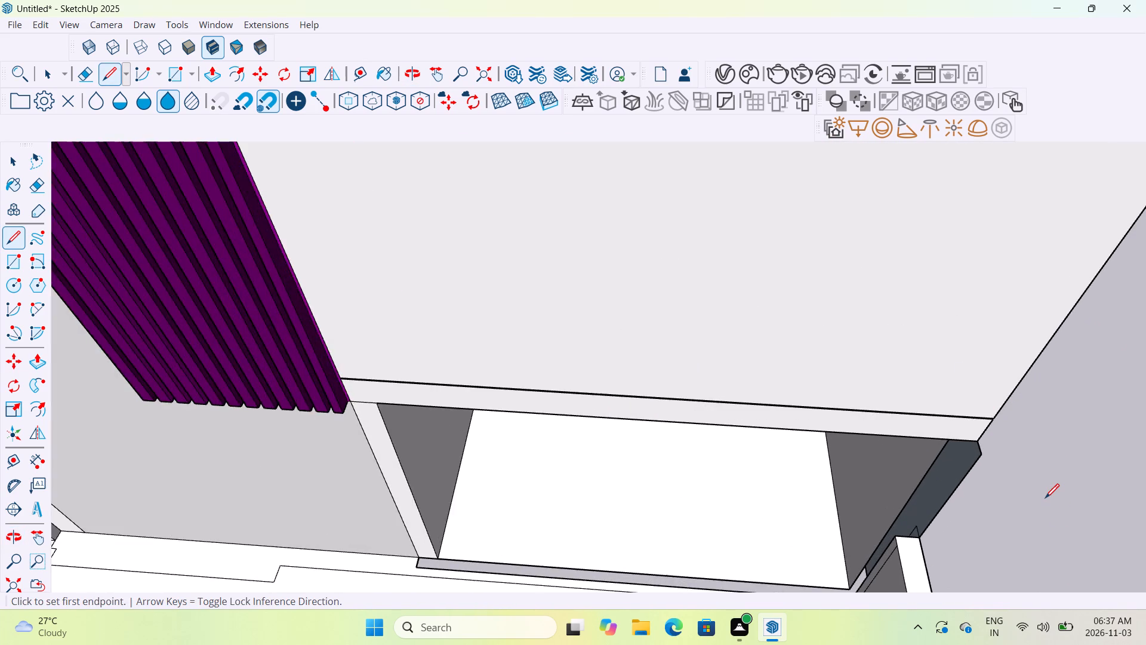
scroll(1045, 499, "up", 5)
scroll(968, 493, "down", 5)
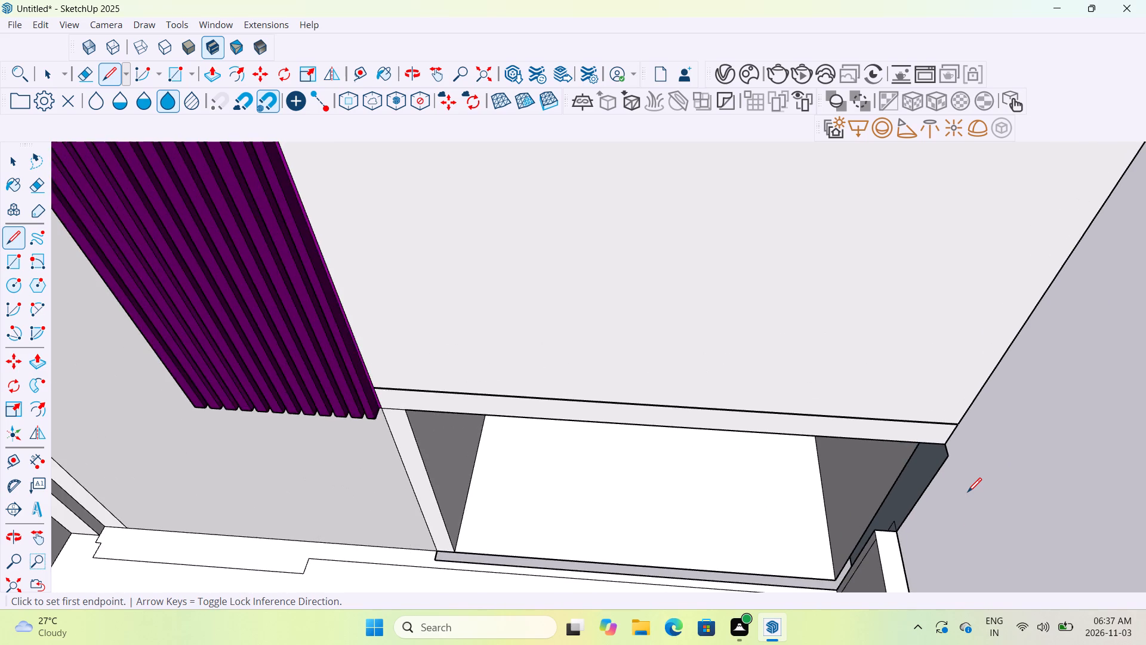
scroll(968, 493, "down", 2)
middle_click_drag(987, 514, 849, 506)
scroll(849, 506, "down", 7)
scroll(952, 575, "down", 7)
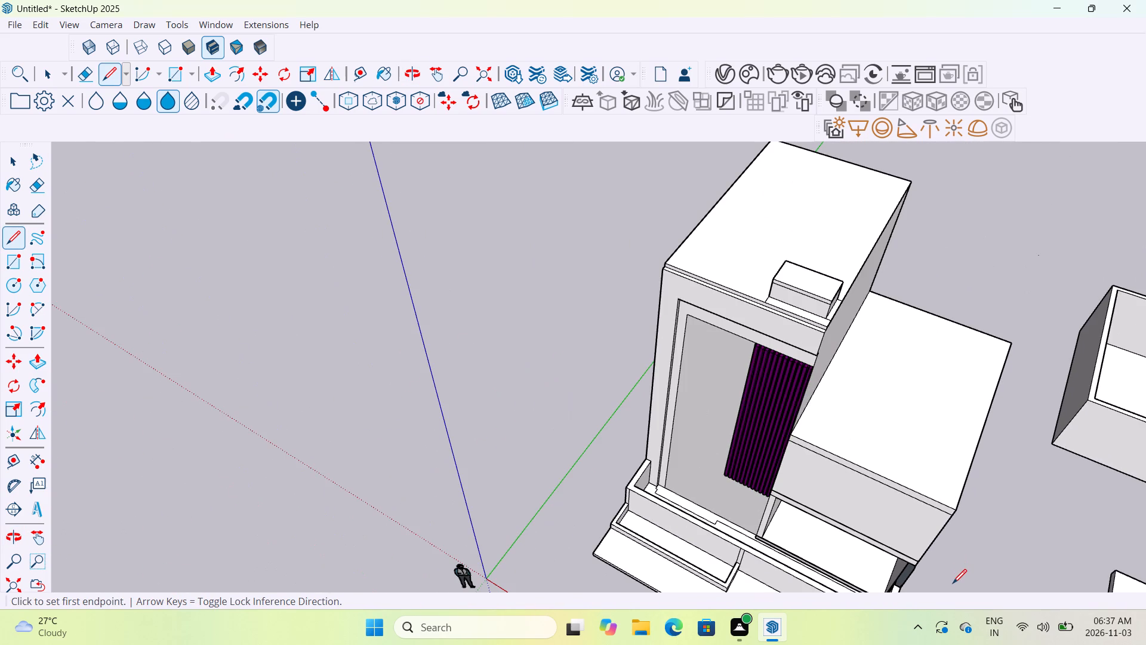
scroll(951, 562, "up", 4)
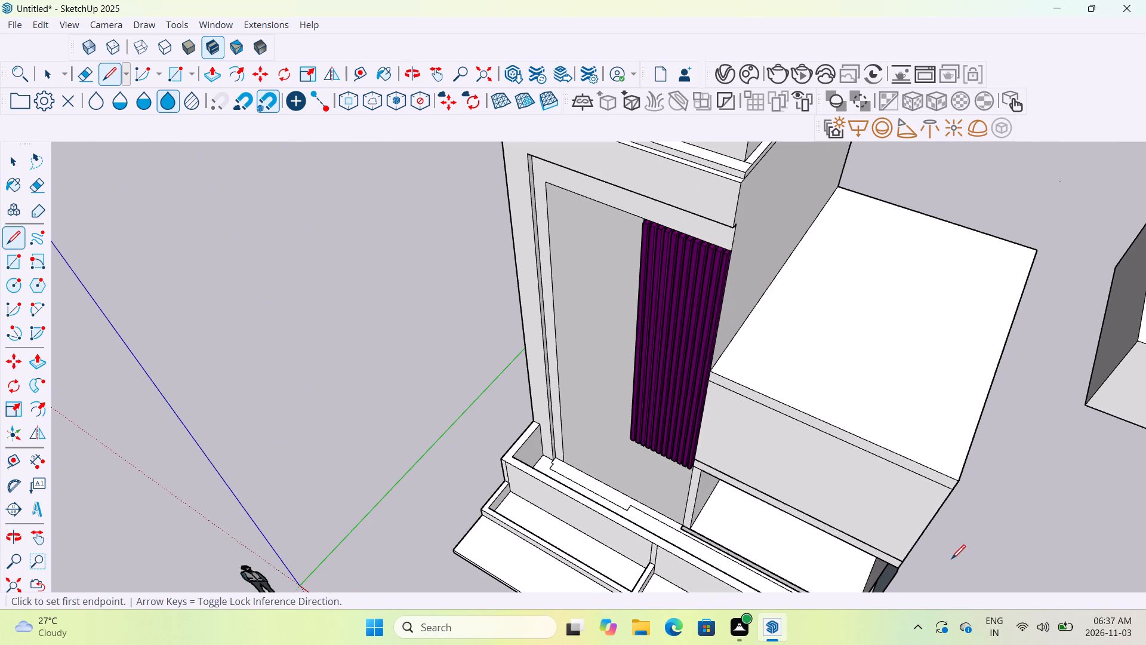
scroll(951, 560, "down", 20)
scroll(941, 570, "down", 7)
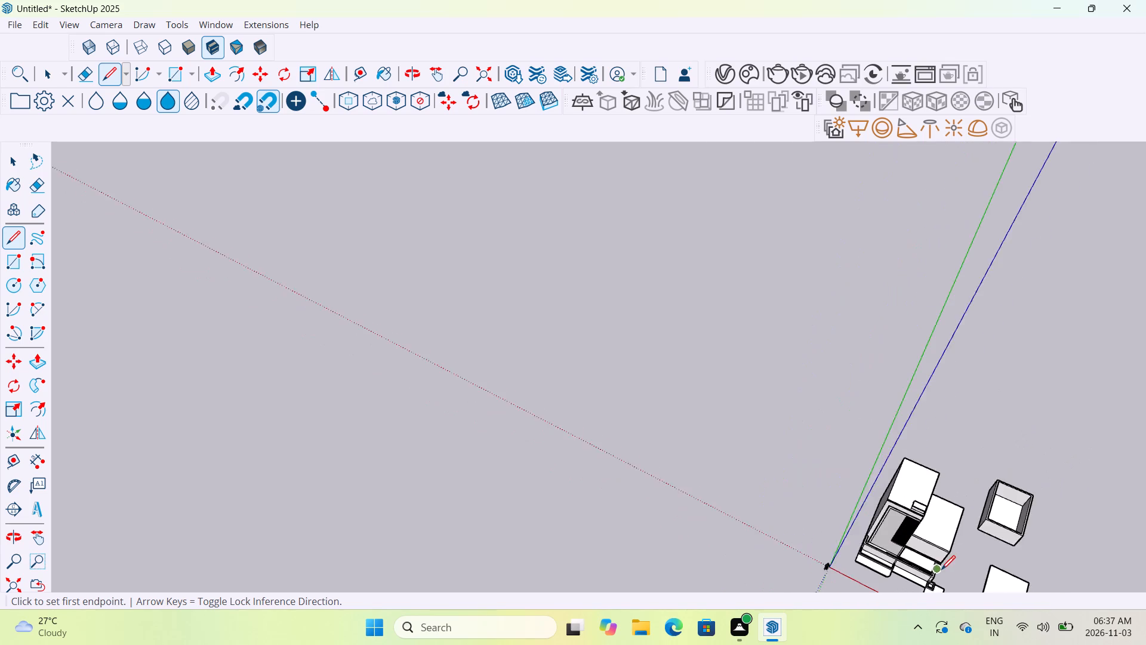
scroll(941, 571, "up", 20)
scroll(941, 571, "up", 6)
scroll(941, 566, "down", 1)
scroll(941, 566, "up", 16)
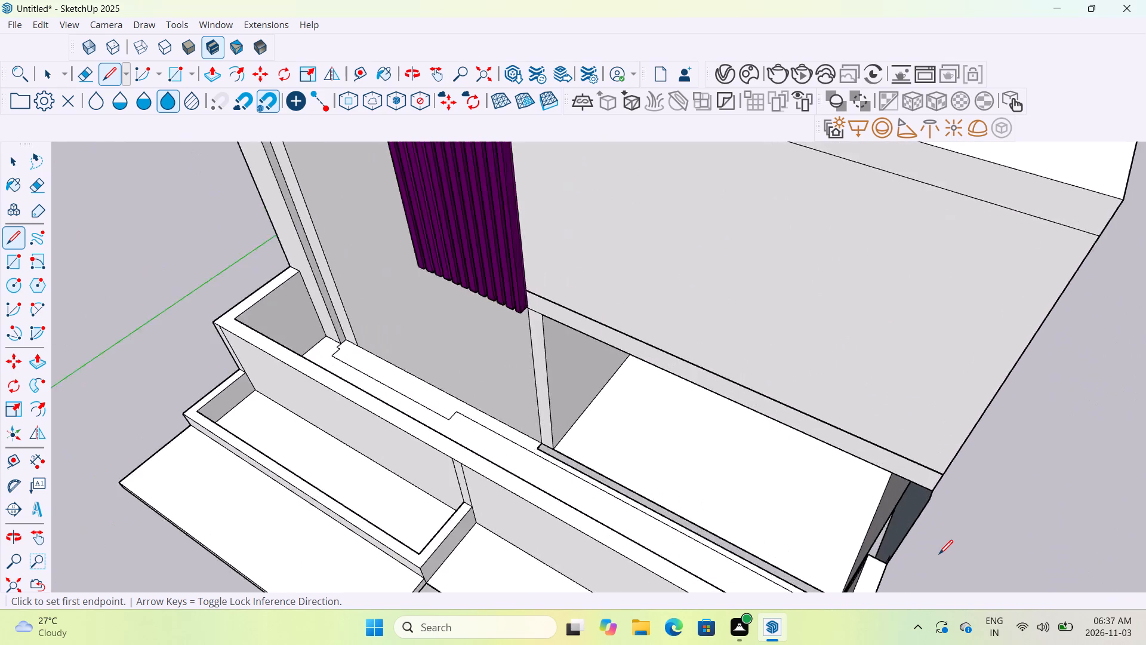
scroll(939, 555, "up", 6)
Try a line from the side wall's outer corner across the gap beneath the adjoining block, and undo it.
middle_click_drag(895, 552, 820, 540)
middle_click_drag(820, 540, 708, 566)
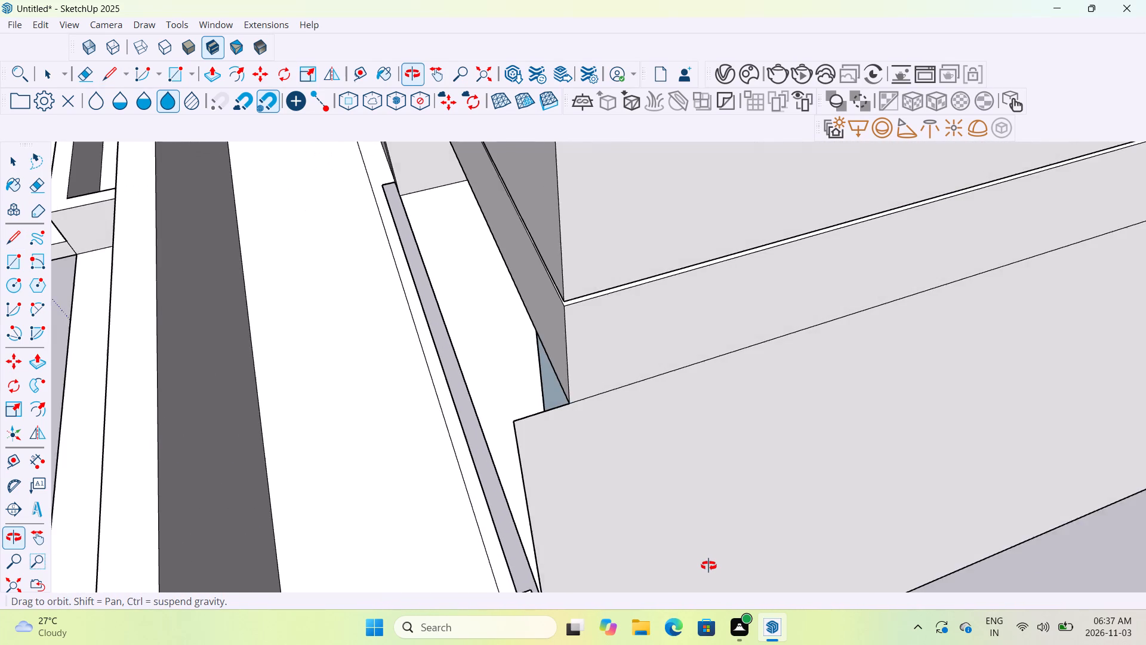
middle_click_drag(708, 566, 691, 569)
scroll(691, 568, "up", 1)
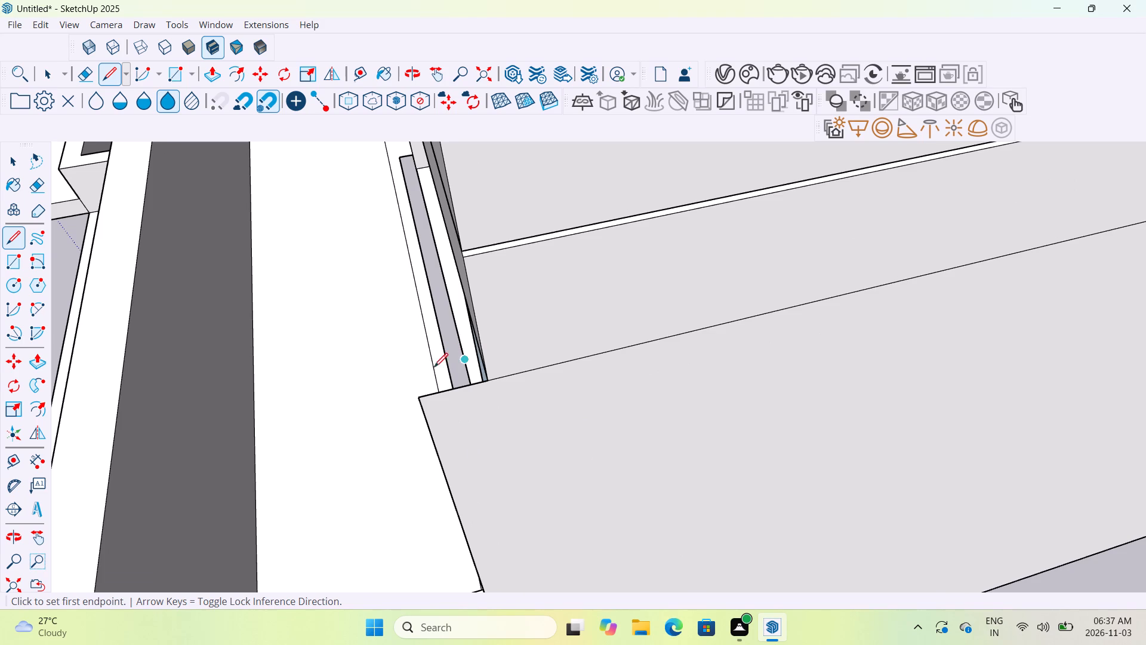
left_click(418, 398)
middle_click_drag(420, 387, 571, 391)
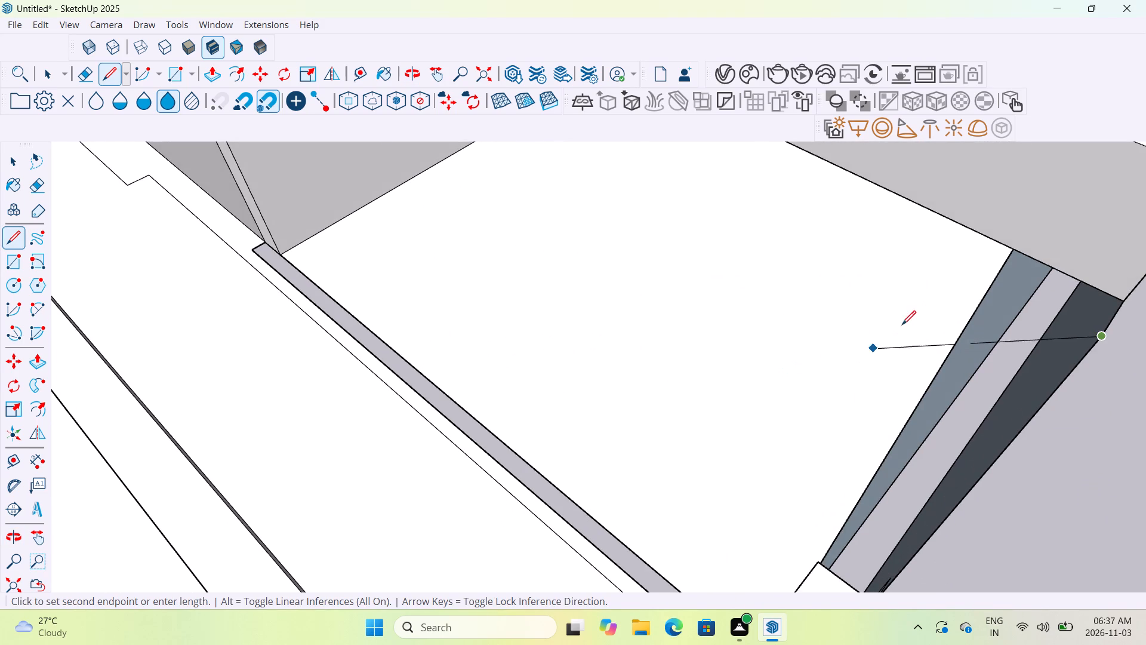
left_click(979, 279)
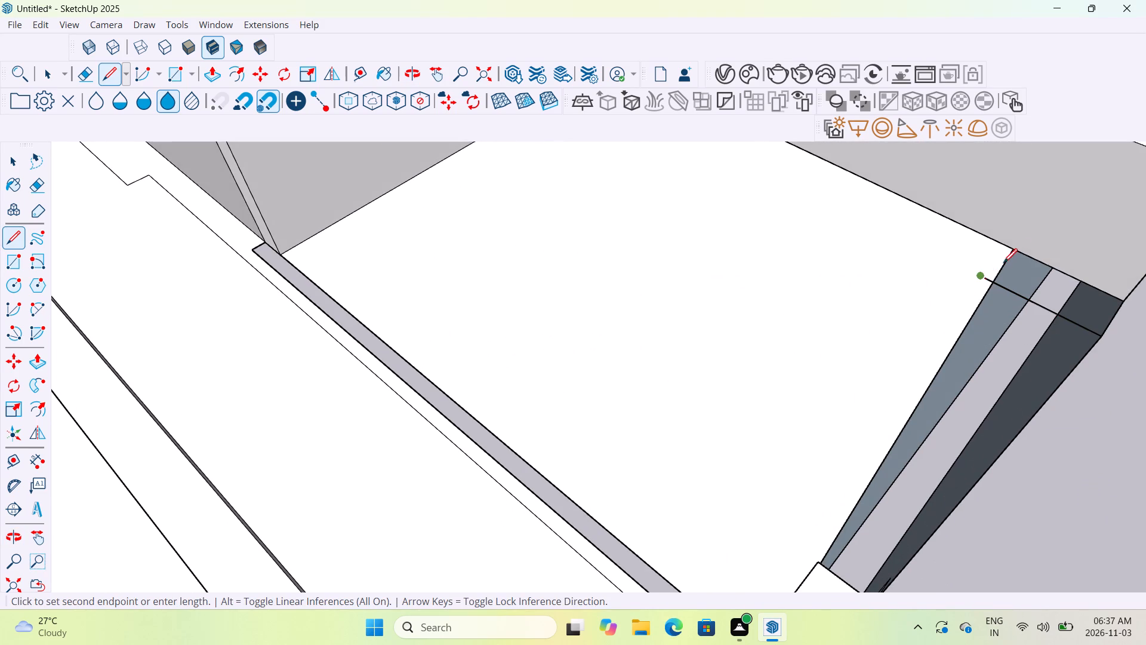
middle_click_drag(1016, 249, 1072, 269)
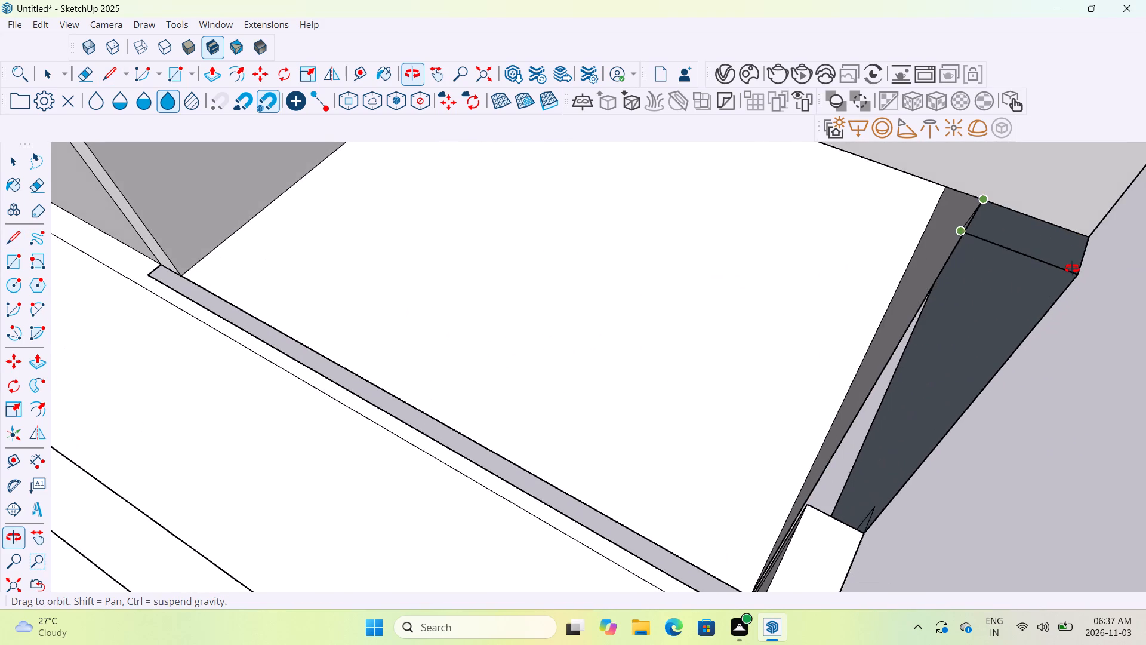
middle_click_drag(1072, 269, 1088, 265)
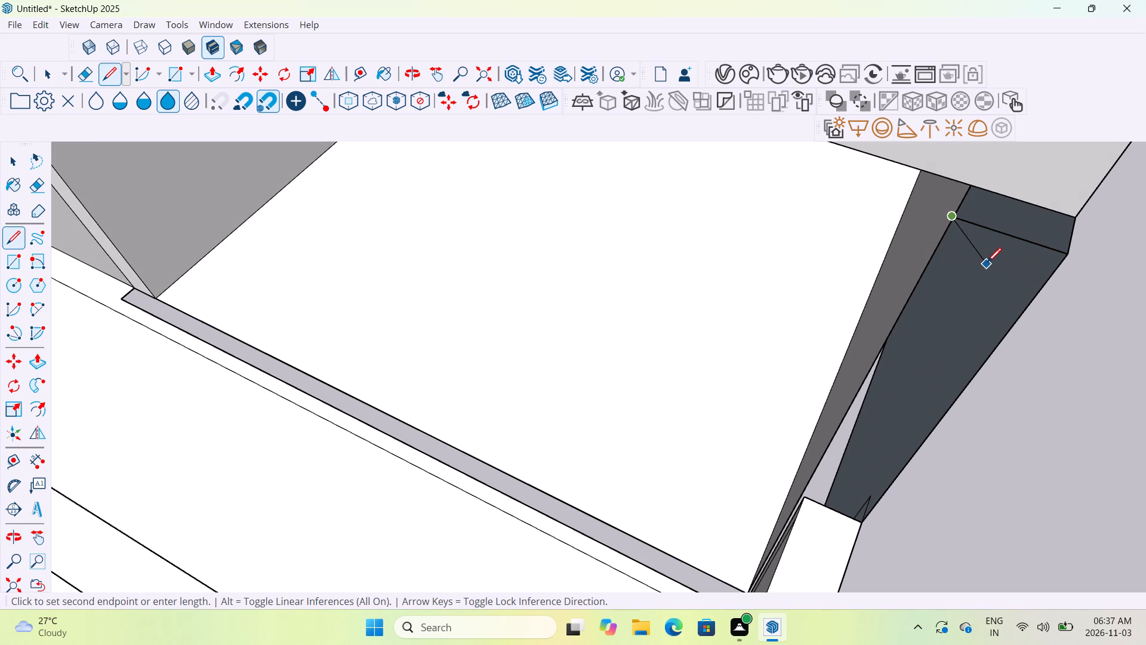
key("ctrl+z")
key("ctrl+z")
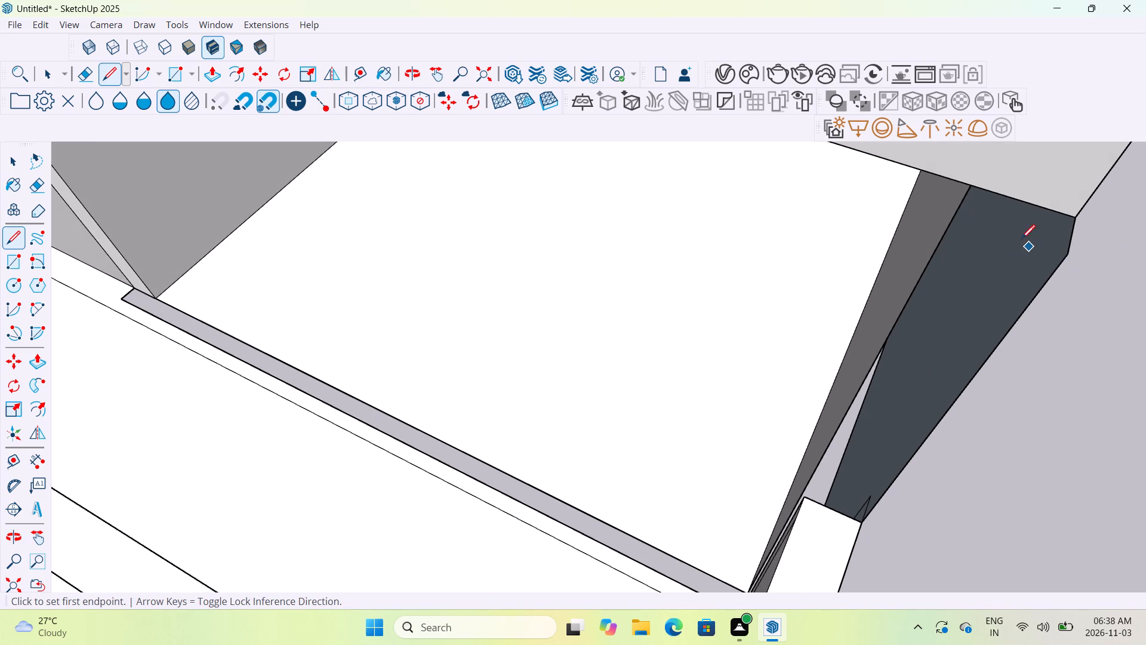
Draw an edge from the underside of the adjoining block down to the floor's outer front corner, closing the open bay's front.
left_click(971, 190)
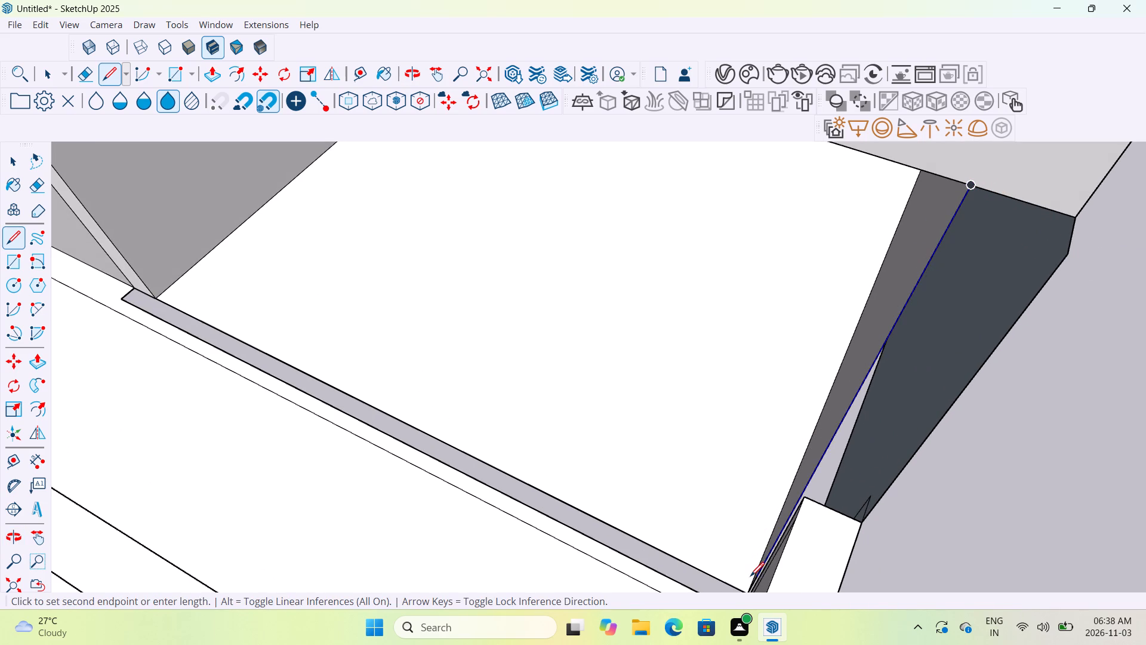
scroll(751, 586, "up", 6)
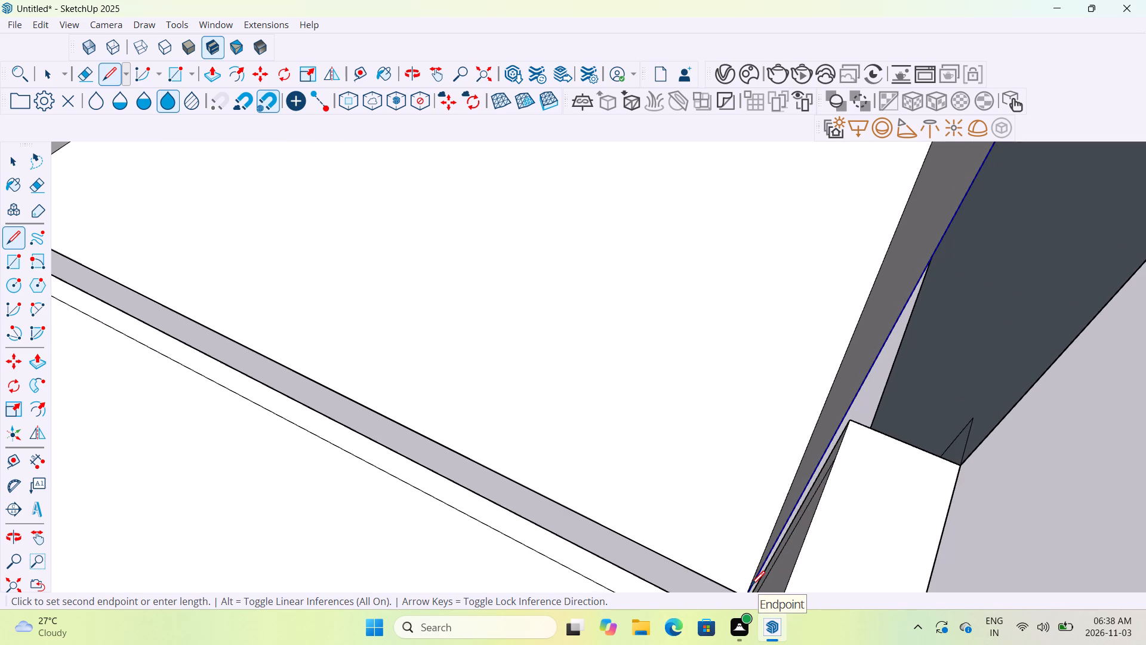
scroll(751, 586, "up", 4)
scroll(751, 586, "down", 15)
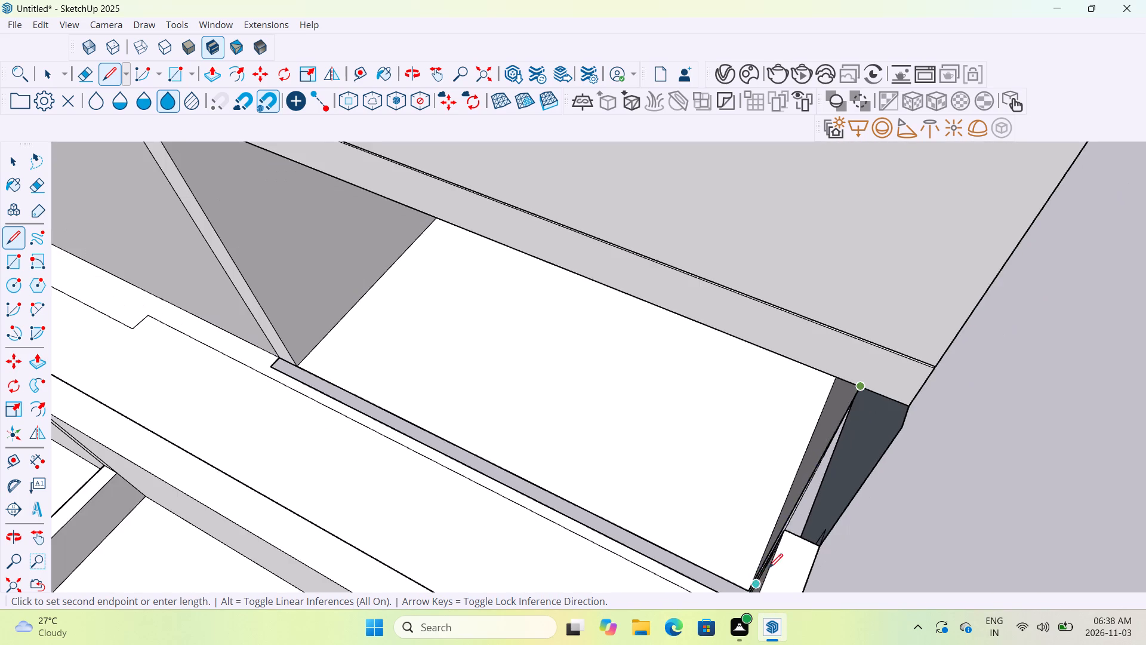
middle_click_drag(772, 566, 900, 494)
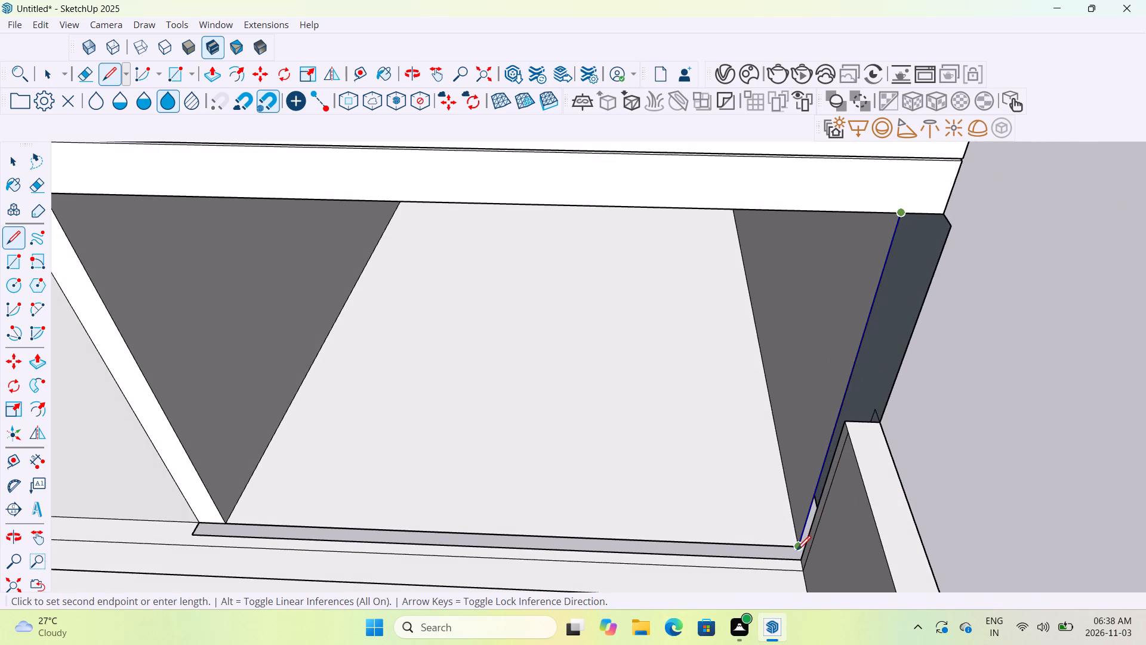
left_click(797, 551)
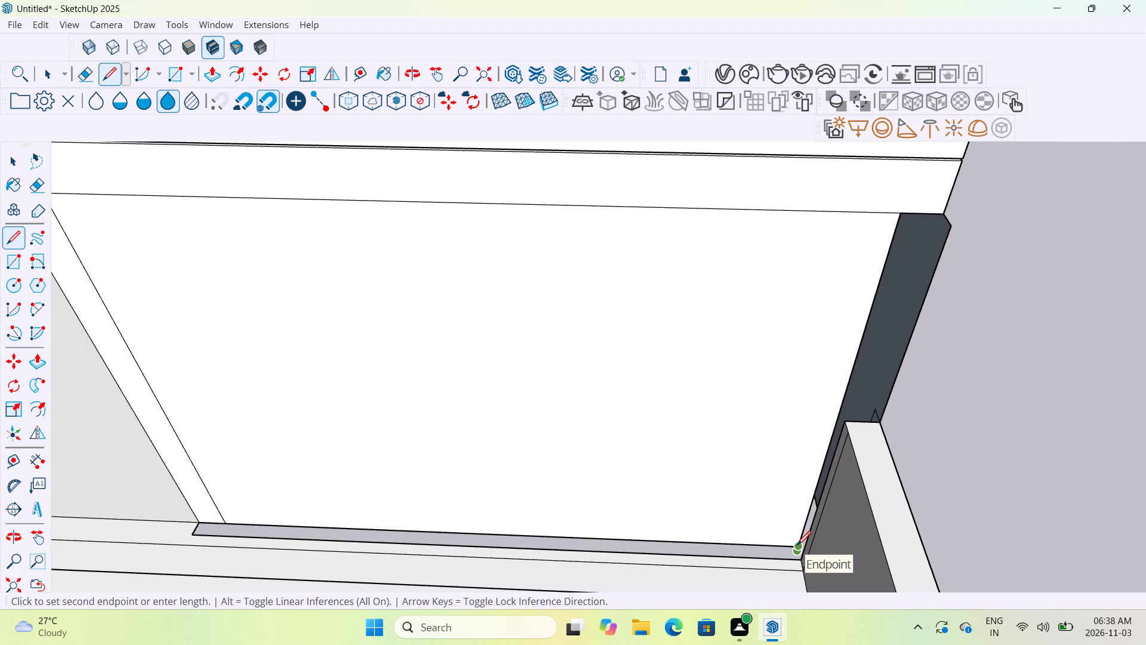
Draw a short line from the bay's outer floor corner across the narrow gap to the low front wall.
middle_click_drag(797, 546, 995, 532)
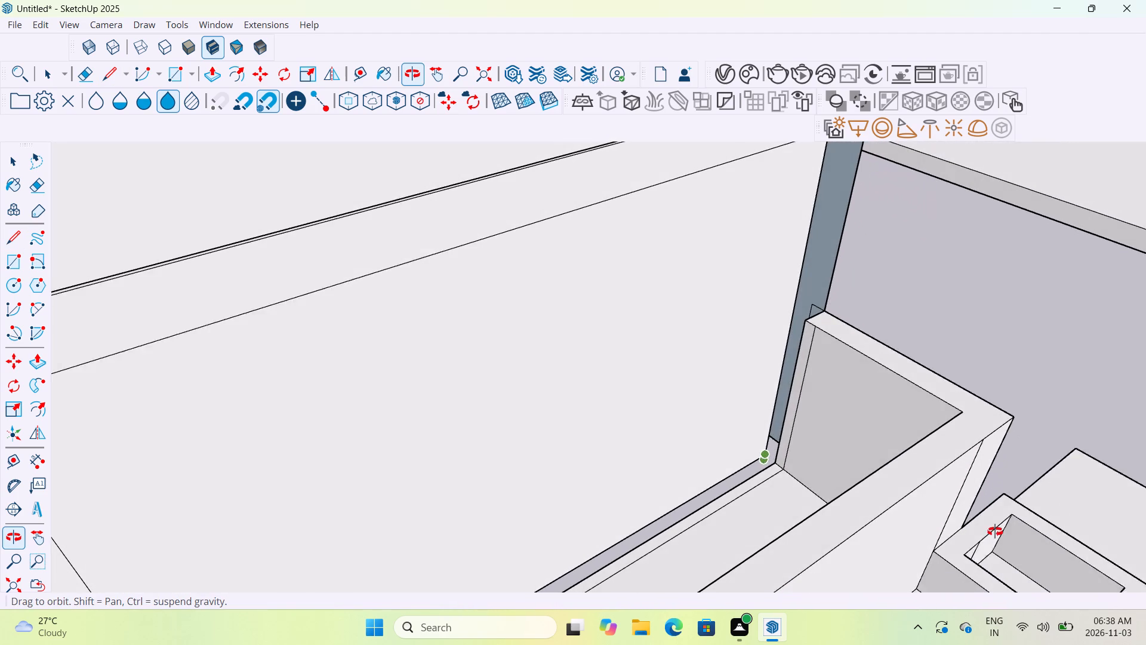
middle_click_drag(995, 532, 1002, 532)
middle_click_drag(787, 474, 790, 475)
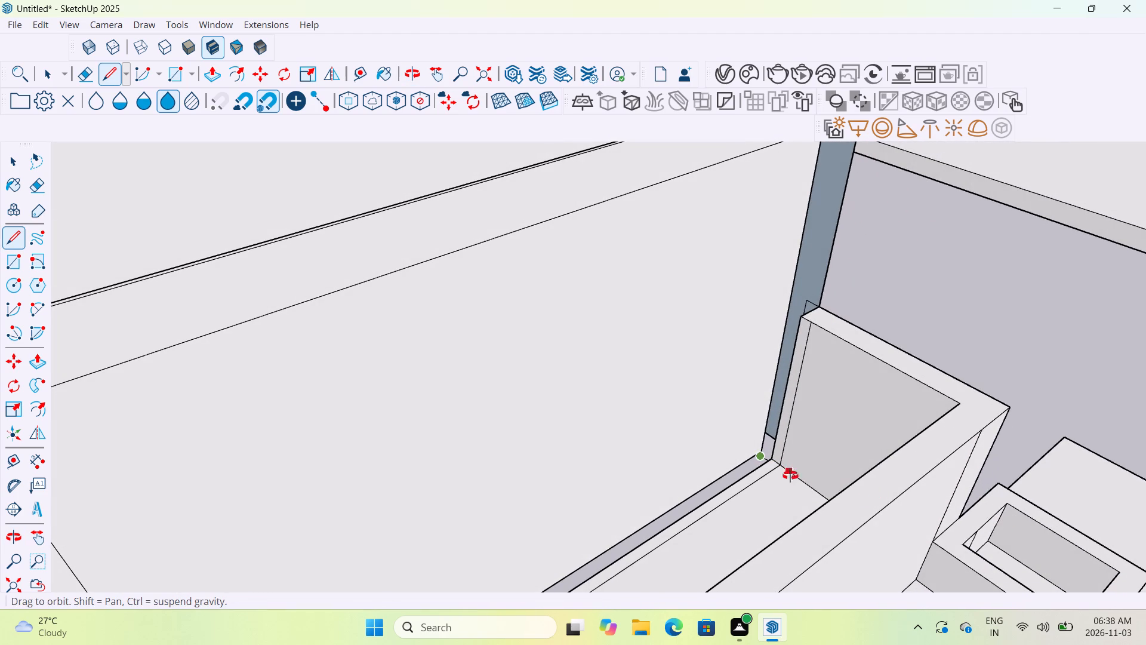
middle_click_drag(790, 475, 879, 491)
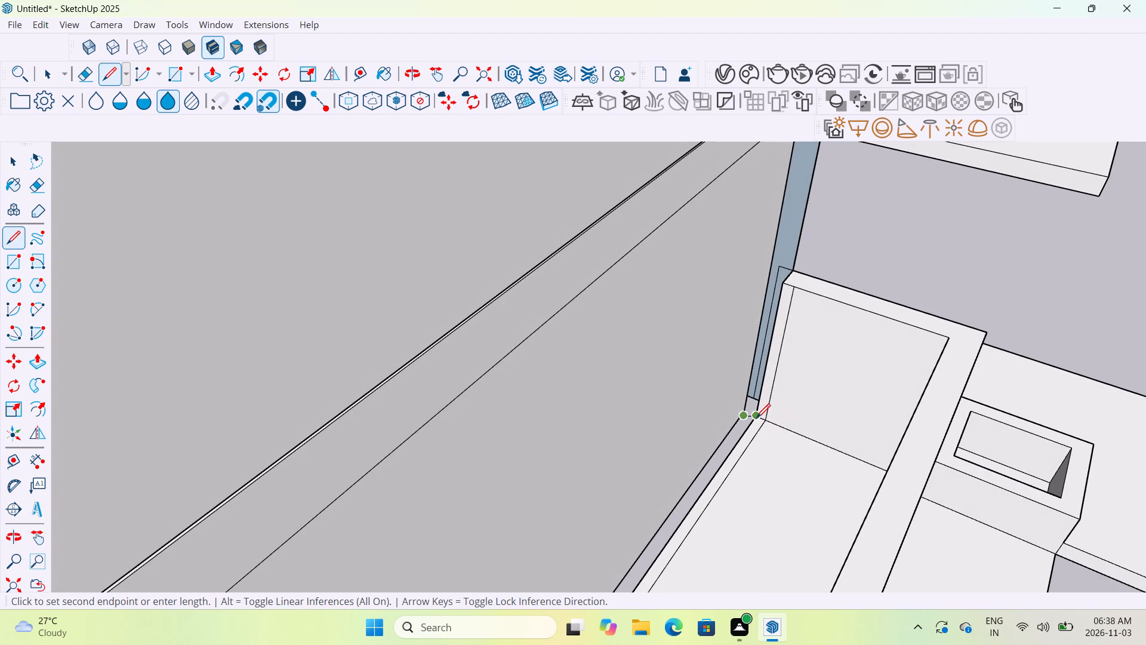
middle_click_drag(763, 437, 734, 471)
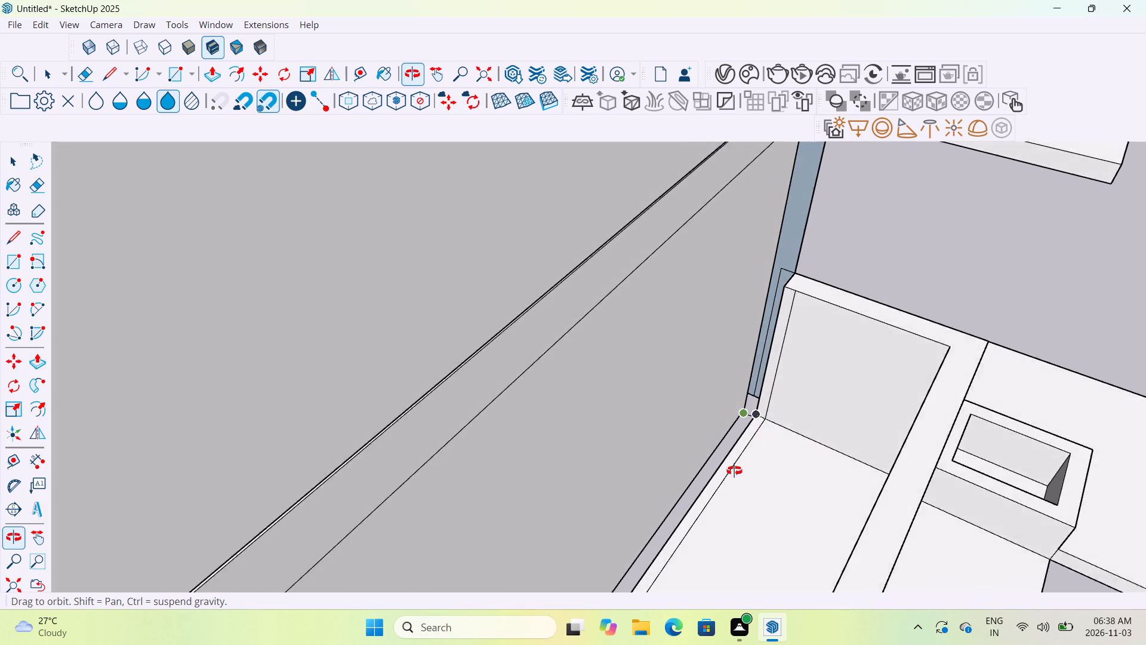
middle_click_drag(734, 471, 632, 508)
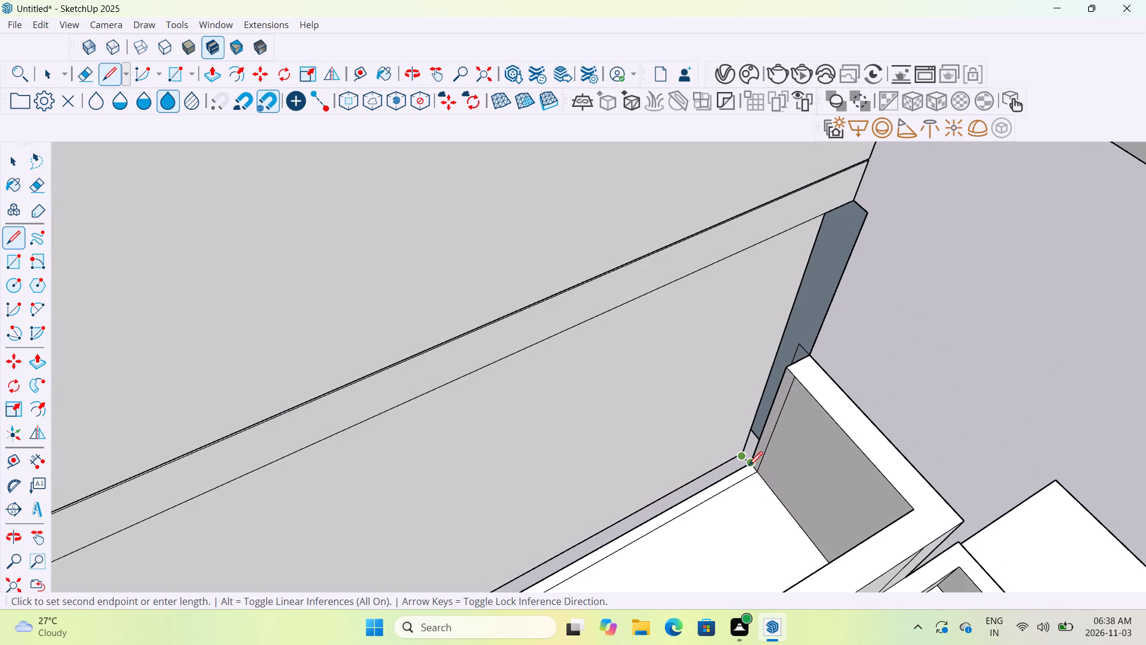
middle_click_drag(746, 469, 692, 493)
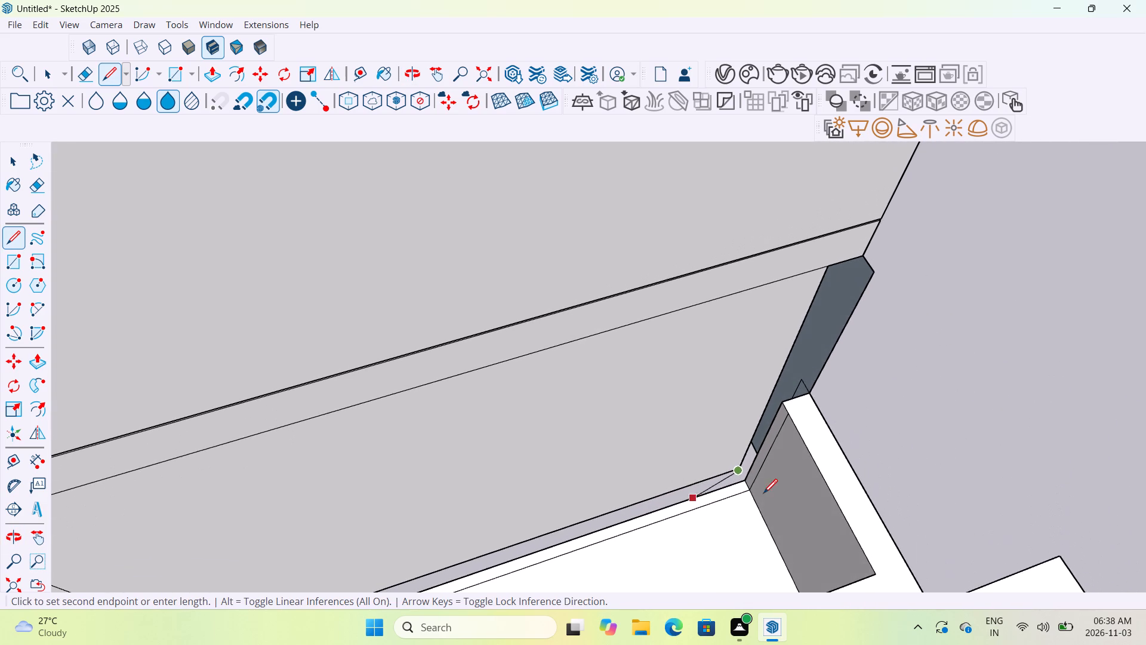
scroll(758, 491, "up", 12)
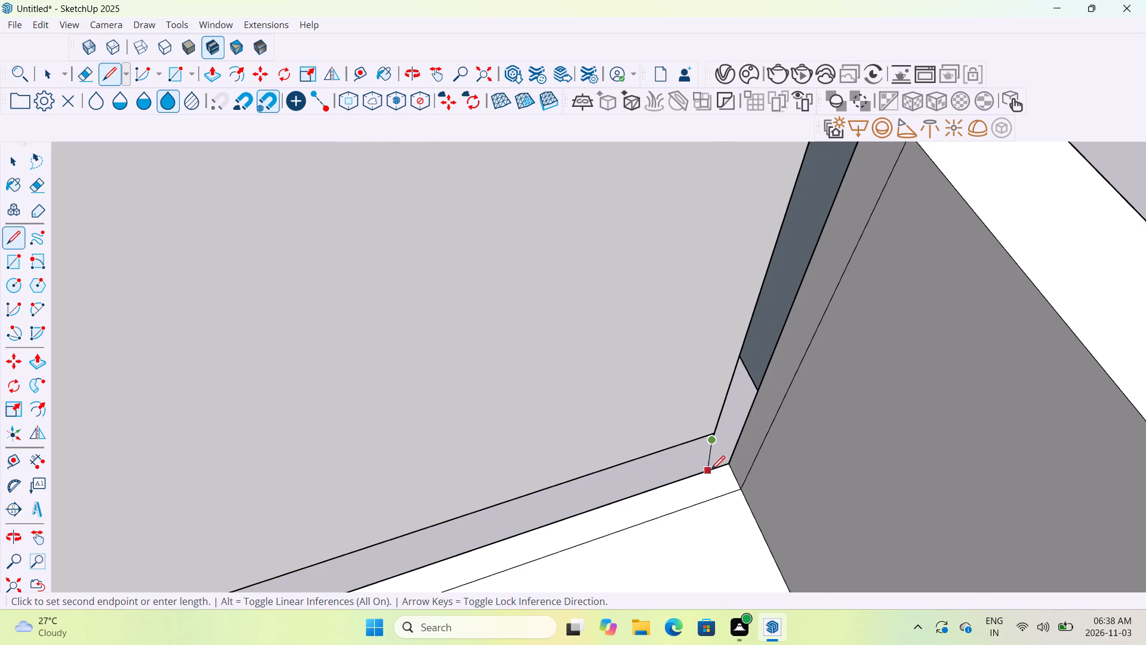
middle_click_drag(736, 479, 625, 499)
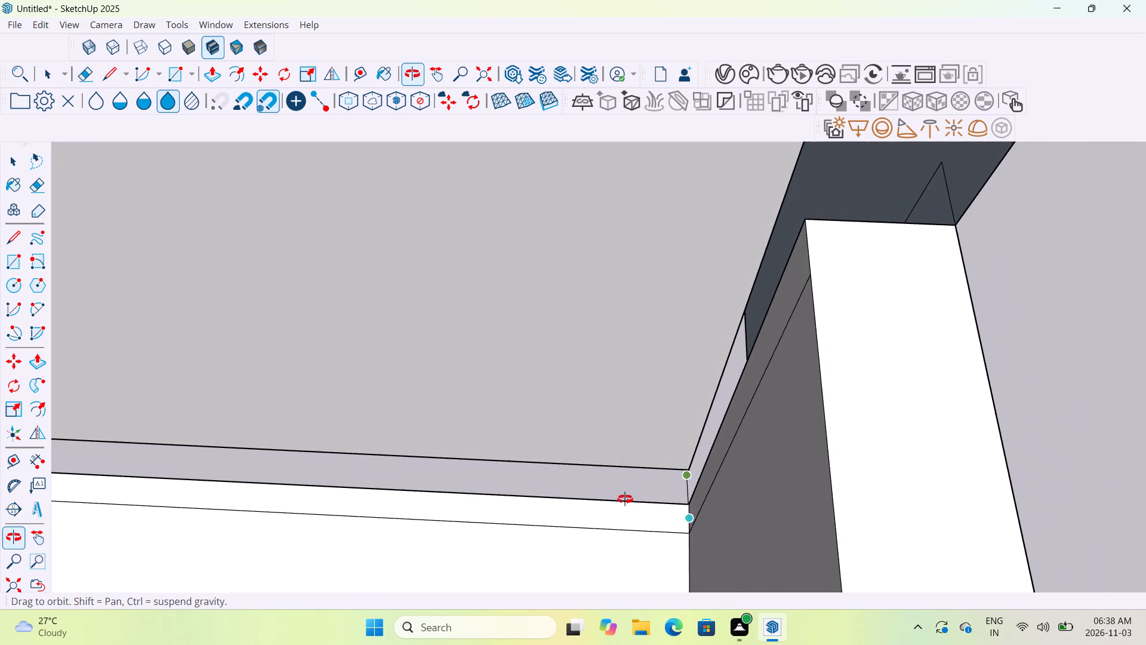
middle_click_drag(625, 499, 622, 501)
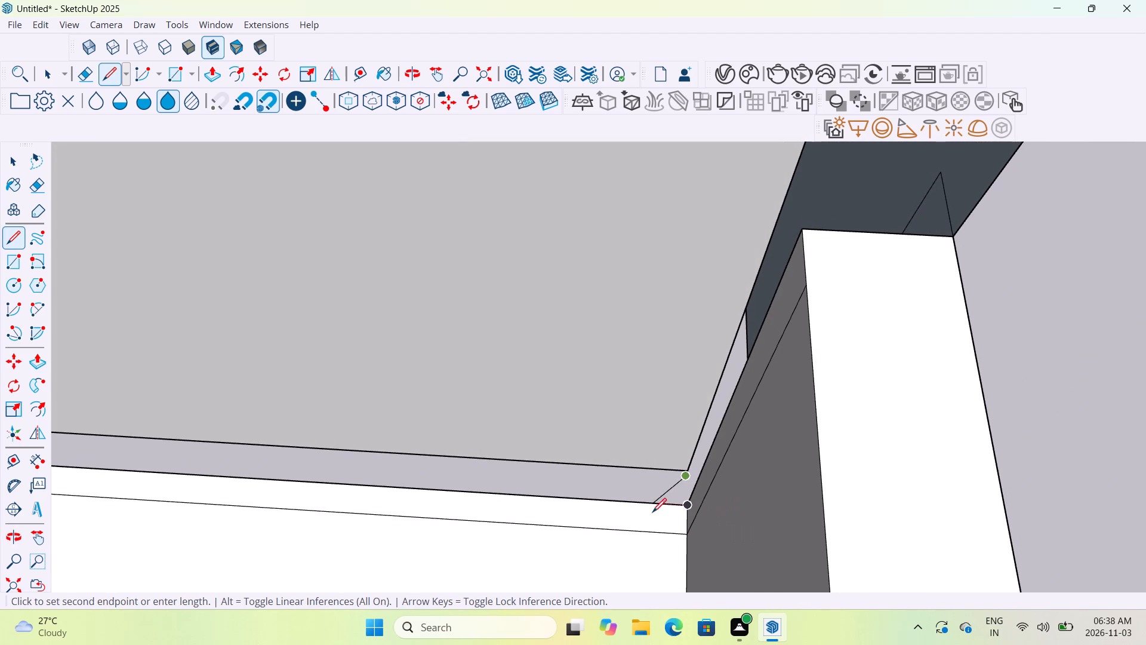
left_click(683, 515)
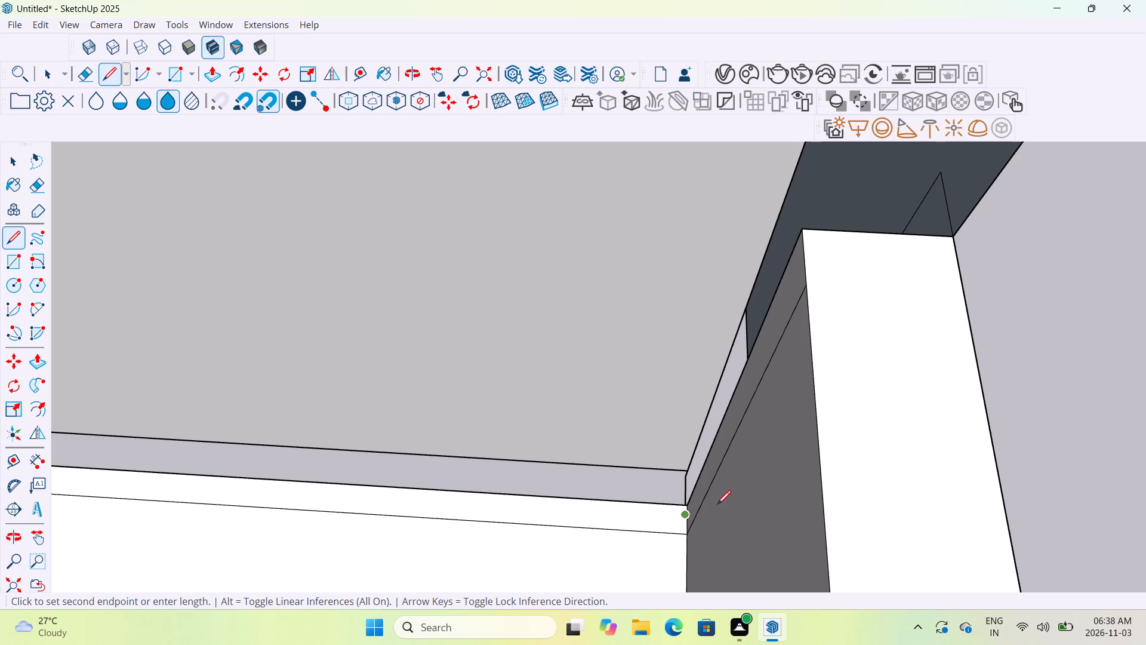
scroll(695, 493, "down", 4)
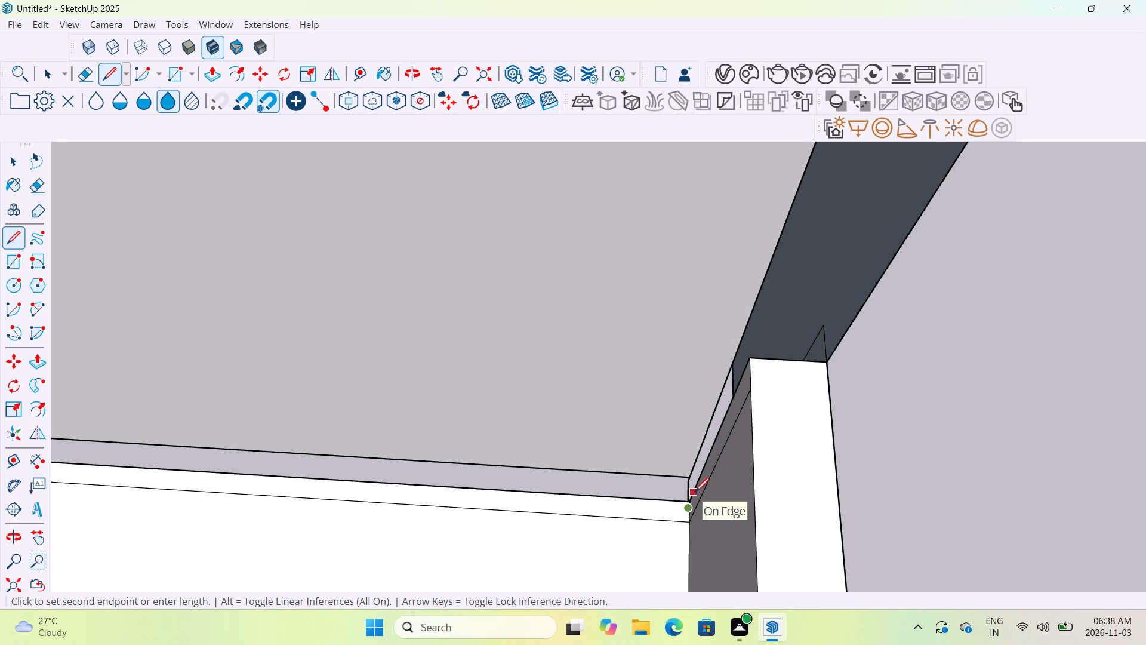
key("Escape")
Examine the corner where the floor gap meets the side wall and the low front wall.
middle_click_drag(858, 488, 870, 545)
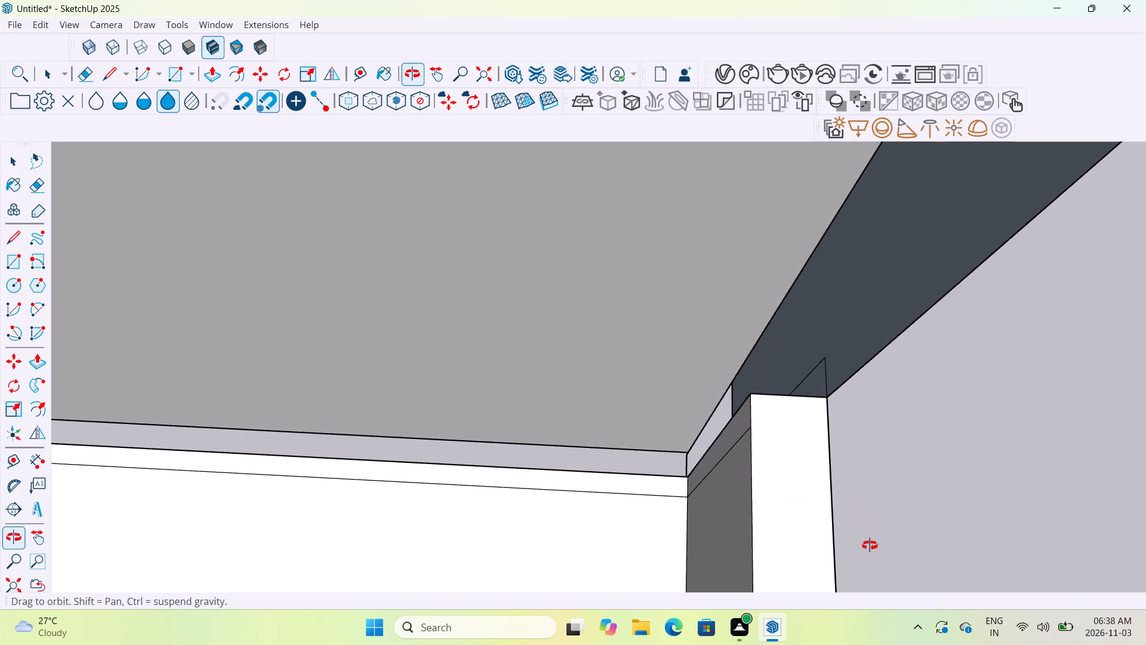
middle_click_drag(870, 545, 1056, 549)
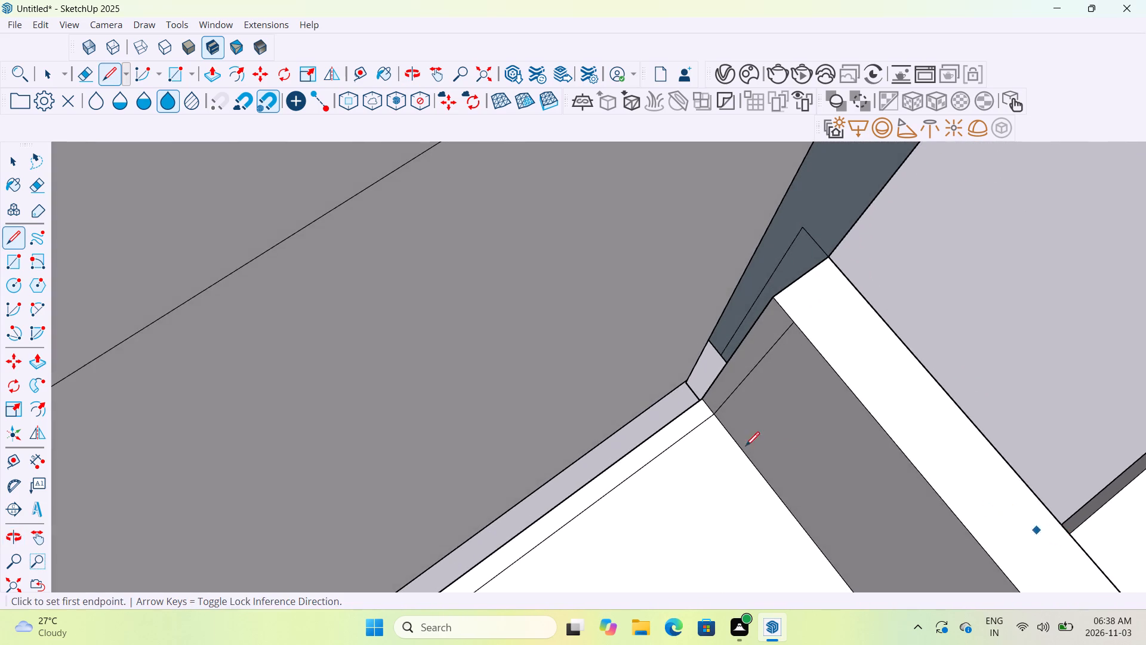
middle_click_drag(745, 447, 863, 457)
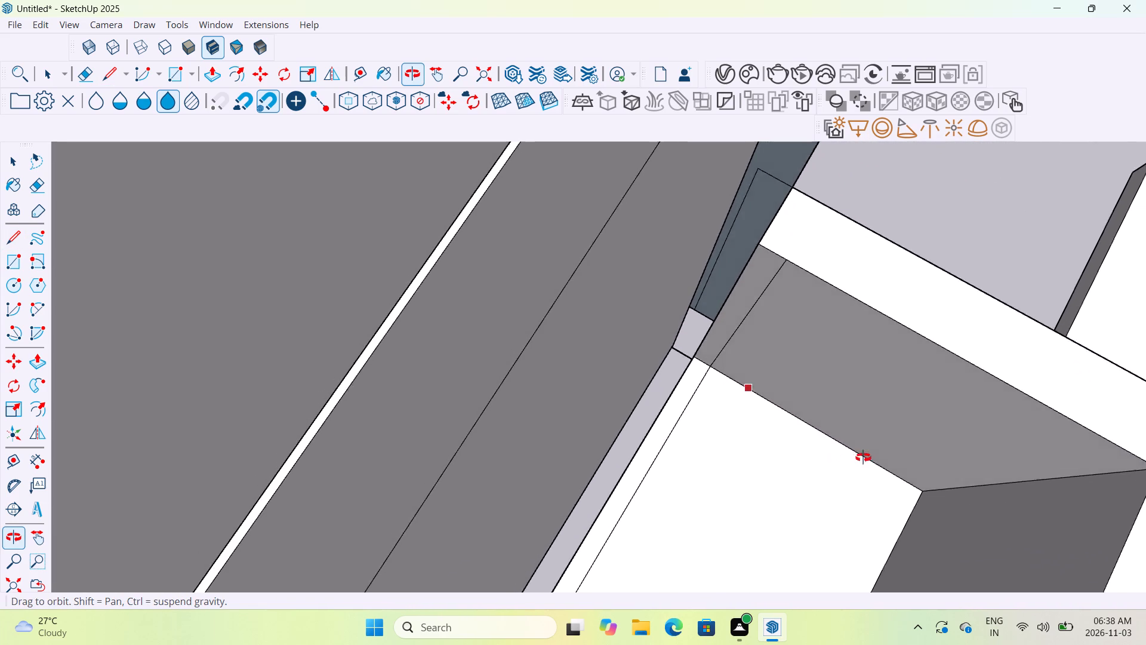
middle_click_drag(863, 457, 888, 463)
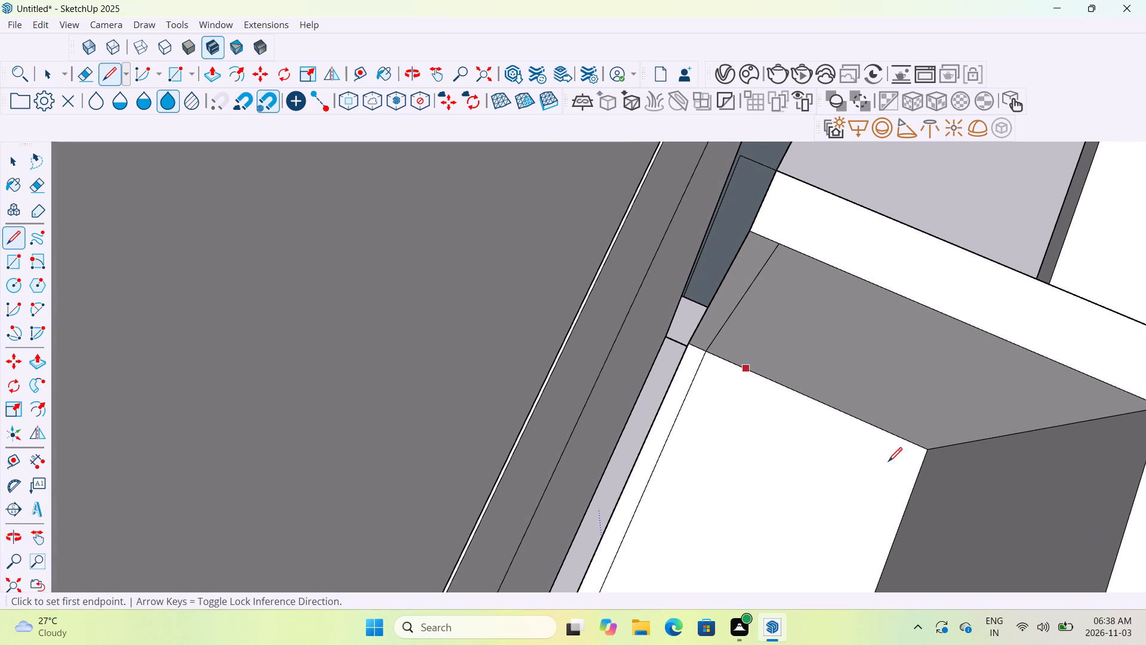
scroll(714, 355, "up", 7)
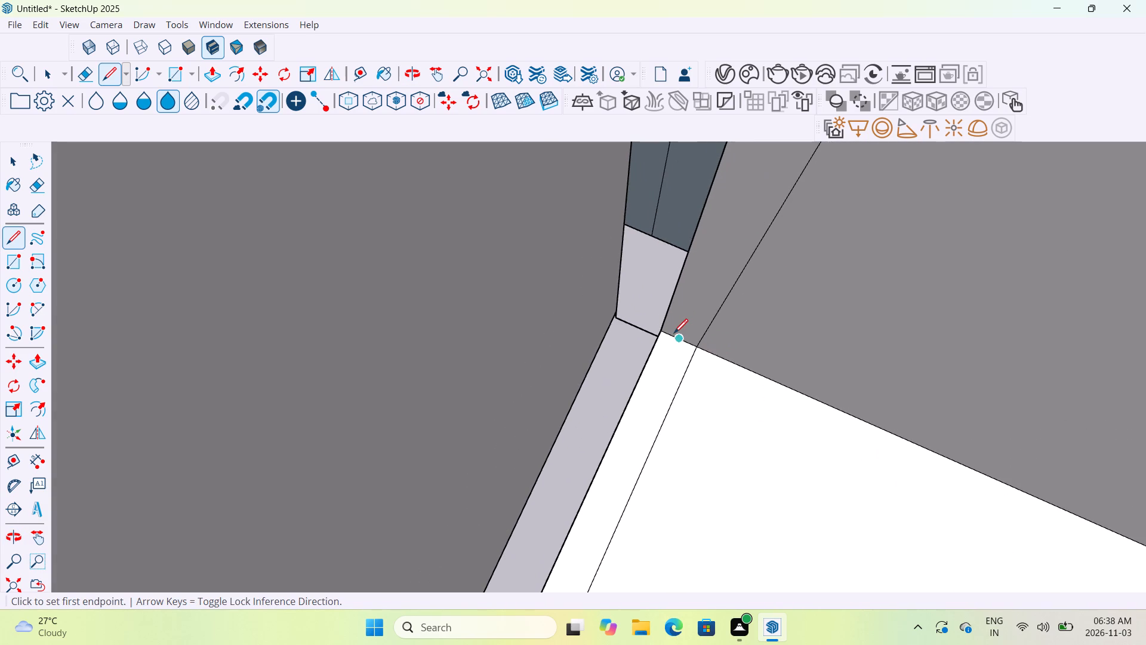
scroll(674, 334, "down", 10)
scroll(674, 334, "up", 1)
scroll(674, 334, "down", 13)
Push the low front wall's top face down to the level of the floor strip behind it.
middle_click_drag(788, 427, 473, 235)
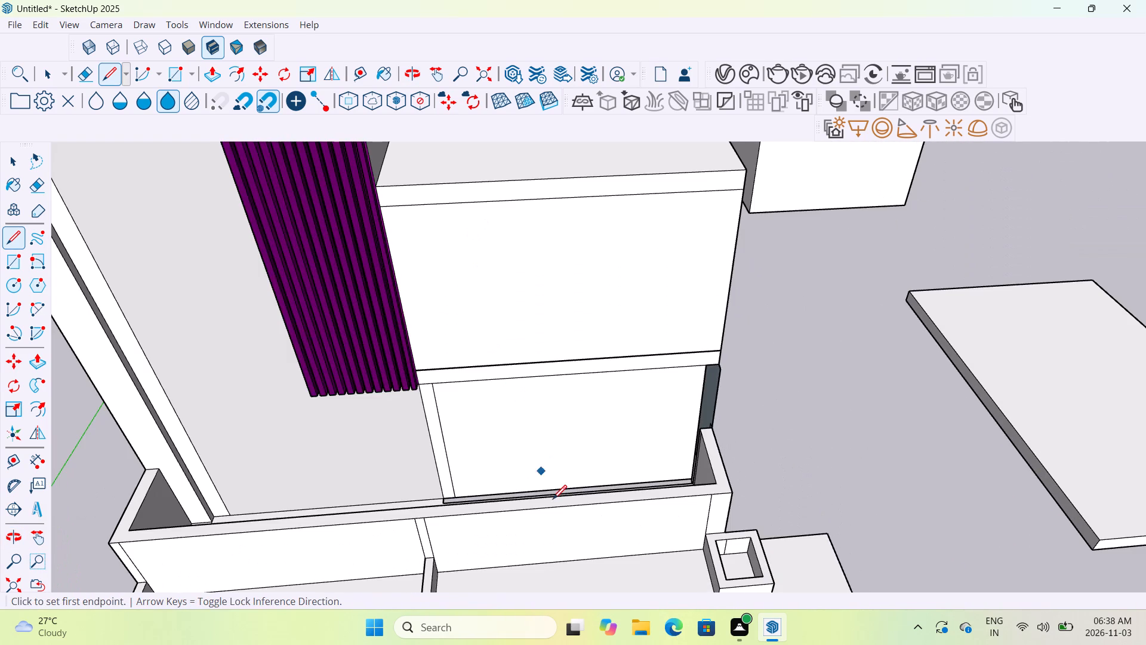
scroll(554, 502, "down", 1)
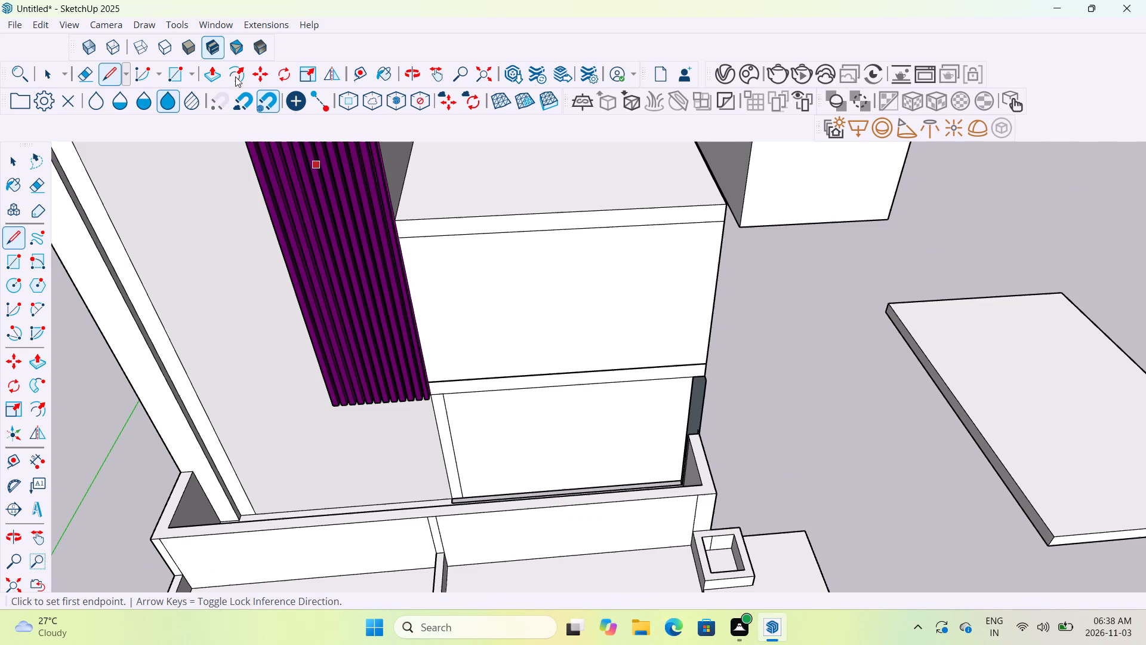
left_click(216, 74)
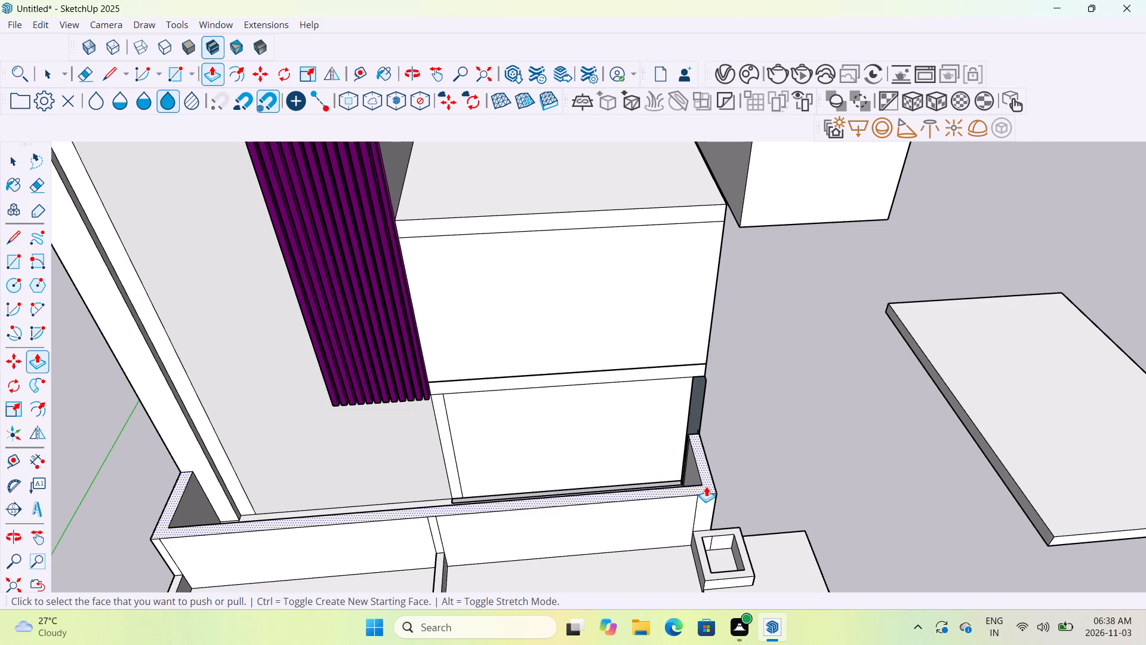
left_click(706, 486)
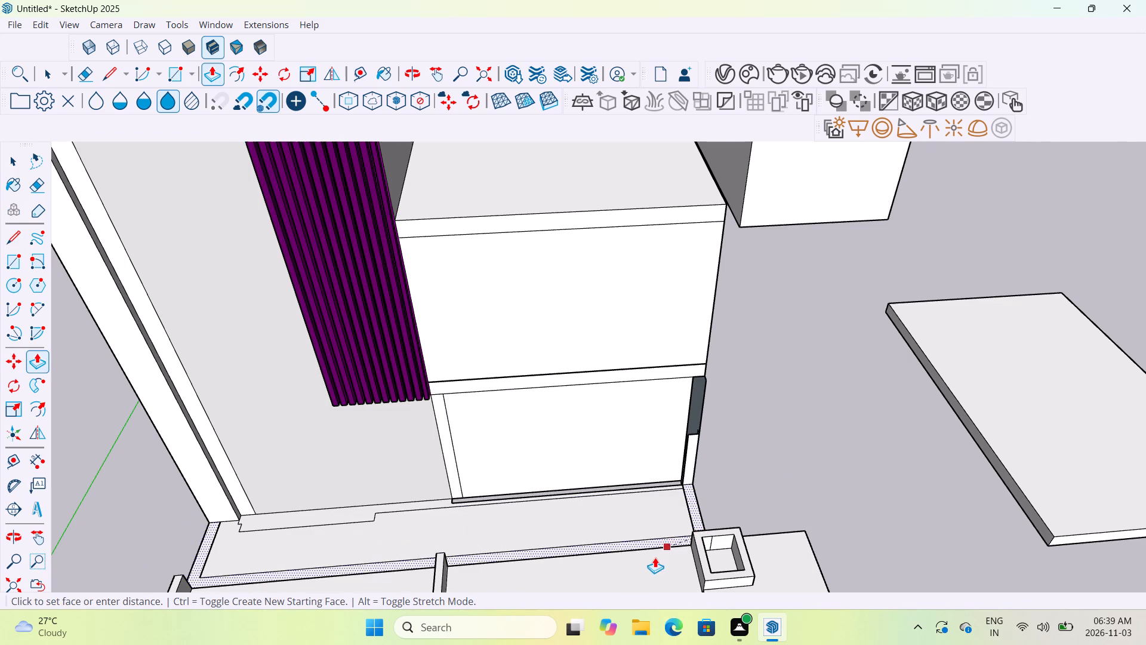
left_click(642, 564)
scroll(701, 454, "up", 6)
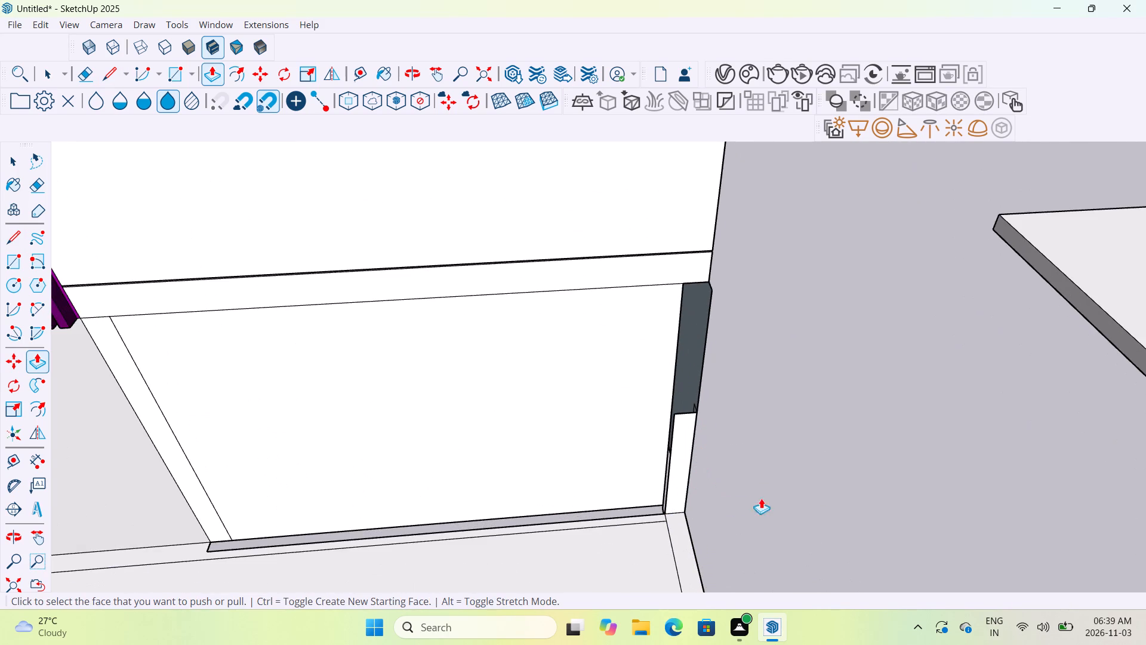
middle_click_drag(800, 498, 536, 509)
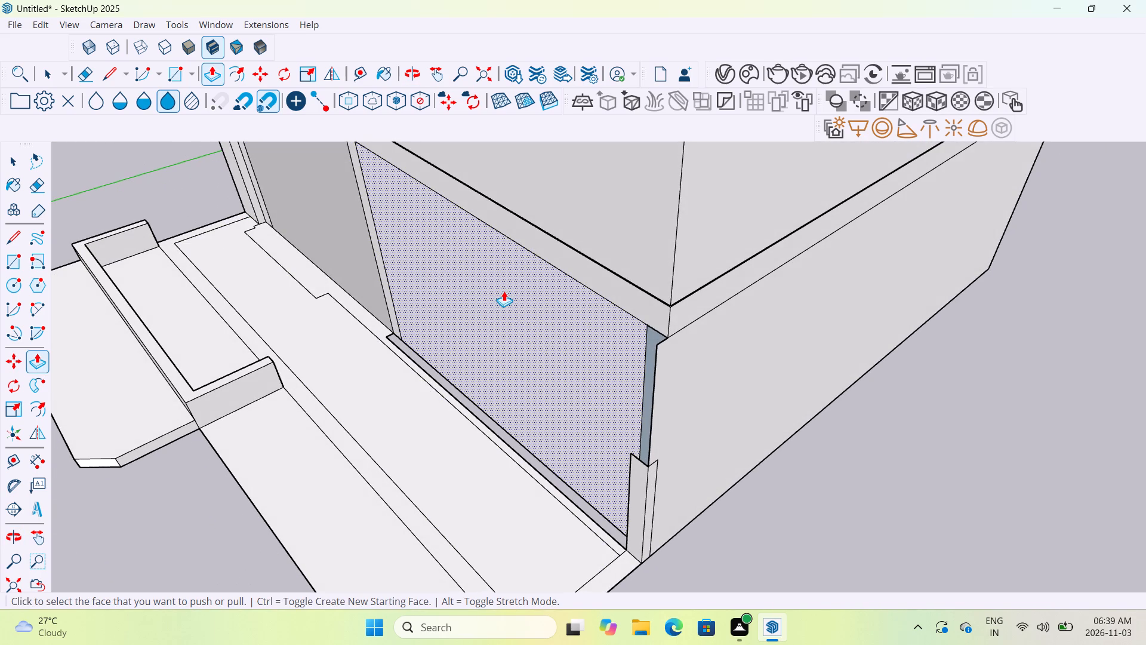
Undo the low wall change, the added lines and the bay edits, back to the closed flat wall beneath the adjoining block.
key("ctrl+z")
key("ctrl+z")
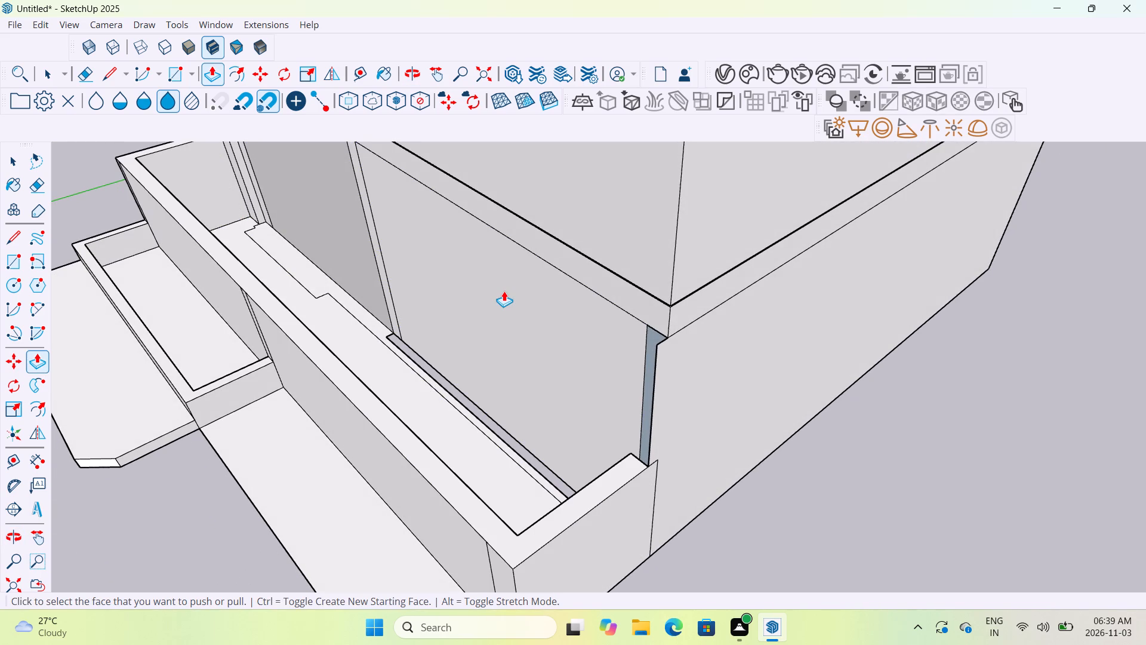
key("ctrl+z")
key("ctrl+z")
key("ctrl+z")
key("ctrl+z")
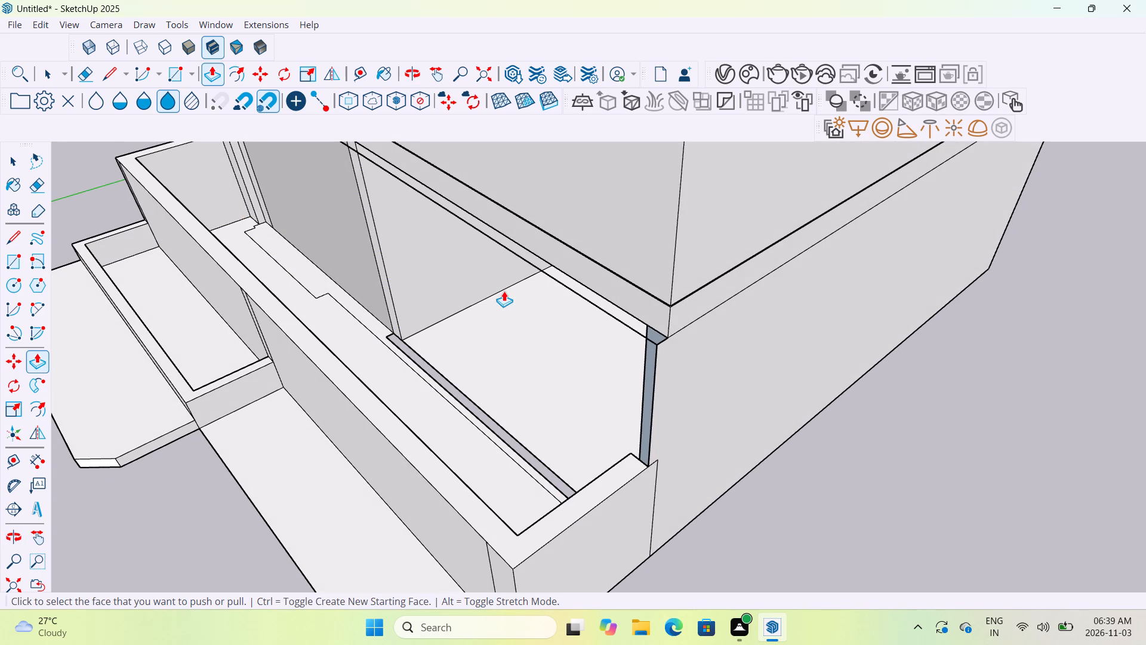
key("ctrl+z")
key("ctrl+z")
key("ctrl+z")
key("ctrl+z")
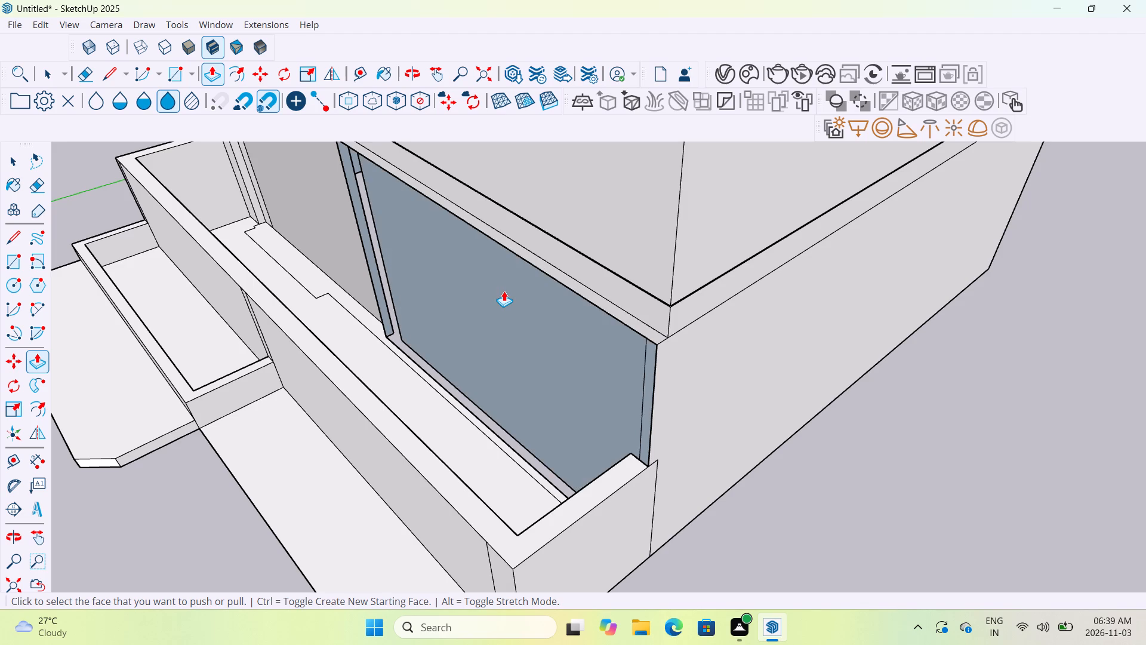
key("ctrl+z")
key("ctrl+z")
key("ctrl+z")
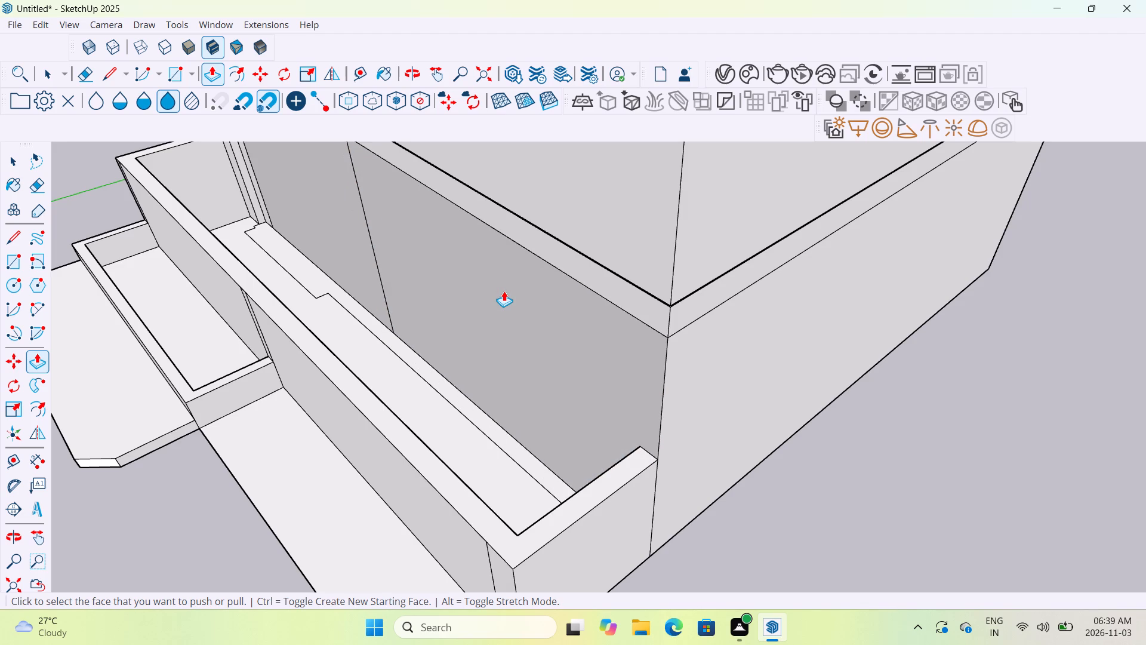
Push the top of the low front wall down to the level of the floor strip behind it.
left_click(434, 456)
left_click(369, 545)
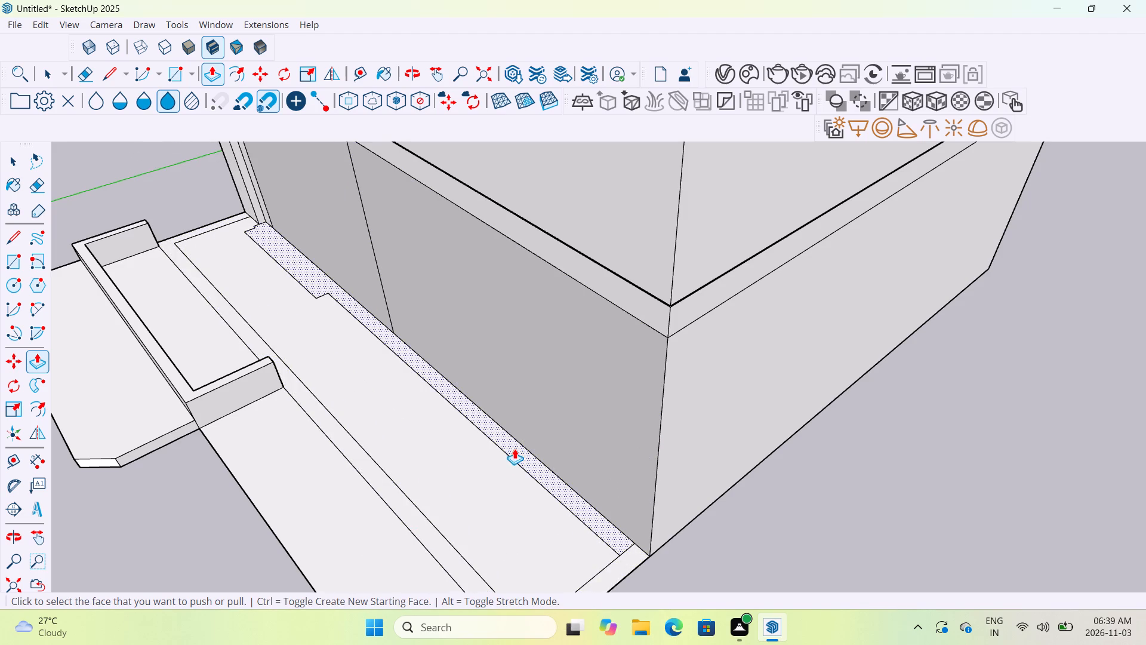
Push the front wall face beneath the adjoining block inward to form a shallow recess.
left_click(517, 337)
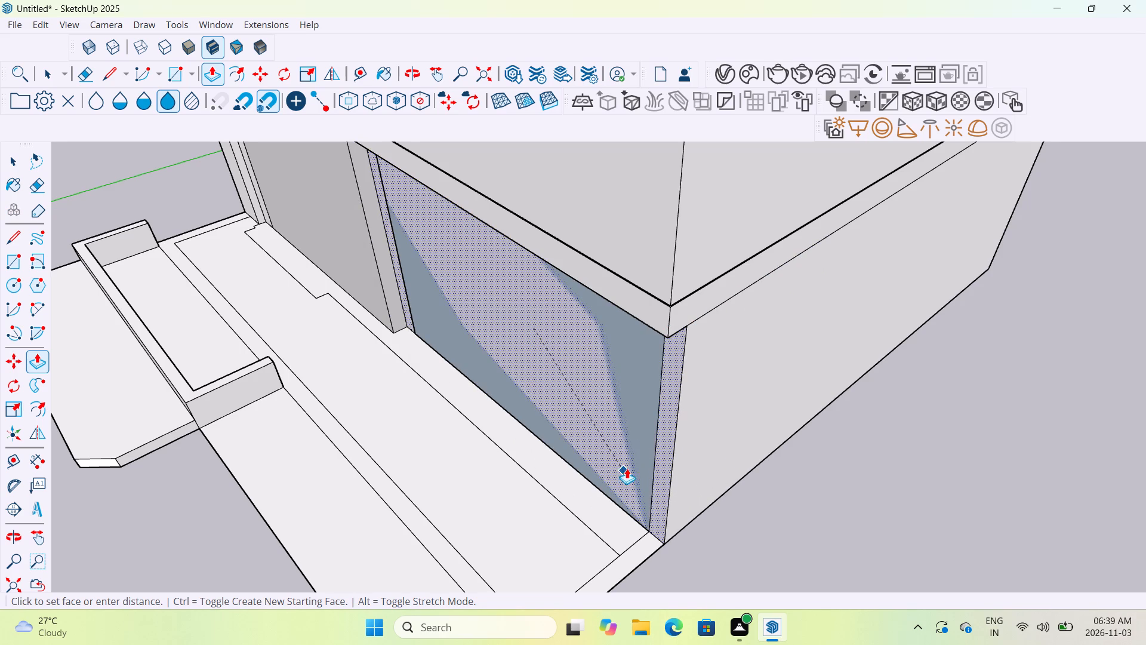
left_click(659, 459)
middle_click_drag(609, 450, 762, 373)
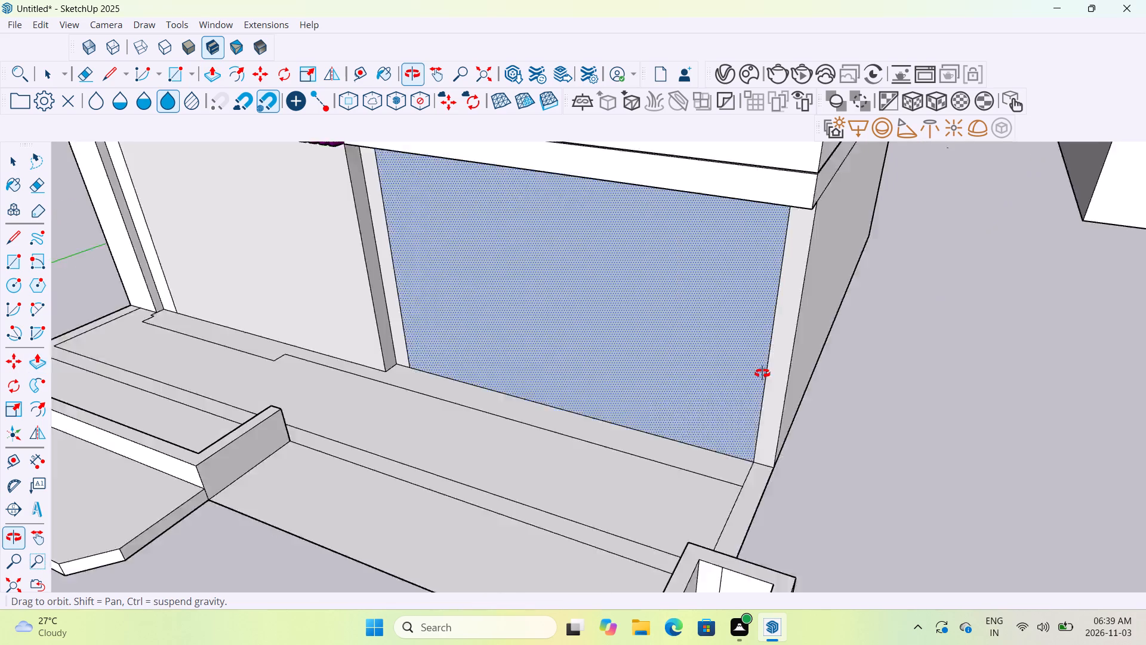
middle_click_drag(762, 373, 800, 327)
middle_click_drag(777, 336, 653, 480)
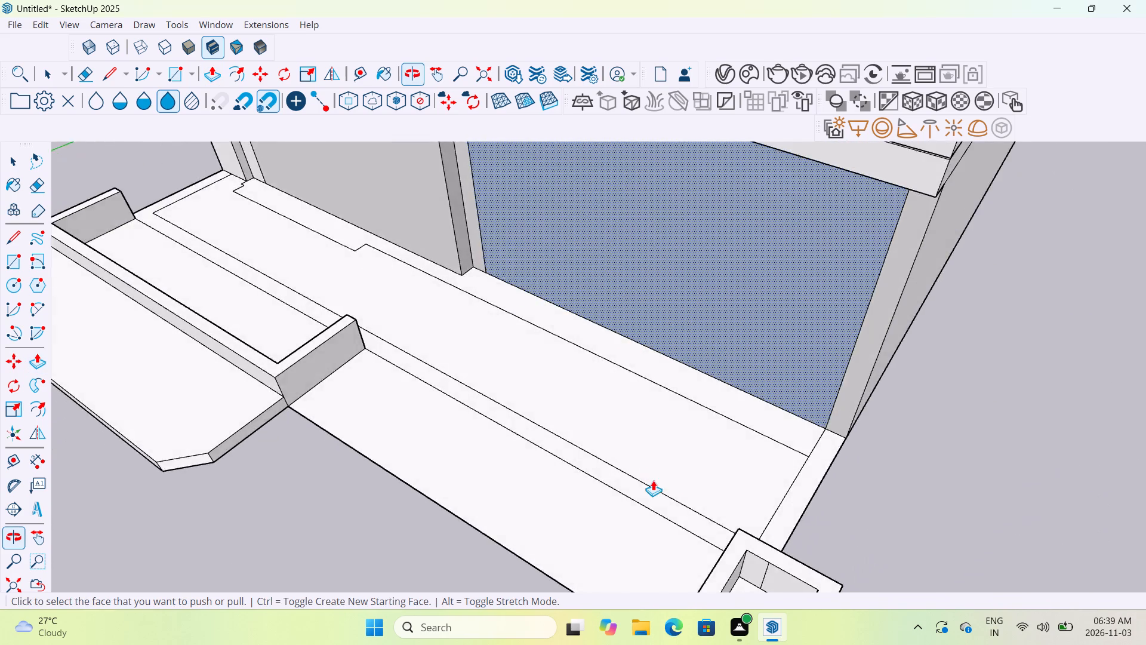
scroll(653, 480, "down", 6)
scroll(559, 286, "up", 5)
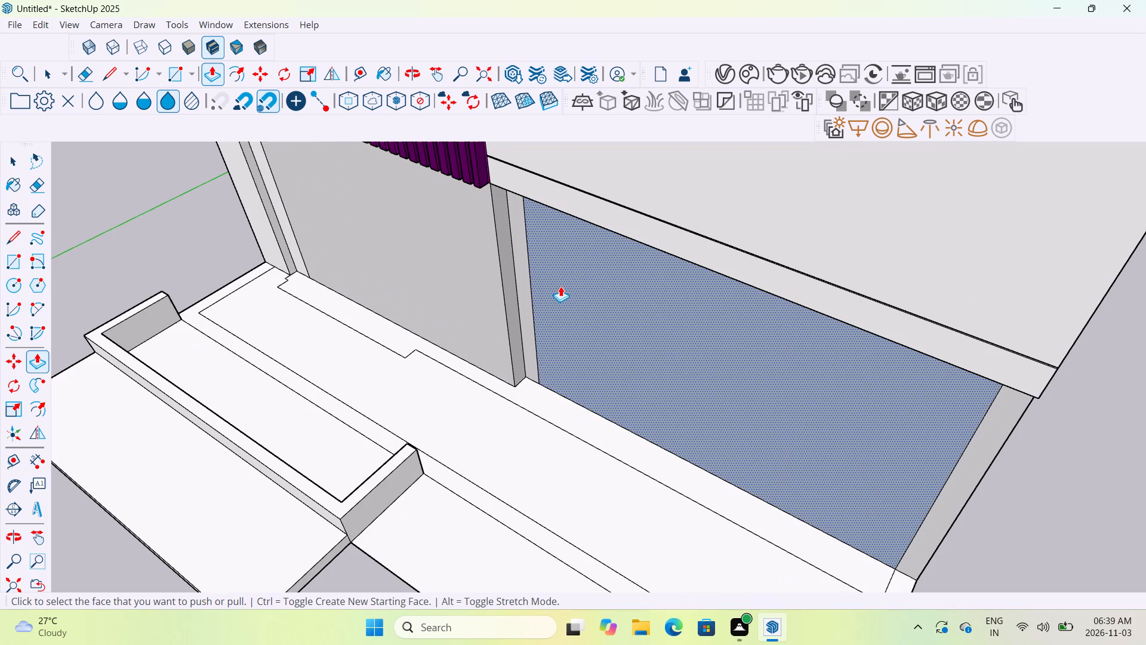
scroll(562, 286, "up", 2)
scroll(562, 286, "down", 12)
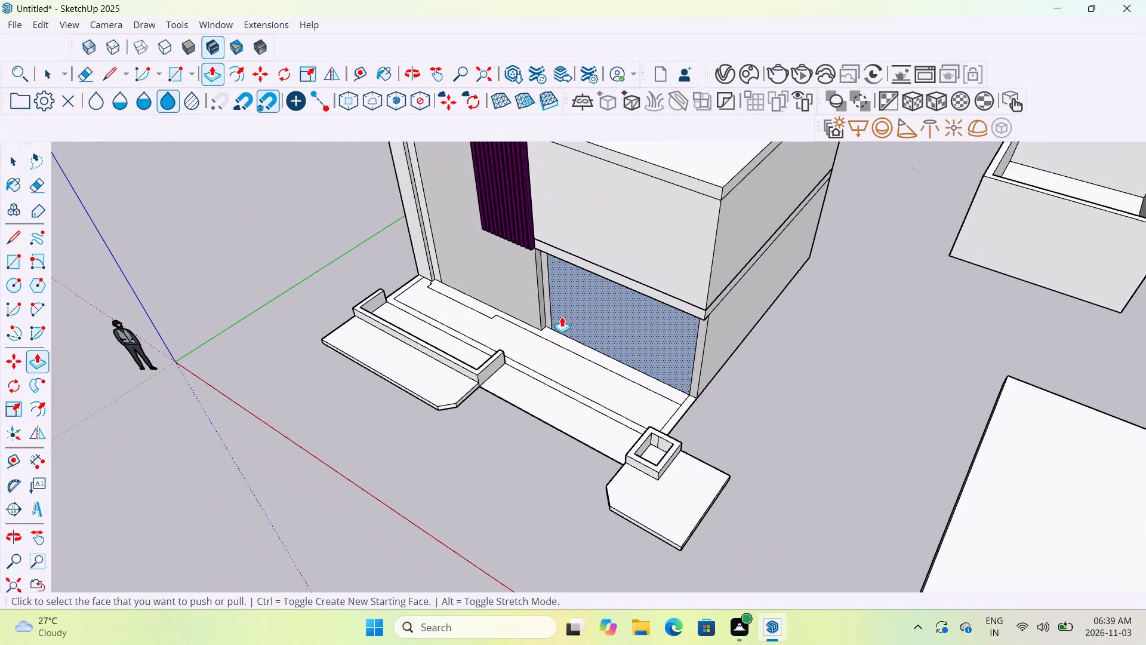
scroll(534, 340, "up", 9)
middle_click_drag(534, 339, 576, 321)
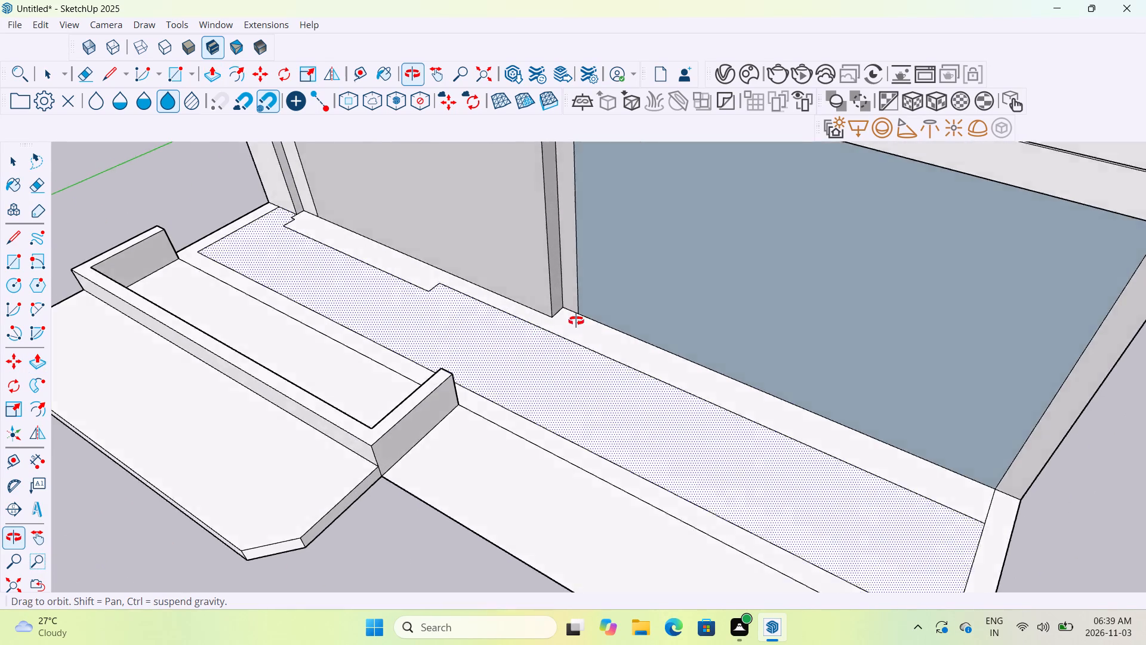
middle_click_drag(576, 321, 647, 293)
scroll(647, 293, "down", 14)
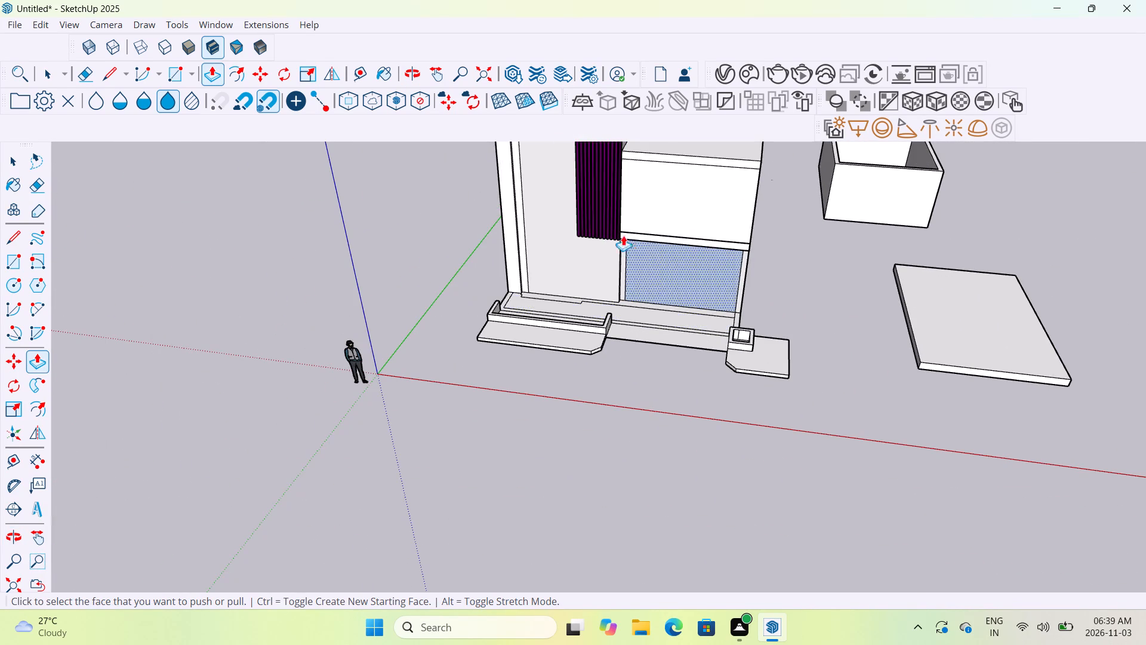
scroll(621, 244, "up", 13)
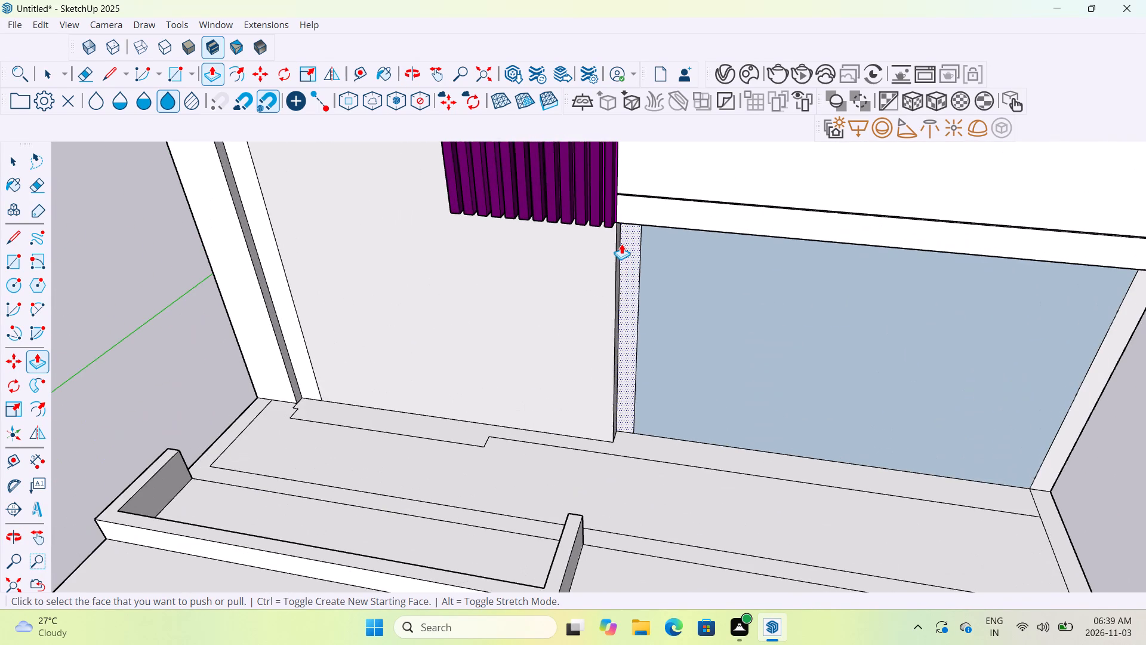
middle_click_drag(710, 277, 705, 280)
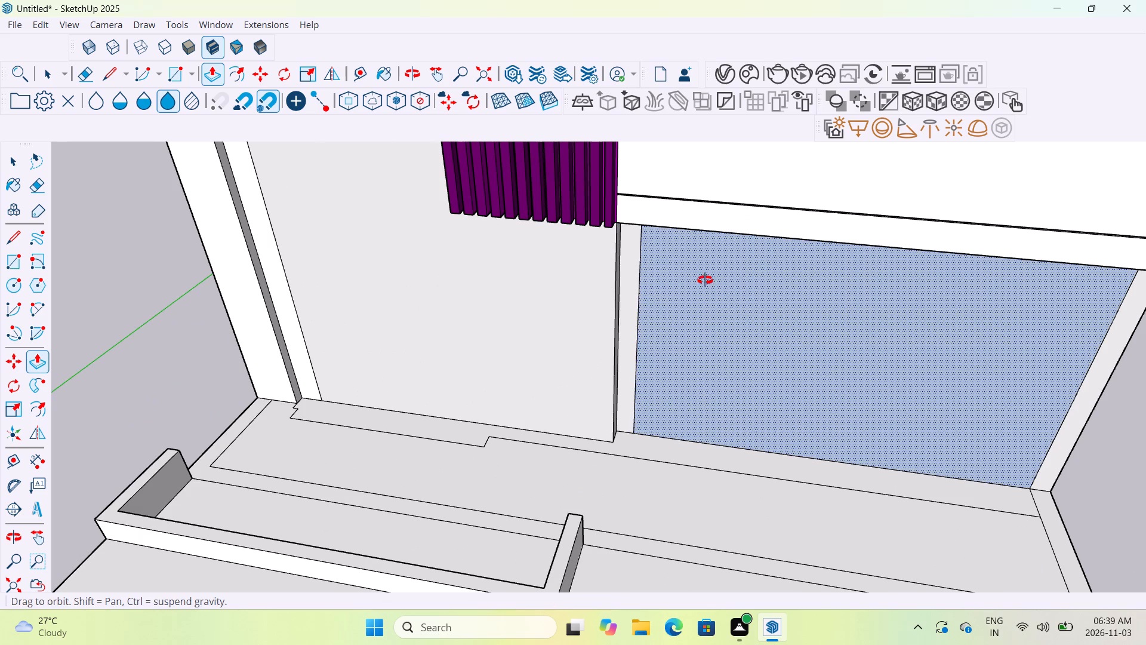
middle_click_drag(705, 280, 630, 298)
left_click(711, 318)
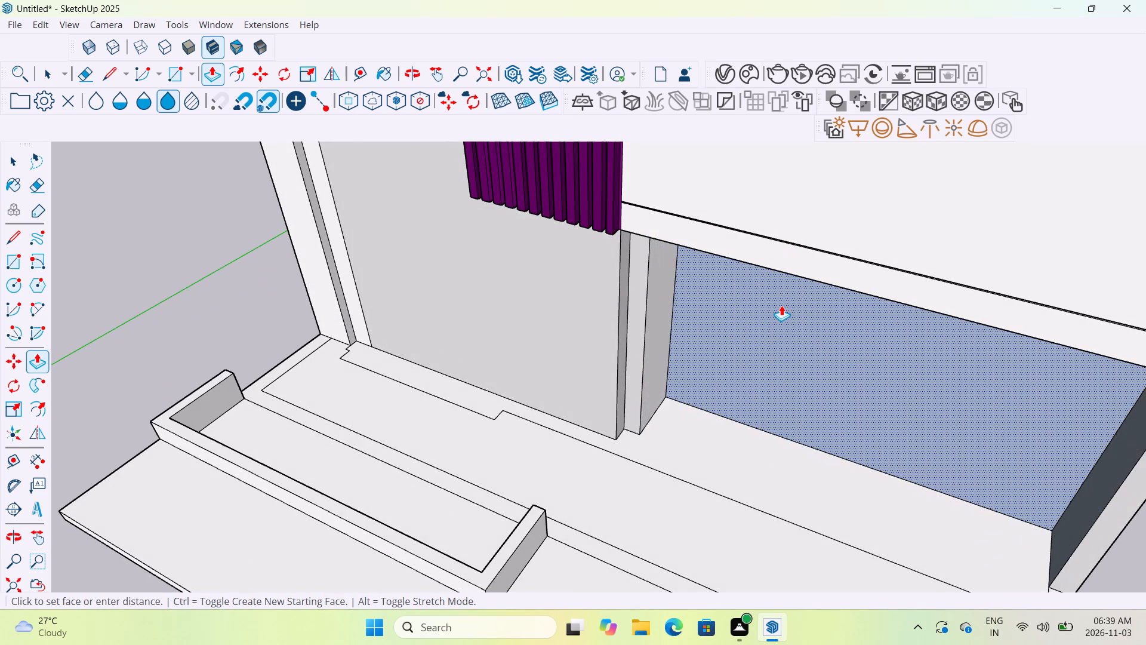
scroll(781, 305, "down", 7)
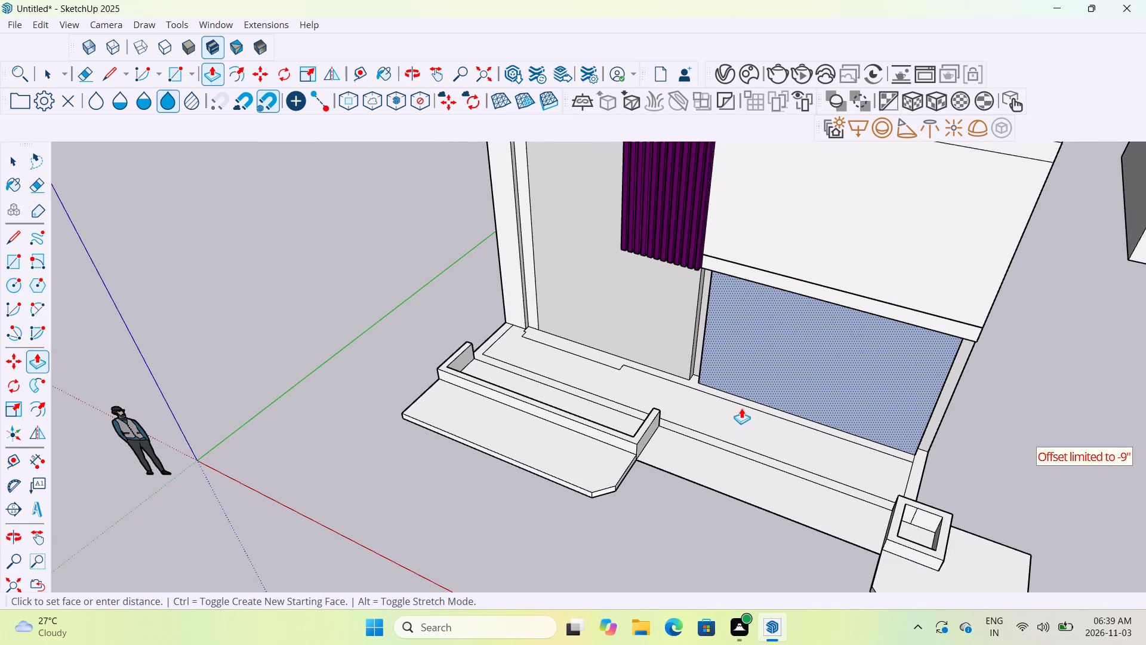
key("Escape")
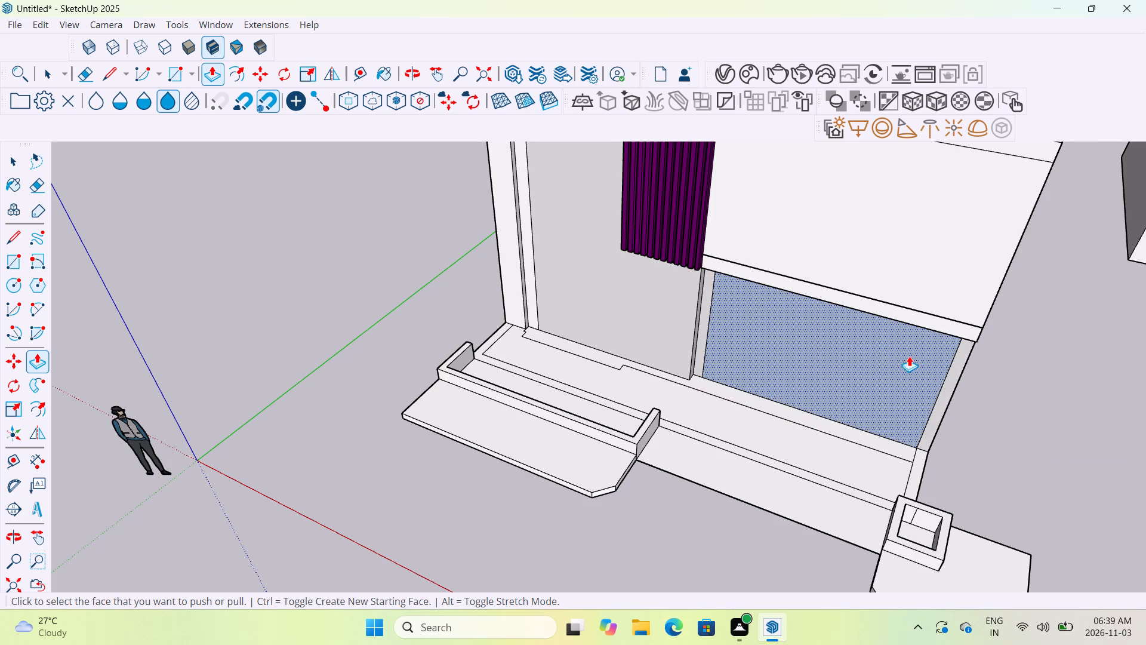
Delete the recessed front wall face beneath the adjoining block to open up the bay.
middle_click_drag(917, 431, 923, 383)
scroll(682, 425, "up", 6)
scroll(687, 369, "up", 5)
scroll(732, 336, "down", 12)
scroll(732, 336, "up", 1)
scroll(732, 336, "down", 1)
left_click(833, 294)
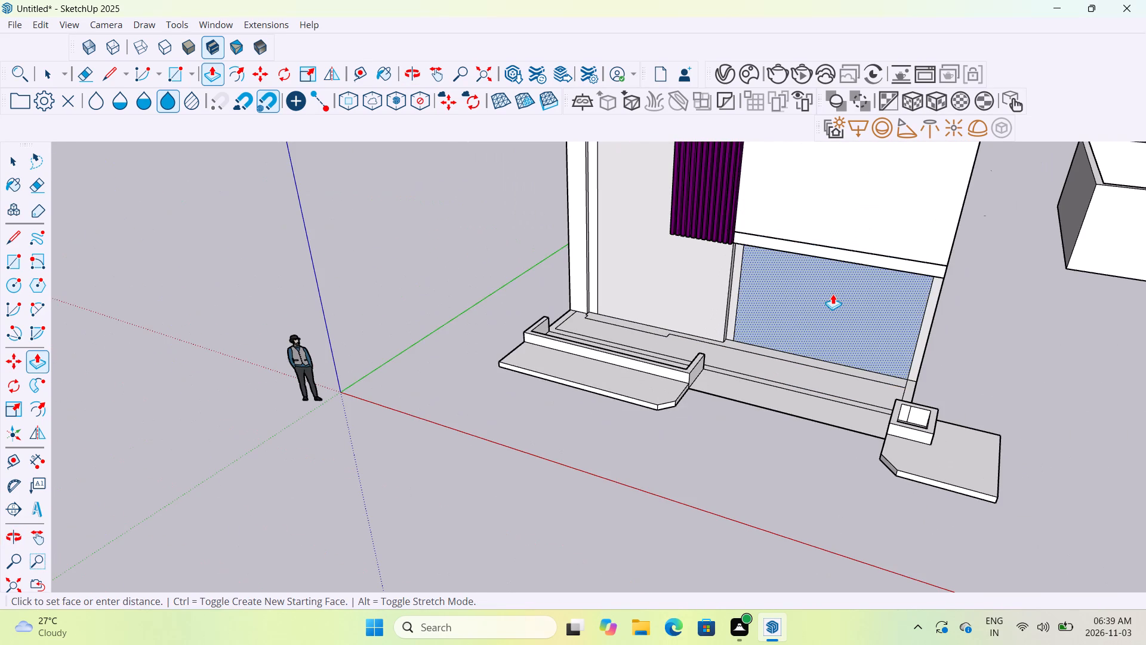
key("Delete")
Draw a vertical line from the violet ribbed panel's lower outer corner down to the base edge of the front wall.
scroll(833, 294, "up", 4)
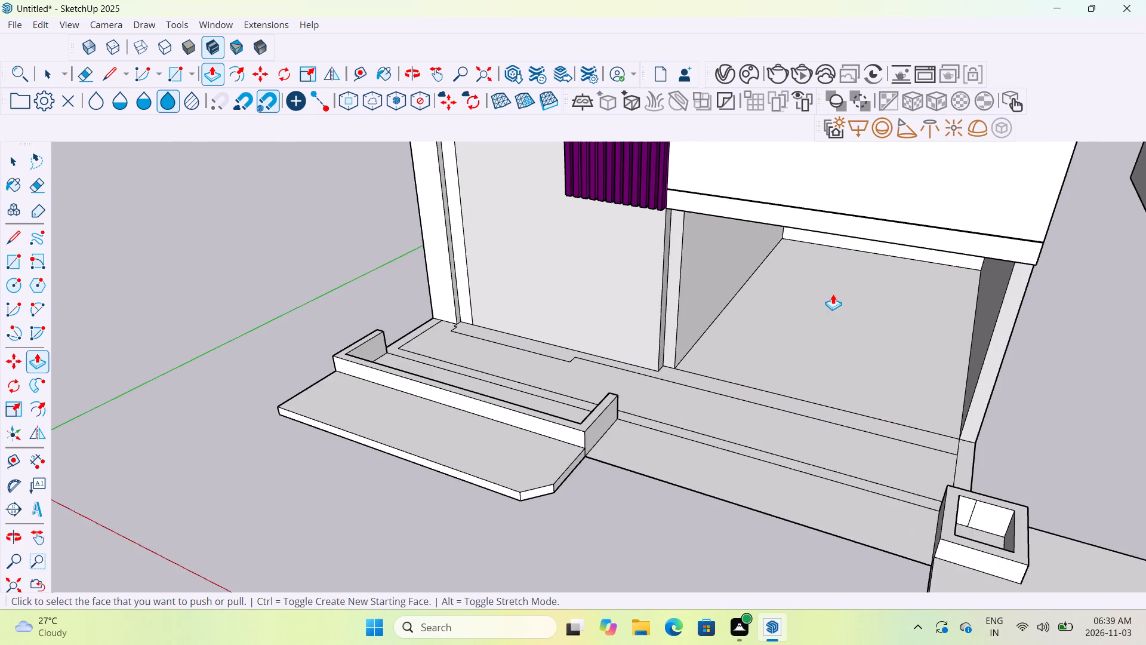
scroll(833, 294, "up", 2)
middle_click_drag(833, 294, 831, 228)
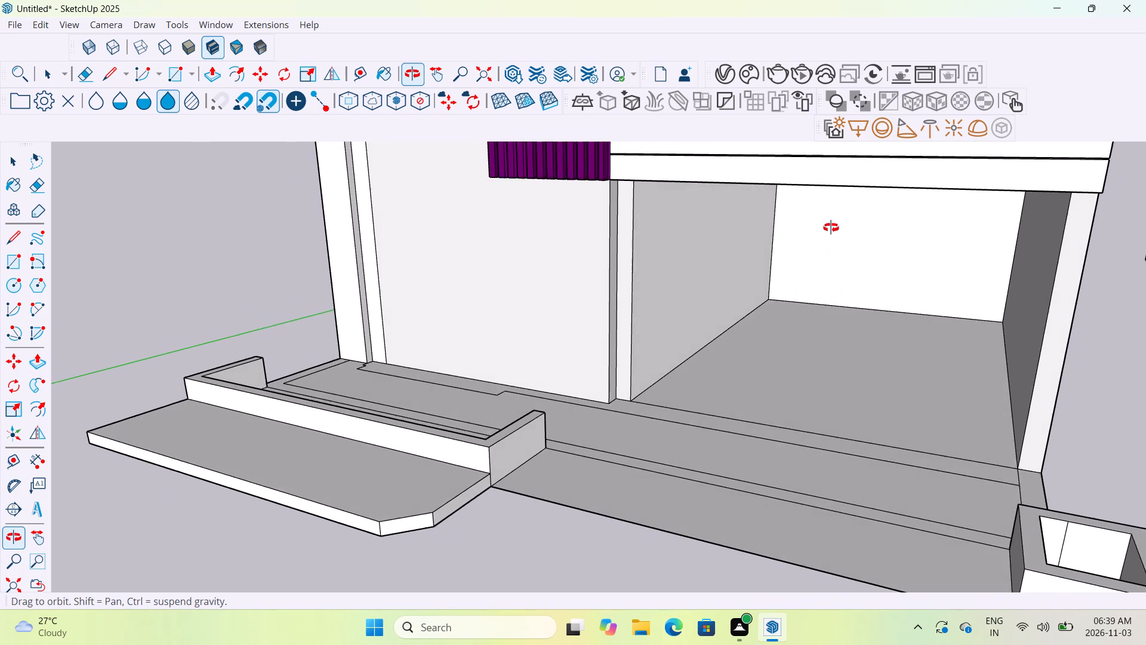
middle_click_drag(831, 228, 828, 222)
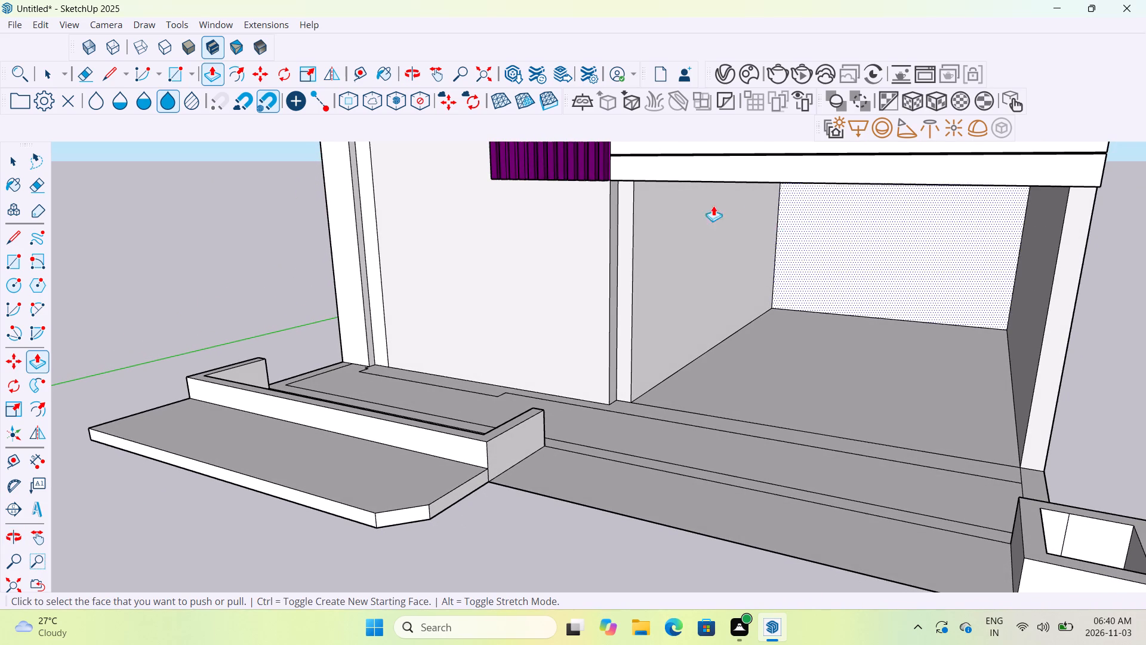
left_click(103, 79)
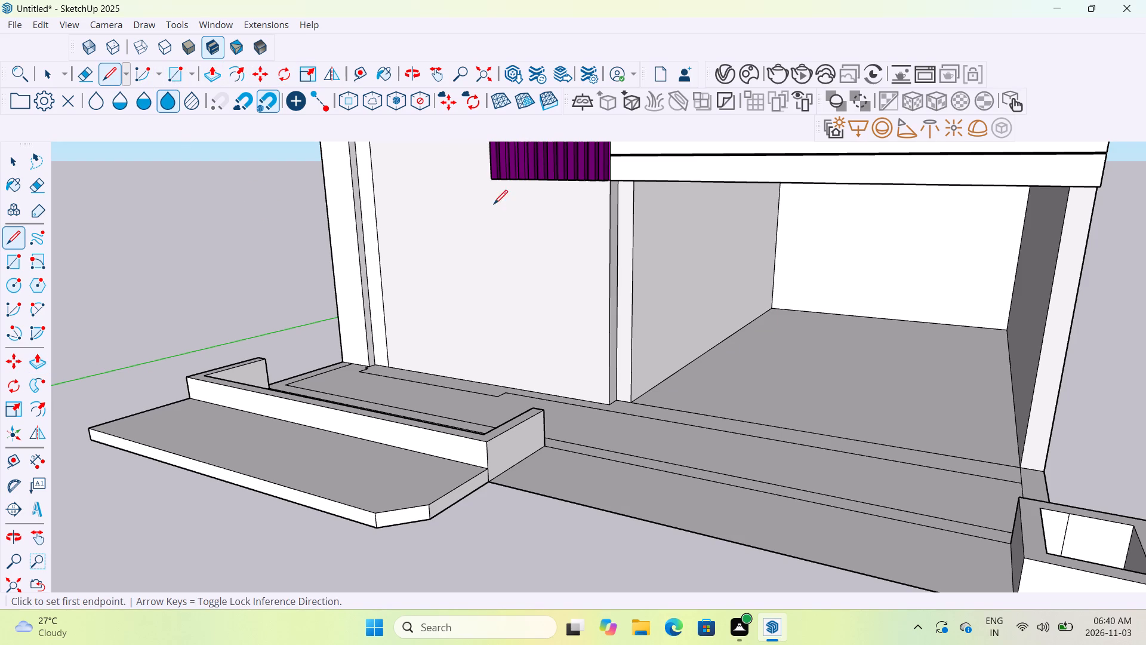
middle_click_drag(470, 208, 534, 138)
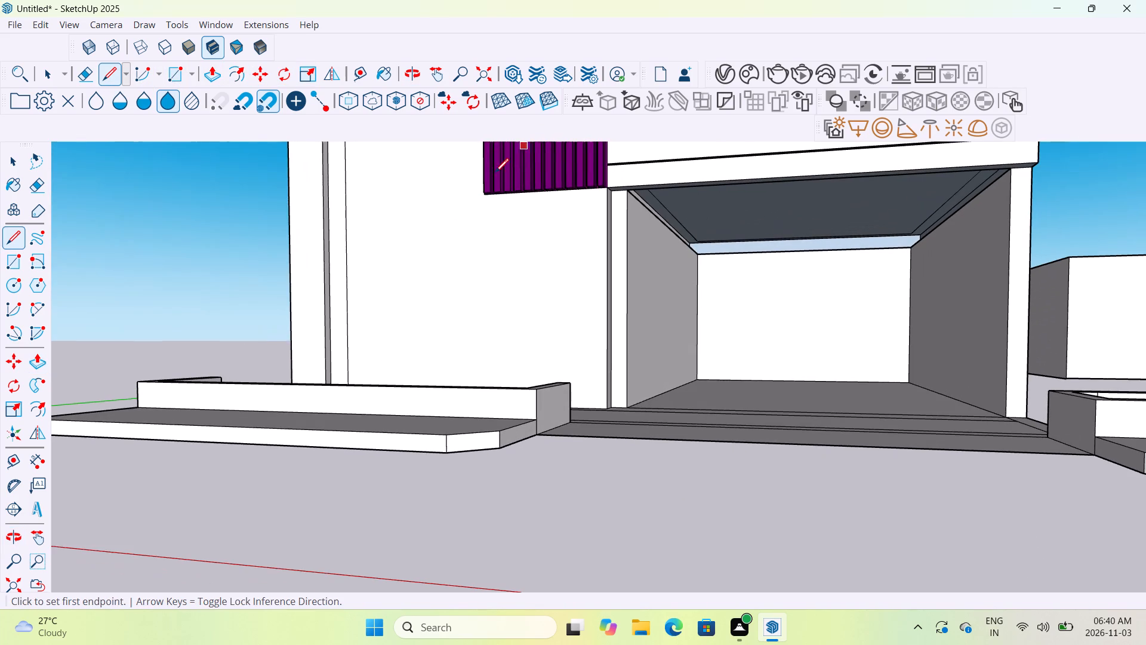
middle_click_drag(488, 202, 520, 156)
scroll(489, 204, "up", 6)
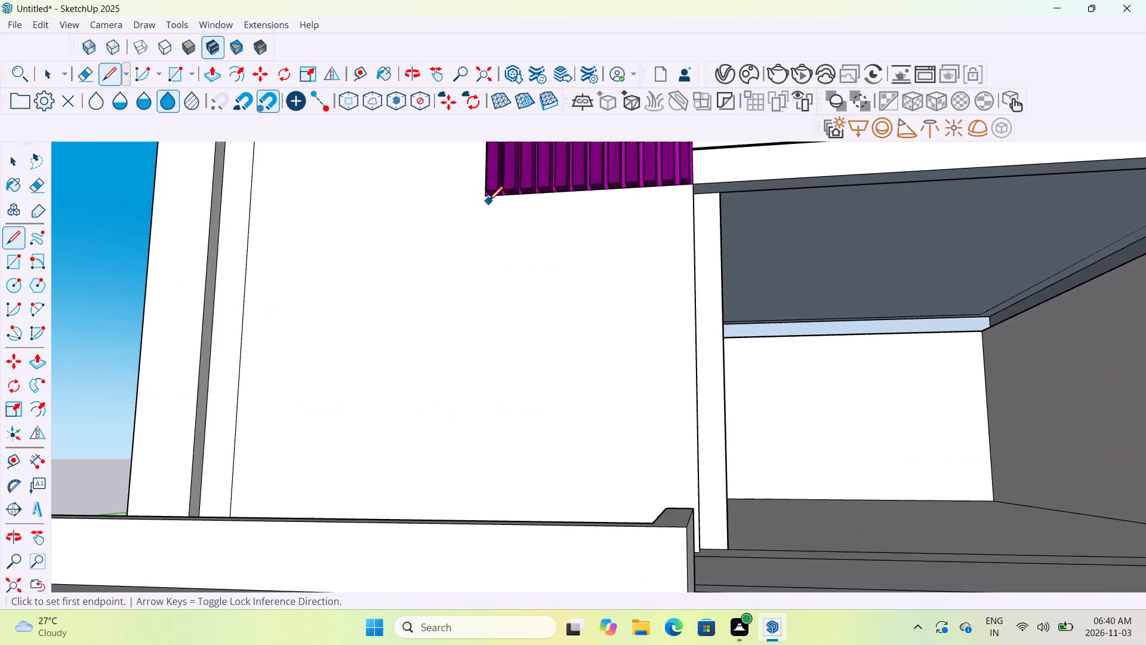
scroll(489, 202, "up", 8)
scroll(489, 202, "down", 1)
scroll(489, 202, "up", 10)
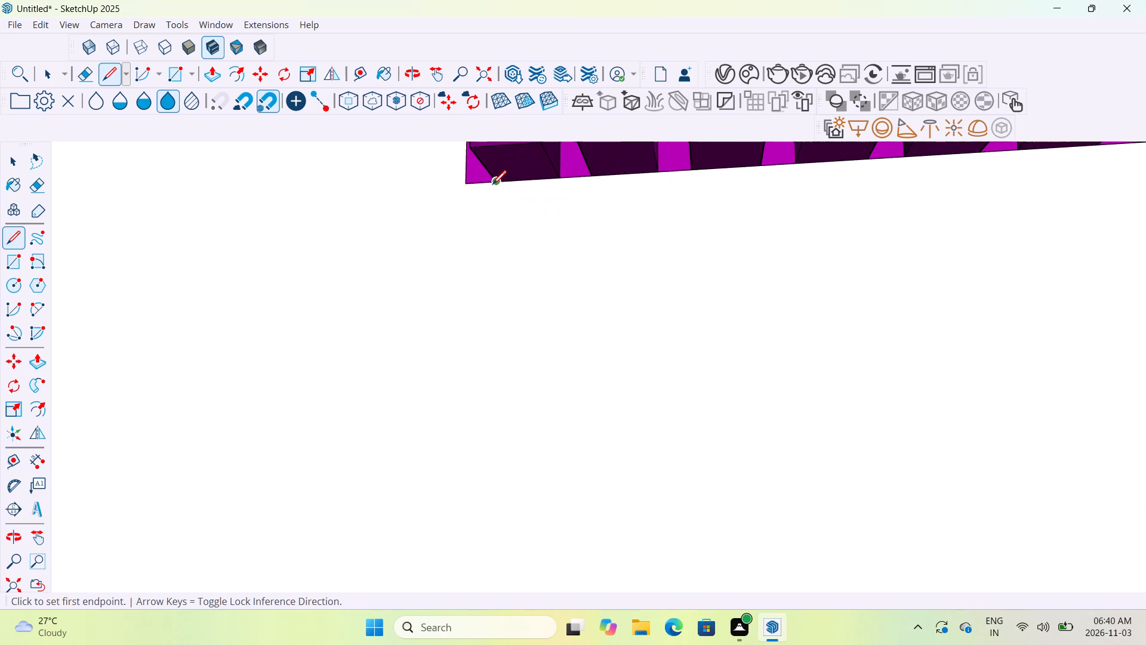
middle_click_drag(454, 195, 504, 235)
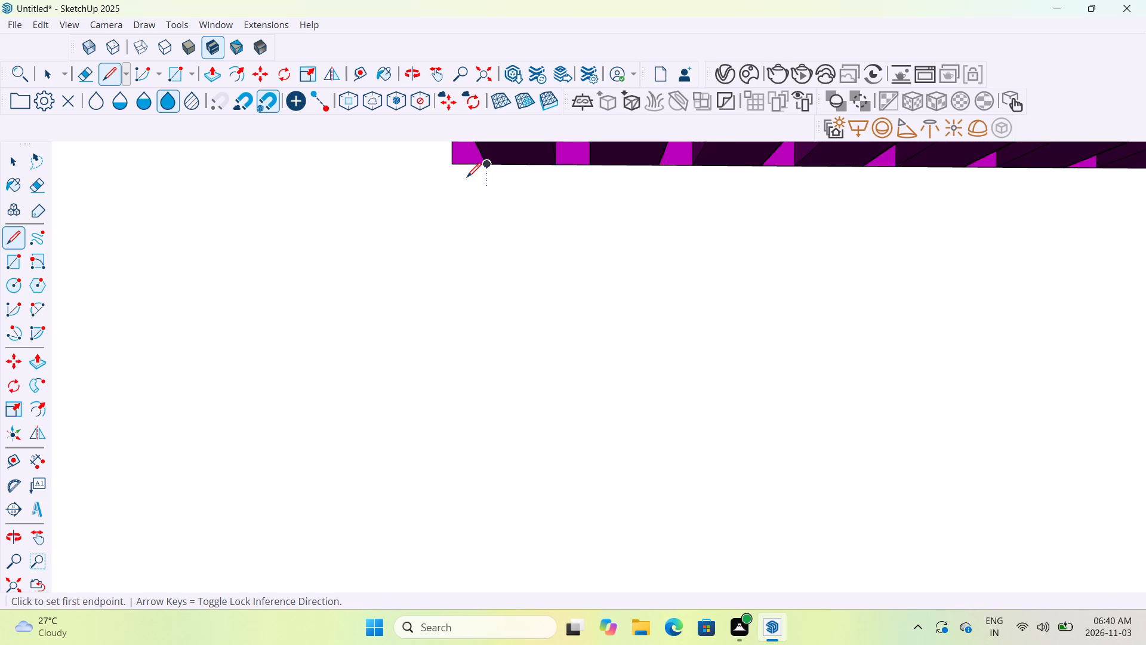
left_click(452, 166)
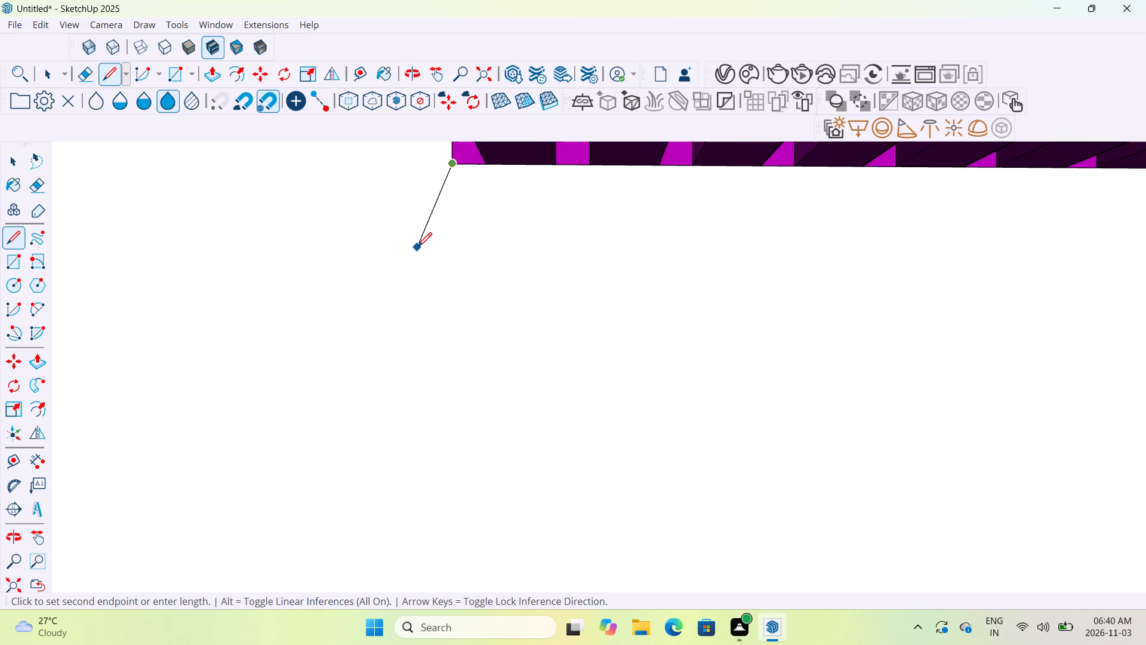
scroll(418, 248, "down", 7)
scroll(421, 250, "down", 20)
scroll(421, 250, "down", 5)
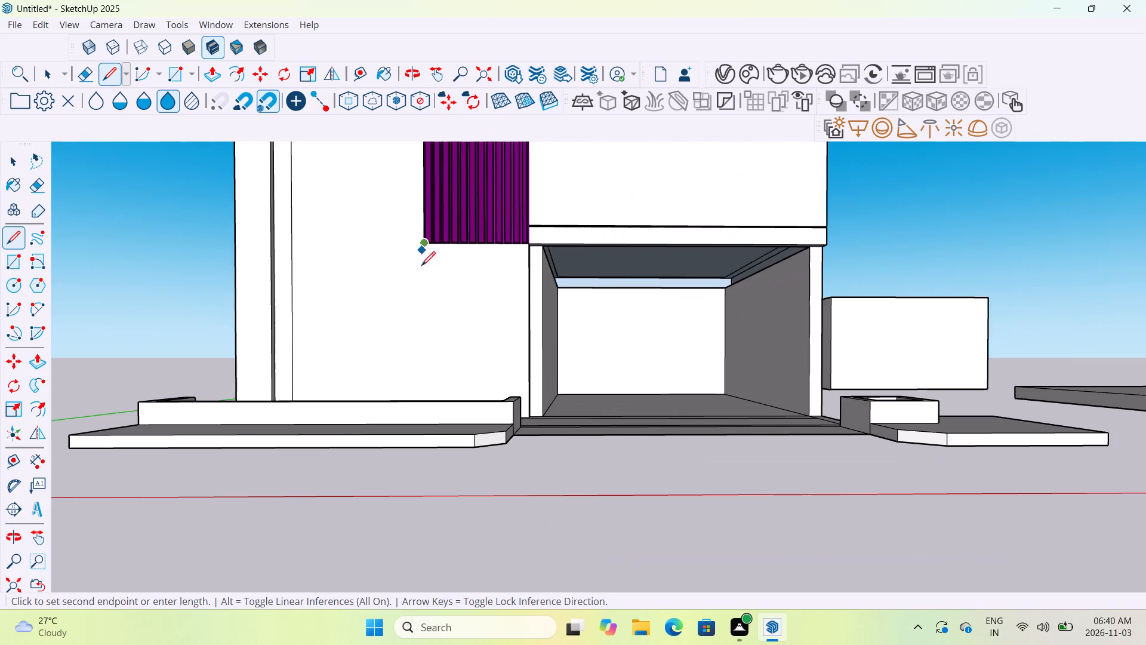
middle_click_drag(432, 339, 421, 432)
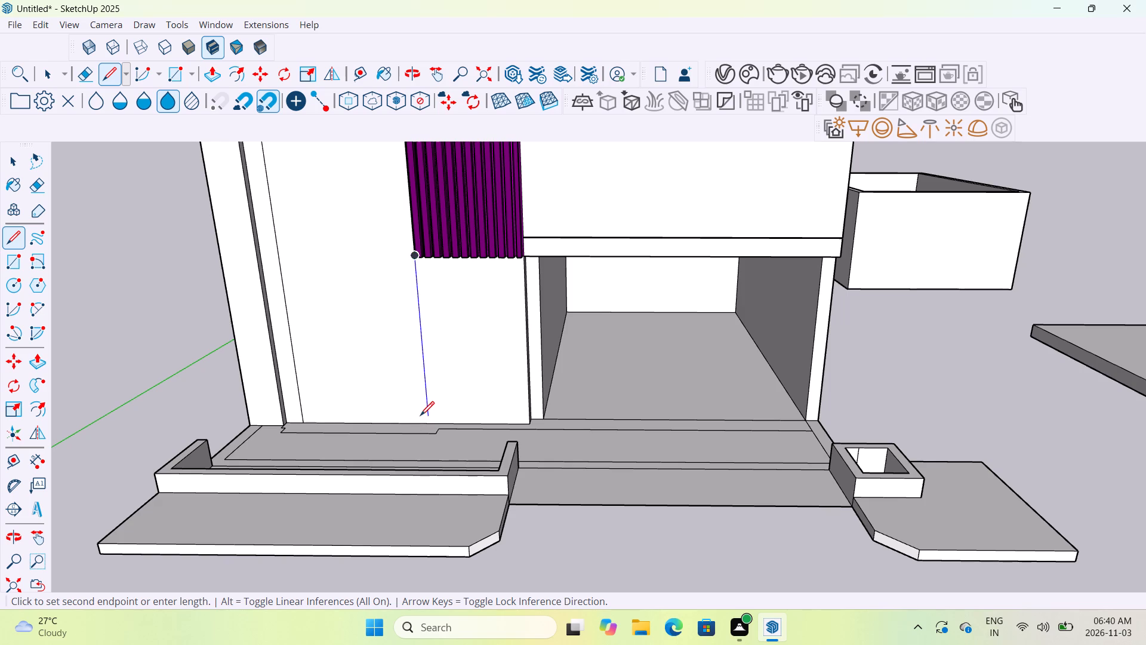
scroll(428, 422, "up", 15)
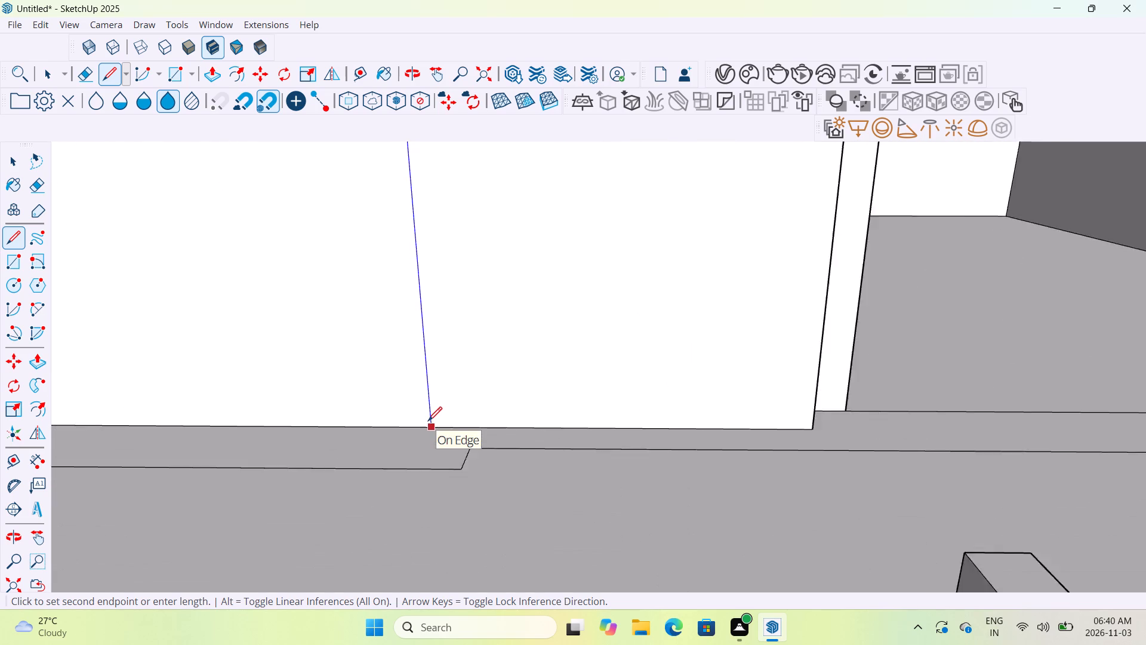
scroll(428, 422, "up", 3)
left_click(432, 433)
Push the narrow side face of the projecting wall beneath the ribbed panel back to the new vertical line.
scroll(432, 433, "down", 16)
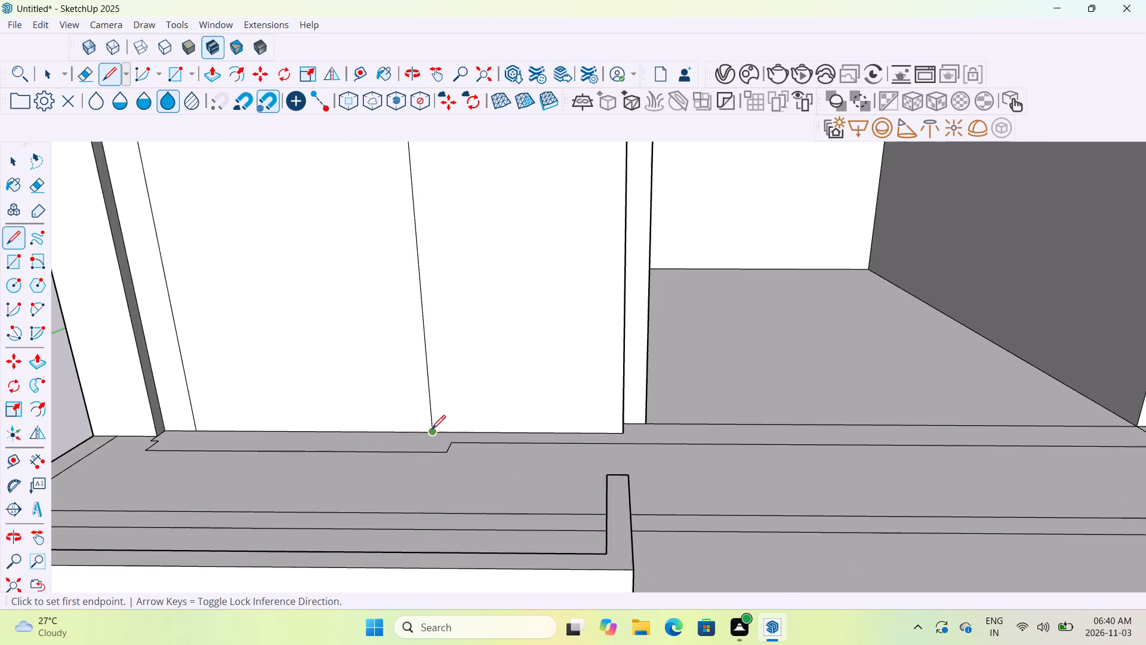
scroll(432, 431, "down", 8)
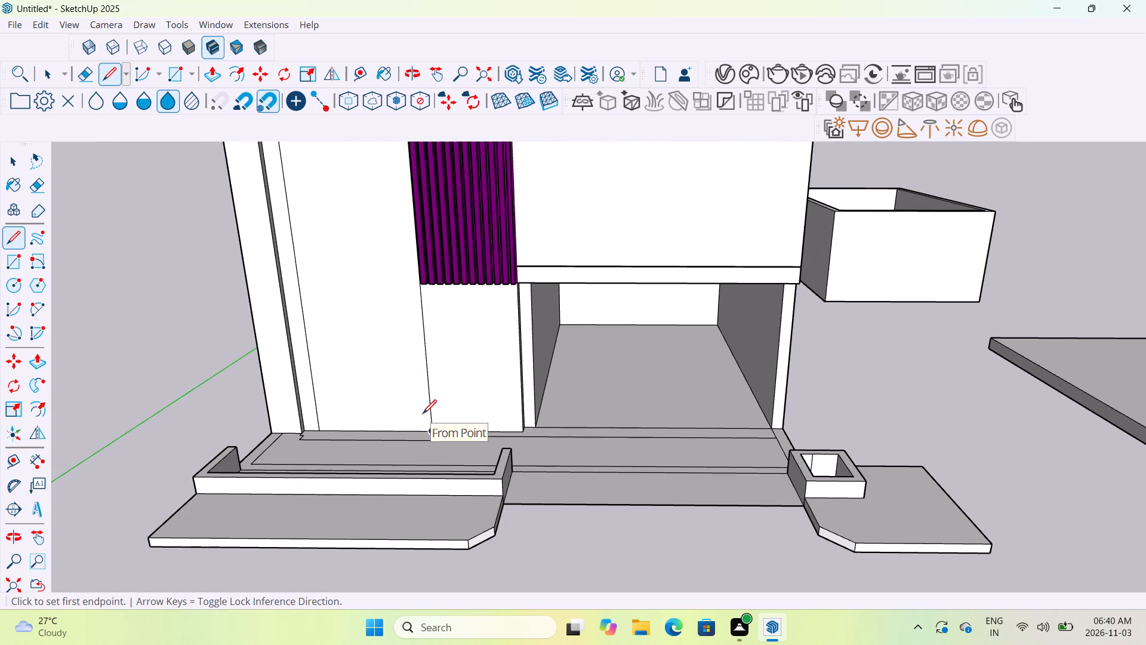
middle_click_drag(643, 414, 442, 454)
left_click(218, 70)
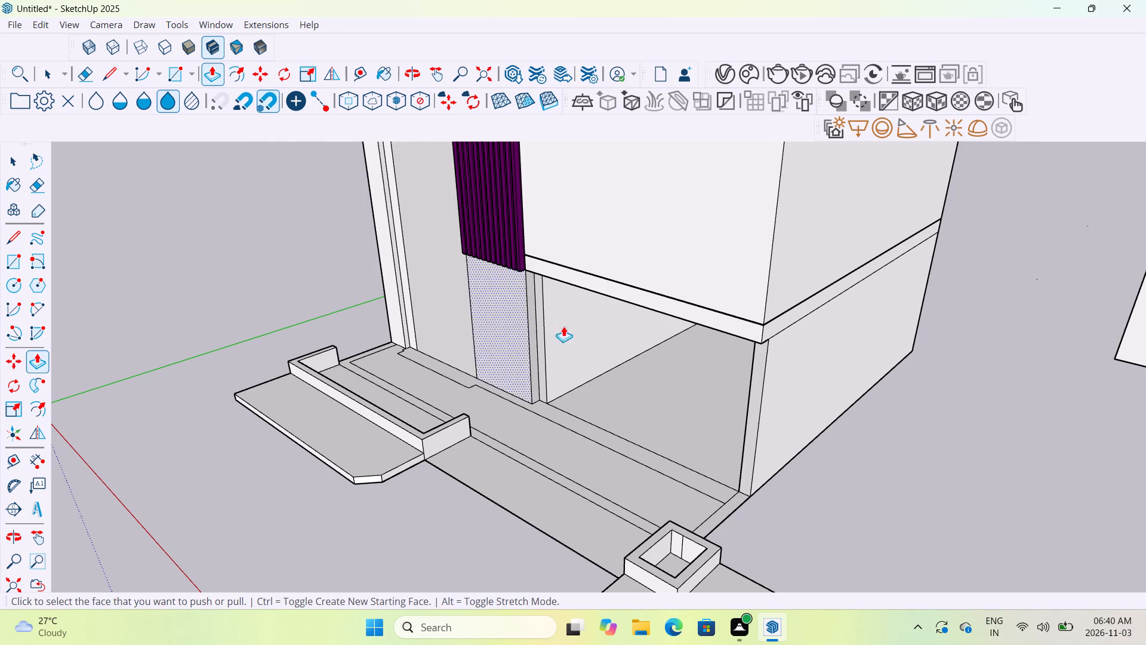
scroll(573, 328, "up", 12)
left_click(427, 344)
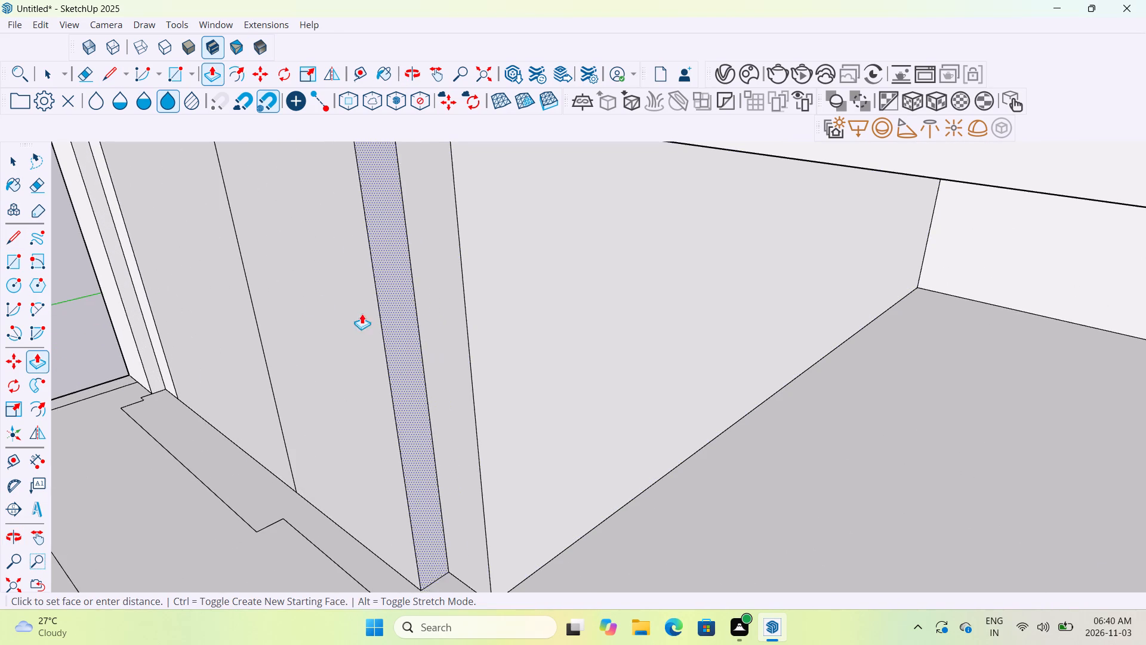
left_click(248, 305)
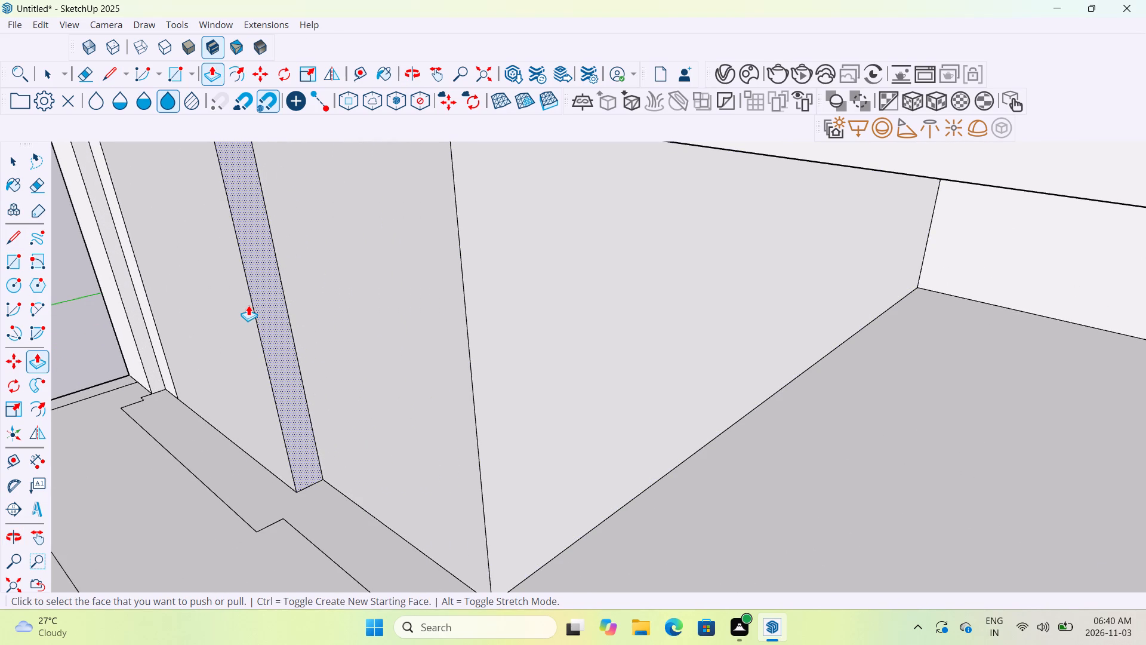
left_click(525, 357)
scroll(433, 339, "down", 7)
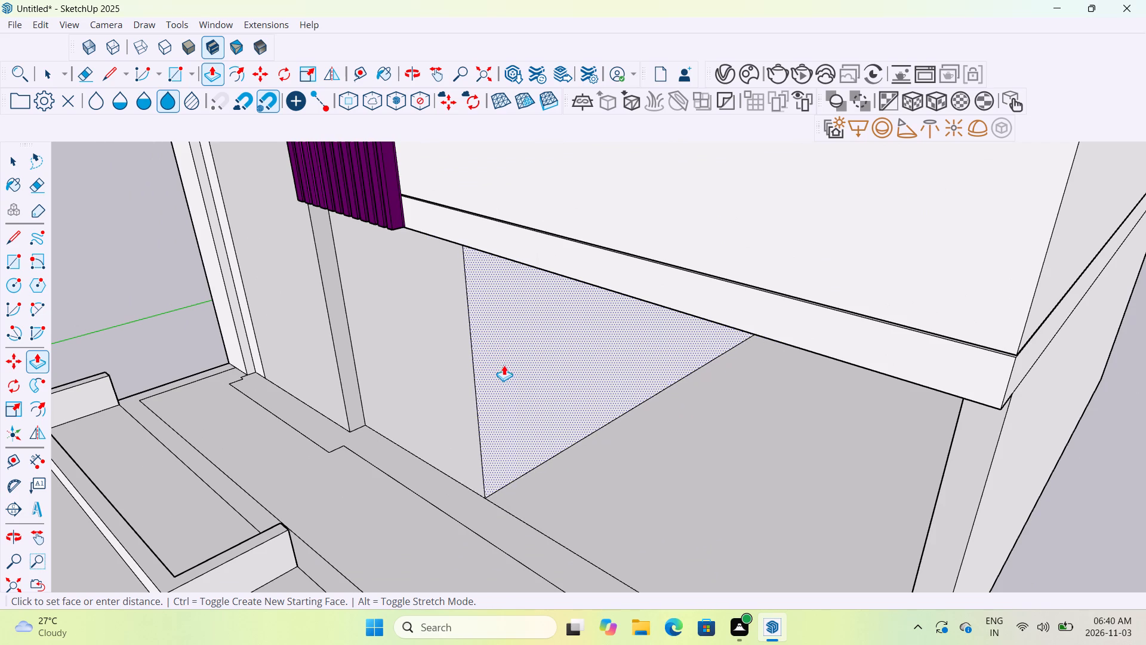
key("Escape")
Examine the opened bay's interior, especially the ceiling and the strip above its back wall.
scroll(507, 366, "down", 7)
middle_click_drag(557, 388, 559, 305)
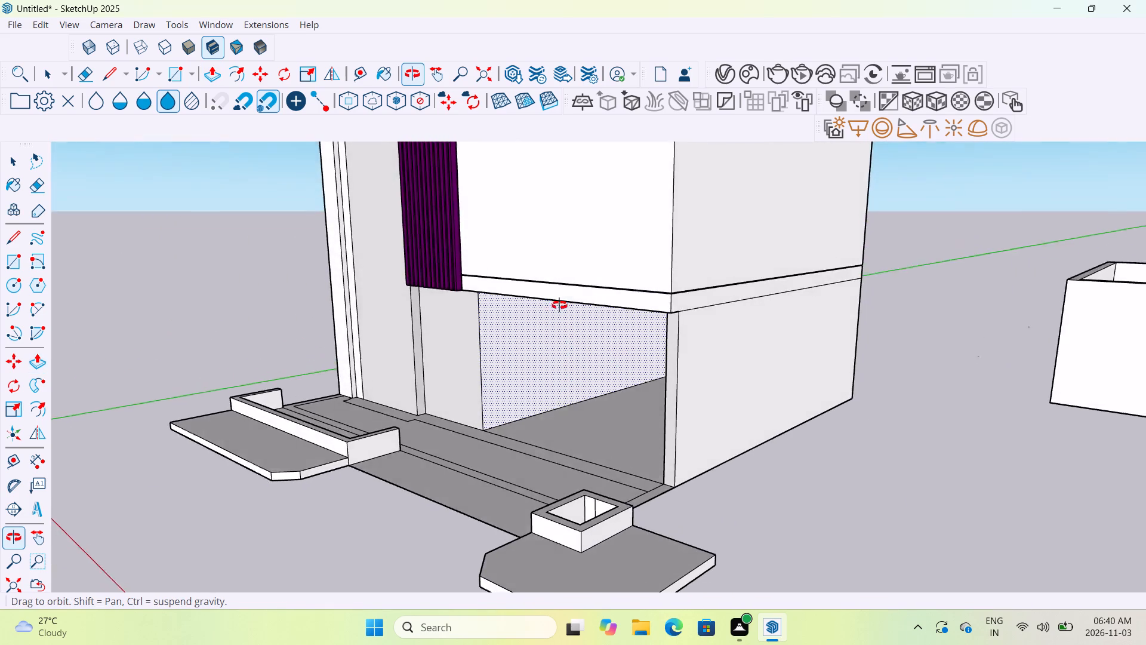
middle_click_drag(559, 305, 575, 263)
middle_click_drag(618, 307, 631, 292)
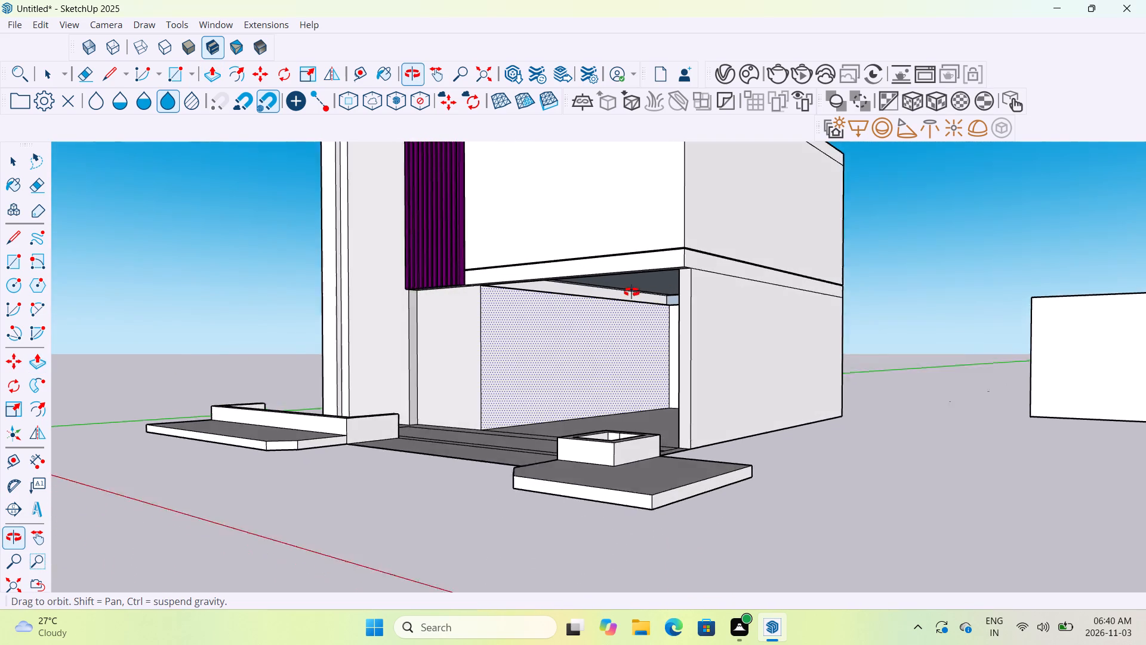
middle_click_drag(631, 292, 714, 318)
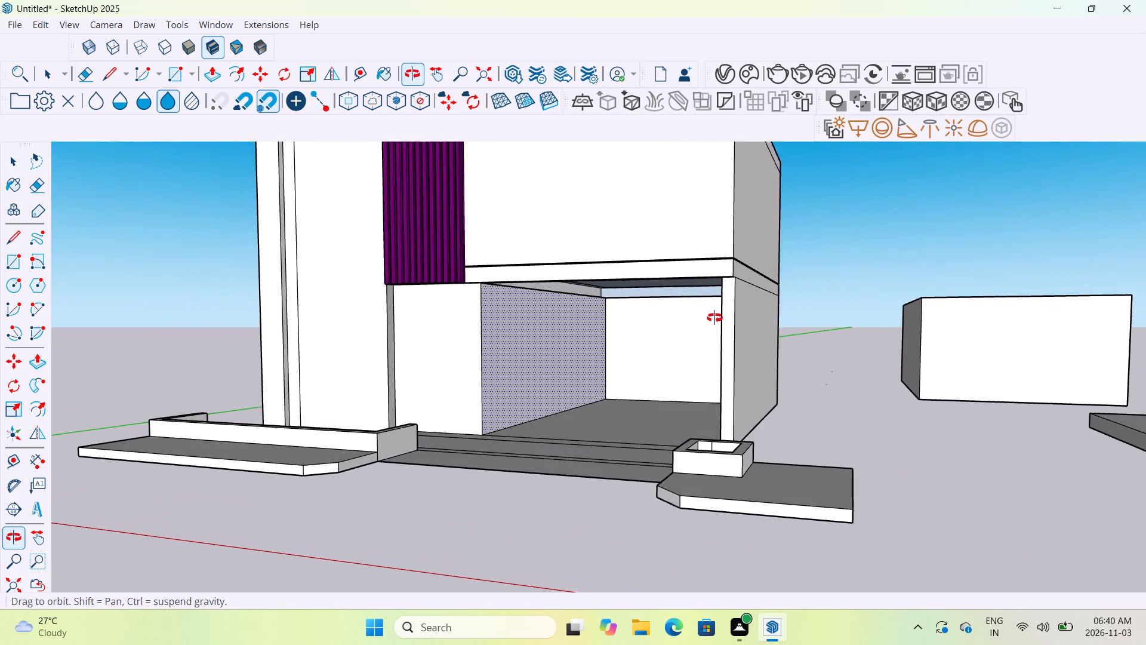
middle_click_drag(714, 318, 742, 316)
scroll(671, 285, "up", 3)
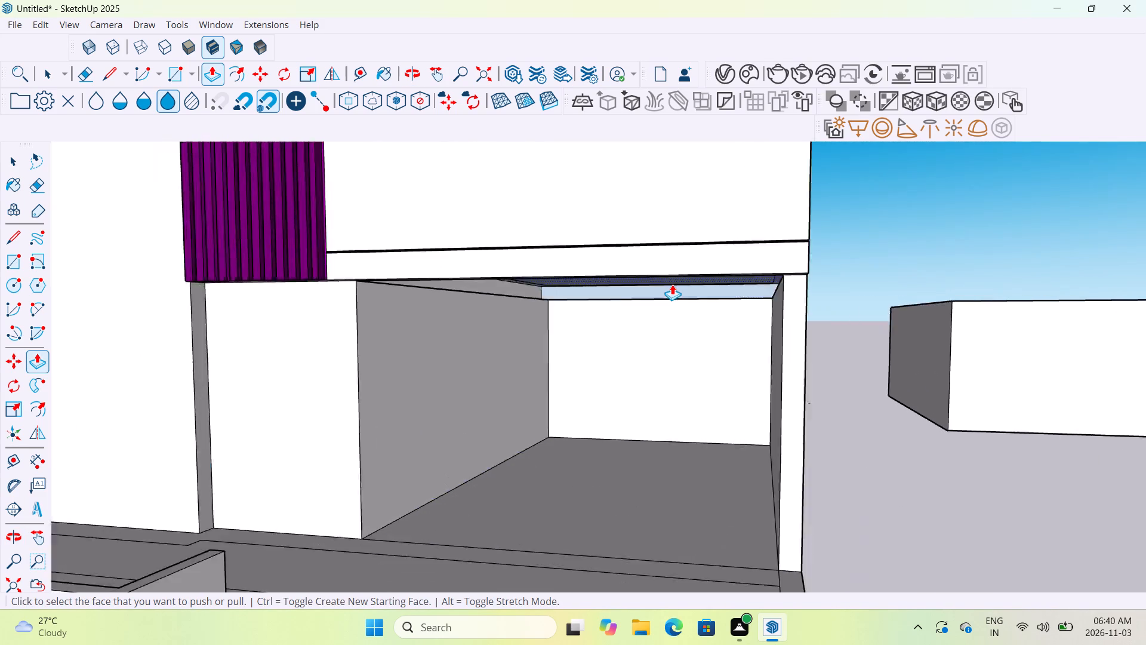
scroll(672, 284, "up", 5)
scroll(672, 284, "down", 2)
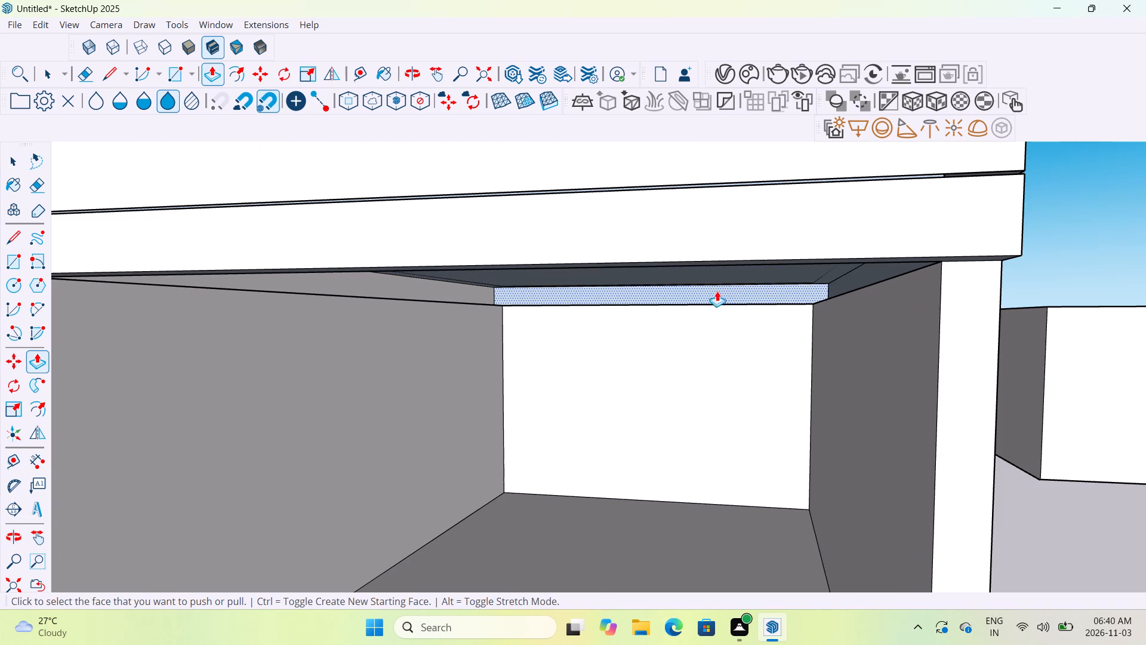
middle_click_drag(809, 296, 811, 271)
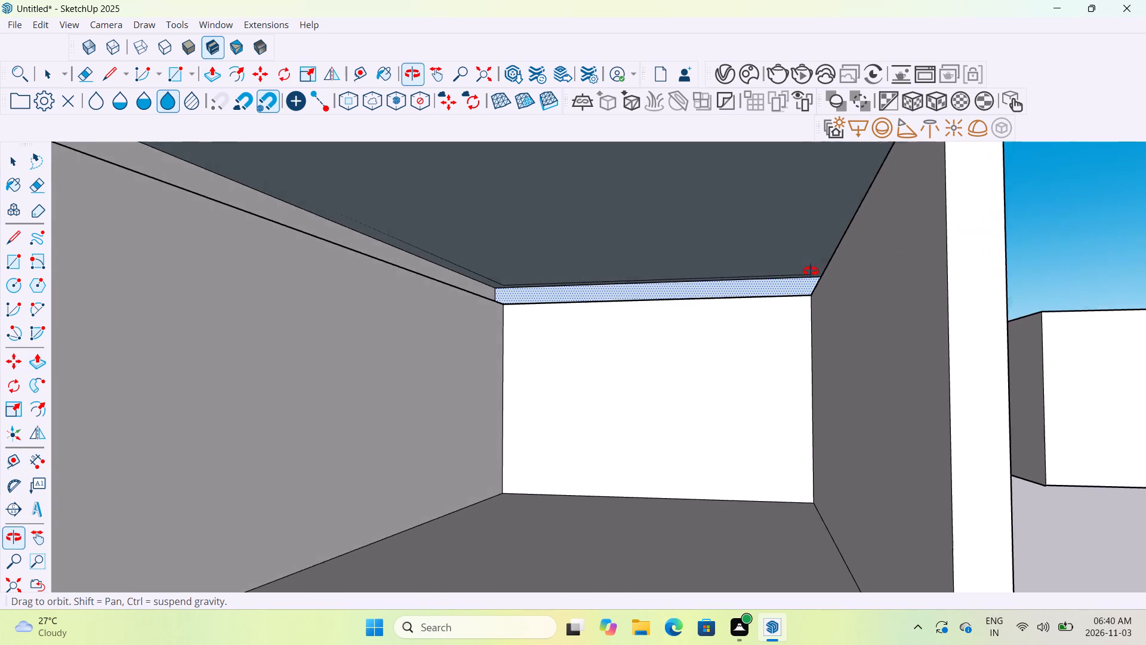
middle_click_drag(811, 271, 809, 358)
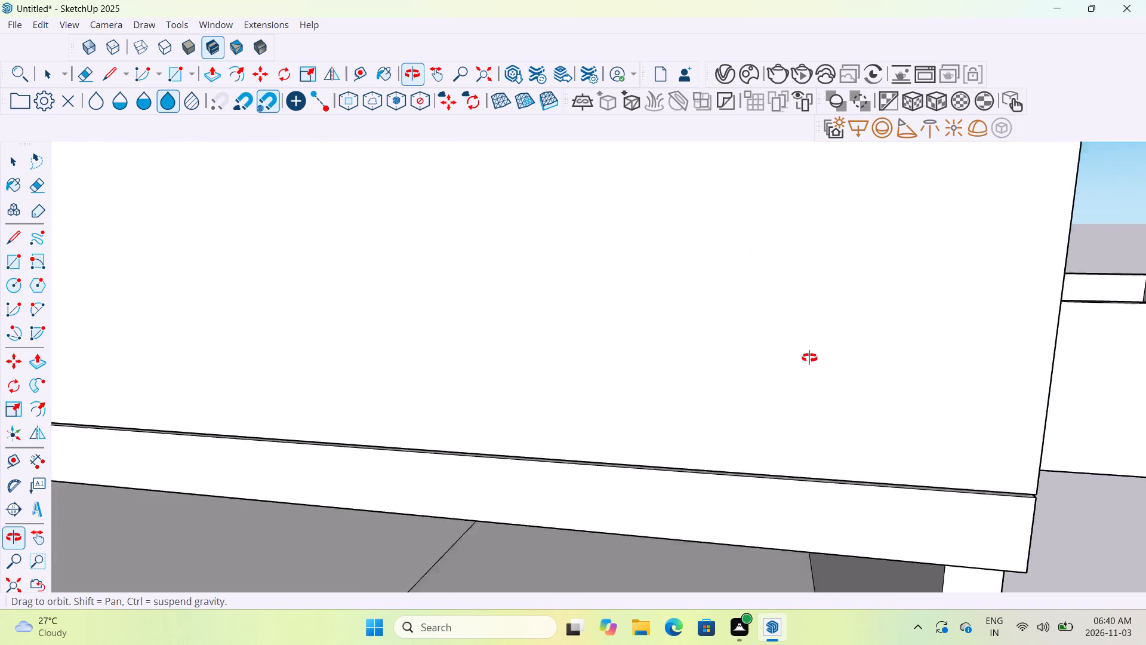
Examine the adjoining block's lower front edge and its underside over the opened bay.
middle_click_drag(809, 358, 814, 361)
scroll(814, 361, "down", 7)
middle_click_drag(791, 384, 759, 472)
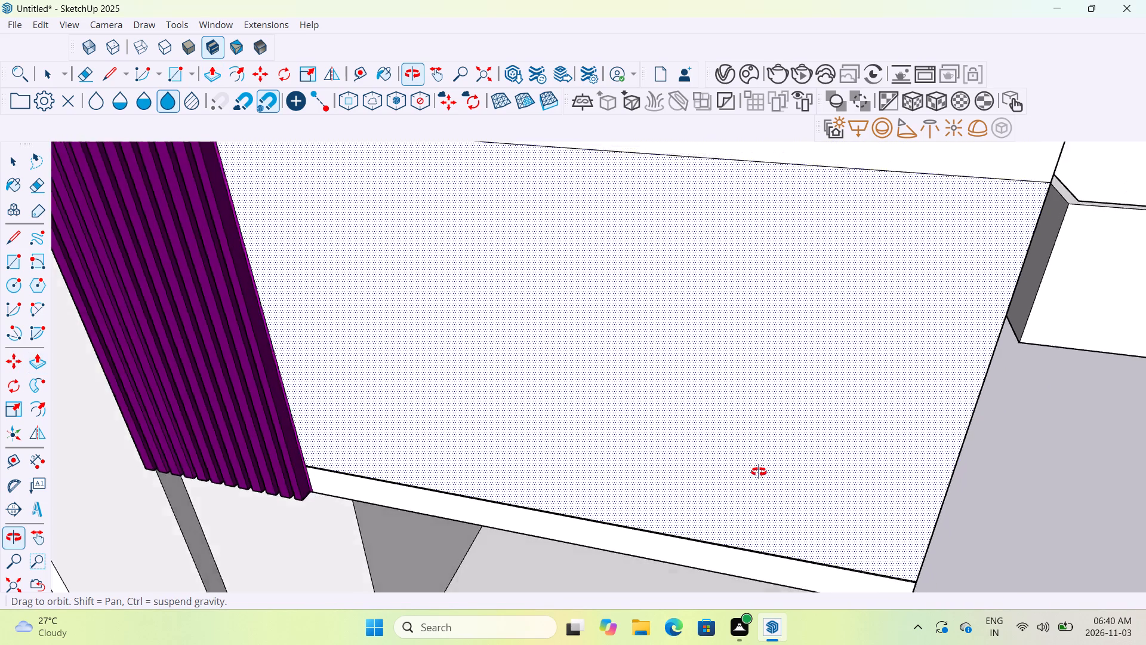
middle_click_drag(759, 472, 865, 71)
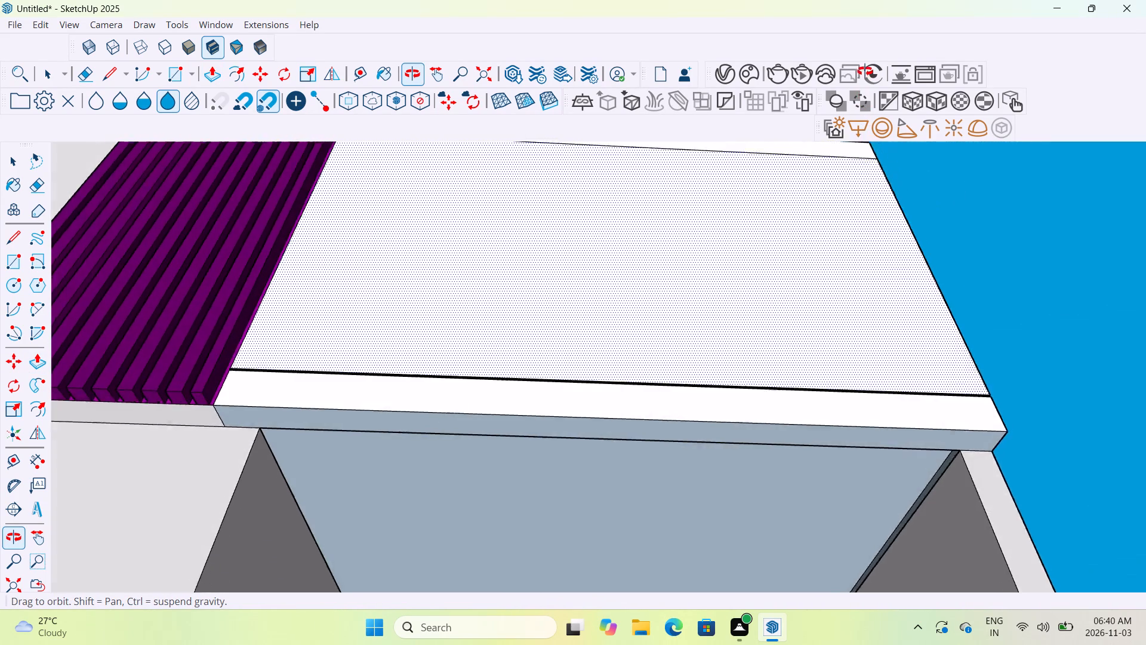
middle_click_drag(865, 71, 865, 65)
scroll(673, 456, "up", 4)
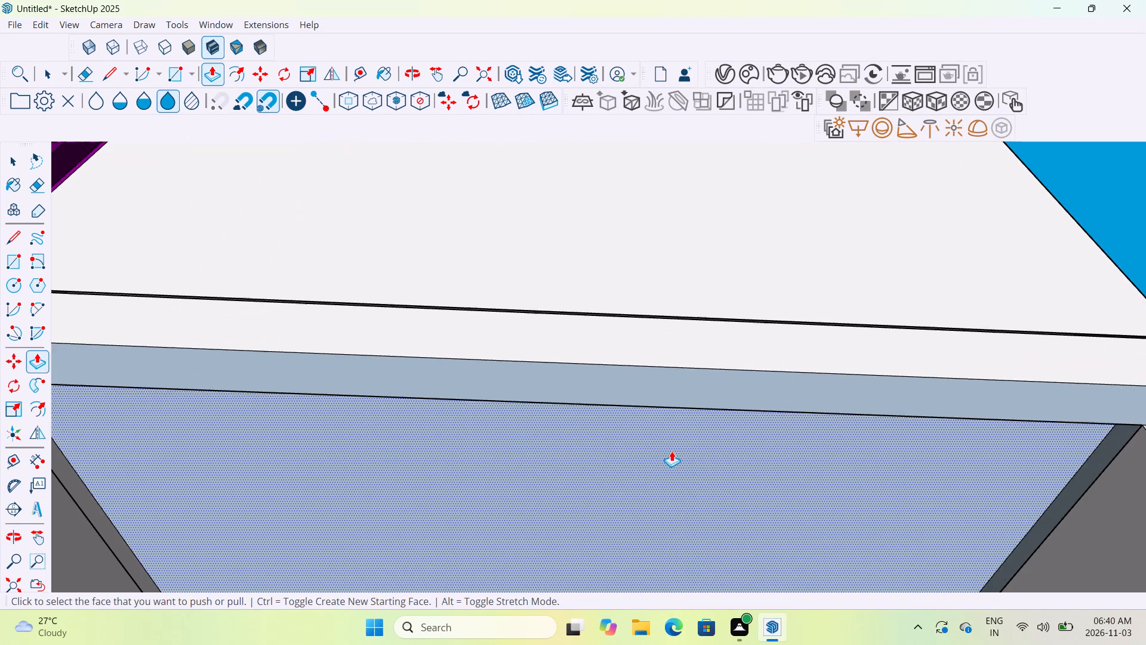
scroll(671, 451, "down", 3)
middle_click_drag(691, 462, 806, 479)
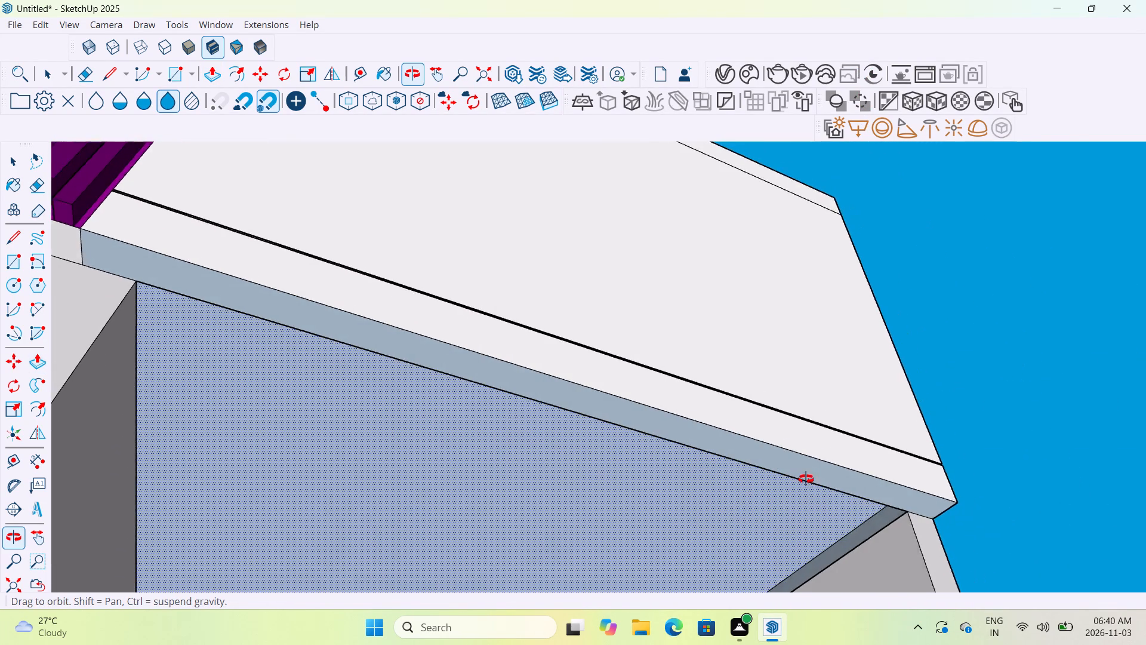
middle_click_drag(806, 479, 817, 484)
scroll(817, 484, "down", 5)
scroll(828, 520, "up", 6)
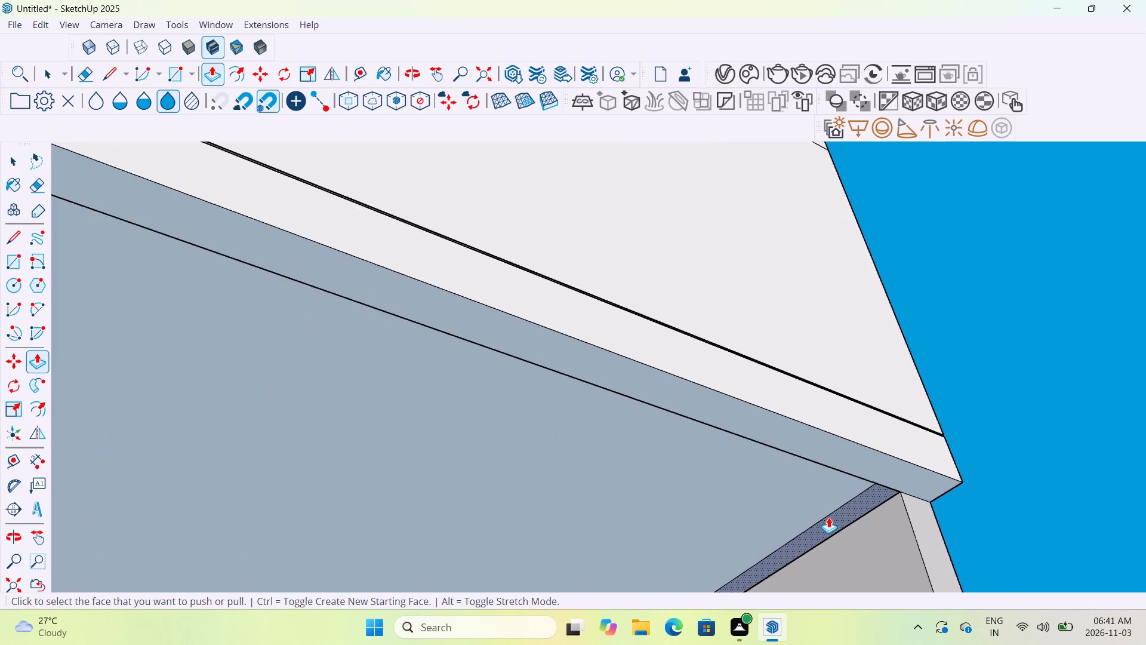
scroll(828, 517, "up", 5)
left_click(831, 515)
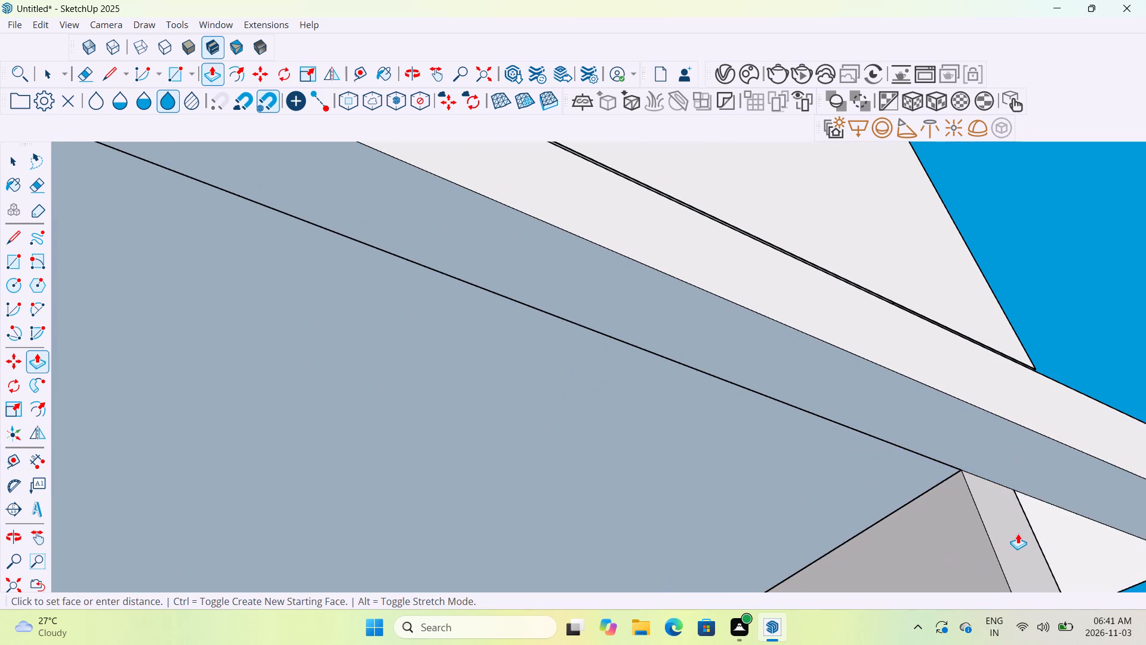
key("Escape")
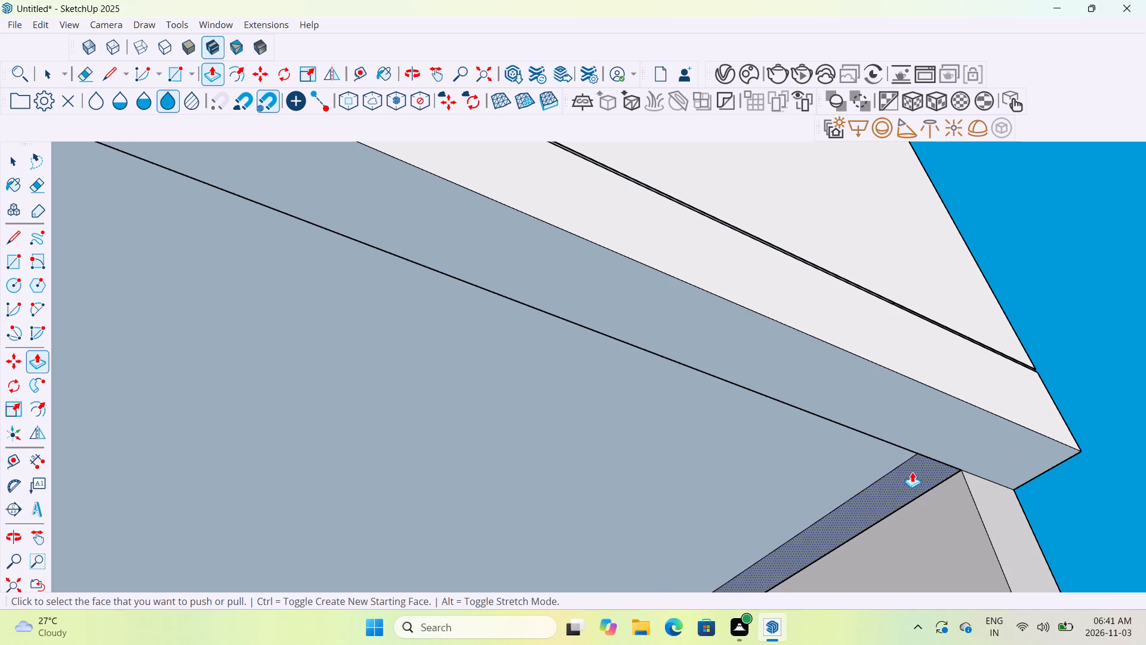
Examine the opened bay from below, especially the corner where its side wall, back wall and ceiling strip meet.
scroll(862, 499, "down", 7)
scroll(862, 499, "down", 16)
middle_click_drag(917, 476, 906, 505)
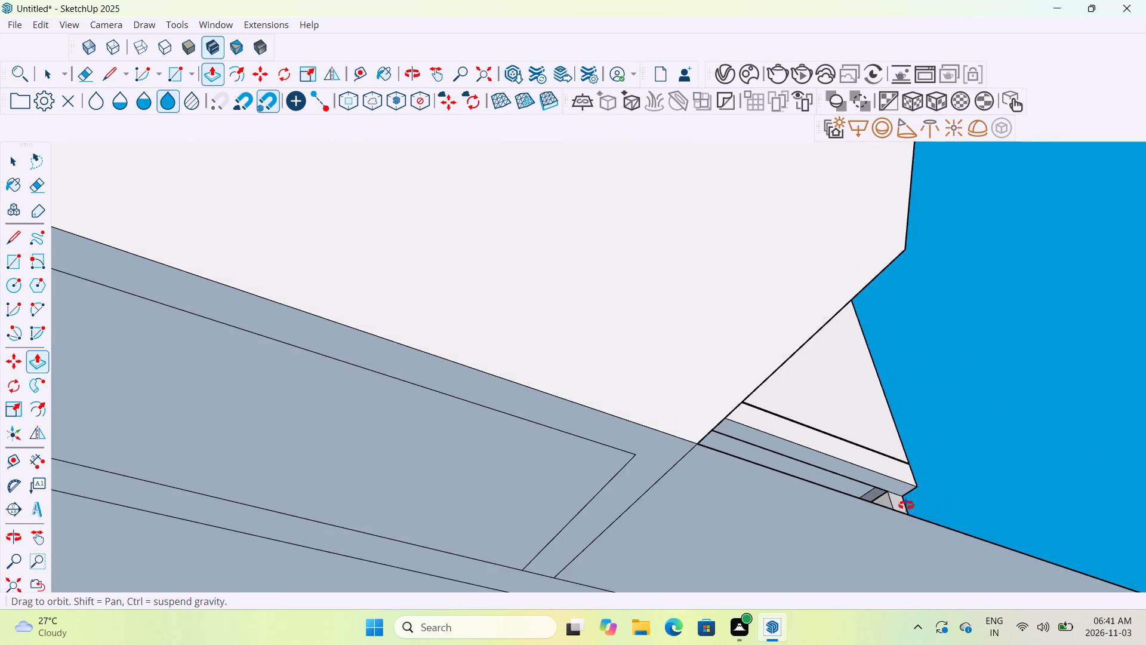
middle_click_drag(906, 505, 796, 563)
middle_click_drag(877, 493, 813, 533)
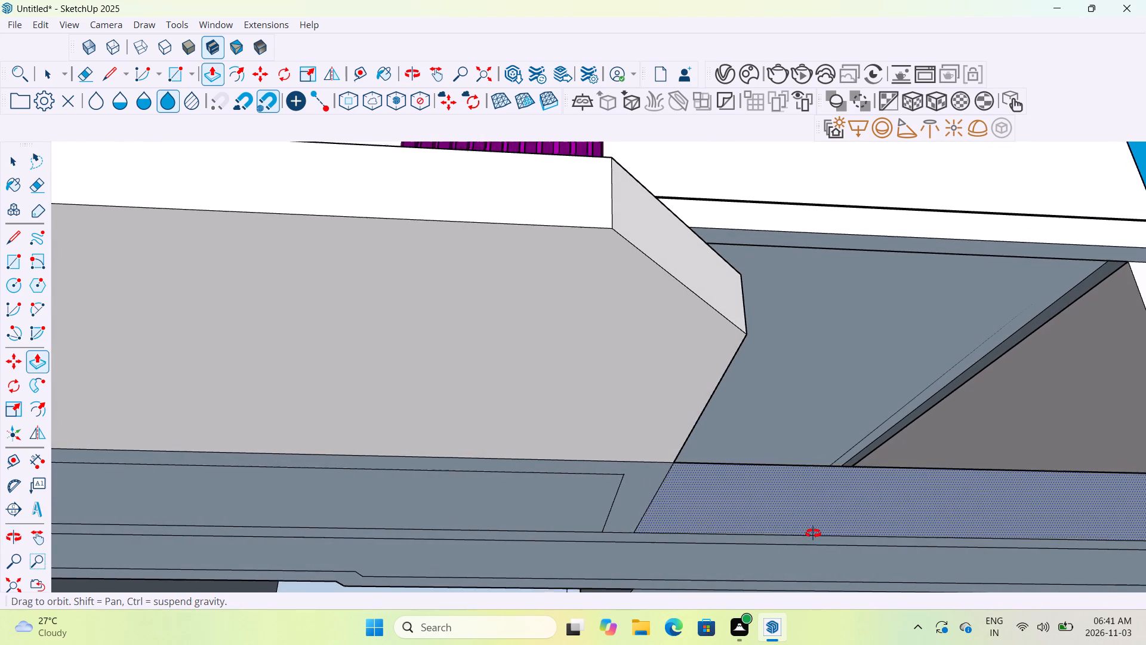
middle_click_drag(813, 533, 772, 548)
scroll(856, 314, "up", 10)
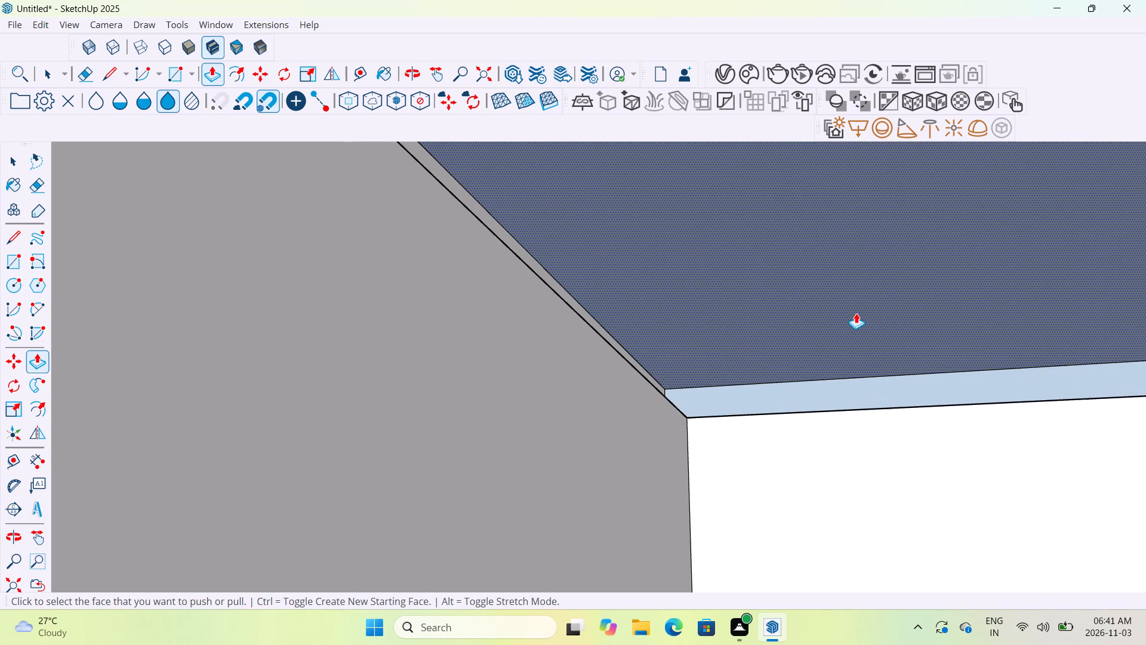
middle_click_drag(790, 363, 793, 455)
middle_click_drag(784, 429, 781, 405)
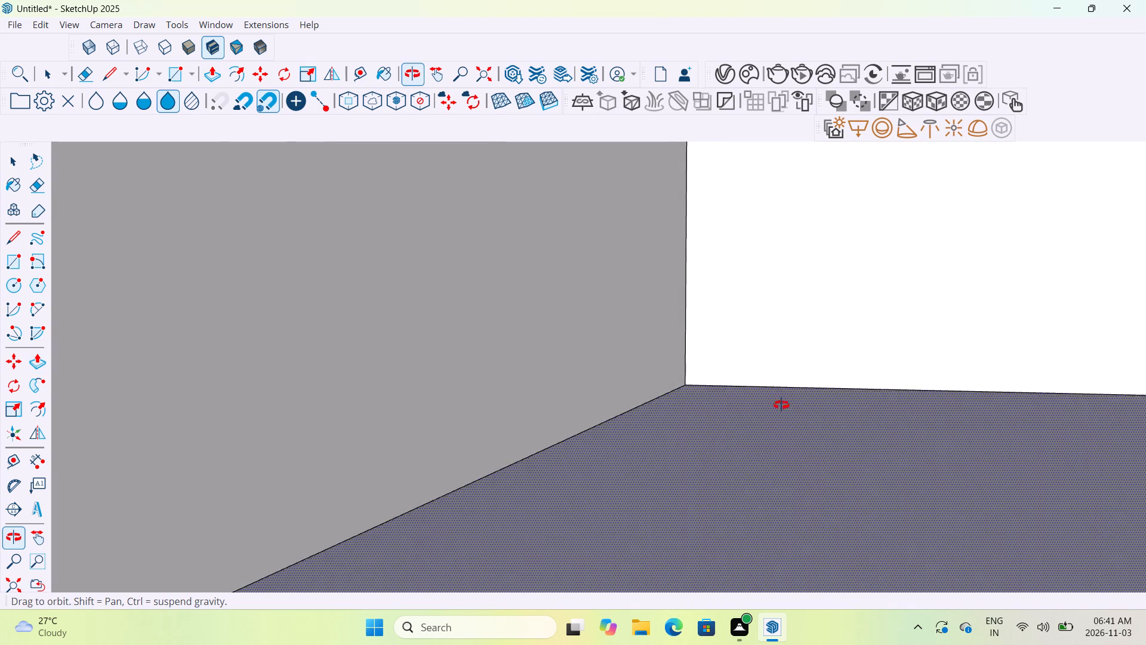
middle_click_drag(781, 405, 782, 387)
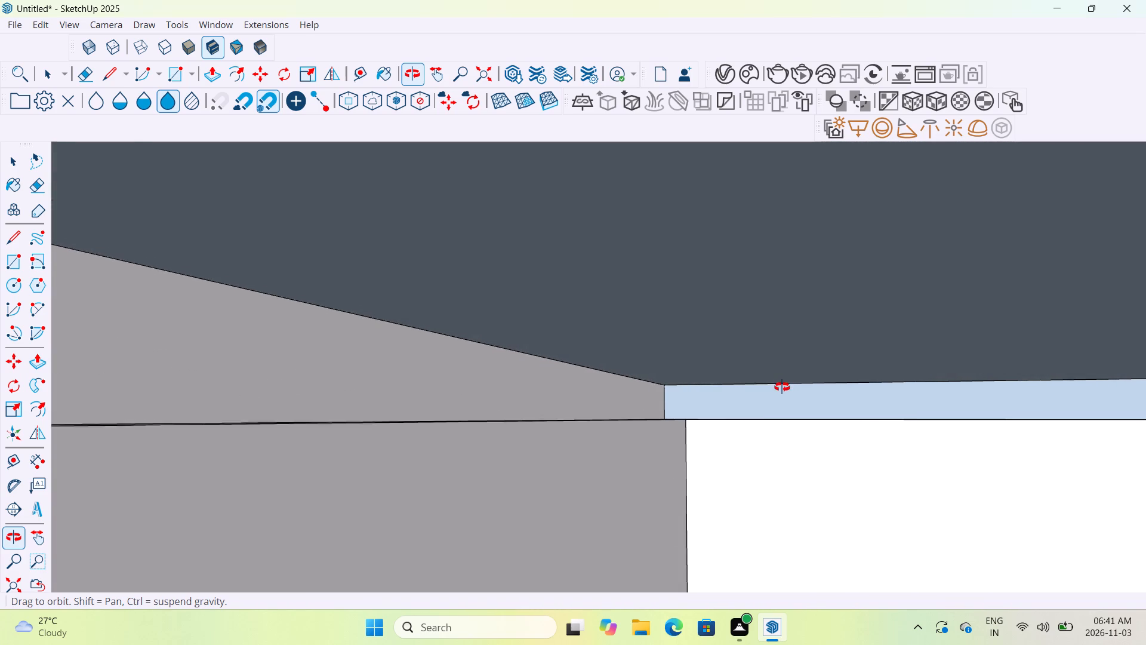
middle_click_drag(782, 387, 781, 392)
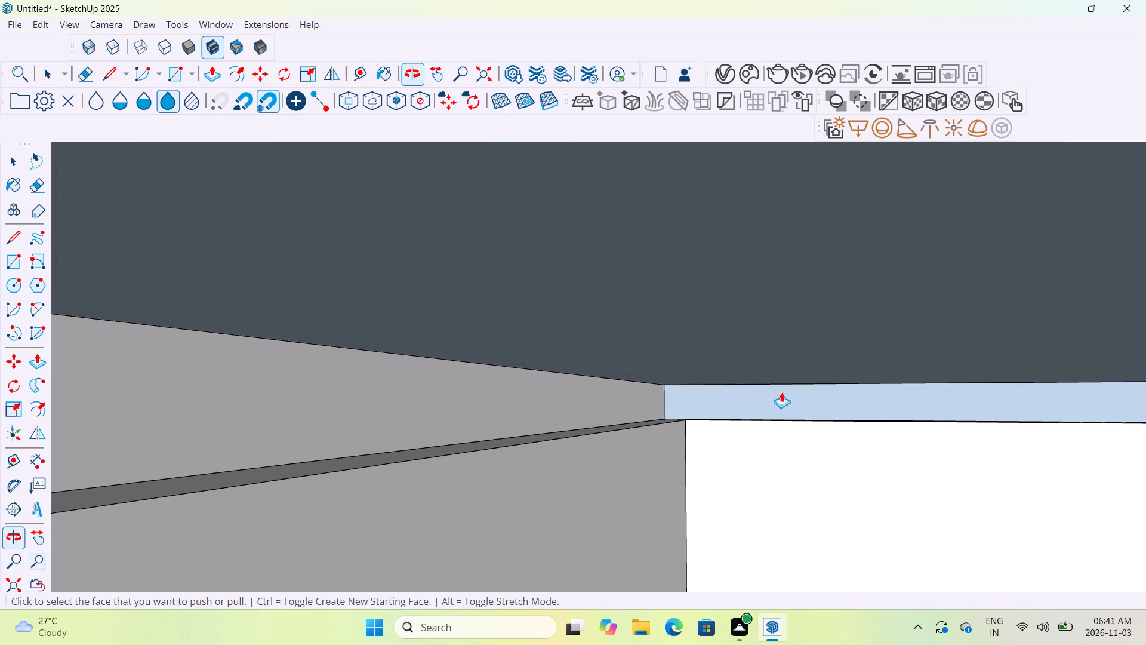
scroll(660, 432, "down", 5)
scroll(660, 432, "up", 6)
scroll(660, 432, "down", 3)
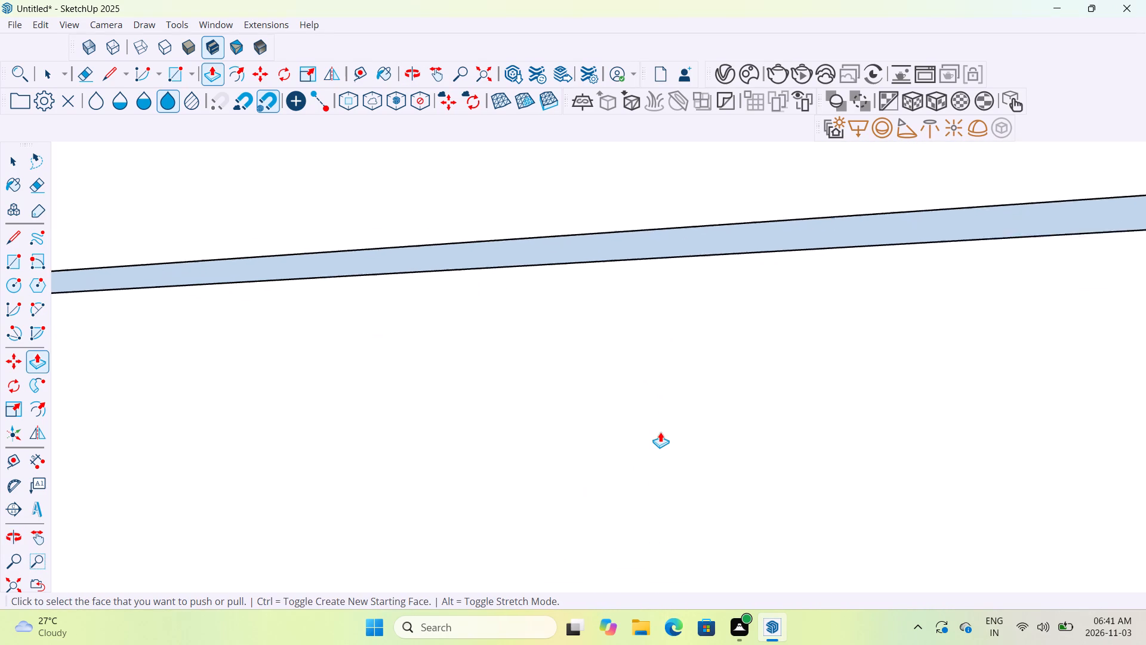
Examine the thin ledge along the bottom of the adjoining block's front face, next to the violet ribbed panel.
scroll(660, 432, "down", 11)
scroll(660, 432, "down", 14)
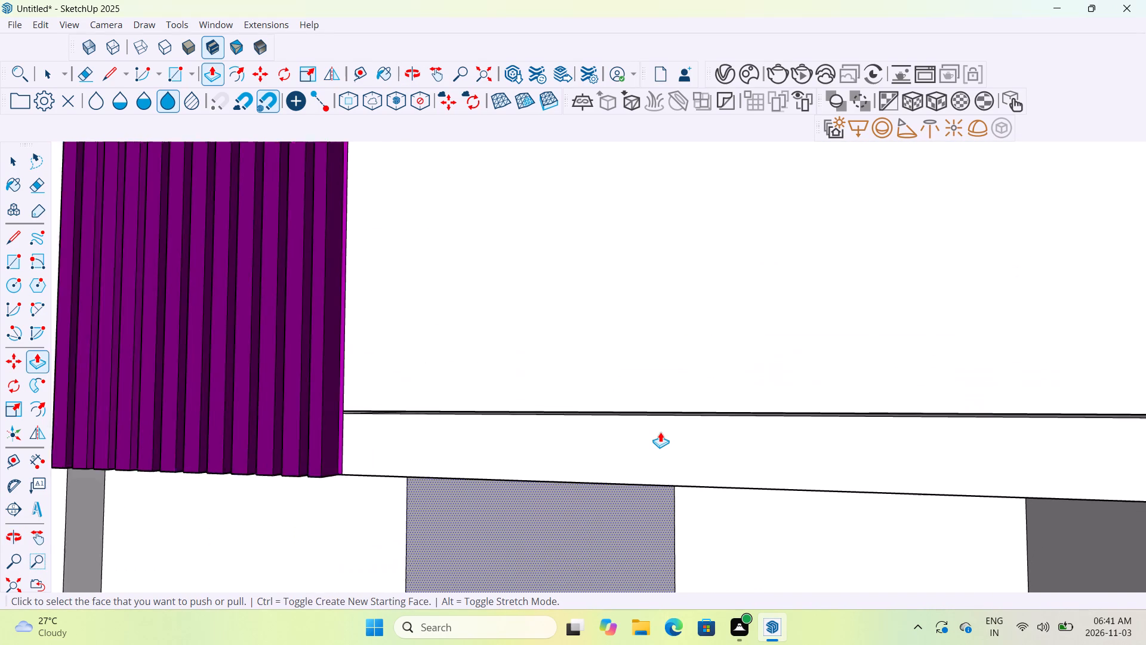
scroll(660, 432, "down", 5)
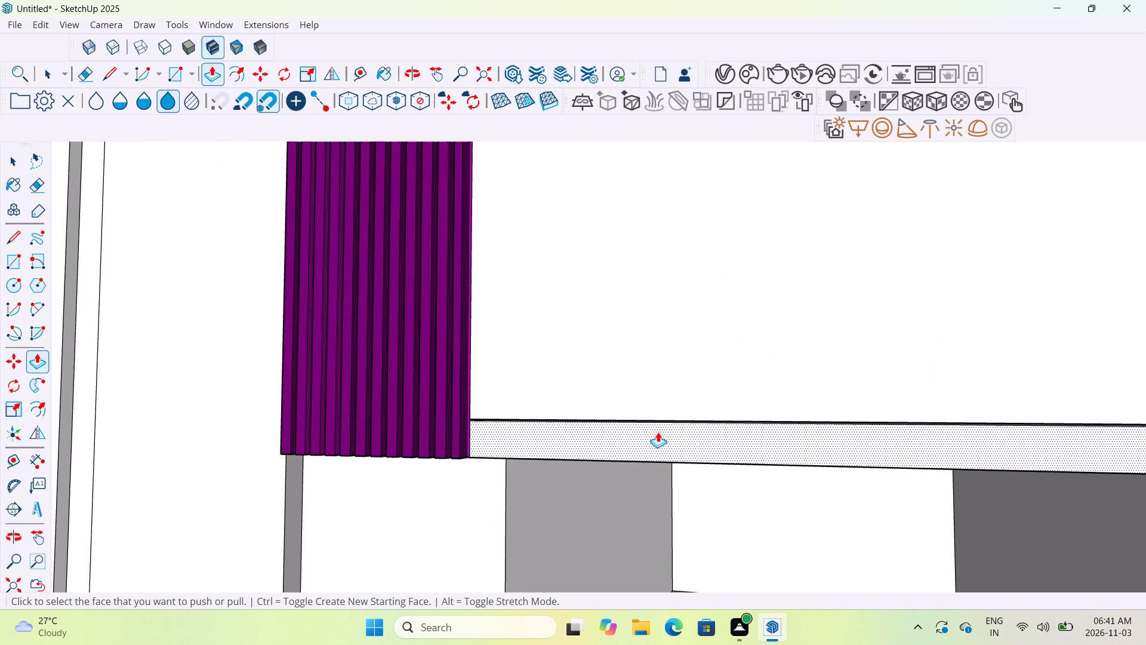
scroll(549, 406, "up", 7)
scroll(493, 417, "up", 6)
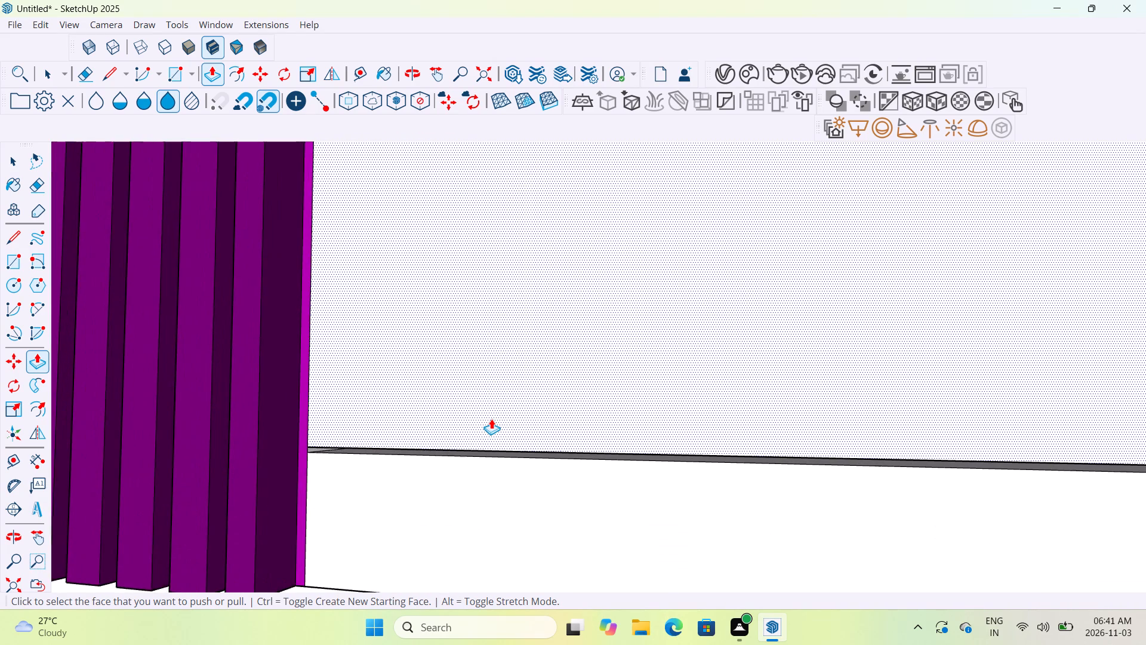
scroll(491, 419, "up", 6)
middle_click_drag(491, 419, 491, 430)
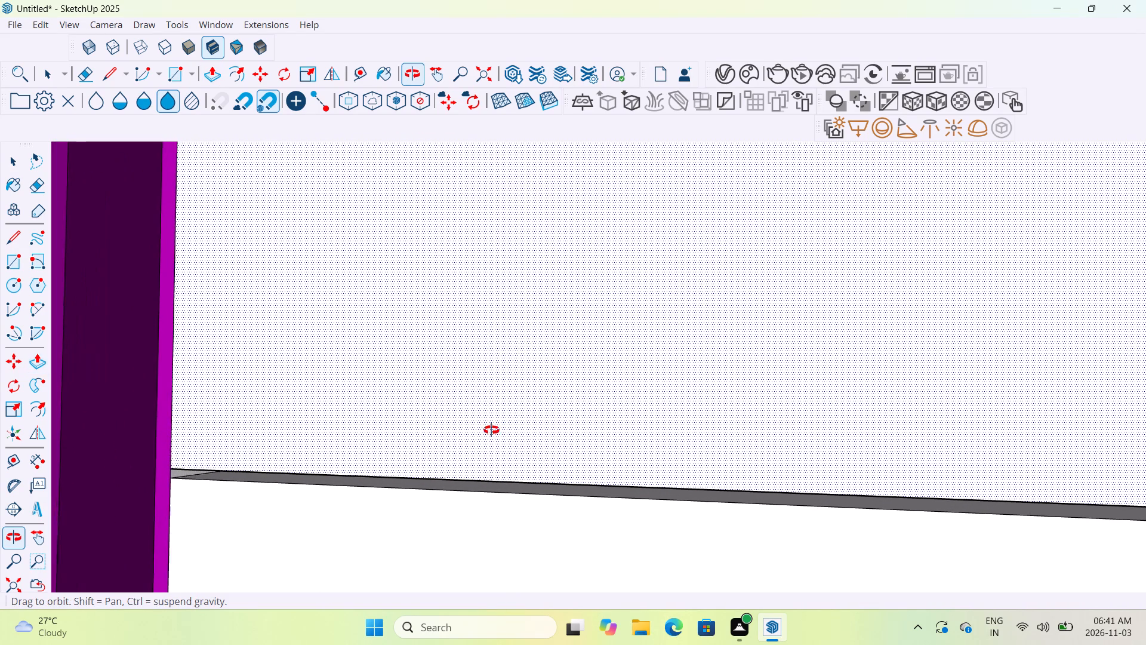
middle_click_drag(491, 430, 491, 451)
scroll(491, 451, "down", 5)
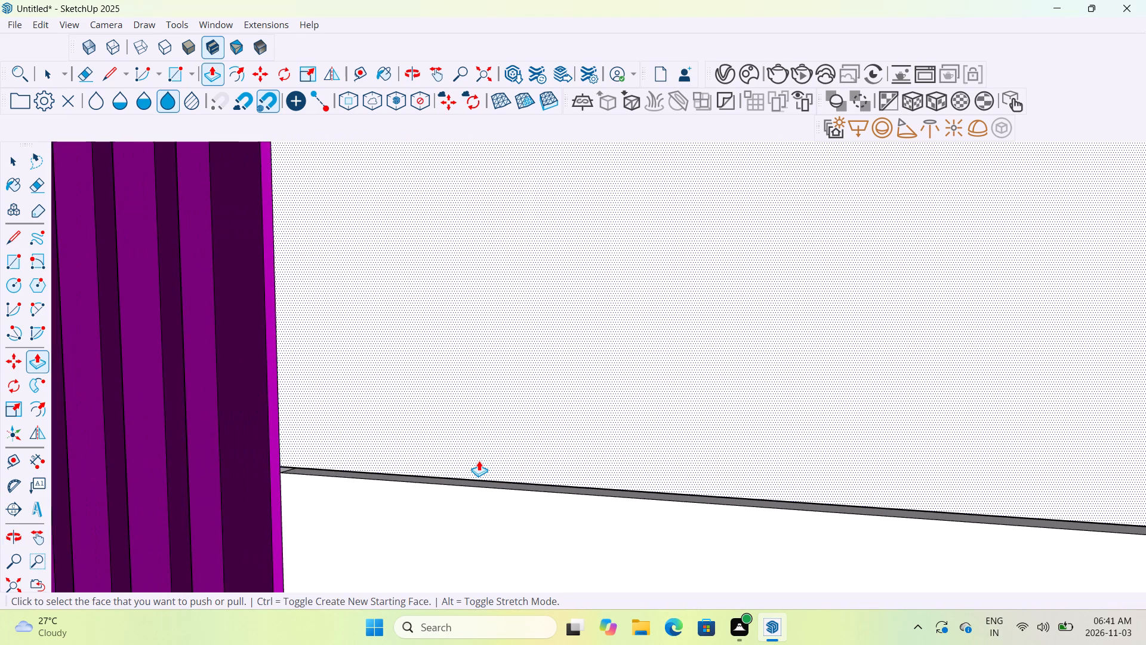
scroll(479, 460, "up", 5)
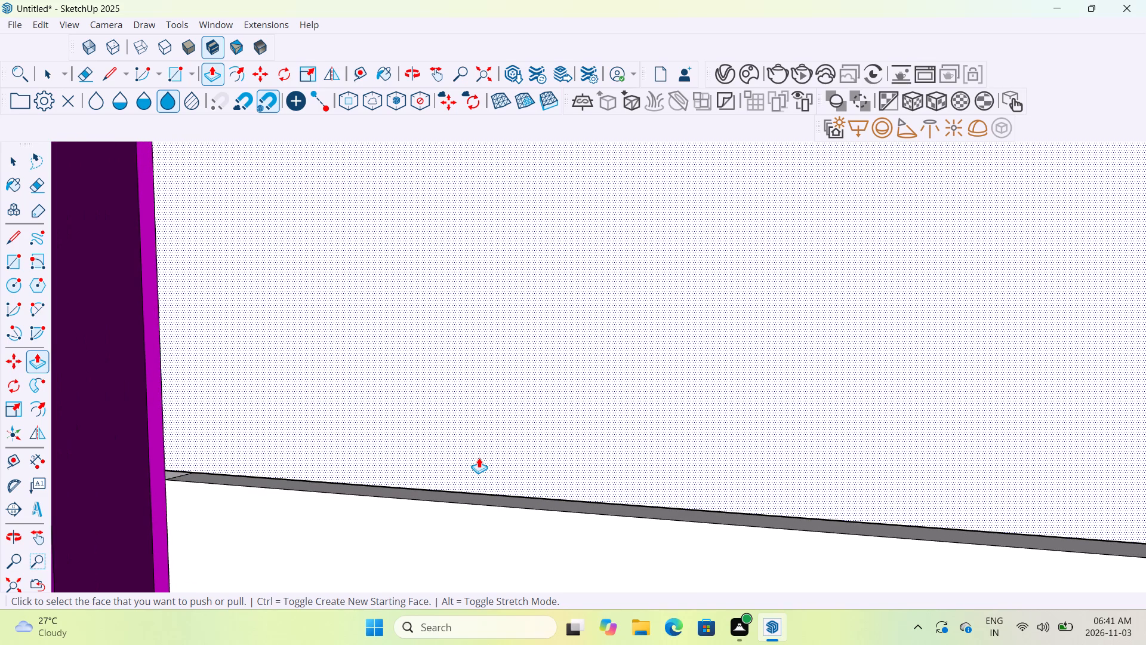
Undo the recent edits back to before the wall was cut back, the bay opened and the violet panel's outer ribs extruded.
key("ctrl+z")
key("ctrl+z")
key("ctrl+z")
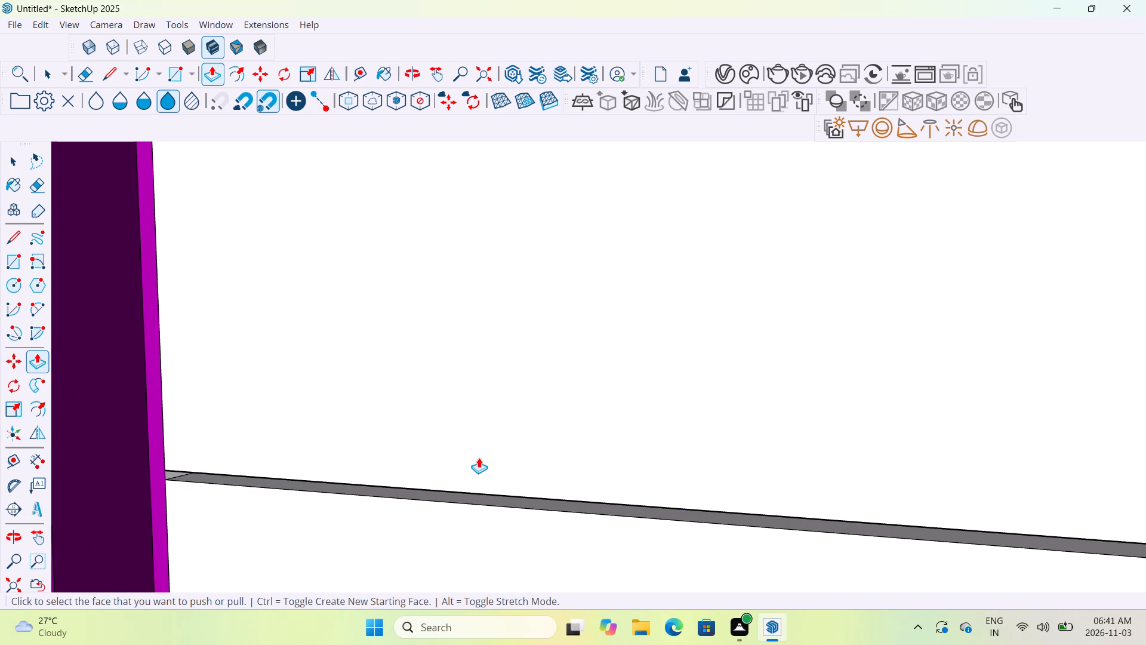
key("ctrl+z")
key("ctrl+z")
key("ctrl+z")
key("ctrl+z")
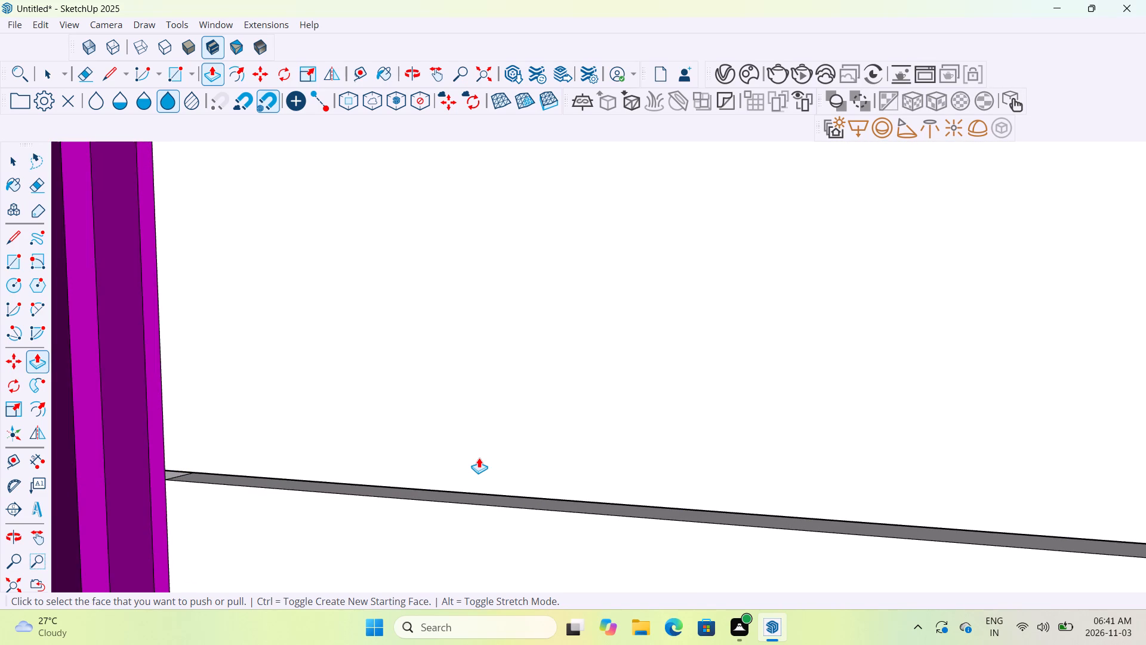
key("ctrl+z")
key("ctrl+z")
key("ctrl+z")
key("ctrl+z")
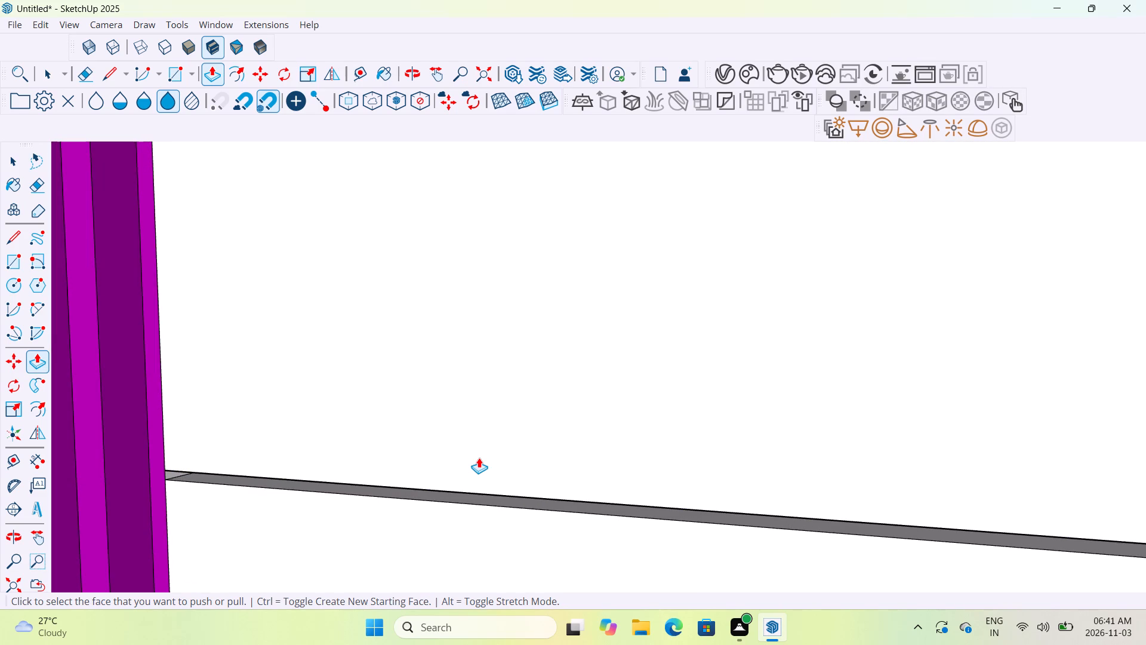
key("ctrl+z")
key("ctrl+z")
Examine the front facade around the violet panel and the thin ledge beneath the adjoining block's front face.
scroll(479, 457, "down", 20)
scroll(479, 457, "down", 2)
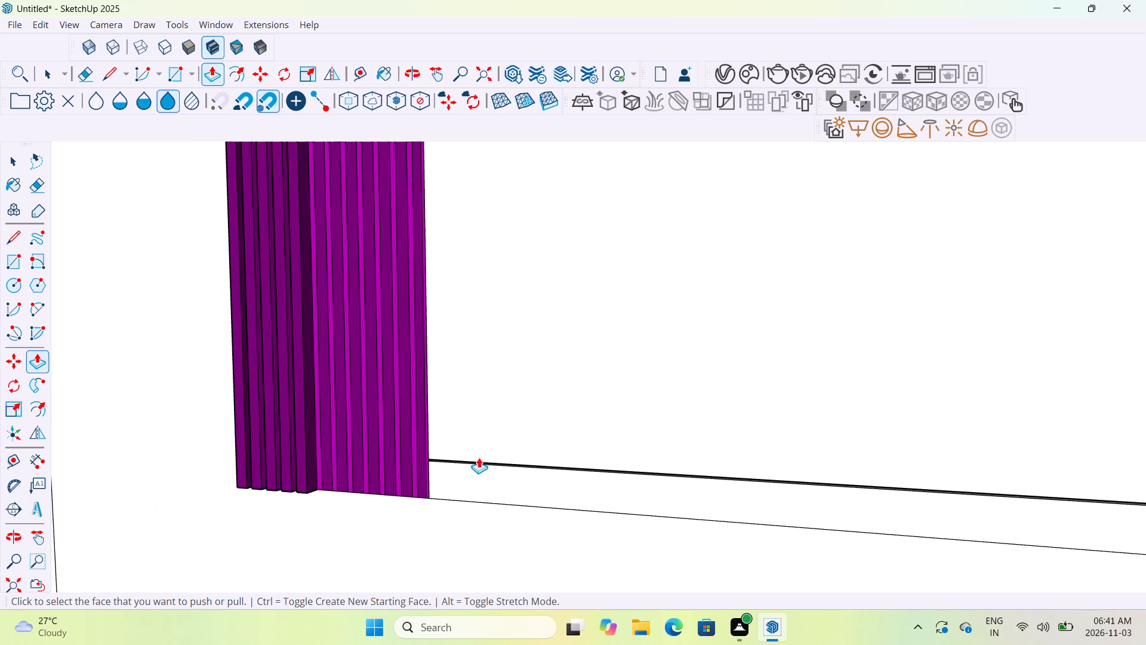
middle_click_drag(479, 457, 470, 488)
scroll(491, 466, "up", 11)
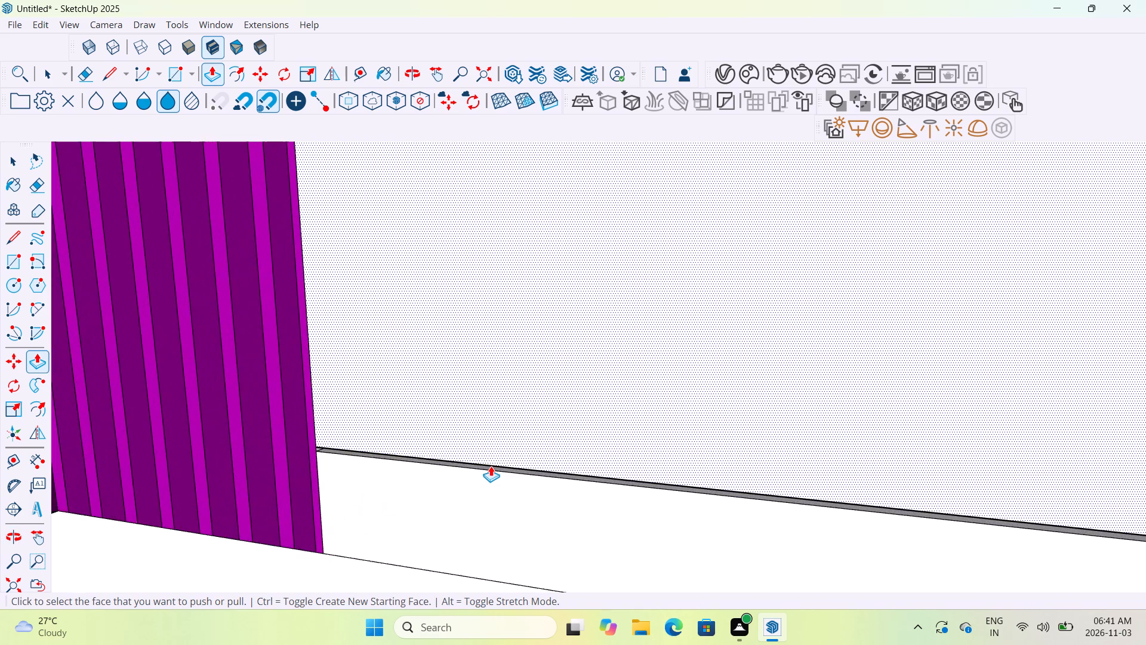
scroll(491, 466, "up", 10)
middle_click_drag(491, 454, 491, 480)
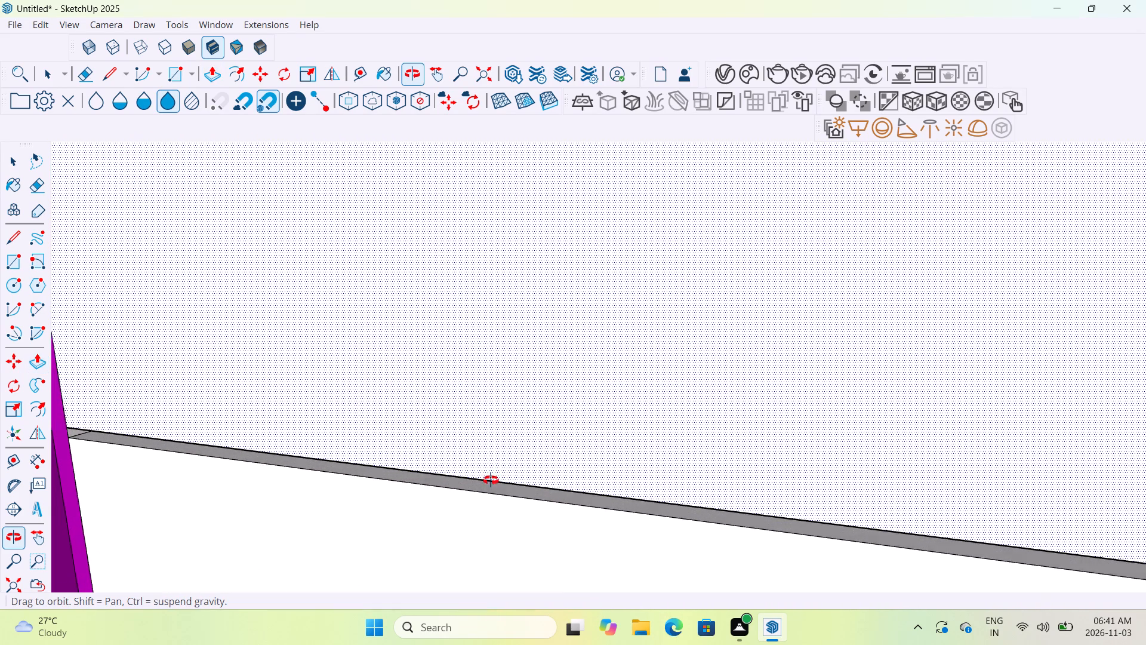
middle_click_drag(491, 480, 553, 453)
scroll(553, 453, "down", 6)
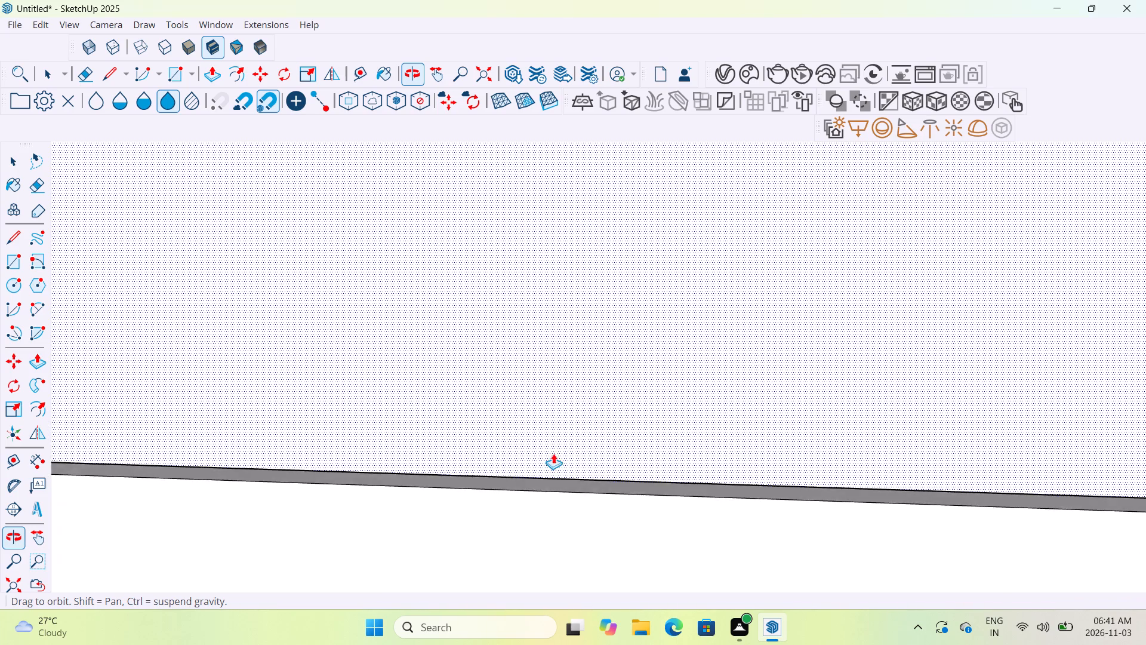
scroll(557, 454, "down", 7)
scroll(557, 454, "down", 16)
scroll(618, 494, "down", 8)
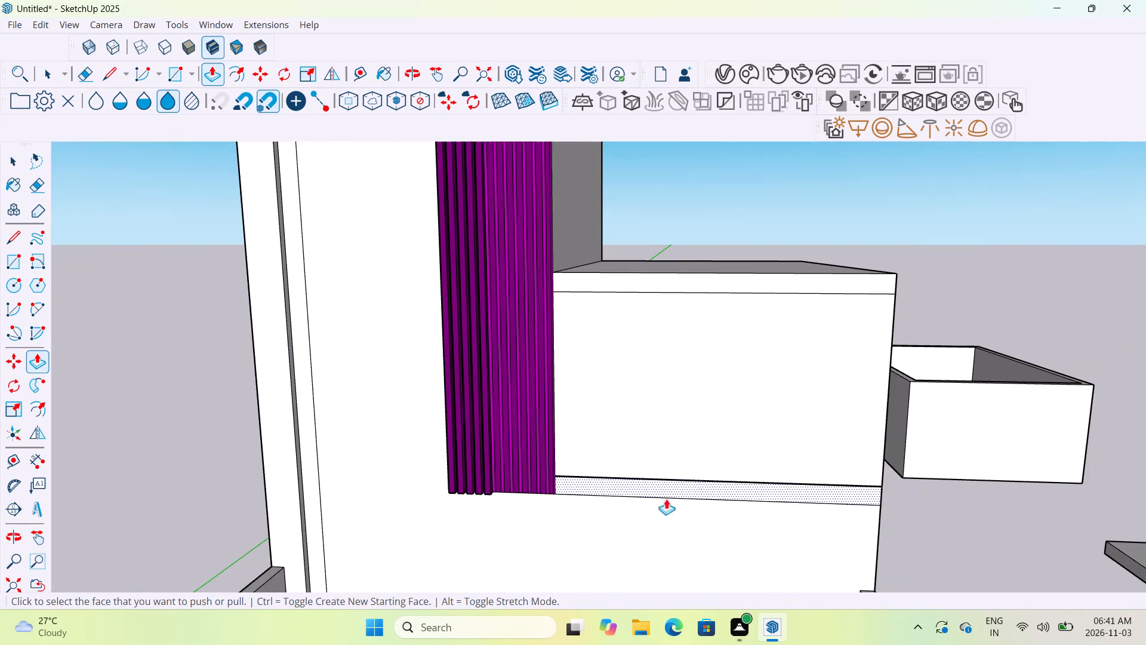
middle_click_drag(753, 511, 756, 463)
scroll(756, 463, "down", 3)
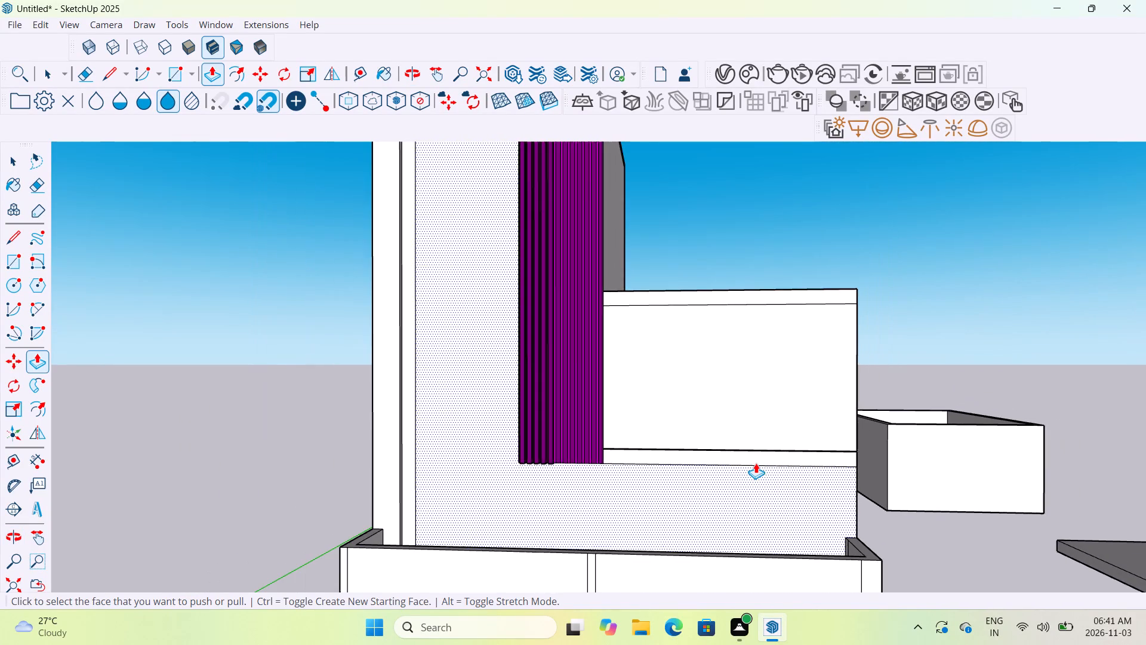
middle_click_drag(772, 451, 741, 514)
scroll(740, 484, "up", 13)
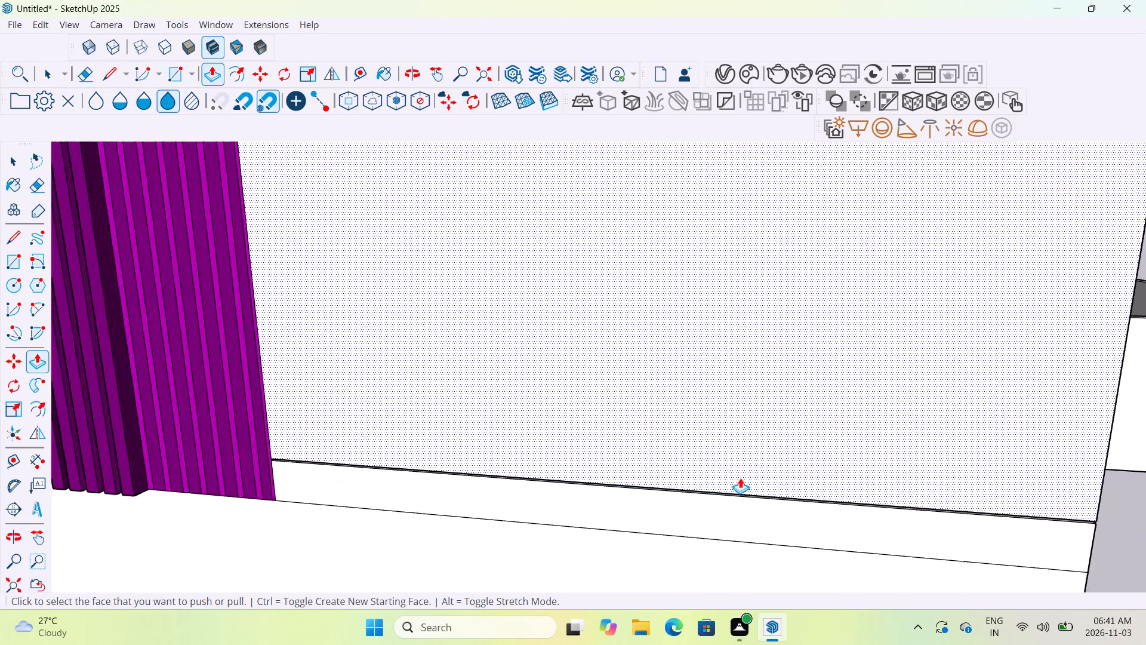
Undo a further series of recent edits to the violet ribbed panel and the wall beside it.
scroll(740, 478, "up", 6)
key("ctrl+z")
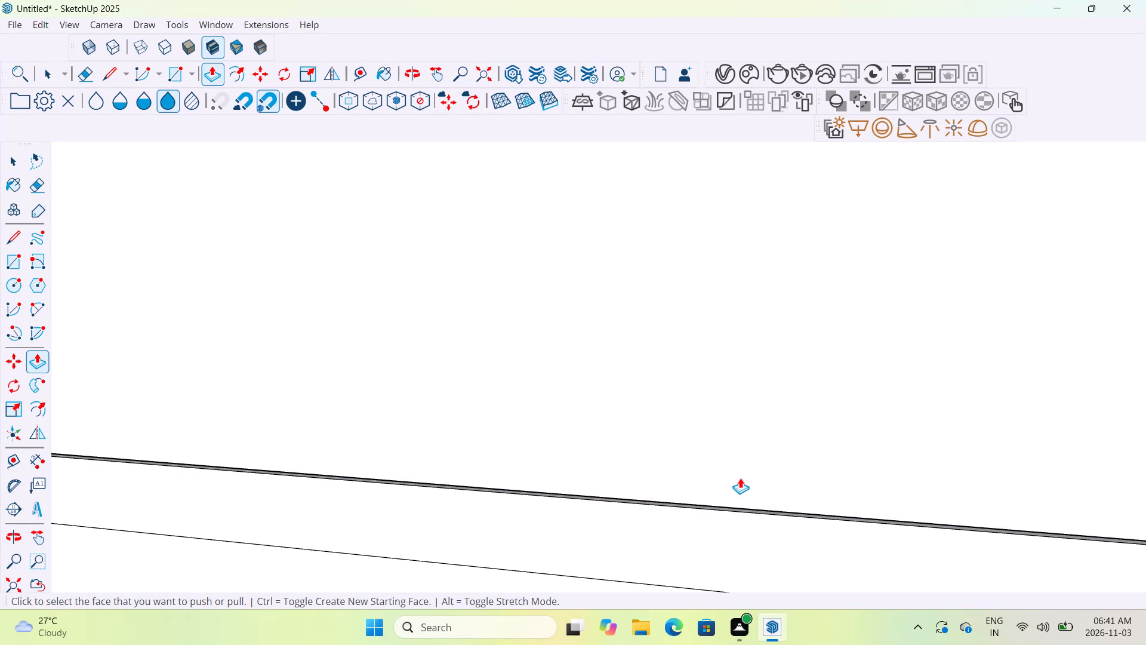
scroll(740, 478, "up", 10)
key("ctrl+z")
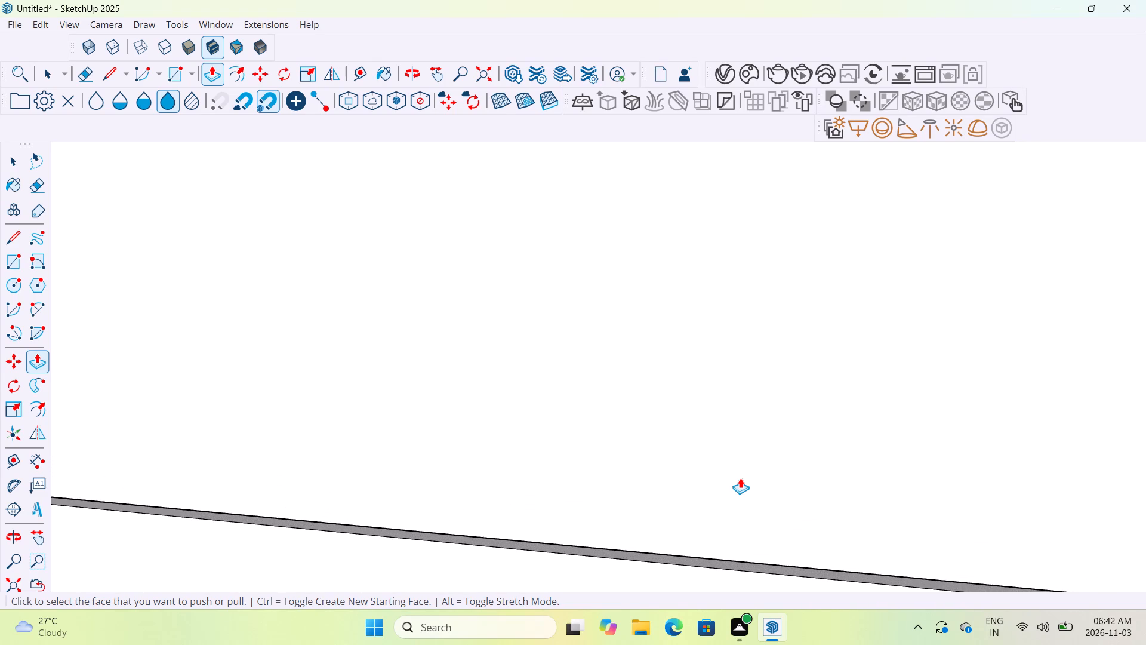
key("ctrl+z")
key("ctrl+z")
key("ctrl+z")
key("ctrl+z")
key("ctrl+z")
key("ctrl+z")
key("ctrl+z")
key("ctrl+z")
key("ctrl+z")
Examine where the thin ledge beneath the adjoining block's front face meets the violet panel's outermost rib.
scroll(740, 478, "down", 5)
scroll(740, 477, "up", 1)
scroll(740, 477, "down", 17)
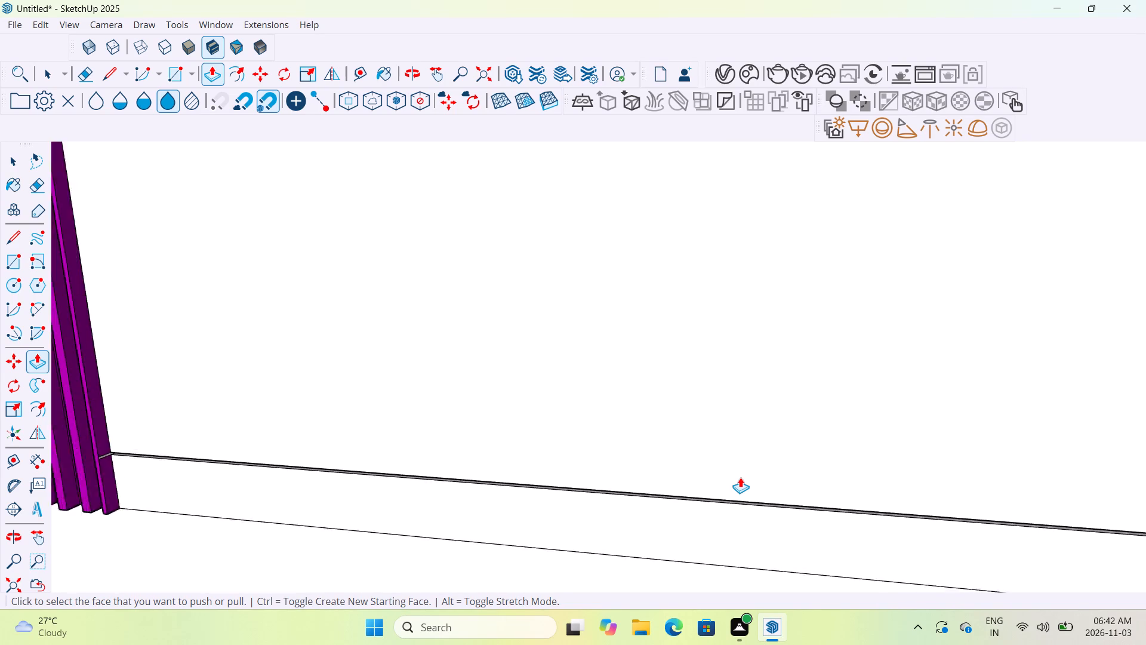
scroll(740, 477, "down", 13)
scroll(740, 477, "up", 6)
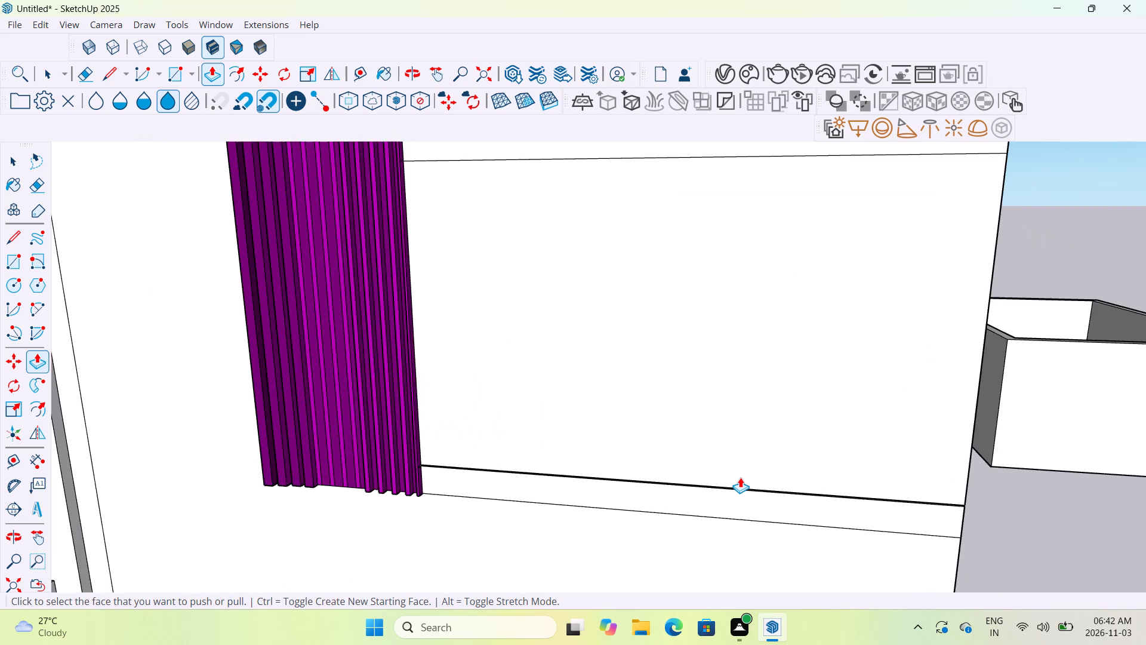
scroll(740, 477, "up", 7)
middle_click_drag(740, 477, 724, 524)
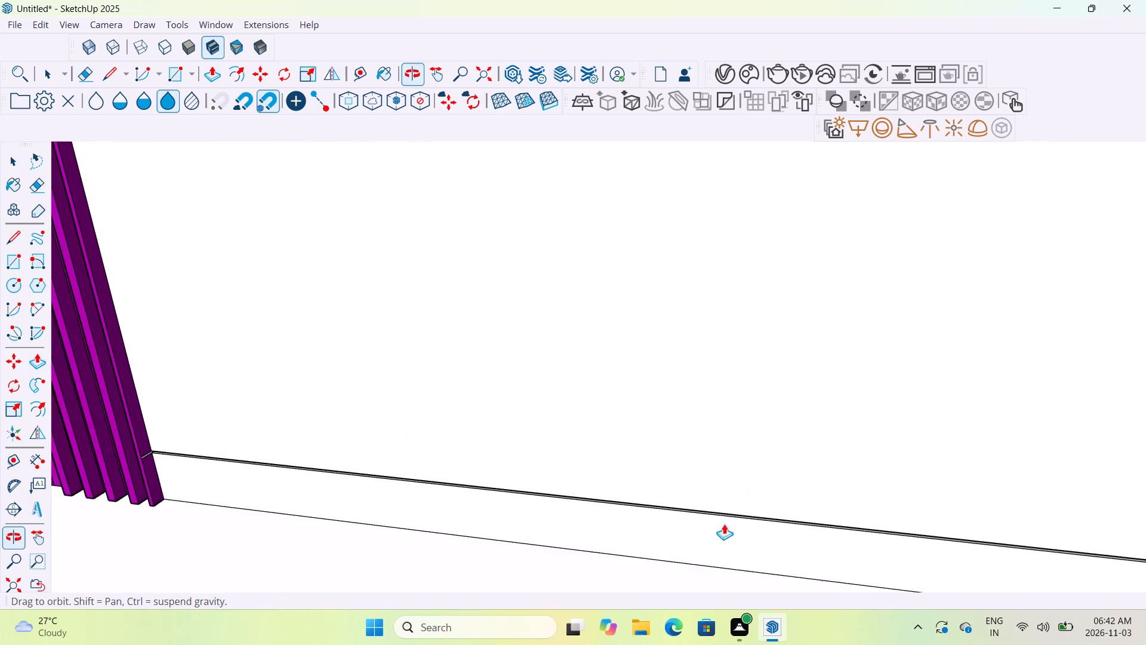
middle_click_drag(724, 524, 737, 524)
scroll(149, 441, "up", 19)
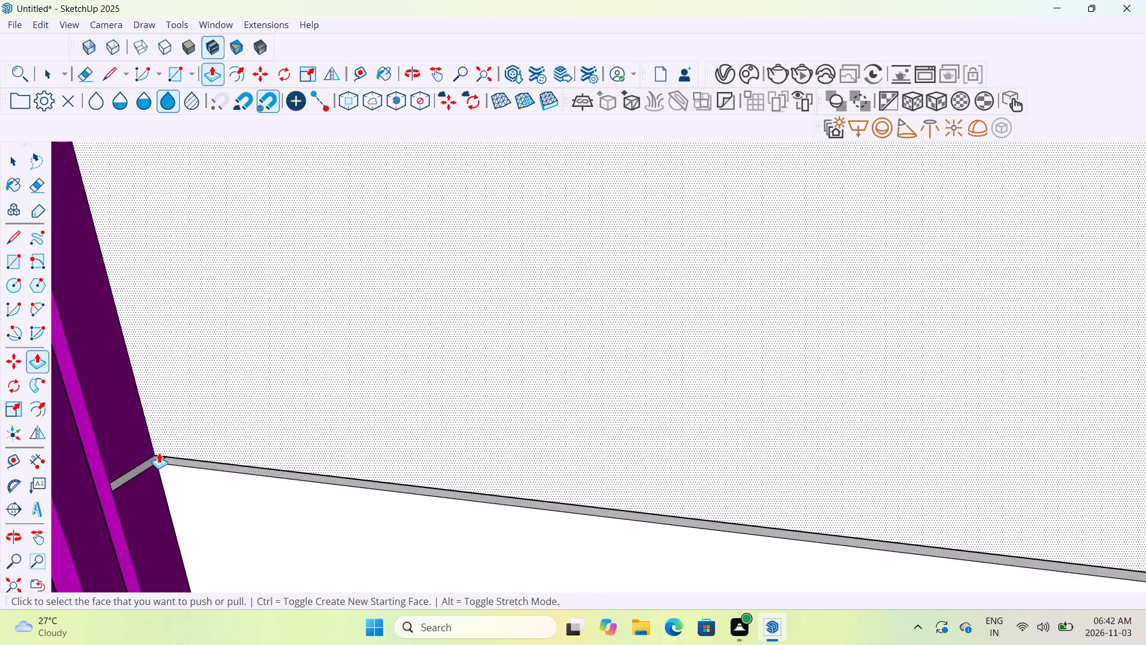
scroll(159, 453, "up", 16)
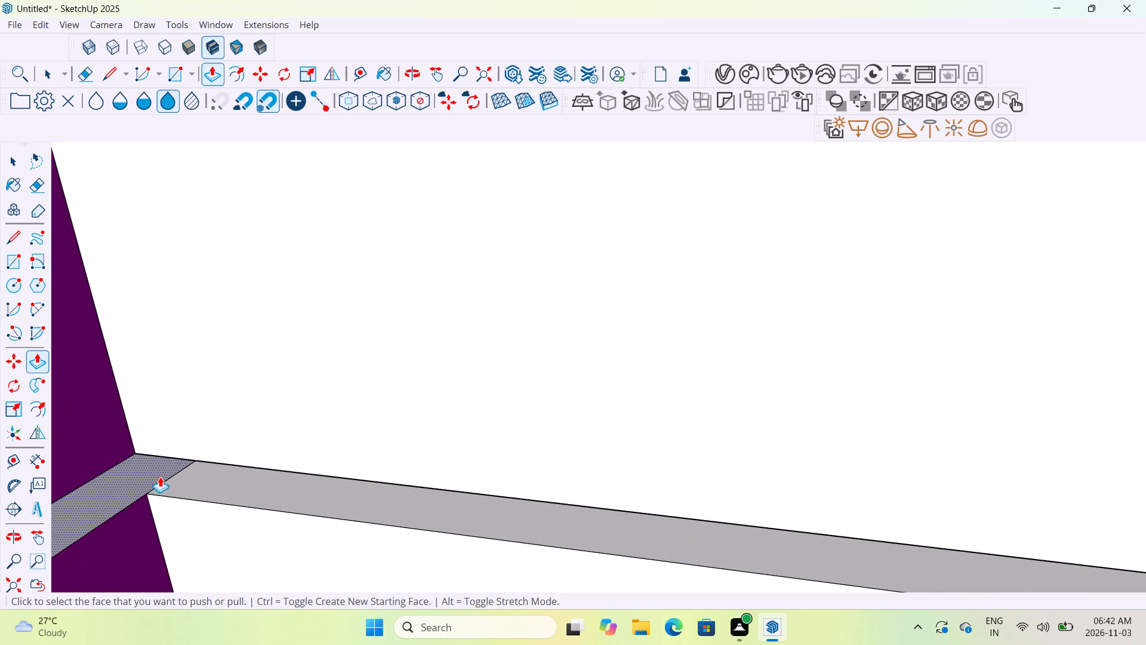
middle_click_drag(195, 467, 269, 525)
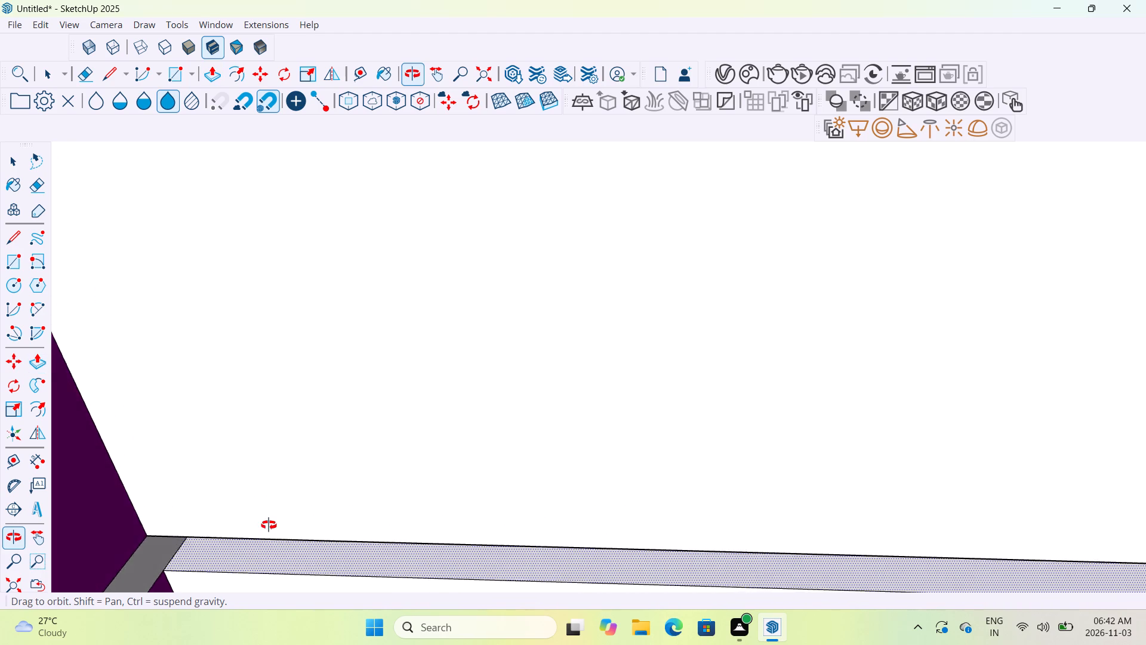
middle_click_drag(269, 525, 147, 451)
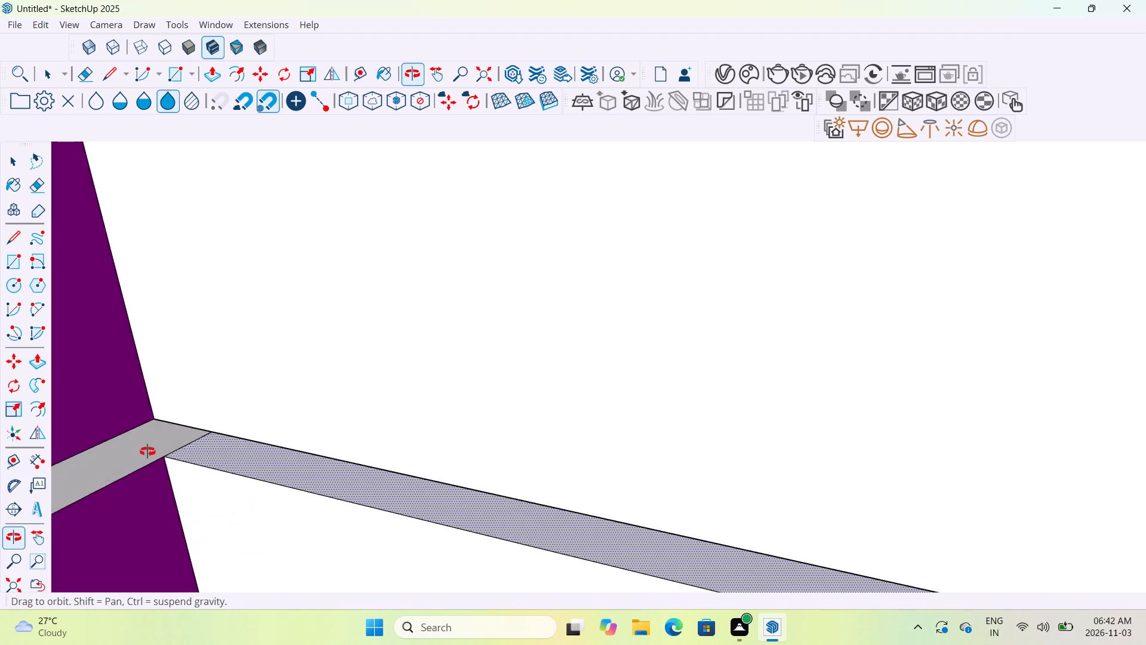
middle_click_drag(147, 451, 287, 356)
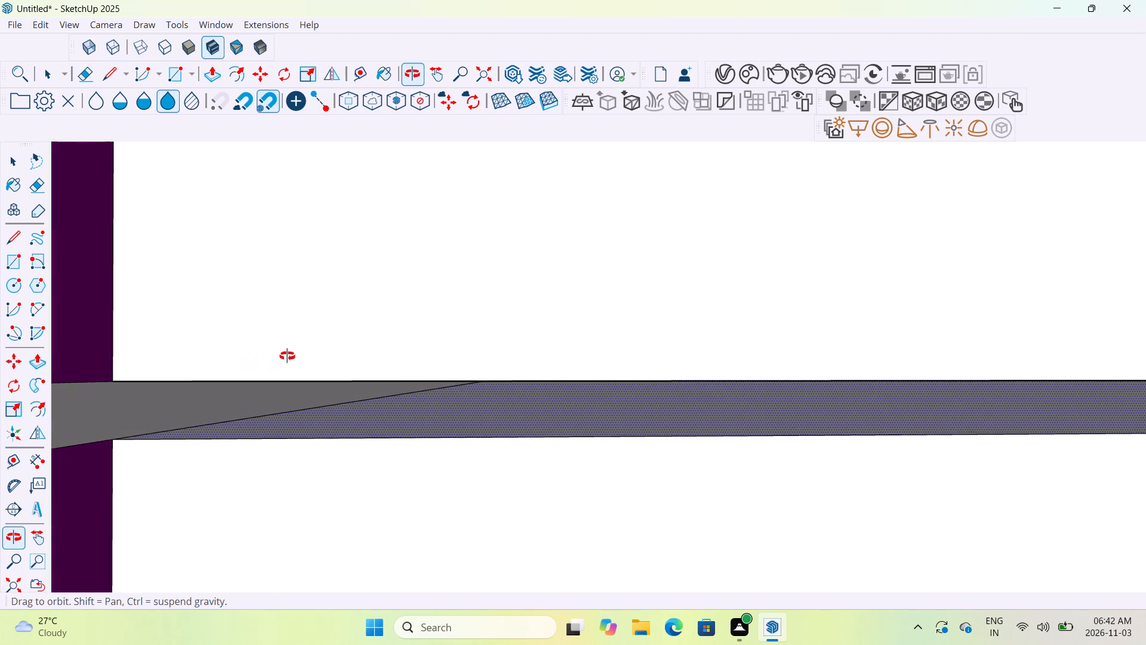
middle_click_drag(287, 356, 387, 368)
Examine the ledge along the adjoining block's front face and around its outer corner, viewing it also from below.
scroll(387, 368, "down", 12)
scroll(440, 393, "down", 7)
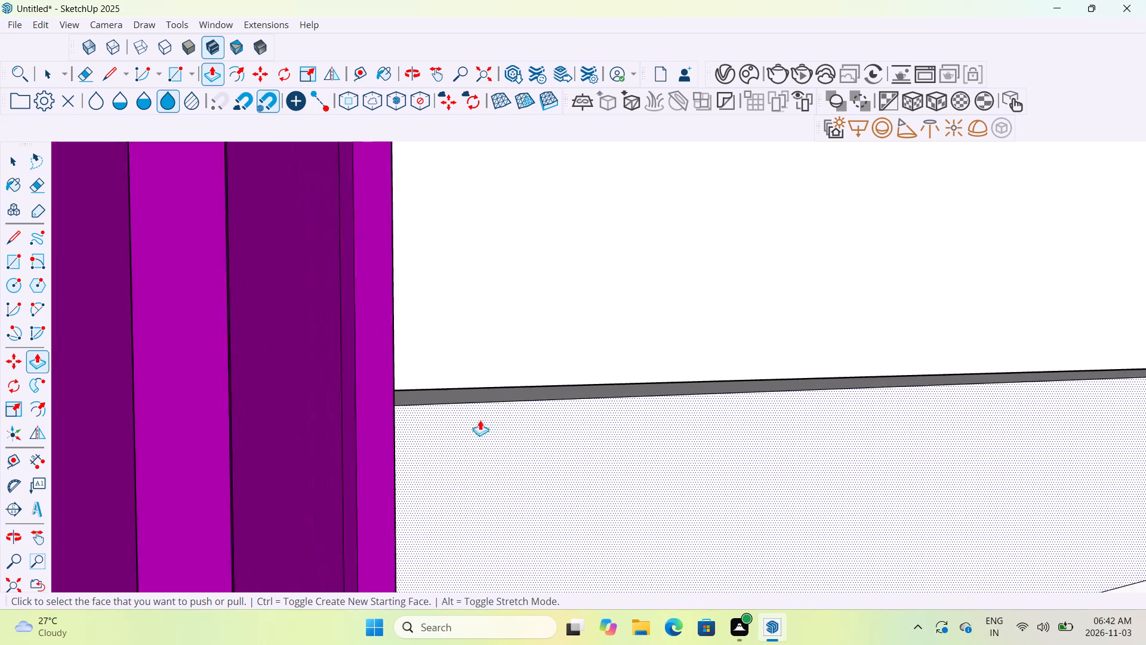
scroll(616, 428, "down", 7)
scroll(778, 429, "down", 6)
scroll(981, 430, "down", 6)
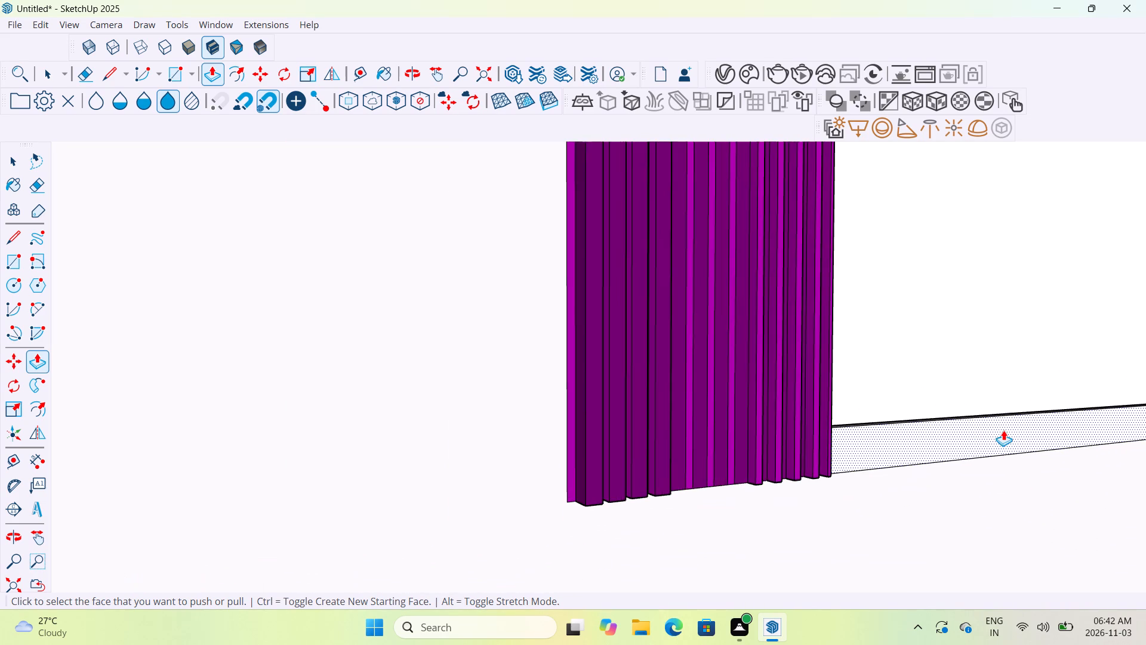
scroll(1012, 430, "down", 14)
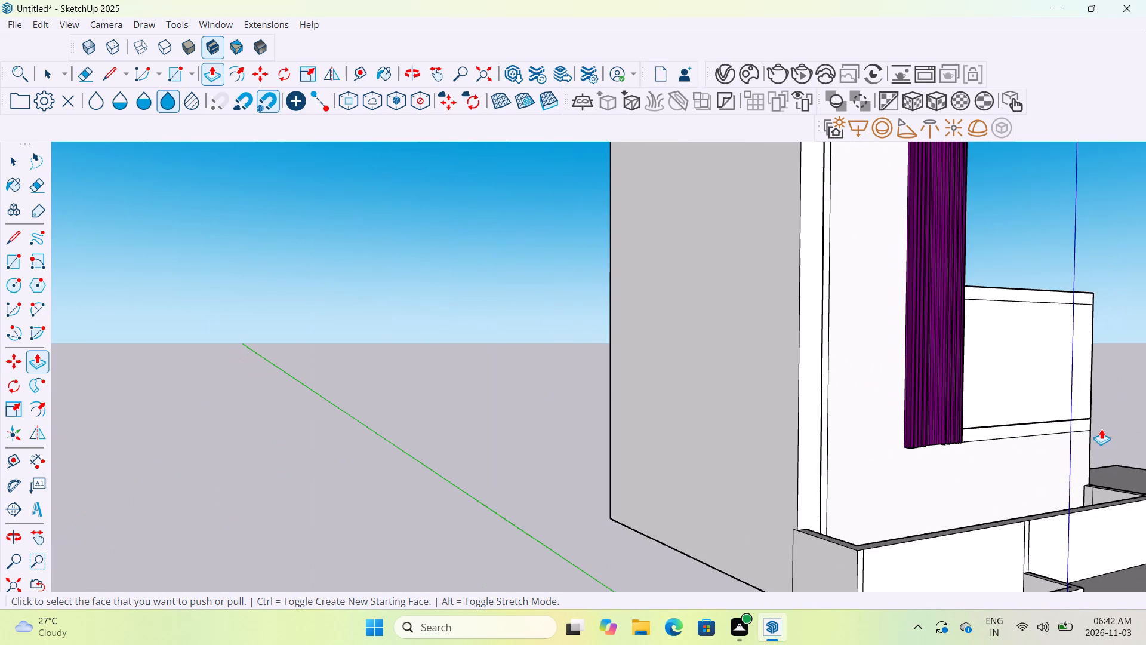
scroll(1126, 423, "up", 9)
scroll(1126, 423, "down", 1)
scroll(1126, 423, "up", 11)
scroll(928, 421, "down", 6)
scroll(793, 388, "up", 12)
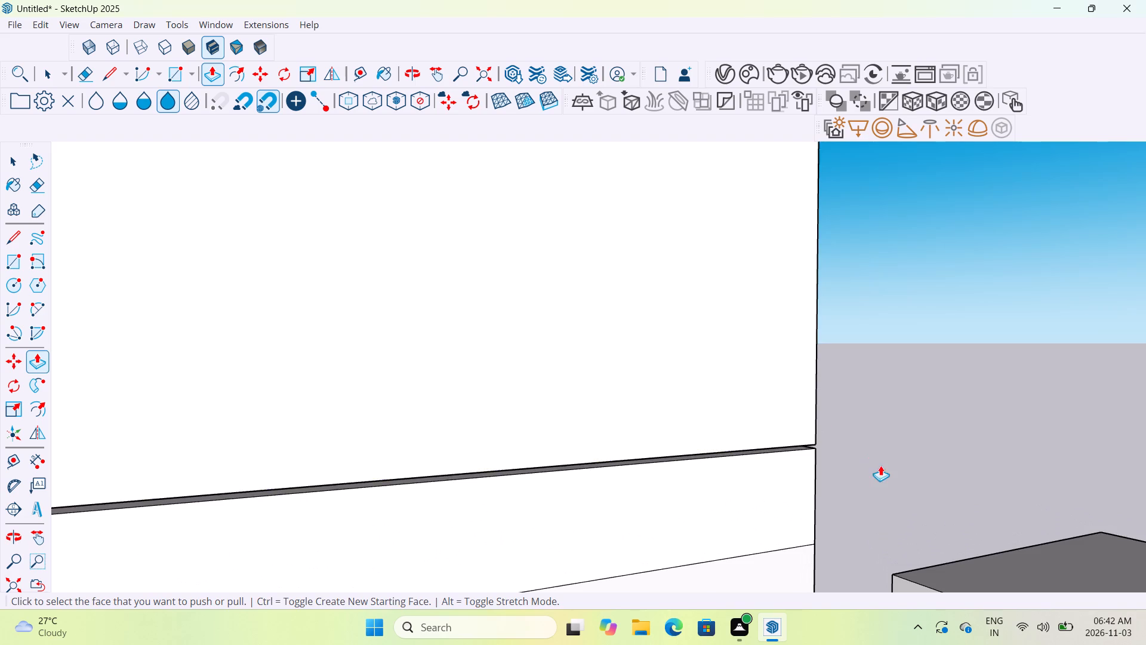
middle_click_drag(880, 465, 630, 460)
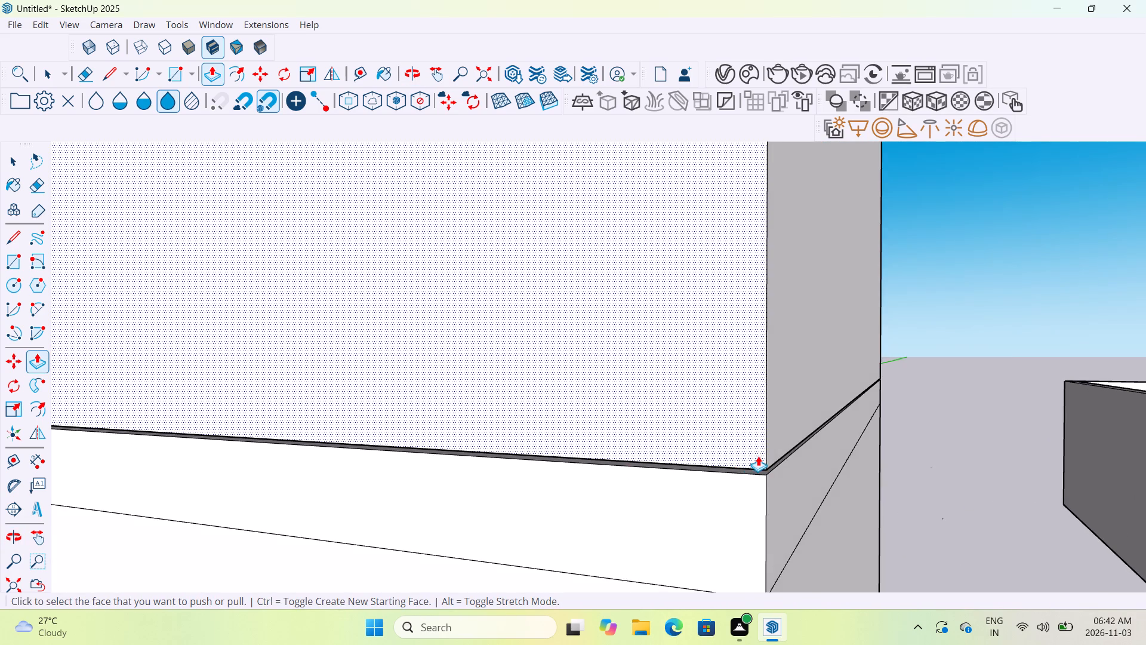
scroll(758, 455, "up", 10)
middle_click_drag(802, 523, 784, 432)
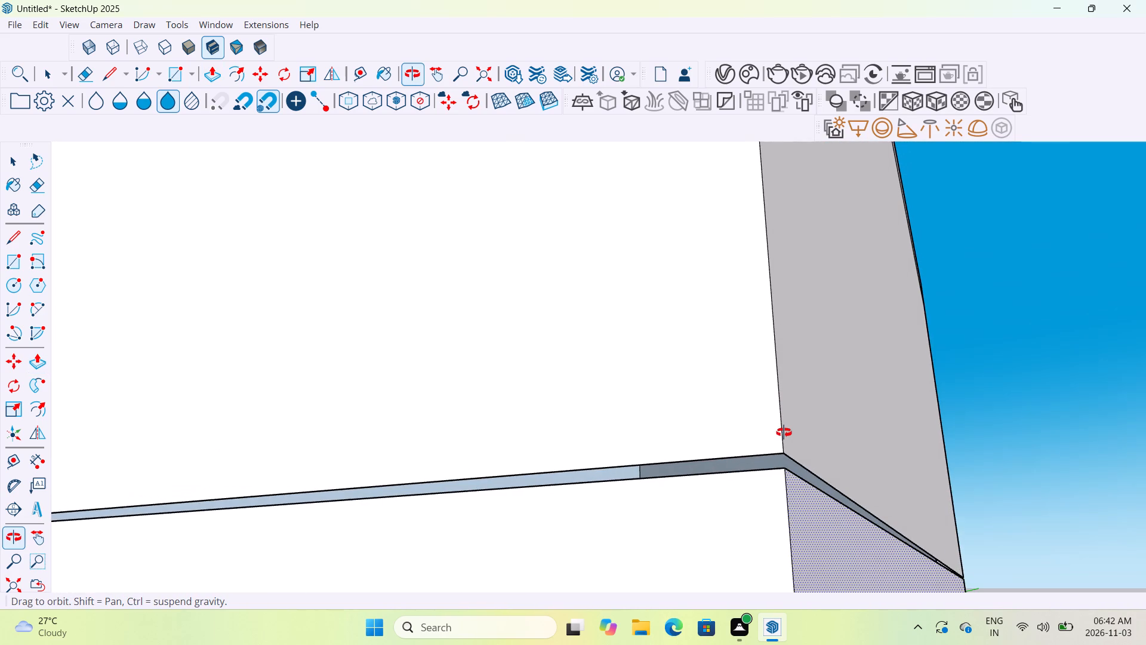
middle_click_drag(784, 432, 784, 438)
key("Escape")
scroll(784, 438, "down", 5)
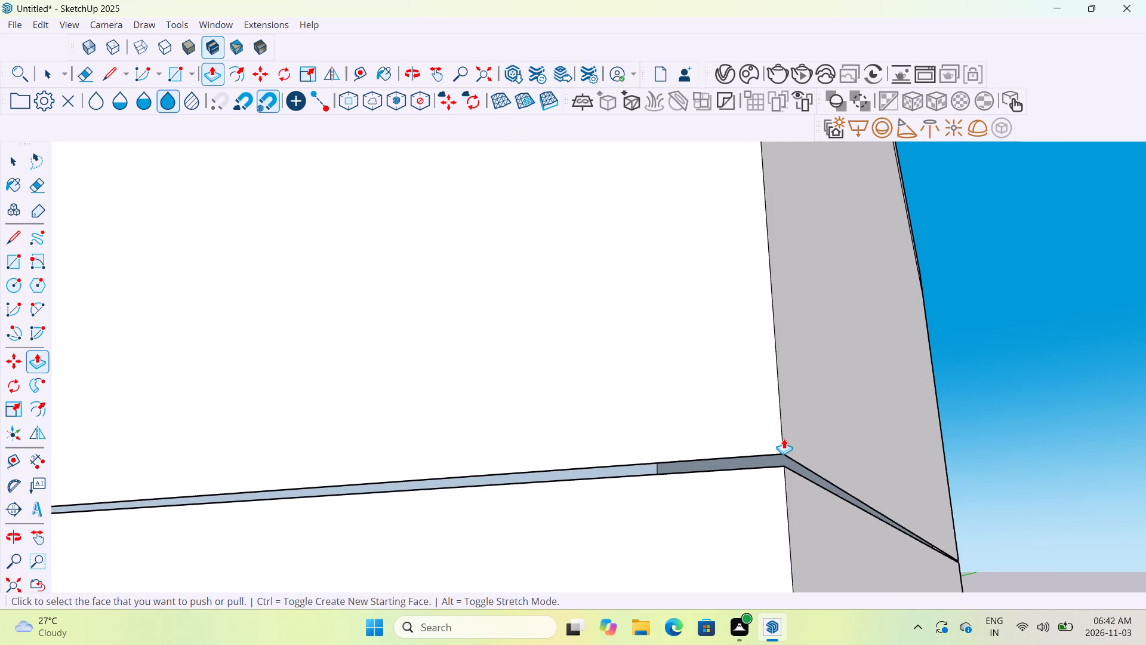
scroll(784, 438, "down", 2)
scroll(883, 428, "down", 20)
scroll(883, 428, "down", 2)
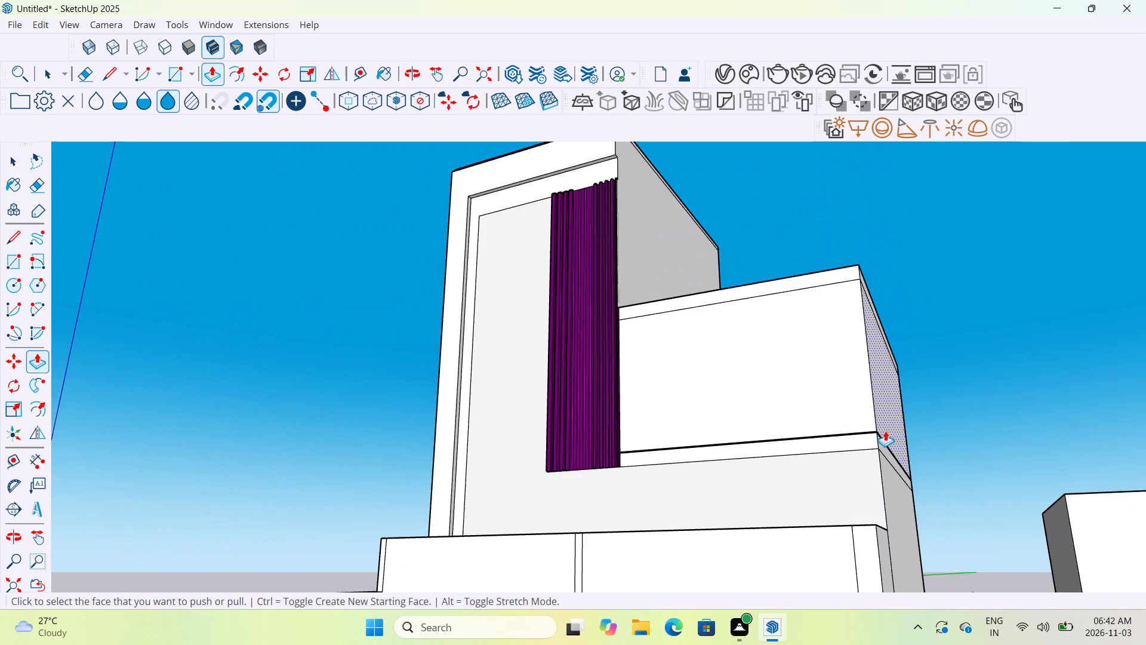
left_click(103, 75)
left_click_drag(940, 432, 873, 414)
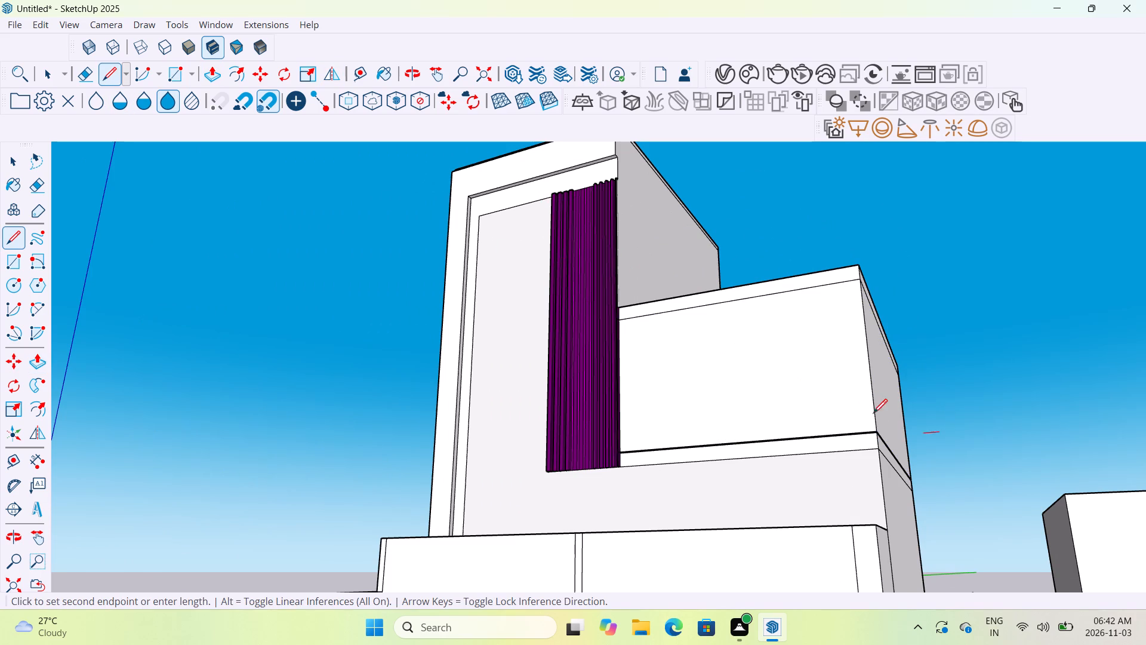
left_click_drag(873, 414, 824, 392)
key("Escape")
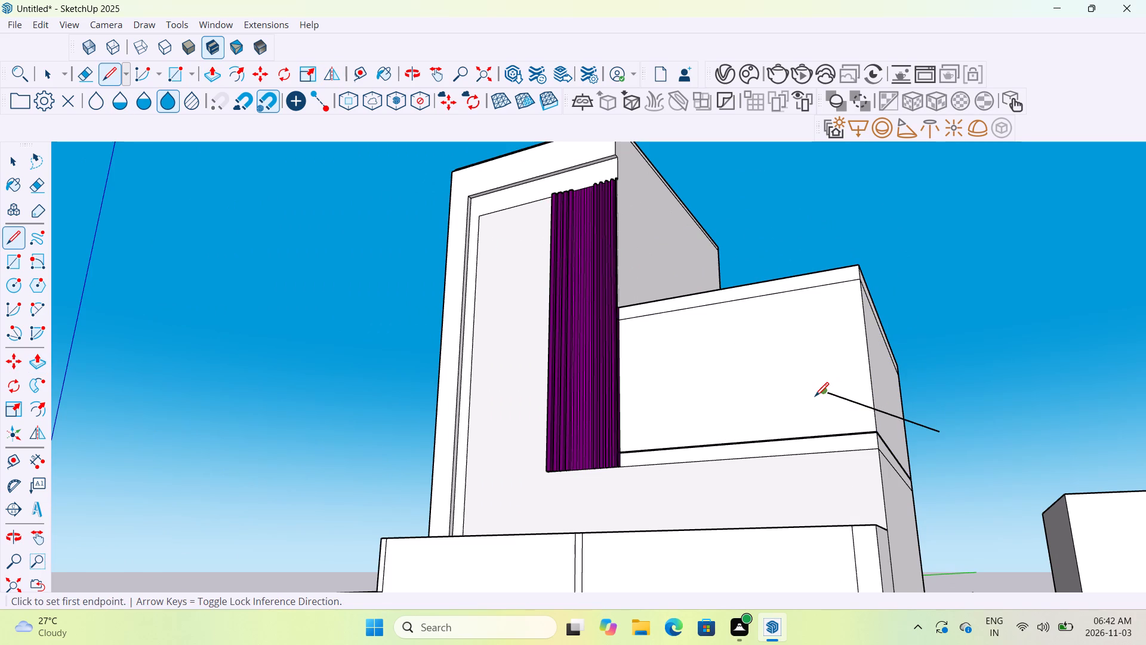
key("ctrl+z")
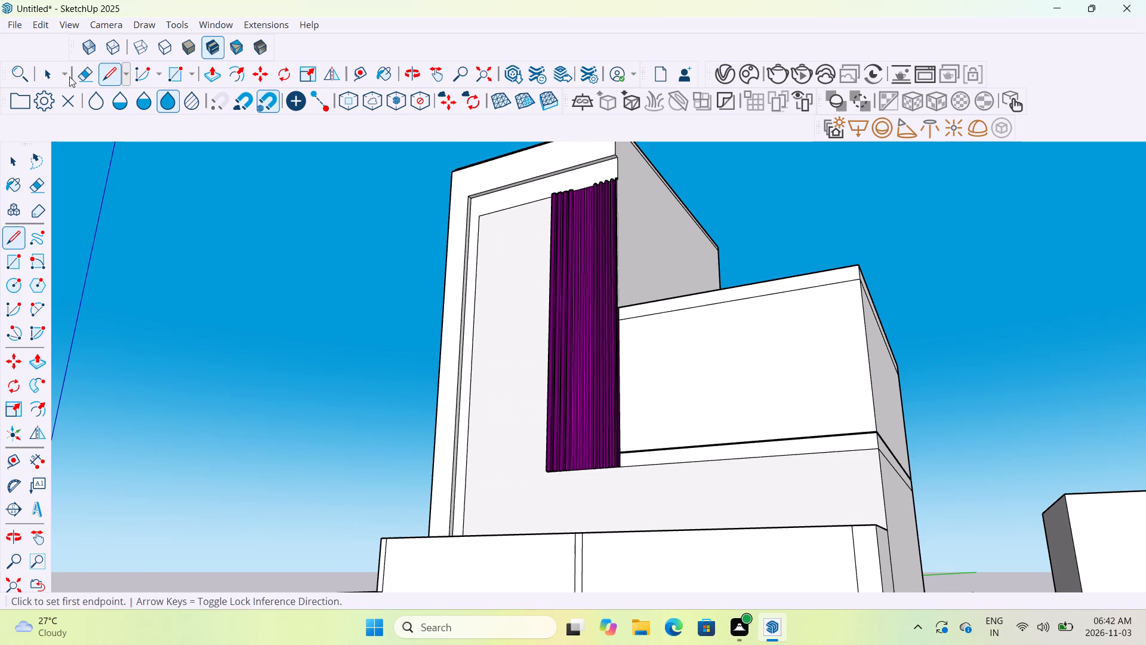
Select the adjoining block's front and side faces together with the vertical corner edge between them.
left_click(41, 72)
left_click_drag(929, 426, 869, 414)
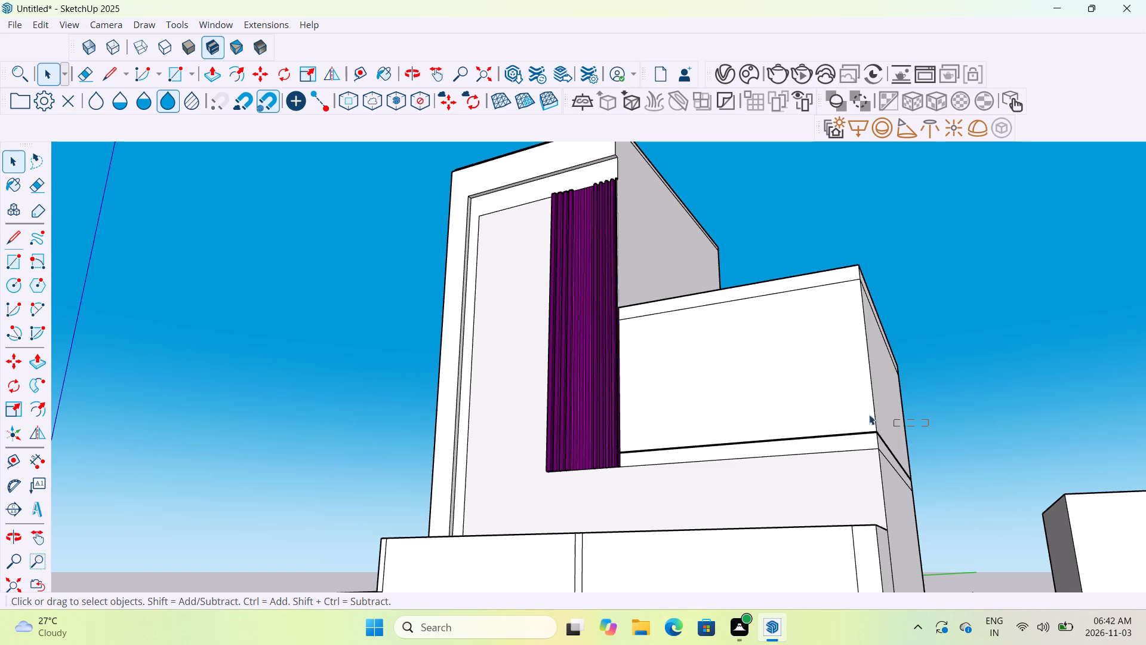
left_click_drag(869, 414, 803, 373)
scroll(852, 396, "up", 6)
middle_click_drag(852, 396, 852, 472)
scroll(852, 472, "down", 2)
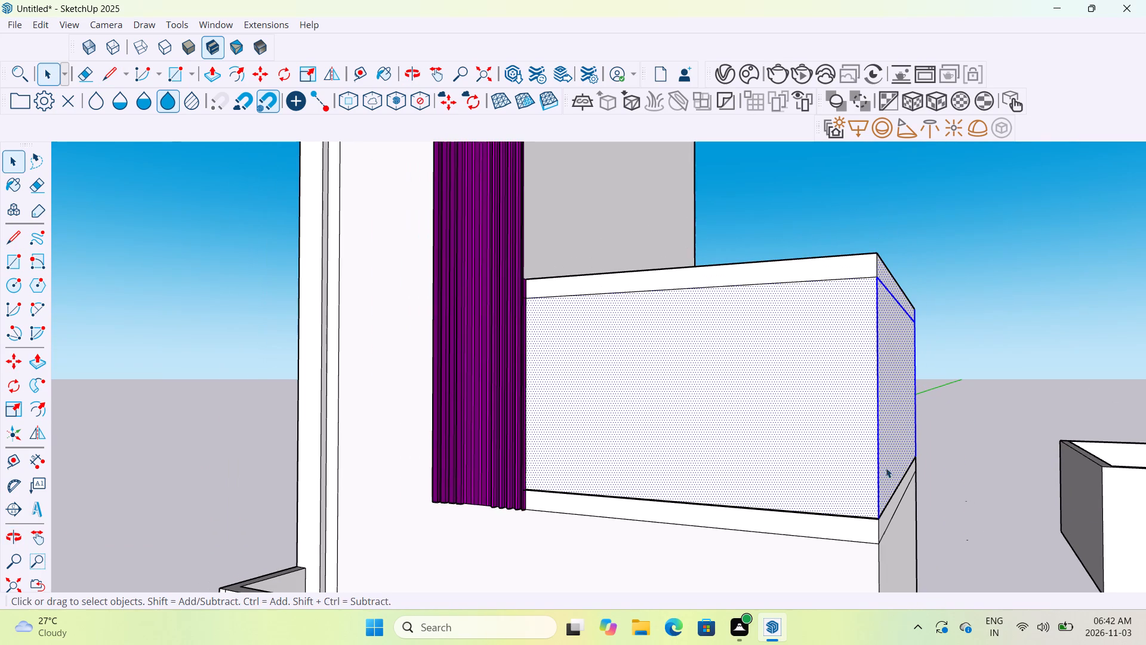
left_click_drag(902, 463, 797, 406)
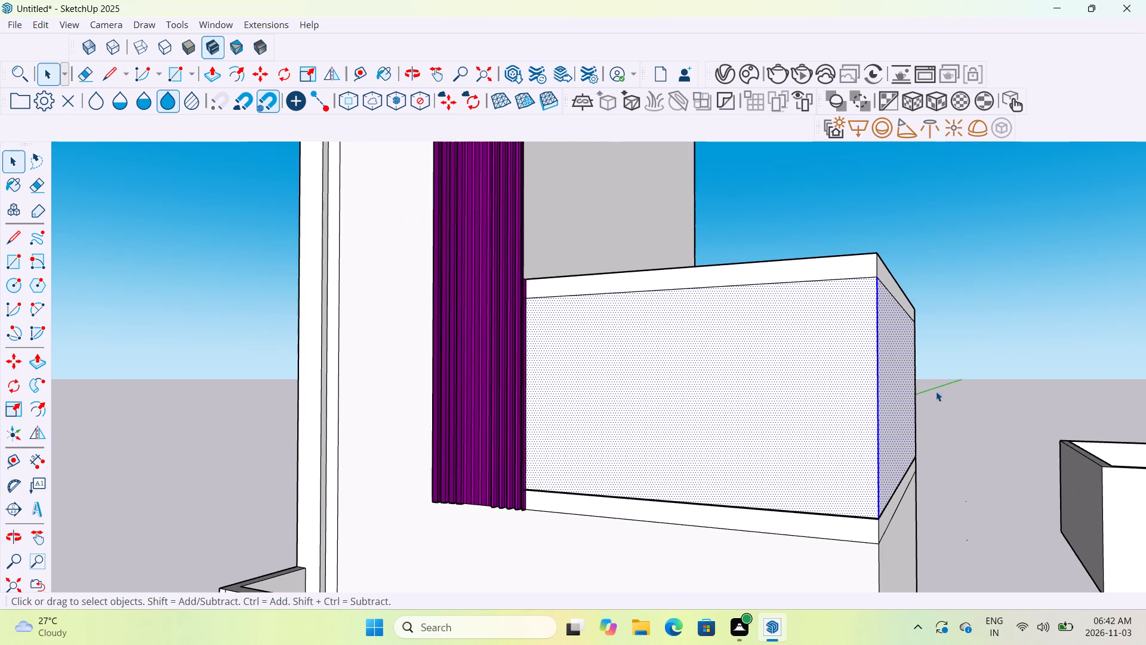
left_click_drag(951, 401, 670, 384)
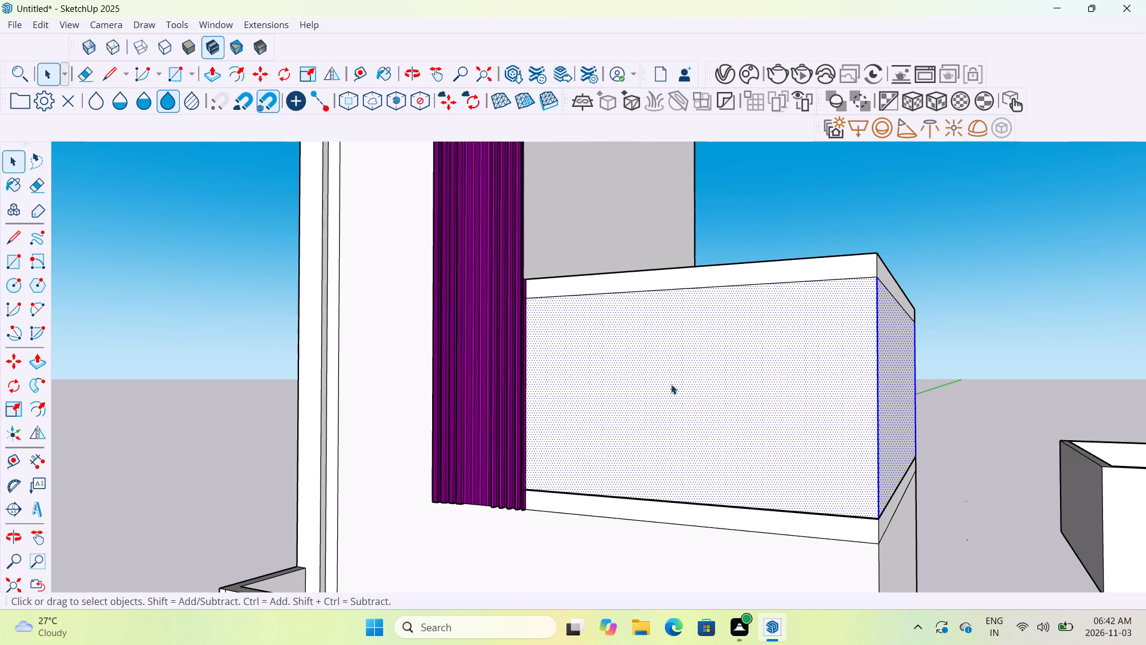
Examine the selected faces and the thin ledge beneath them, especially at the block's outer bottom corner.
scroll(613, 358, "up", 6)
scroll(532, 386, "up", 5)
scroll(519, 386, "down", 9)
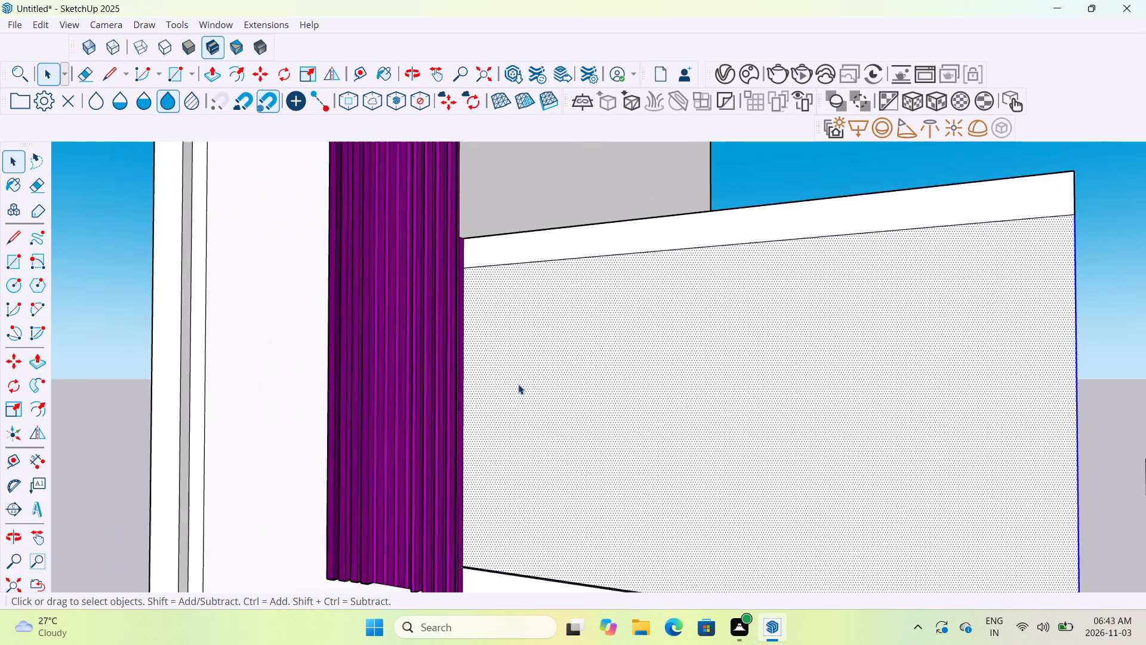
scroll(518, 384, "down", 13)
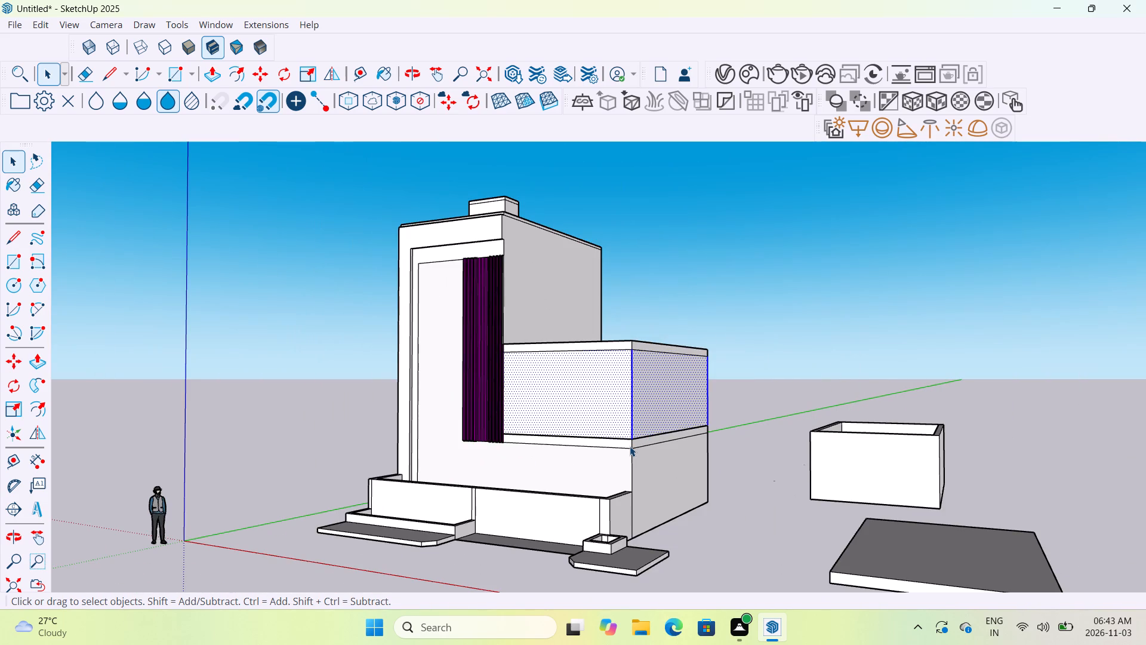
scroll(630, 446, "down", 1)
middle_click_drag(601, 446, 669, 542)
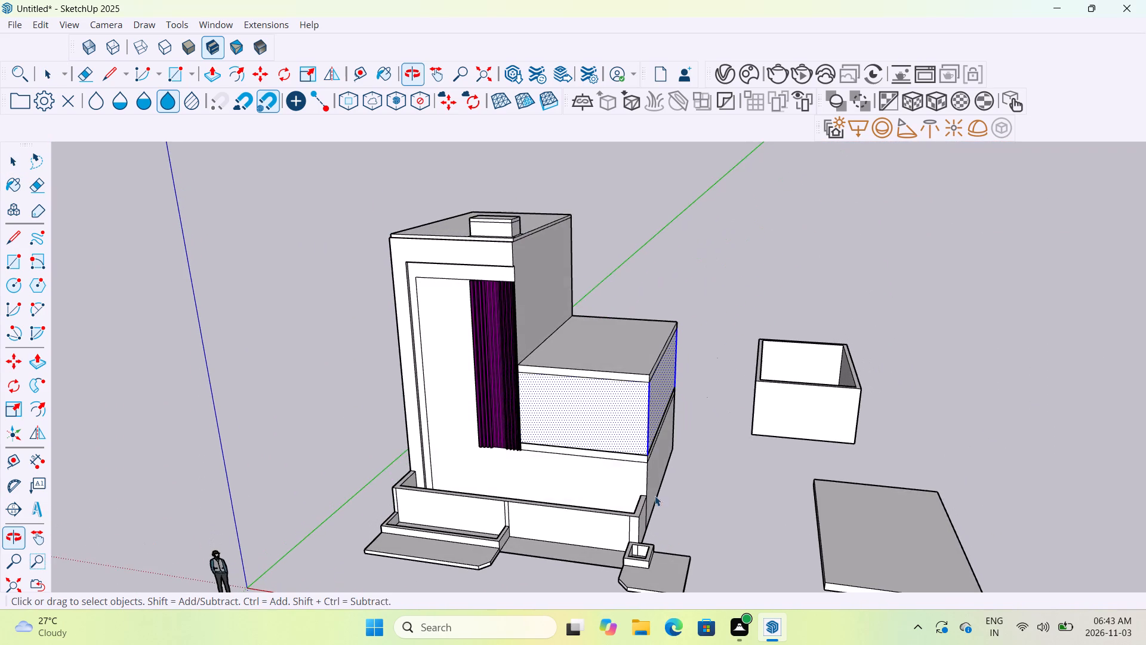
scroll(602, 418, "up", 11)
scroll(602, 418, "down", 6)
scroll(604, 414, "up", 7)
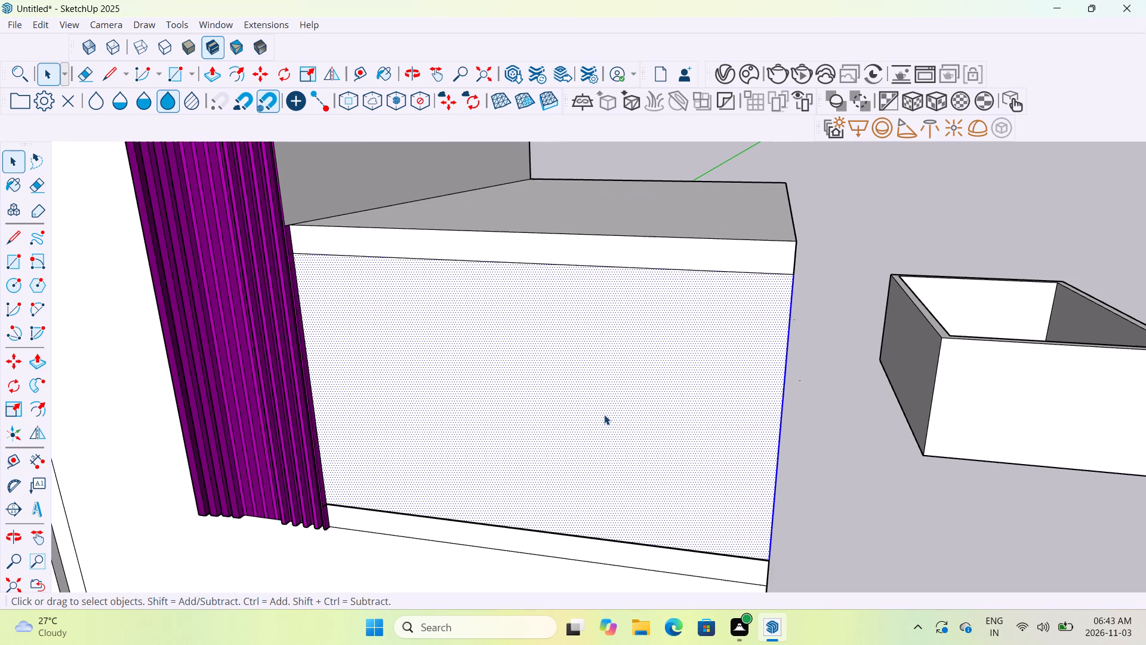
scroll(688, 564, "up", 17)
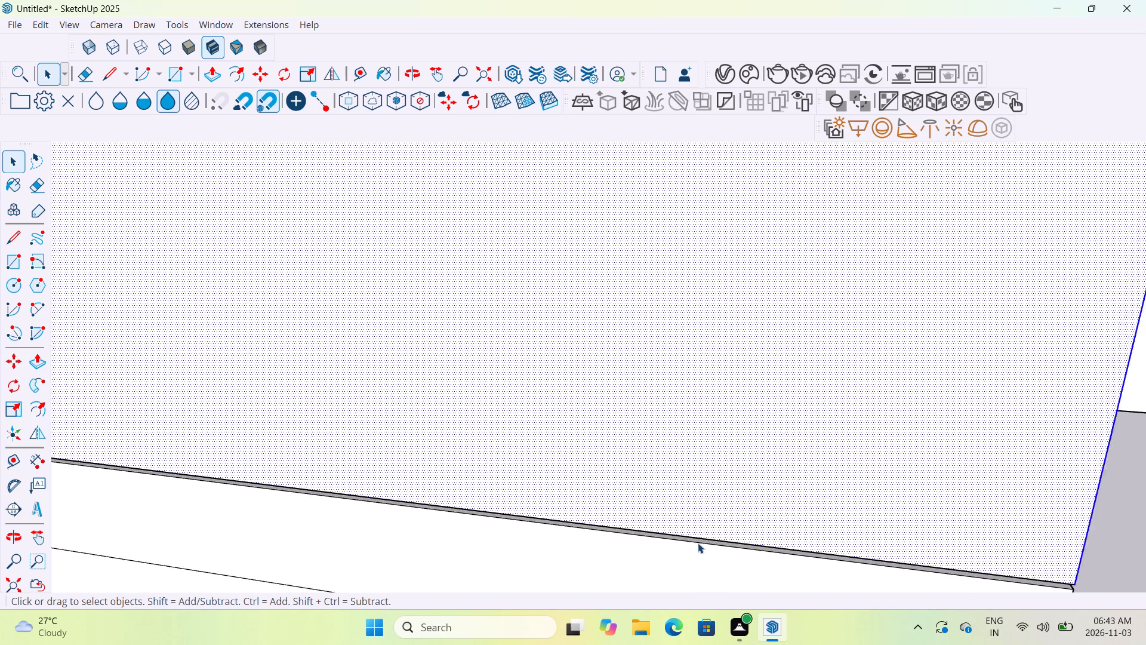
scroll(698, 543, "up", 3)
scroll(698, 543, "down", 7)
middle_click_drag(956, 571, 951, 511)
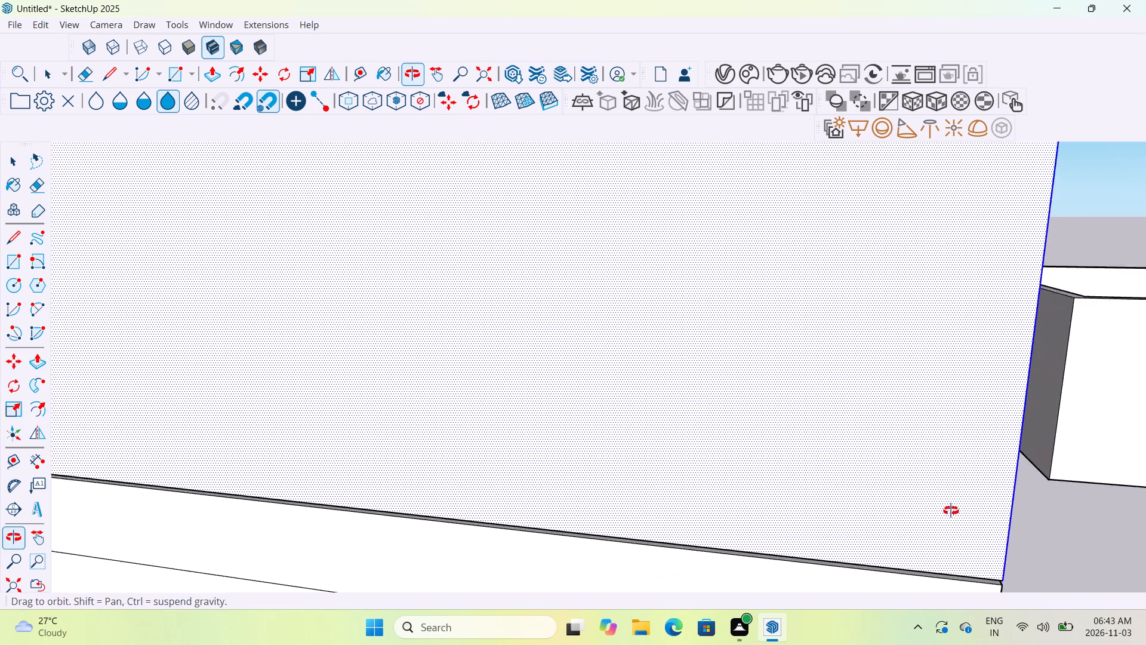
middle_click_drag(951, 511, 951, 500)
scroll(1019, 582, "up", 9)
scroll(1019, 582, "down", 1)
scroll(1019, 582, "up", 8)
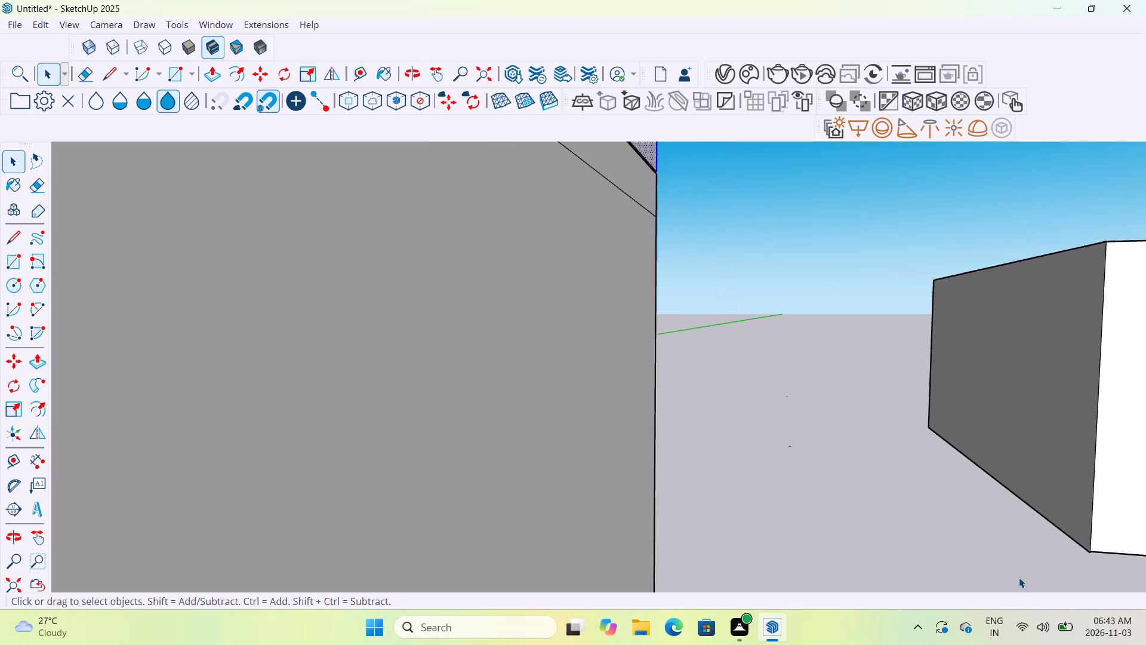
scroll(1019, 578, "down", 14)
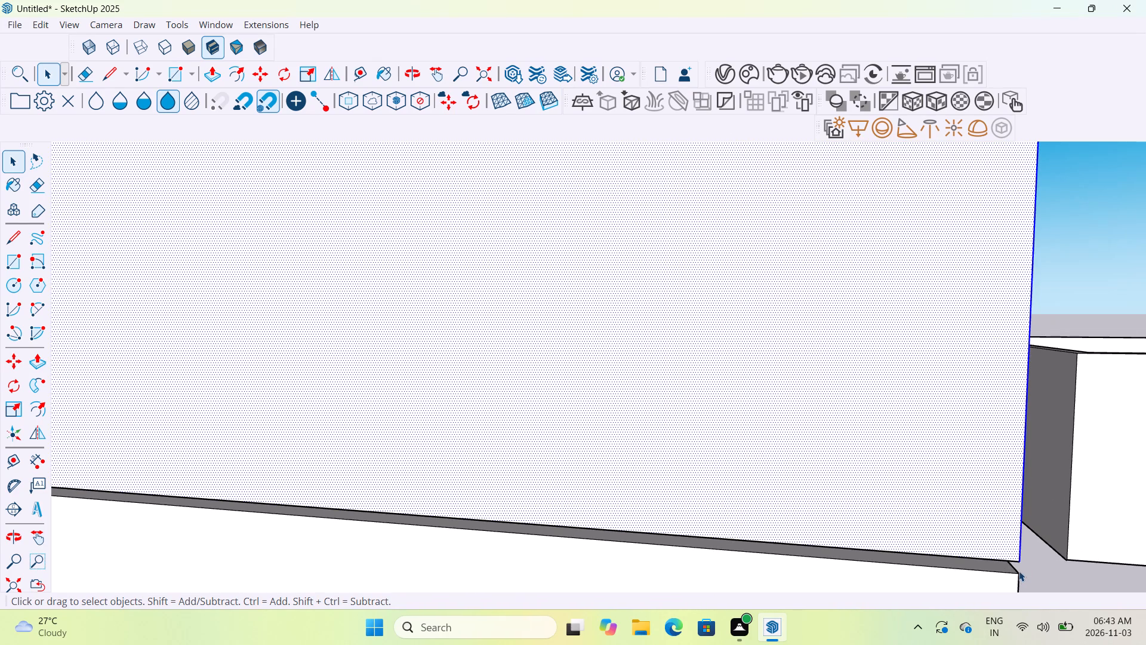
Draw a short vertical line closing the ledge's gap at the adjoining block's outer bottom corner, up to the front face's corner.
middle_click_drag(1019, 571, 1015, 522)
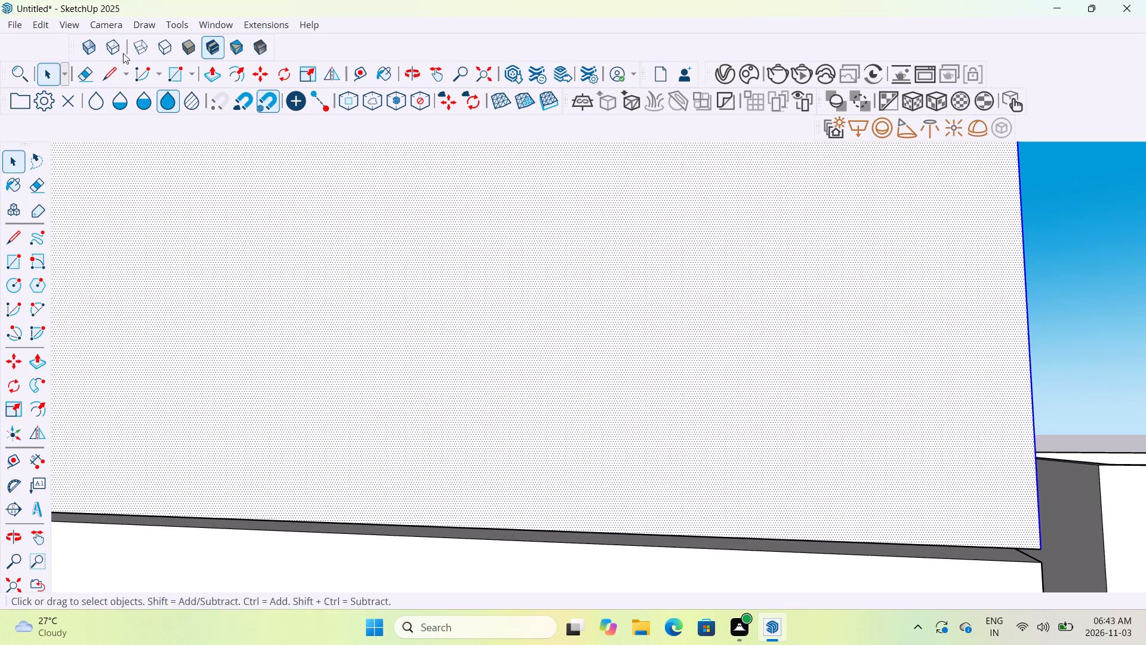
left_click(97, 75)
left_click(103, 73)
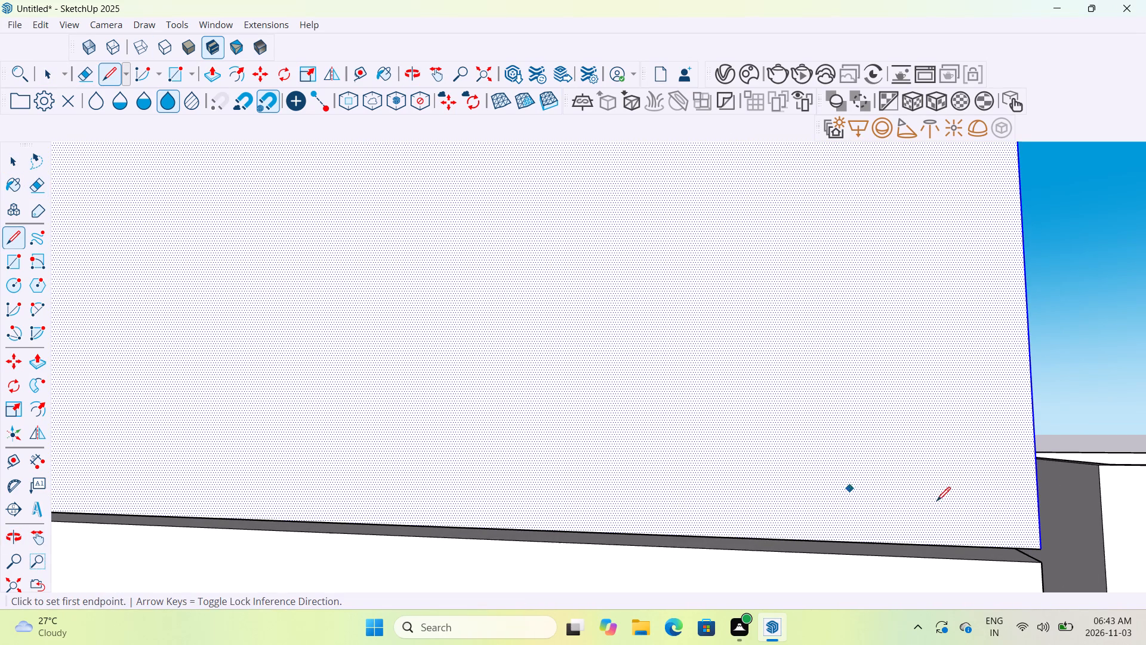
left_click(1043, 563)
left_click(1042, 539)
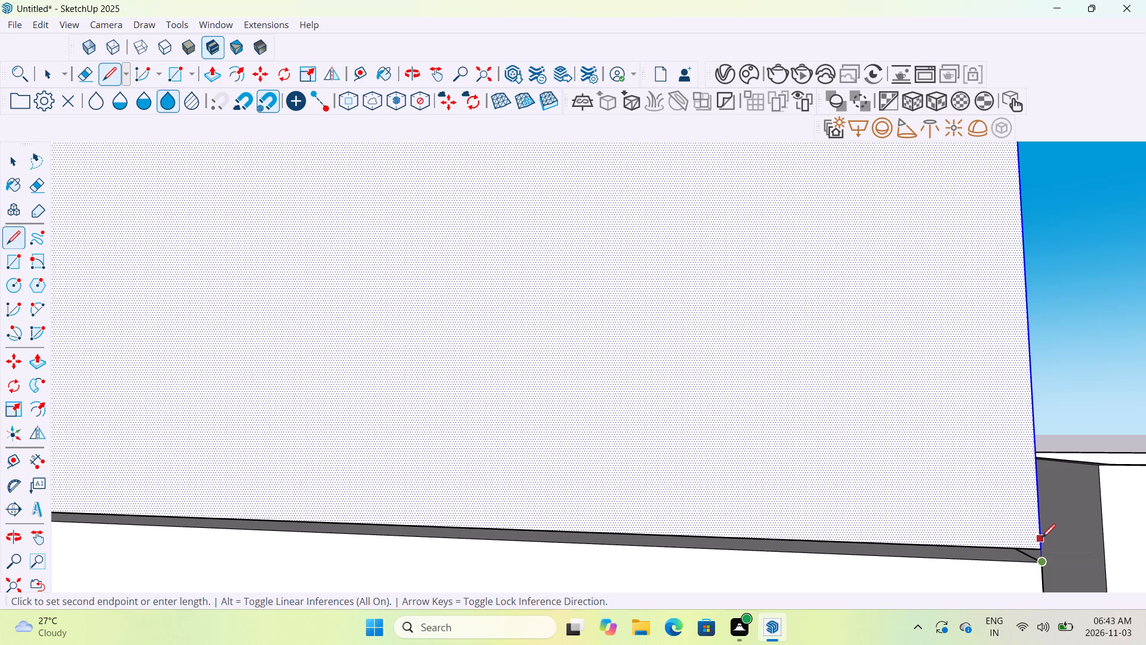
left_click(1040, 551)
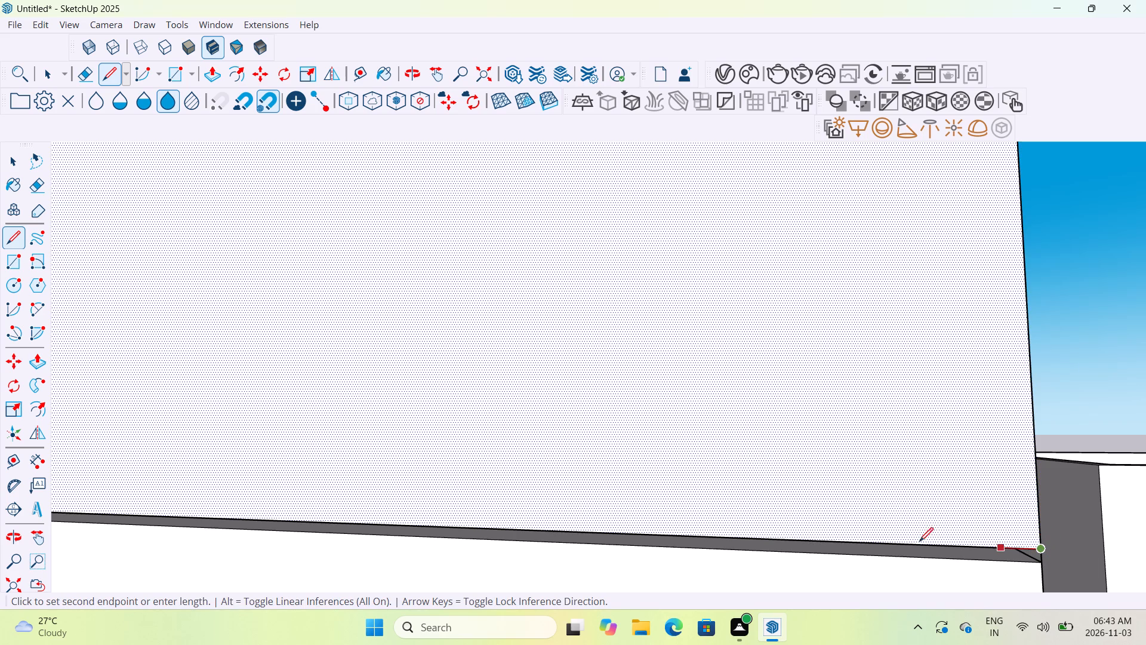
Continue the line along the front face's bottom edge to the endpoint at the violet panel's outermost rib.
scroll(810, 533, "down", 15)
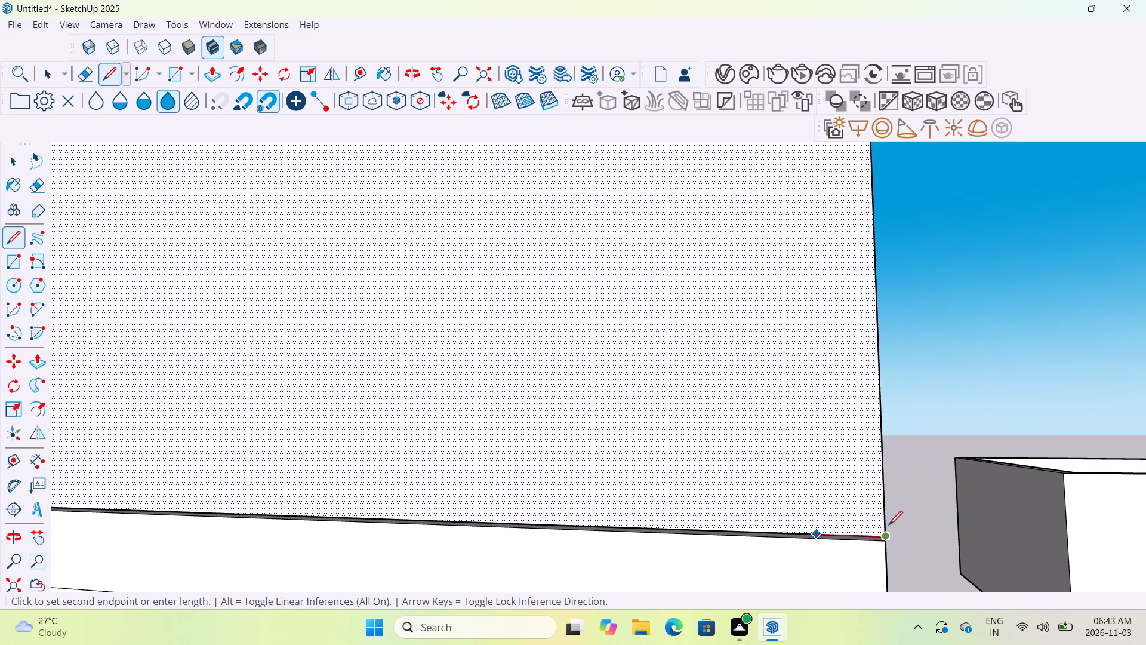
scroll(509, 474, "down", 14)
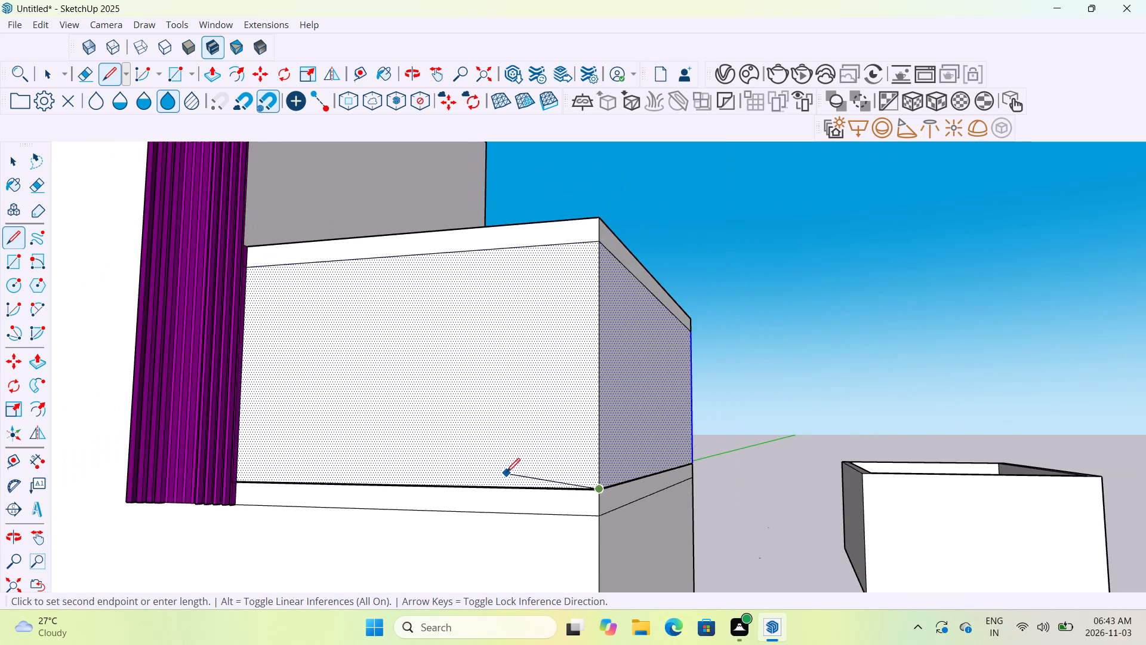
scroll(235, 474, "up", 10)
scroll(235, 474, "down", 1)
scroll(235, 474, "up", 16)
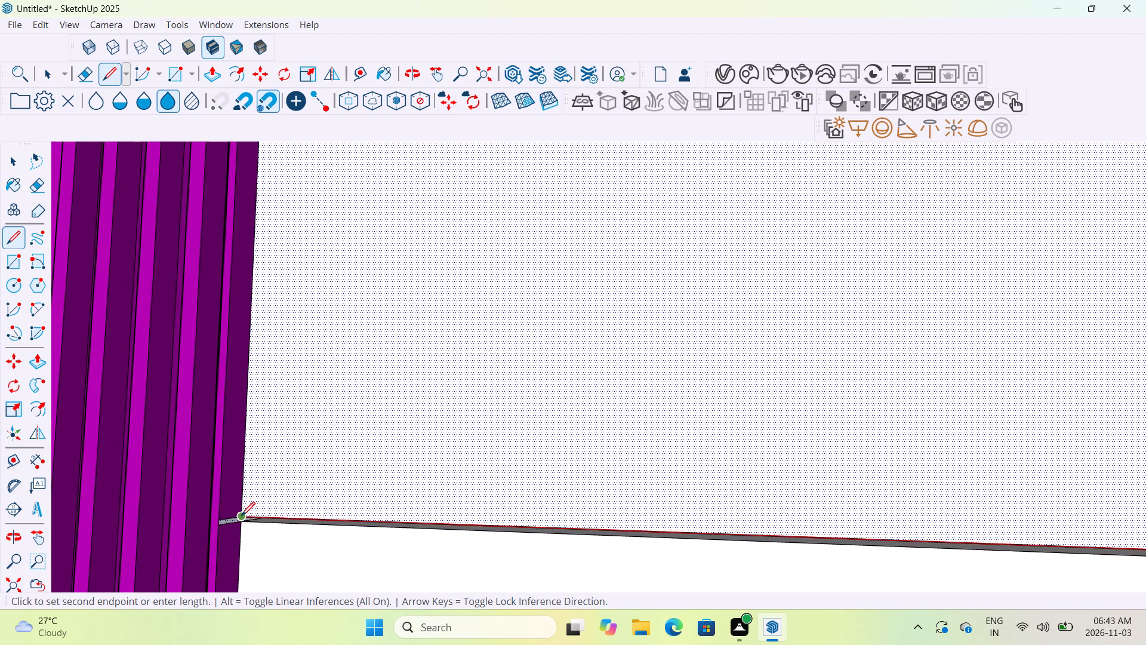
left_click(241, 517)
Examine the thin ledge where it meets the violet panel and along the block's front and side faces.
scroll(239, 517, "up", 7)
scroll(239, 517, "down", 1)
scroll(239, 517, "up", 4)
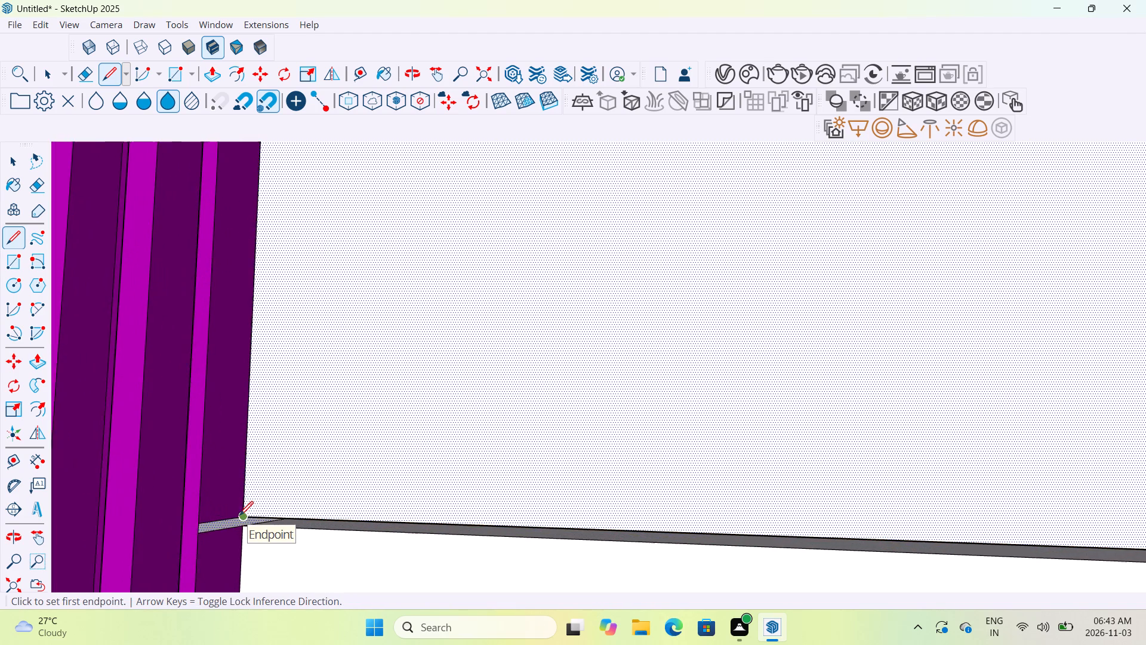
scroll(239, 517, "up", 7)
middle_click_drag(239, 517, 161, 426)
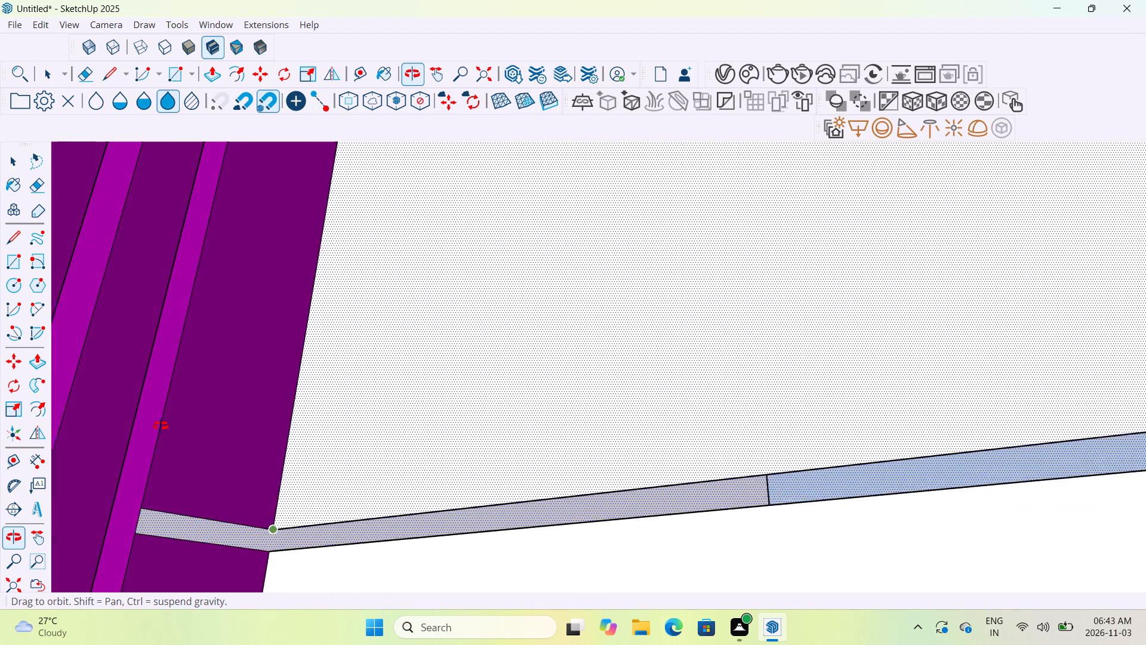
middle_click_drag(161, 426, 156, 490)
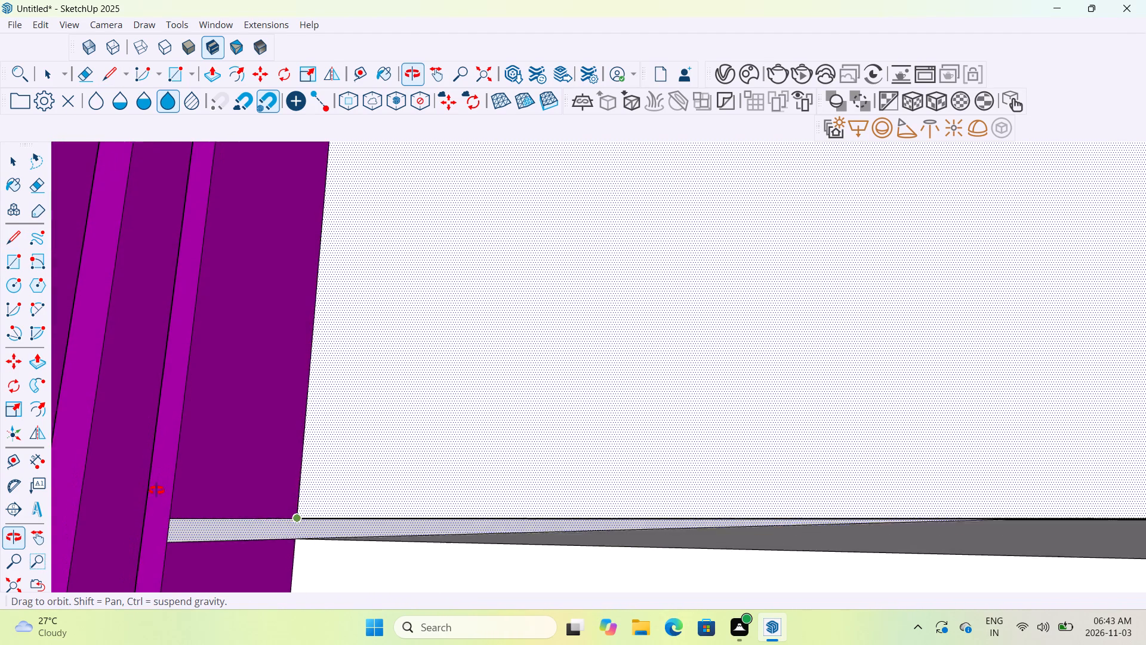
middle_click_drag(156, 490, 152, 484)
scroll(252, 460, "down", 7)
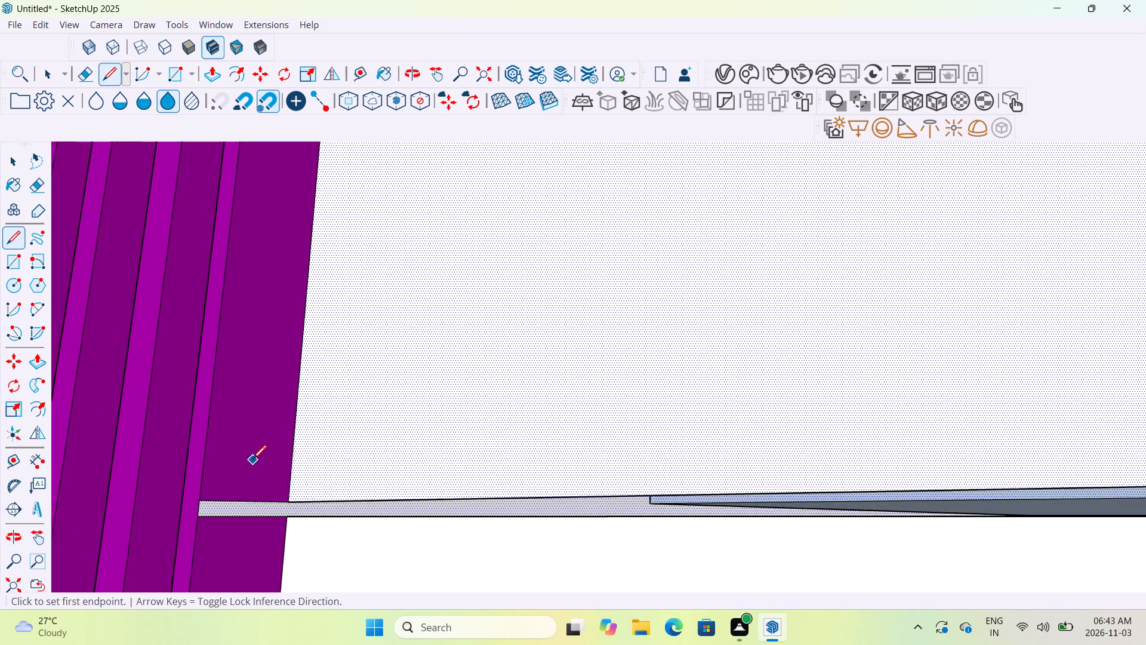
scroll(252, 460, "down", 8)
scroll(252, 460, "down", 18)
scroll(252, 462, "down", 5)
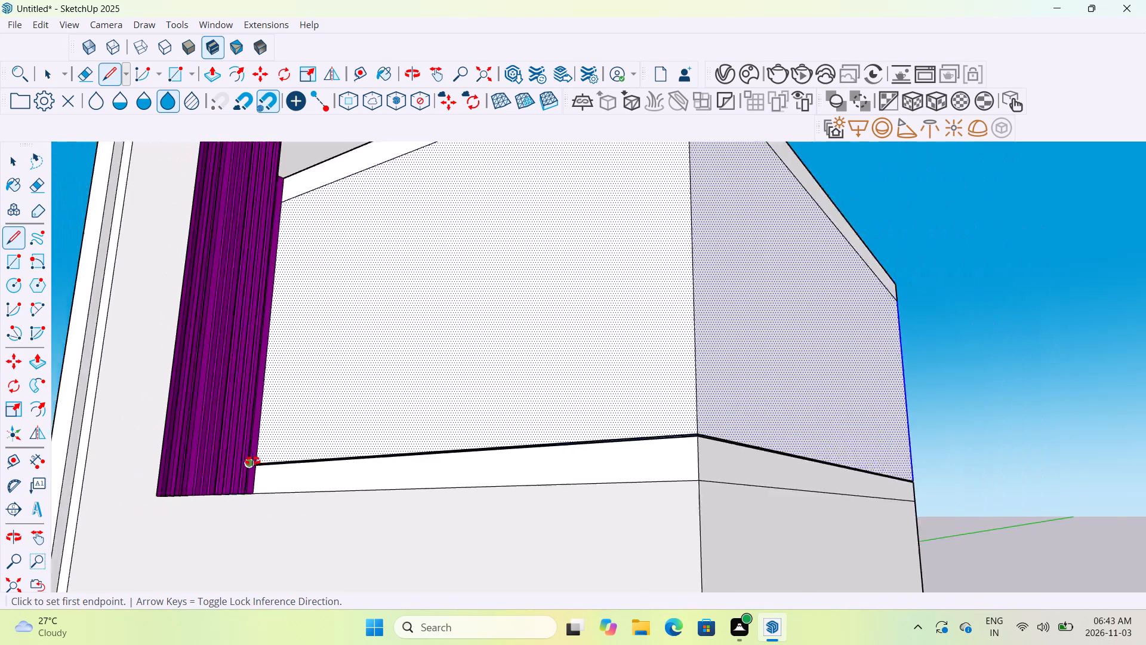
middle_click(252, 461)
scroll(252, 461, "down", 17)
scroll(281, 472, "up", 7)
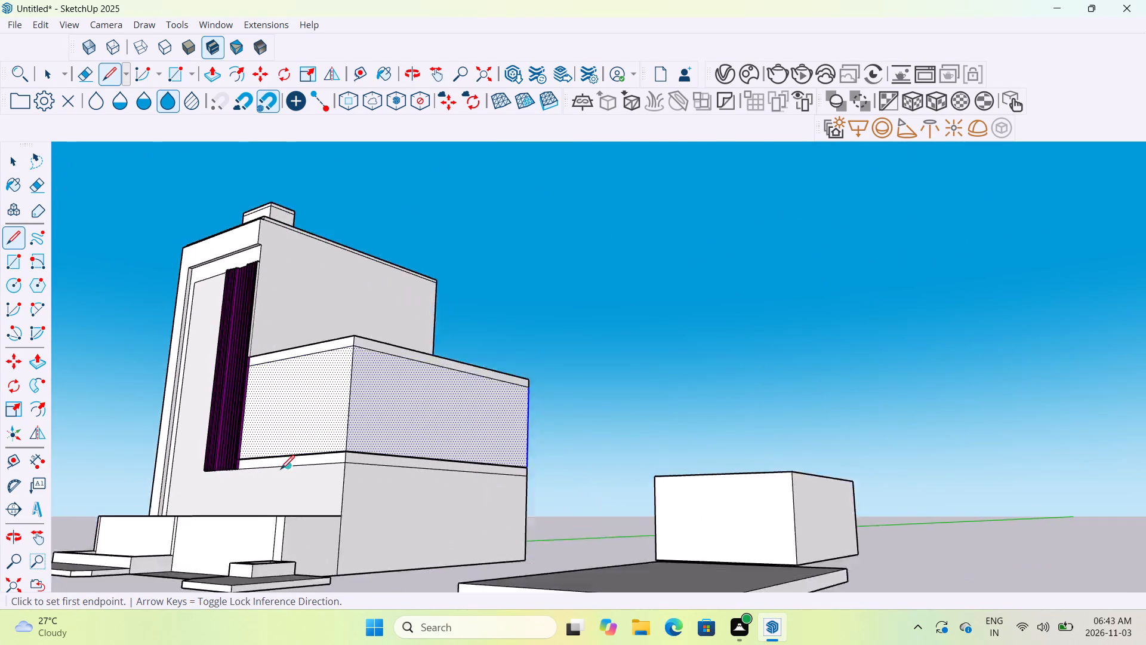
scroll(281, 470, "up", 15)
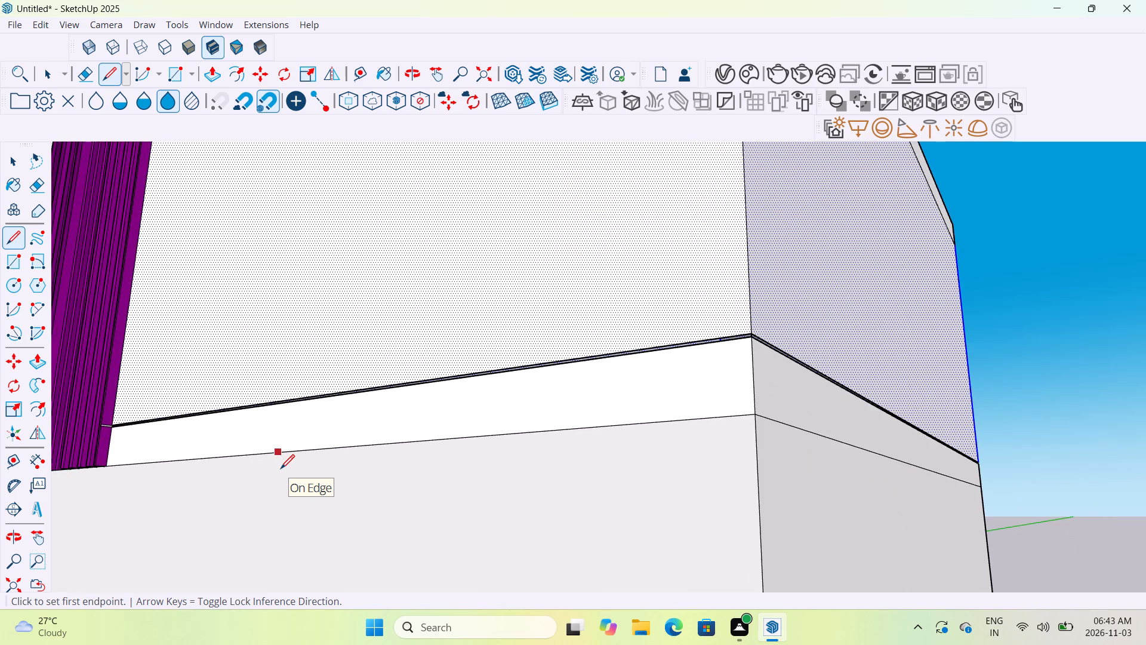
scroll(281, 470, "down", 6)
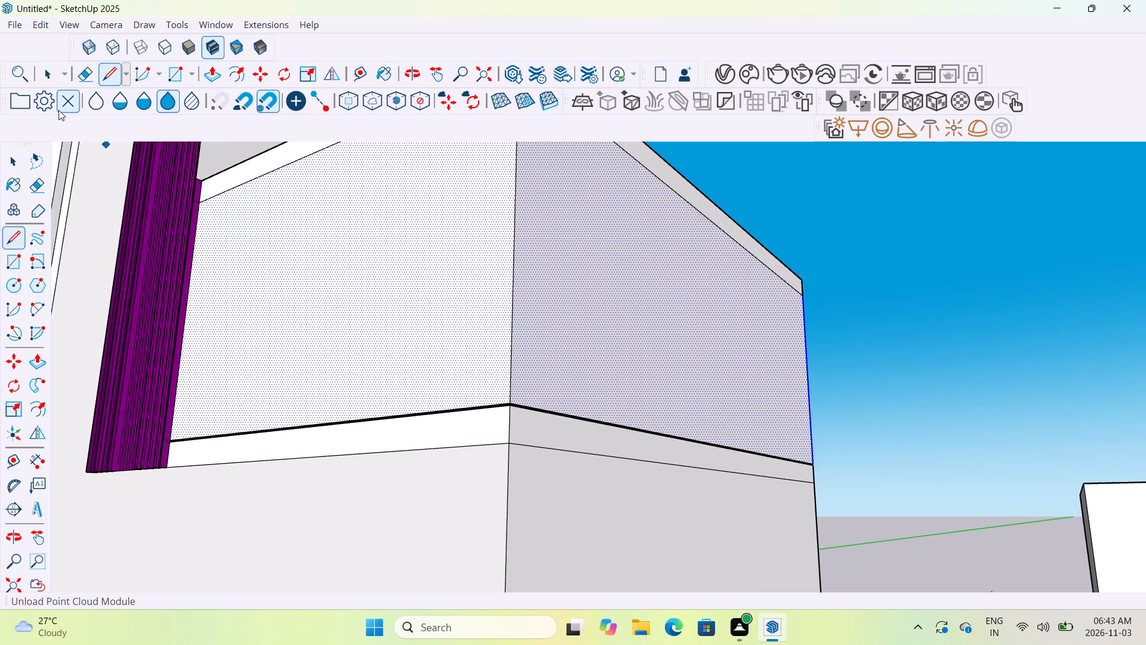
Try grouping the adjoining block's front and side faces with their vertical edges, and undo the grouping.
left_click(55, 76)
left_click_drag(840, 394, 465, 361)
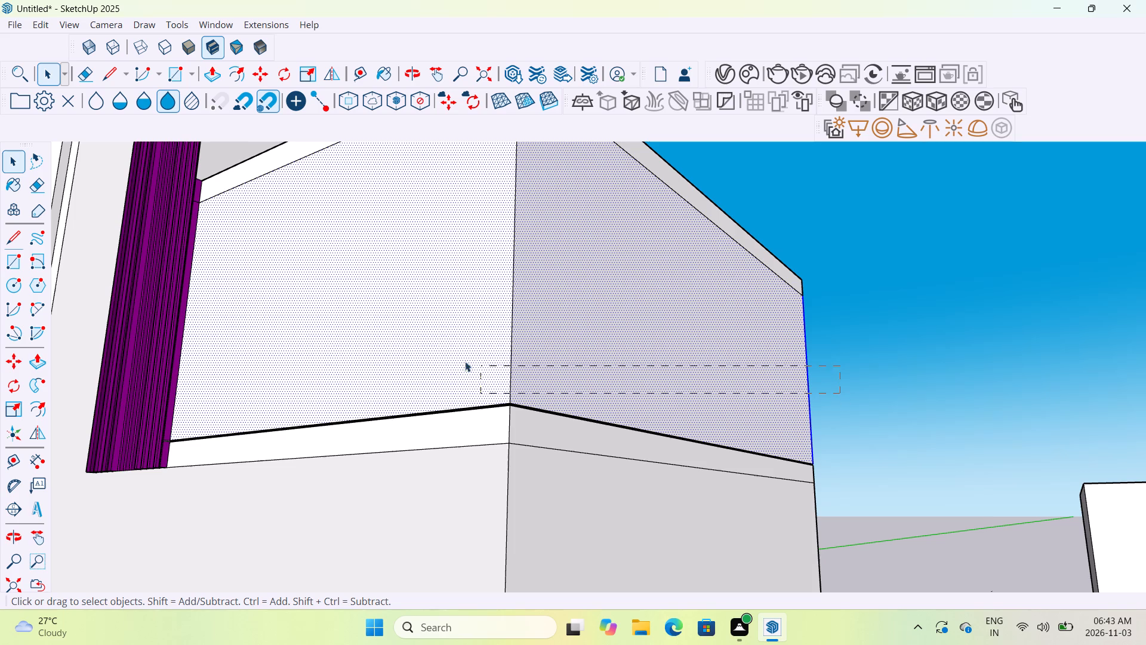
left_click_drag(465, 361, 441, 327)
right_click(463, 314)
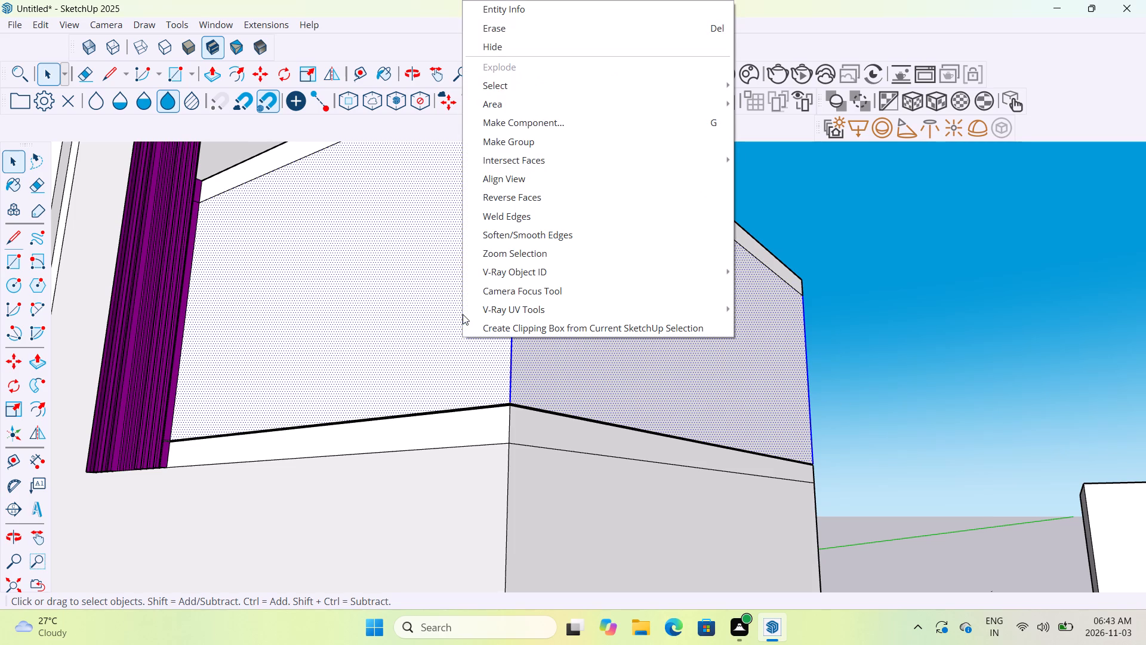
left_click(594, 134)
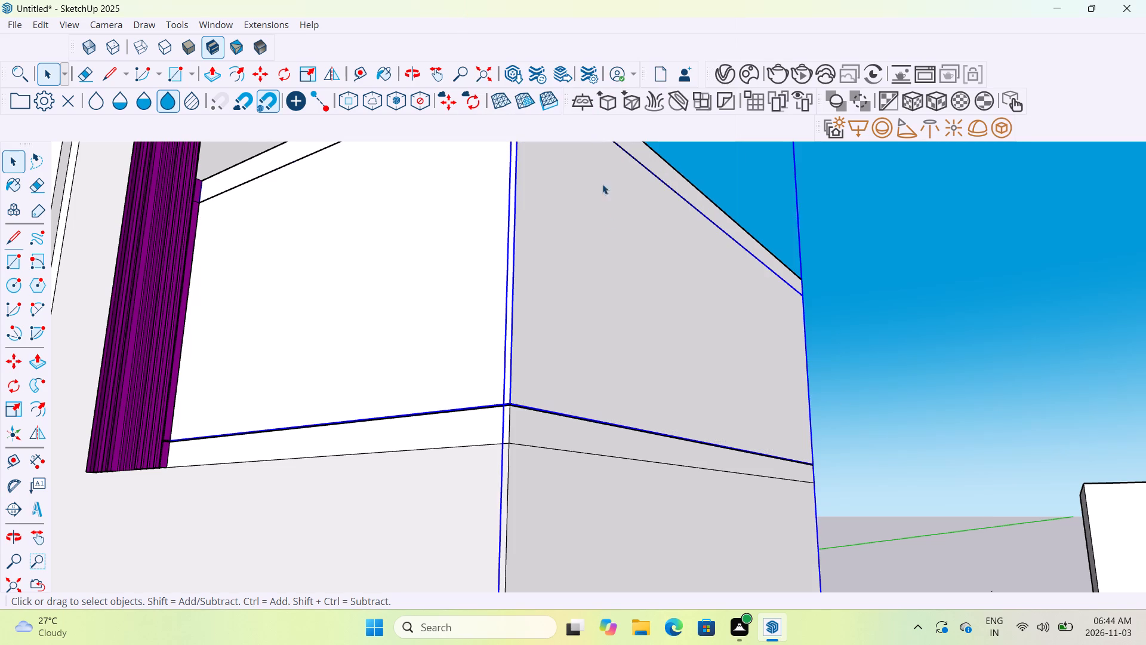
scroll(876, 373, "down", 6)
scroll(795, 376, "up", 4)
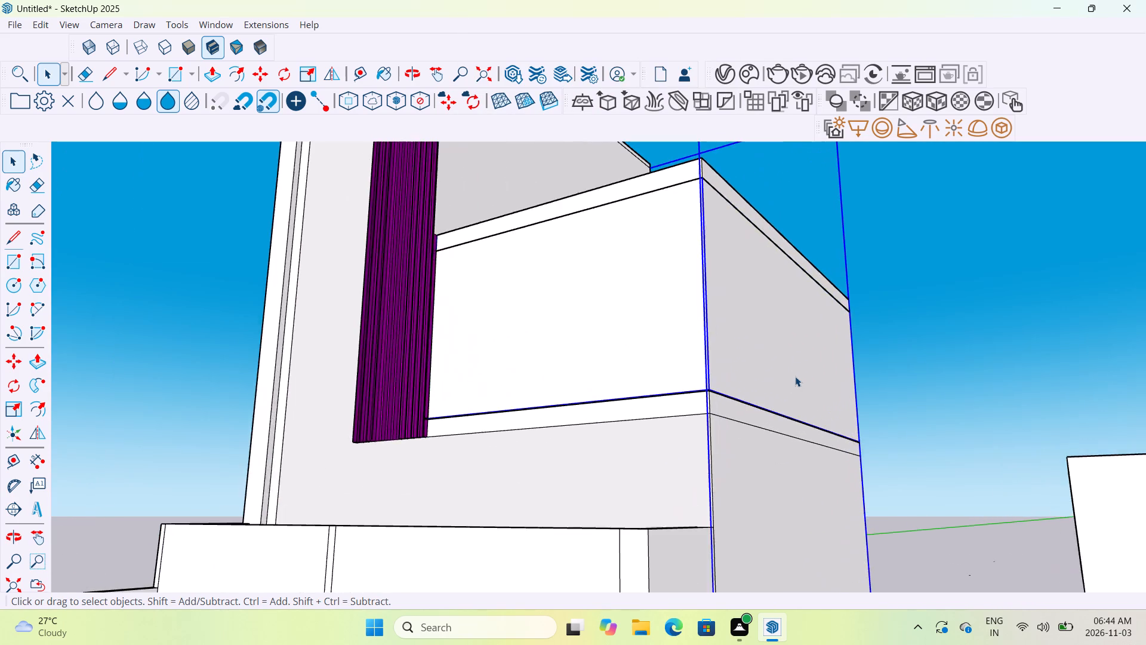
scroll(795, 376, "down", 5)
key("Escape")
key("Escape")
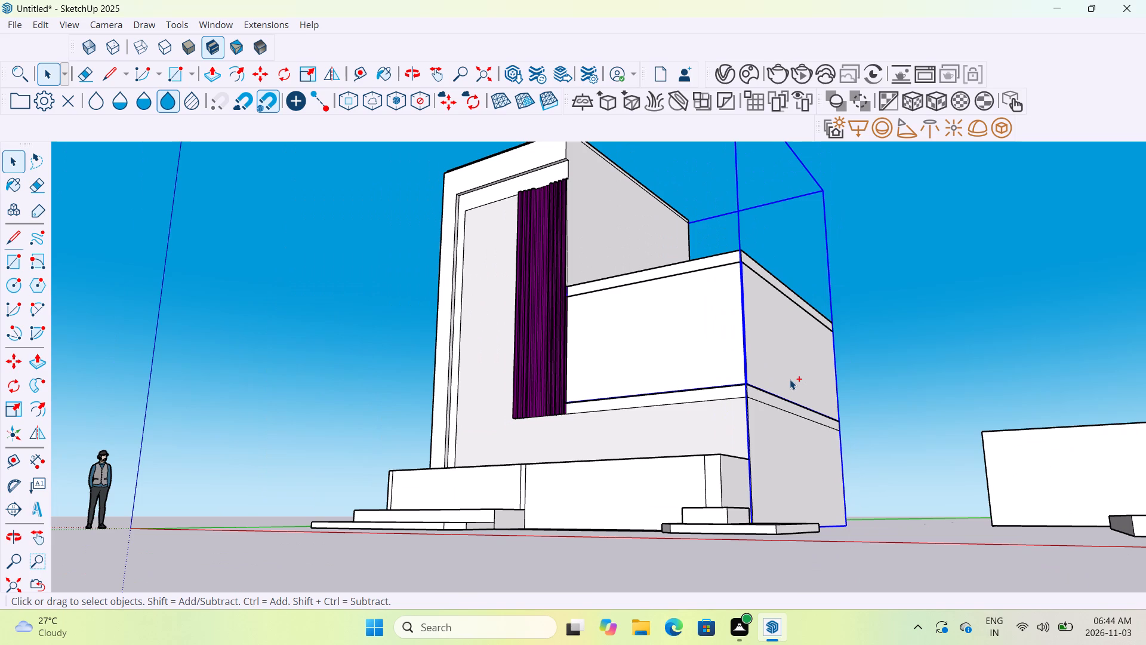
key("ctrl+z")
Select the adjoining block's front and side faces with their vertical edges and make them a group.
left_click_drag(885, 361, 673, 356)
right_click(685, 351)
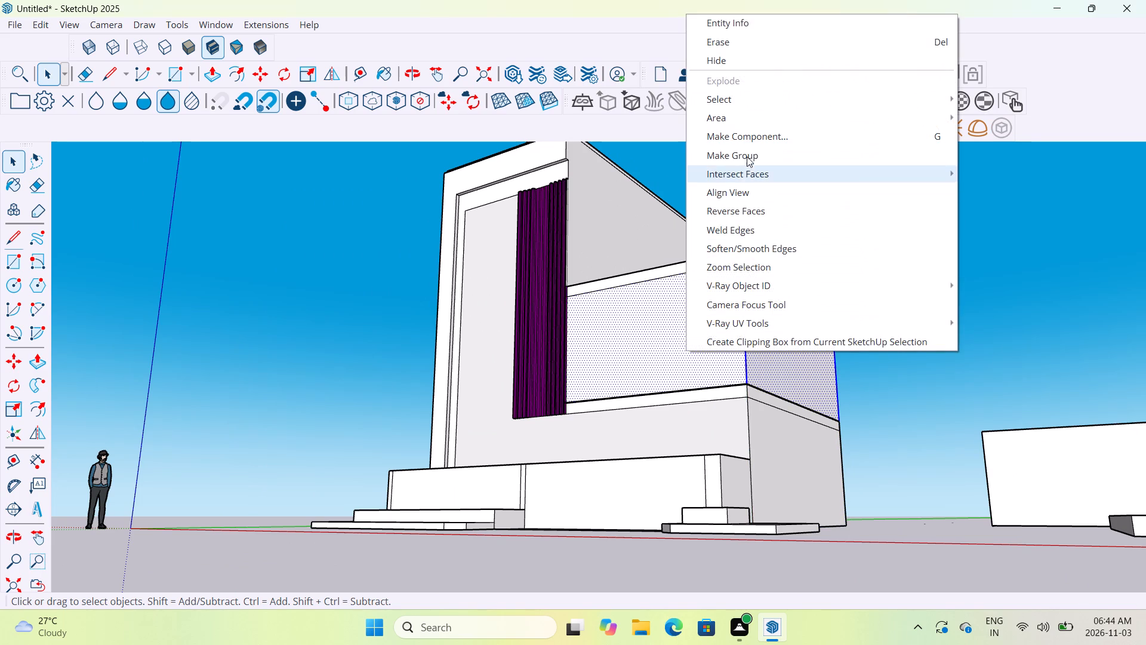
left_click(748, 153)
Move the group down from its outer bottom corner to the ledge's lower corner, closing the thin gap around the block.
scroll(815, 323, "down", 4)
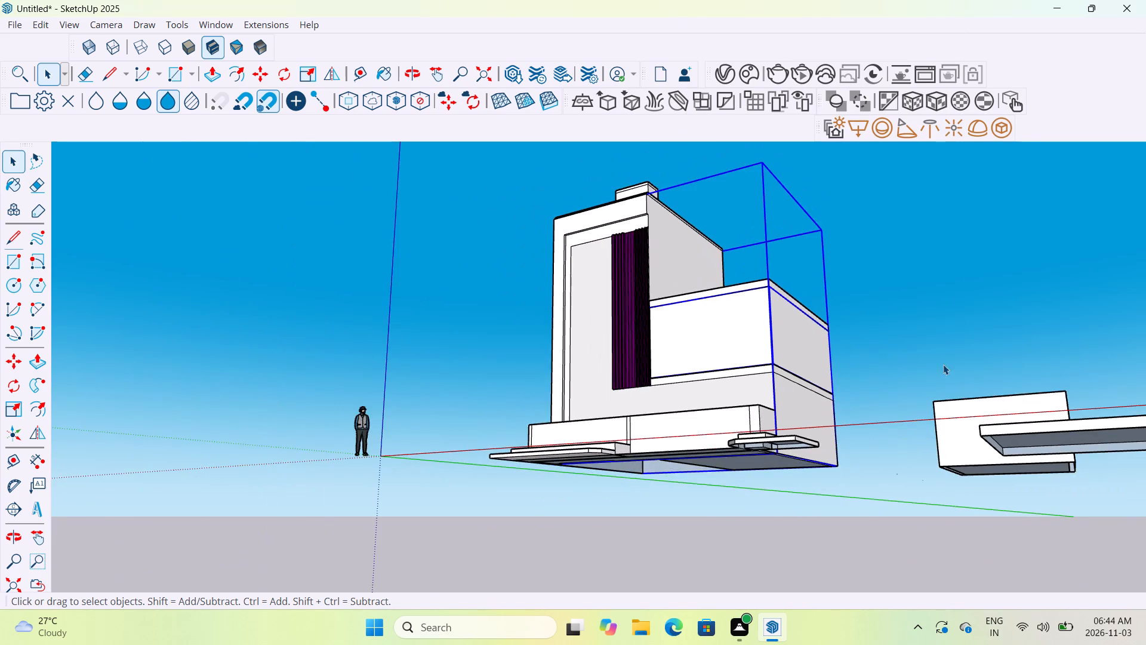
middle_click_drag(944, 365, 648, 462)
middle_click_drag(1054, 391, 774, 413)
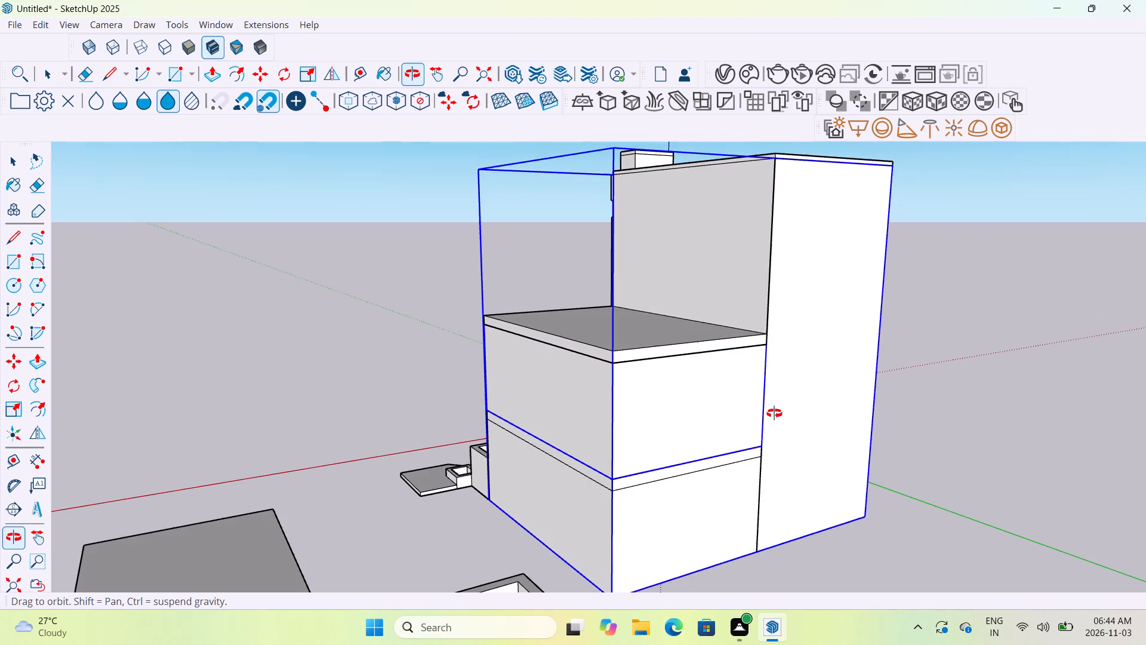
middle_click_drag(774, 413, 737, 423)
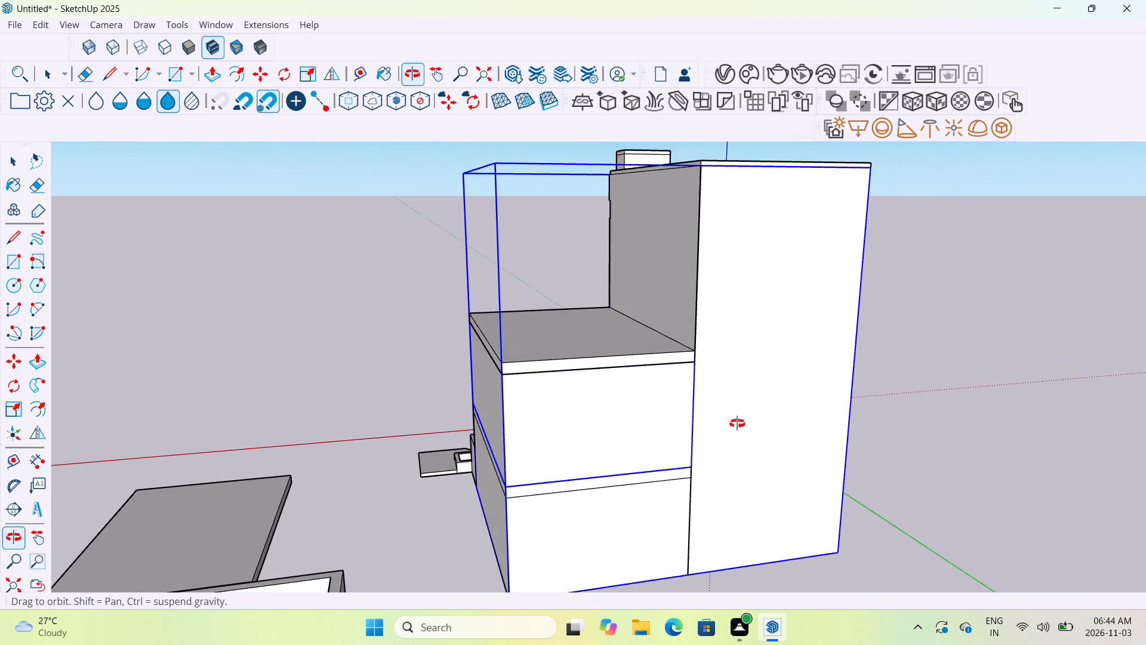
middle_click_drag(737, 423, 1058, 420)
middle_click_drag(623, 417, 781, 395)
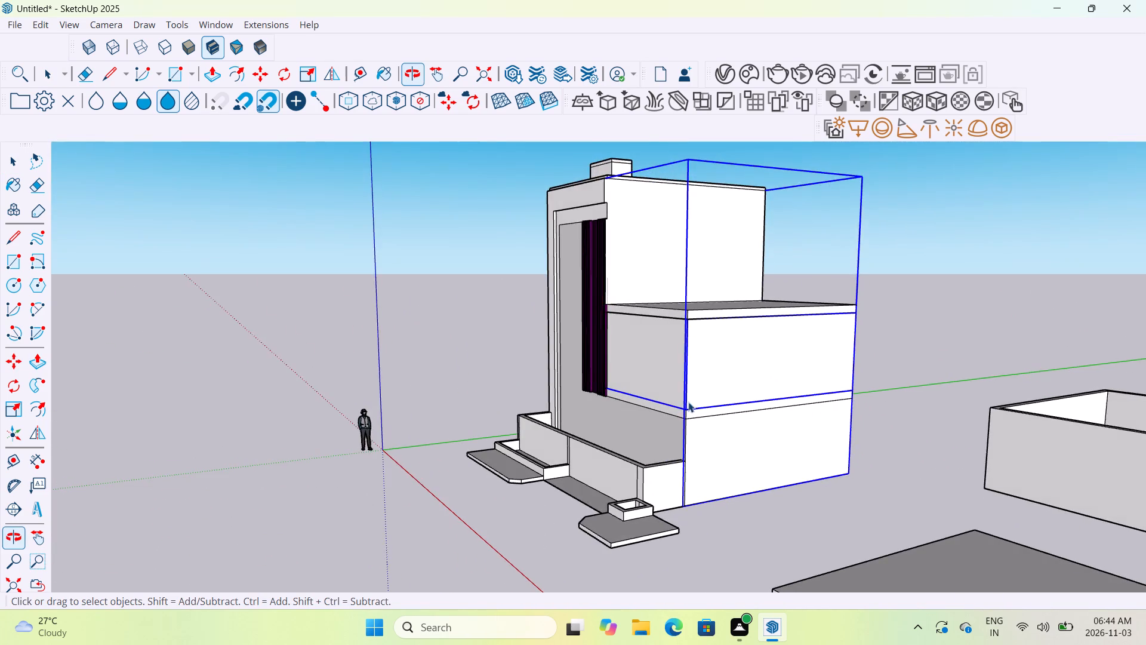
scroll(679, 408, "up", 14)
scroll(690, 401, "down", 1)
scroll(690, 401, "up", 4)
left_click(716, 416)
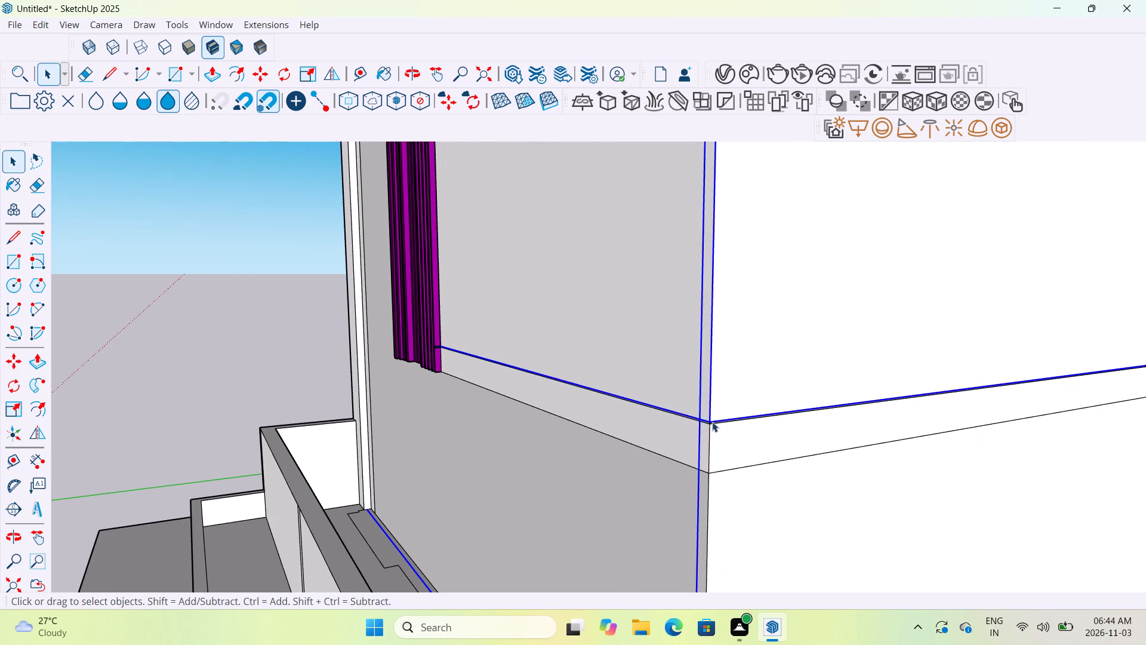
scroll(712, 422, "up", 5)
scroll(713, 410, "up", 20)
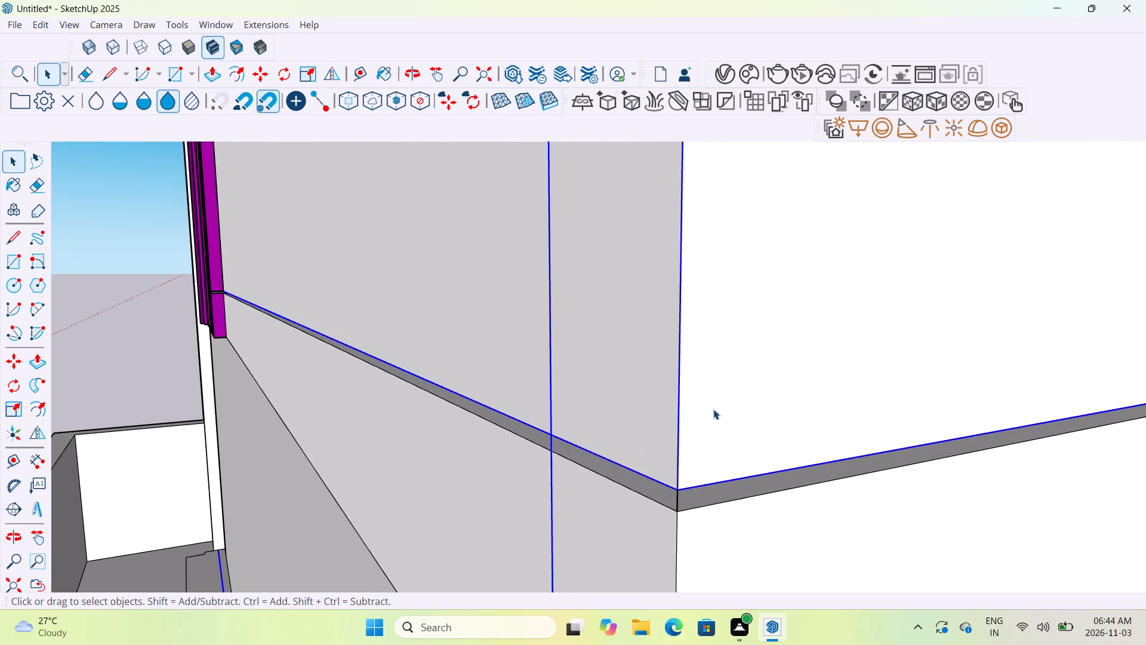
key("m")
left_click(681, 486)
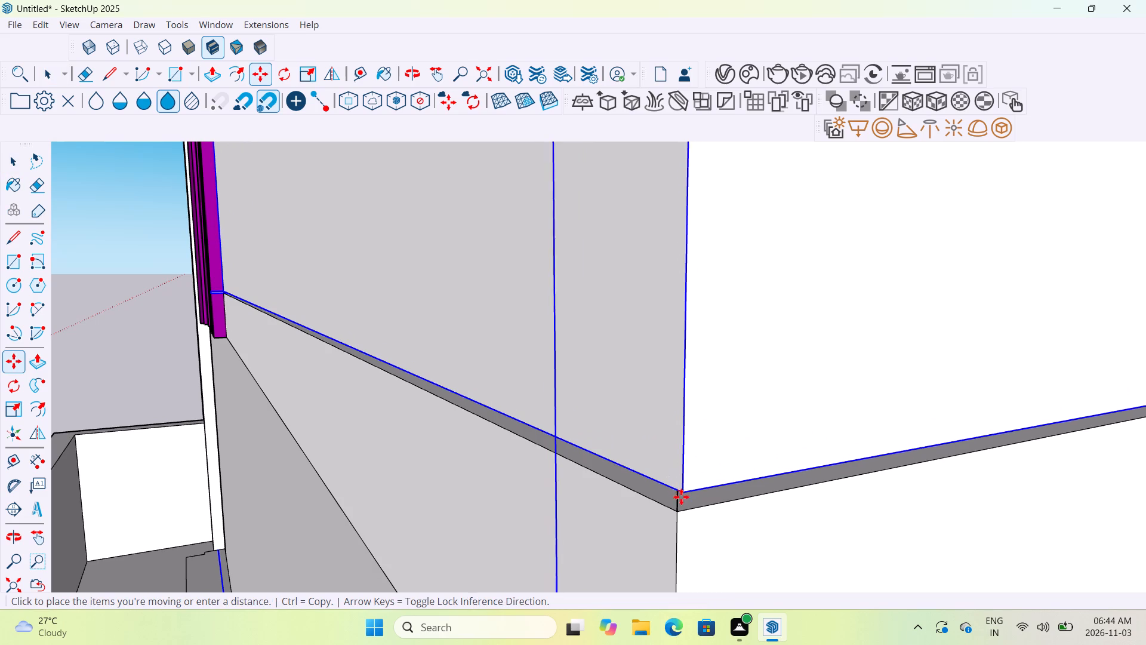
left_click(679, 507)
Explode the moved group so its faces and edges rejoin the building's geometry.
scroll(679, 508, "down", 19)
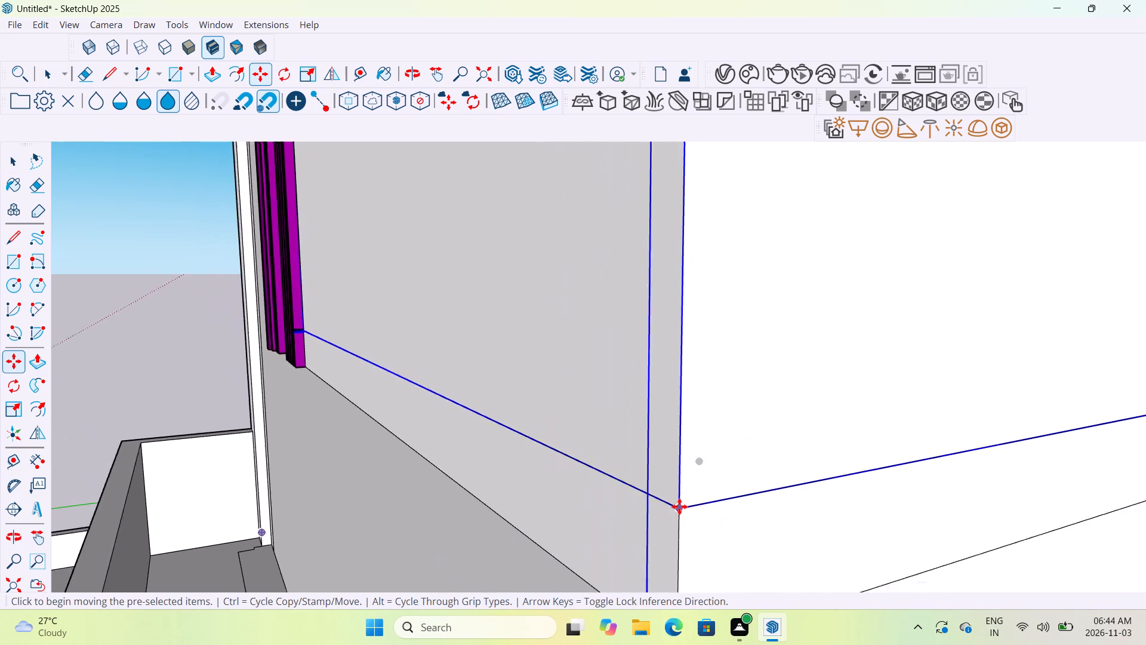
scroll(679, 506, "down", 20)
scroll(679, 506, "down", 18)
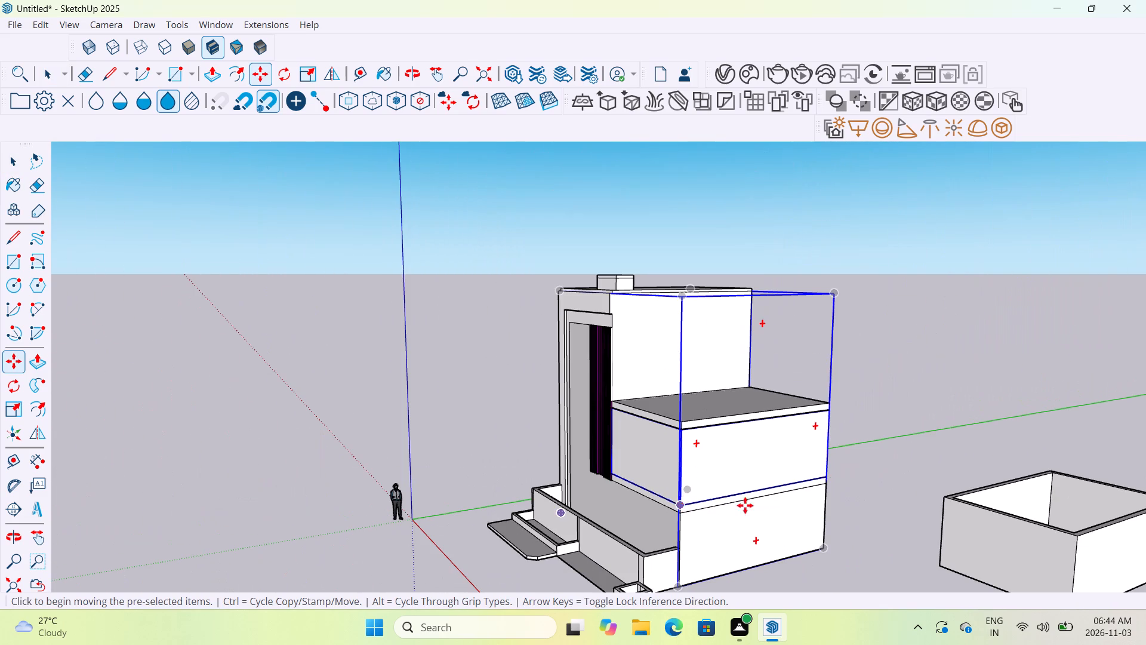
middle_click_drag(806, 510, 873, 444)
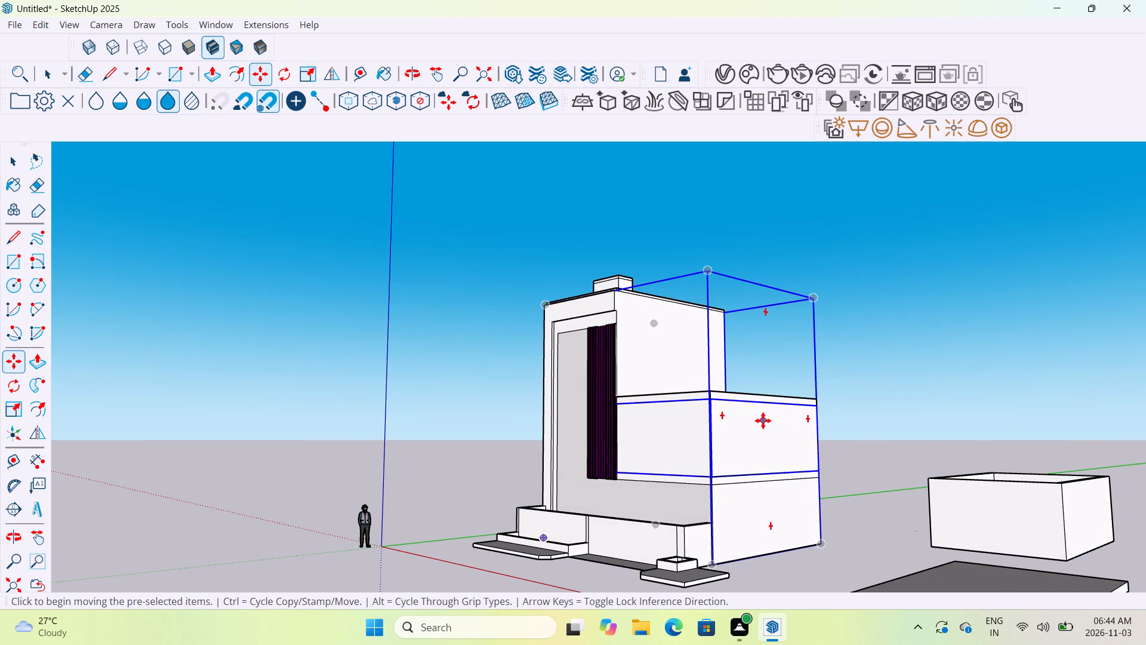
right_click(763, 420)
left_click(886, 186)
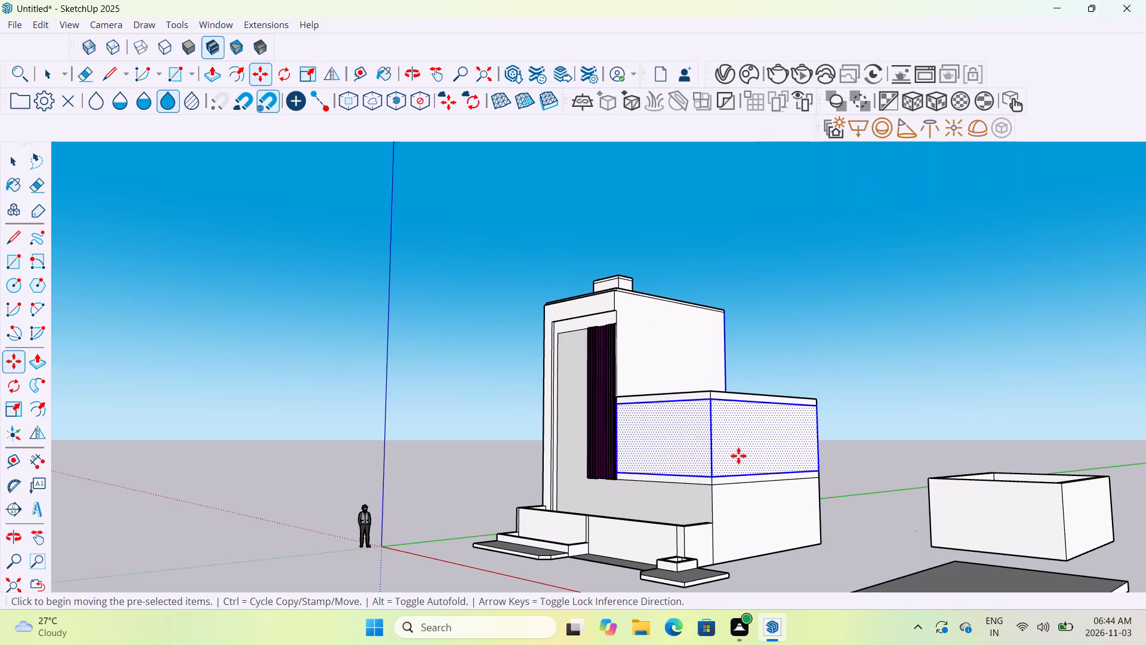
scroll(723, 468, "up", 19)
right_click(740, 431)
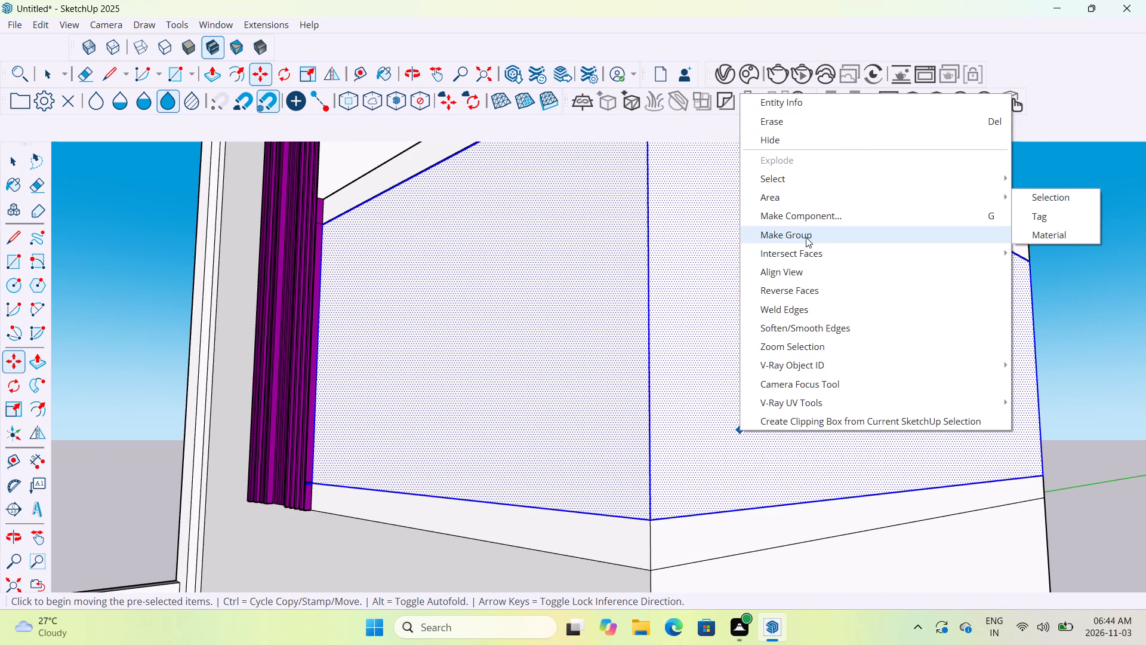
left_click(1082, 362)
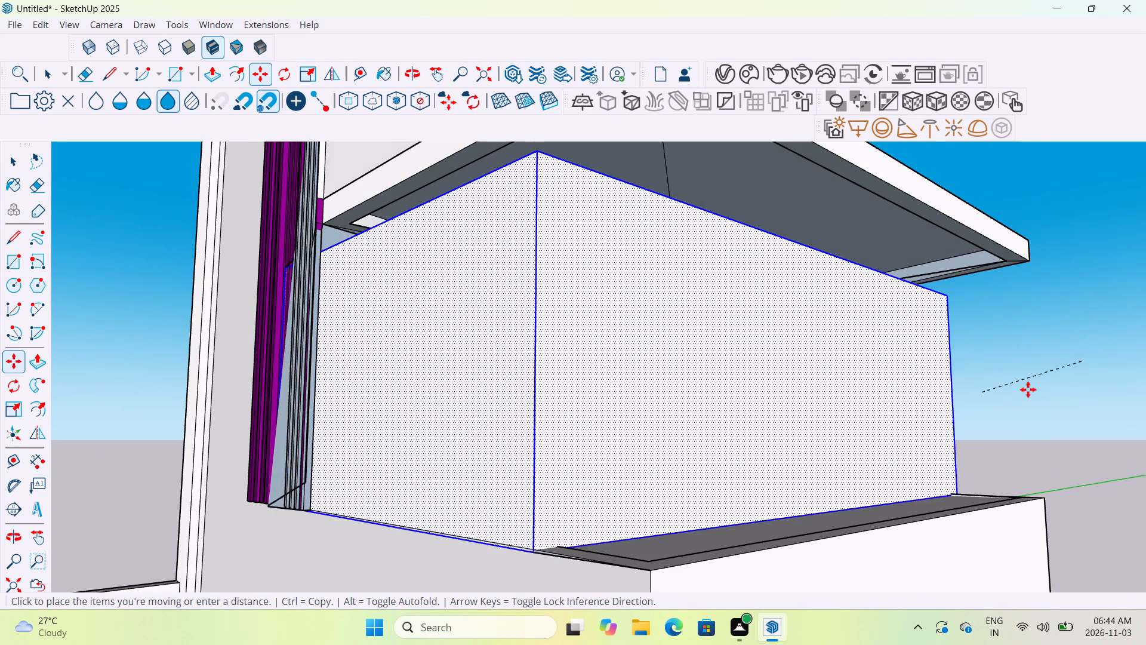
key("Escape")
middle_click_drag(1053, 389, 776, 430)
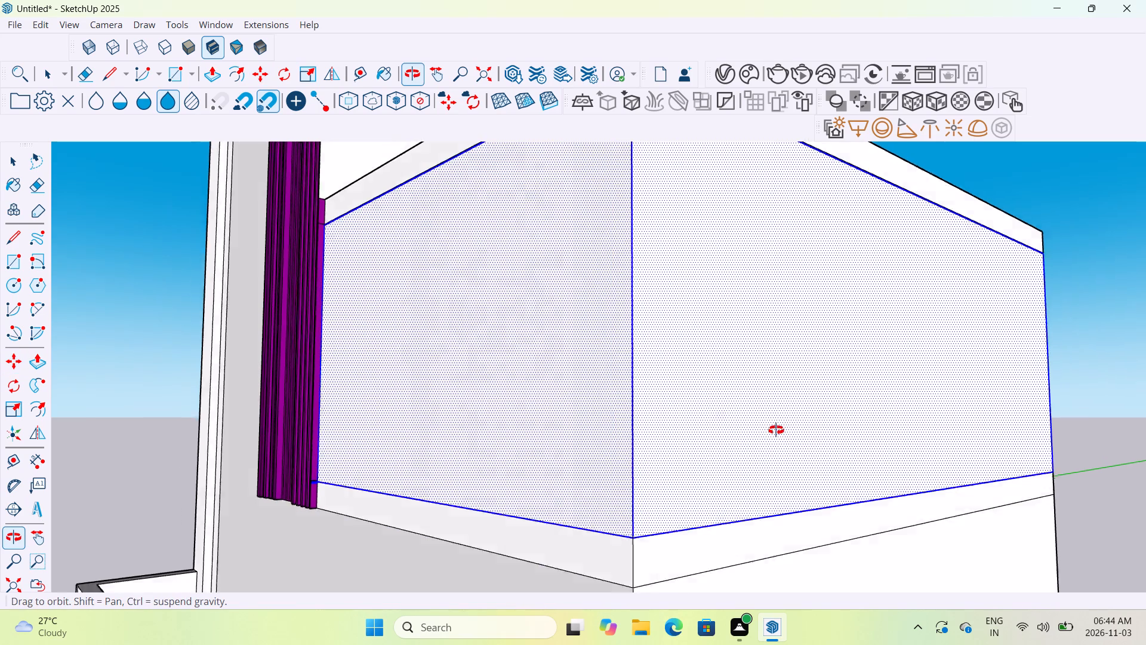
Clear the selection of the building's exploded faces and edges.
middle_click_drag(776, 430, 647, 410)
scroll(647, 410, "down", 20)
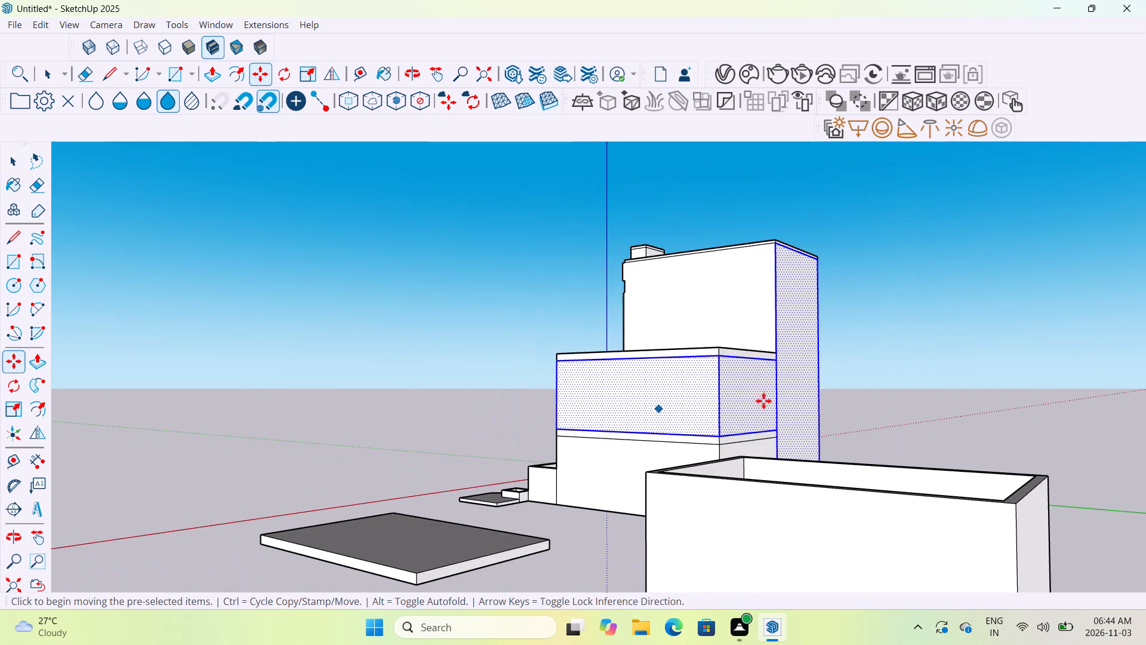
right_click(786, 376)
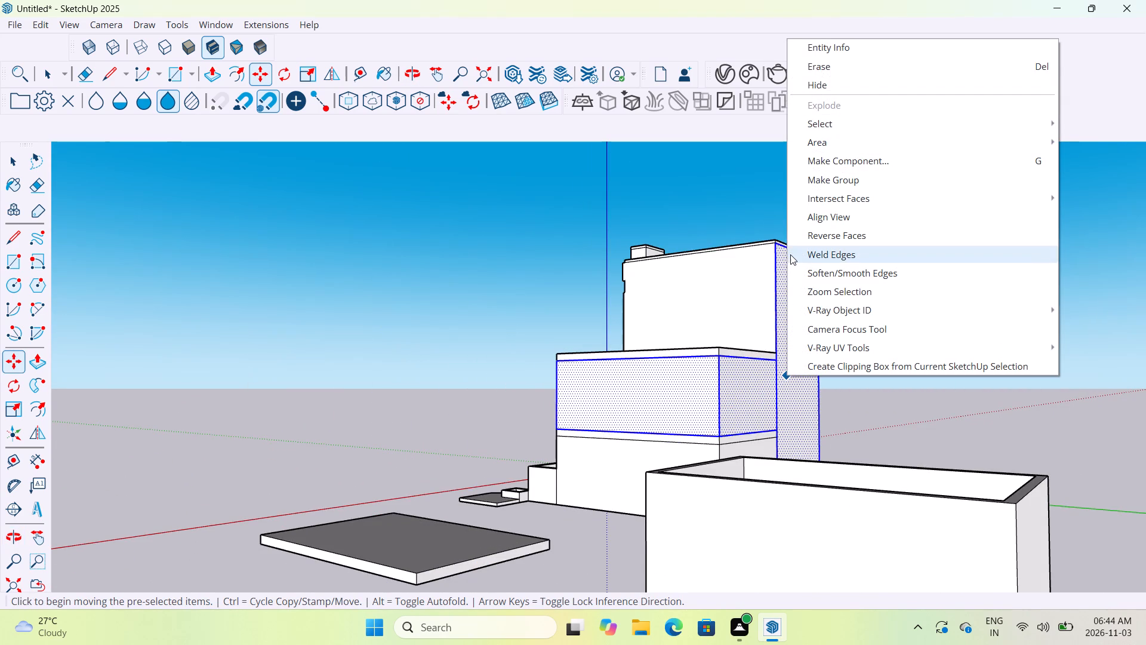
key("Escape")
key("Escape")
key("Escape")
left_click(789, 308)
key("Escape")
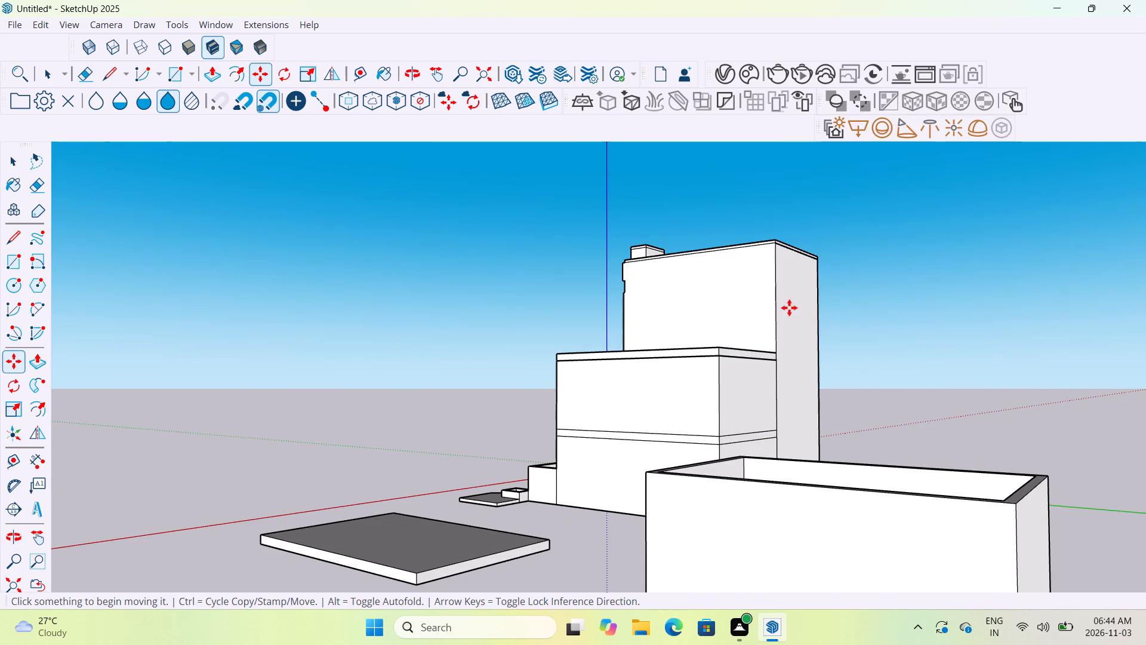
Push the five projecting narrow strips at the violet panel's end nearest the adjoining block back flush with the facade wall.
middle_click_drag(629, 399, 1037, 388)
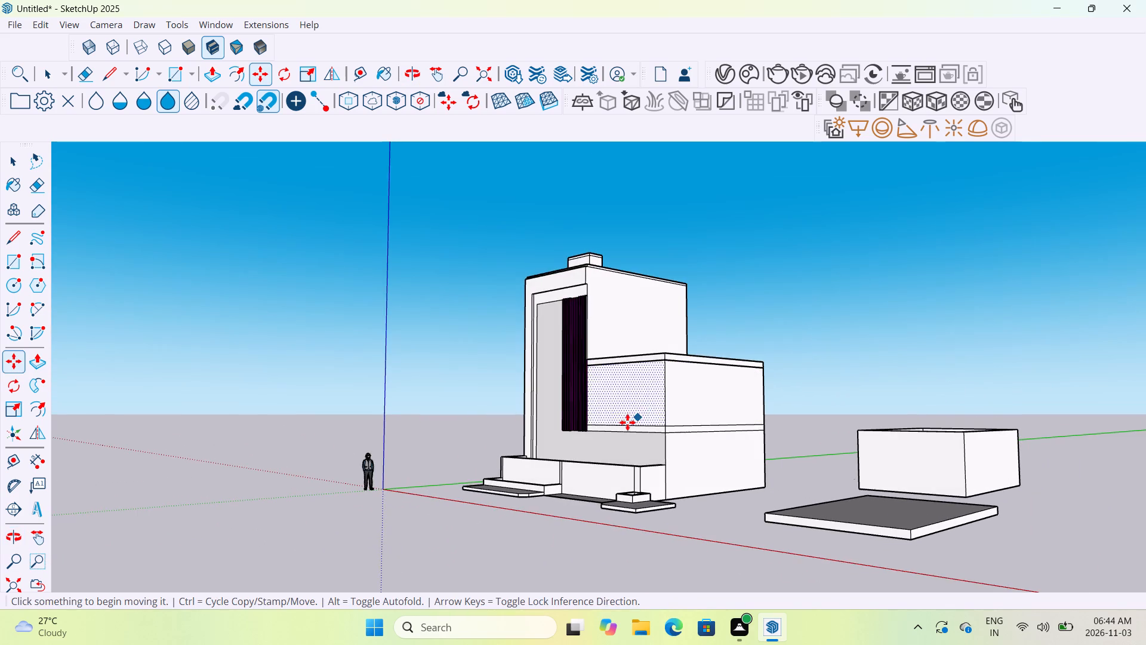
middle_click_drag(627, 422, 792, 430)
scroll(547, 404, "up", 12)
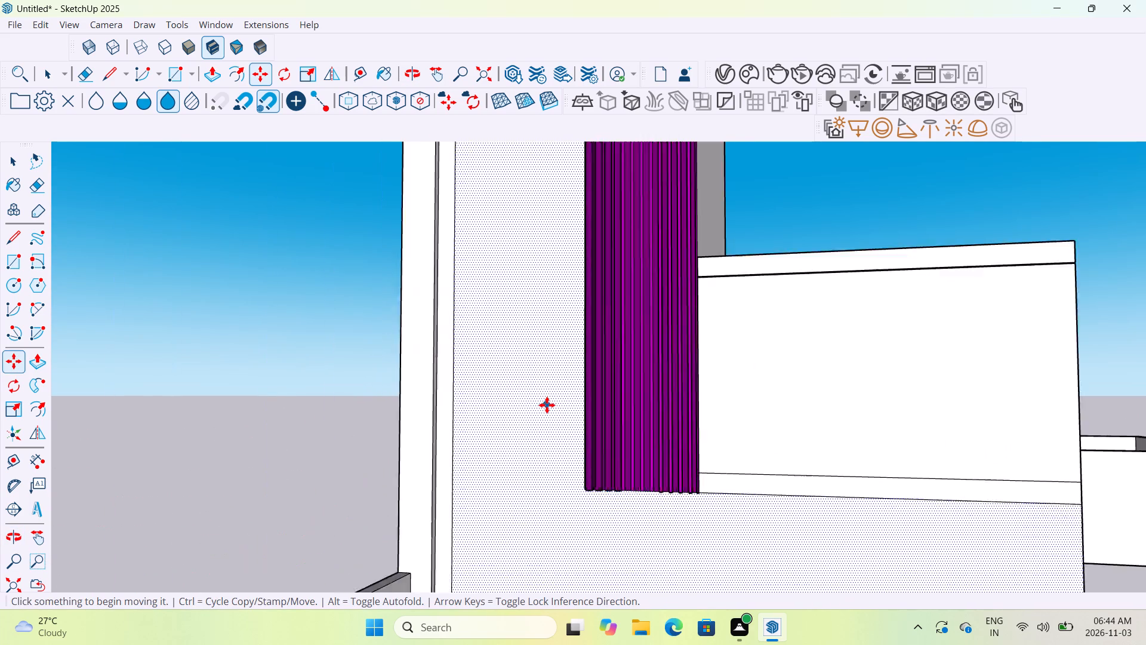
middle_click_drag(607, 416, 609, 525)
scroll(637, 523, "up", 4)
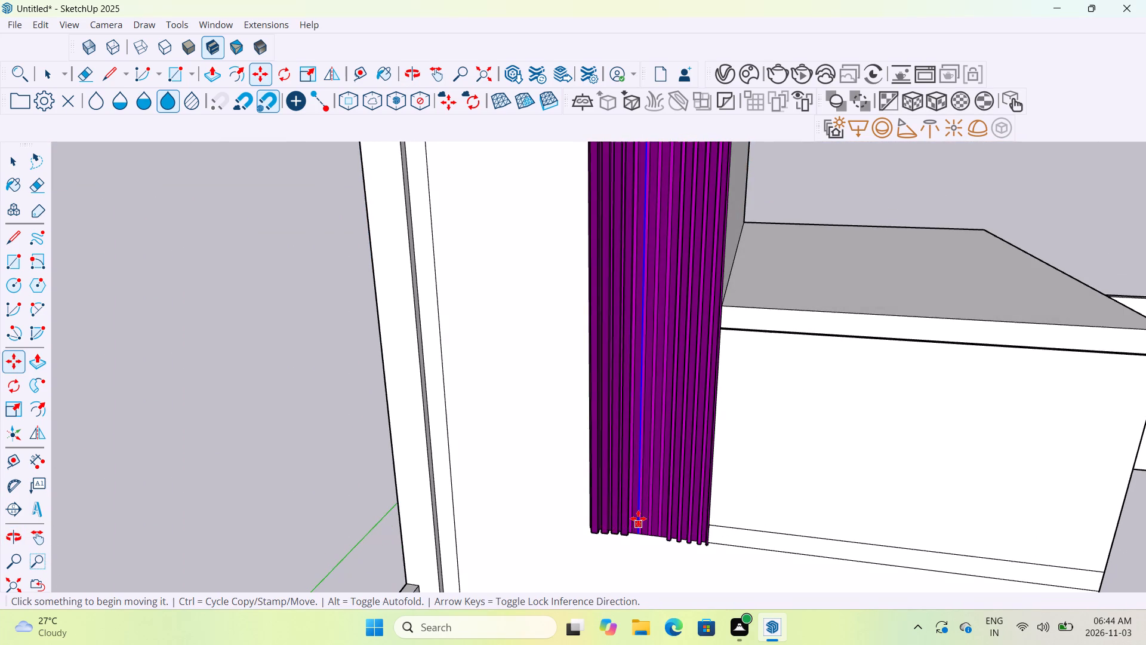
scroll(638, 518, "up", 8)
middle_click_drag(649, 512, 757, 476)
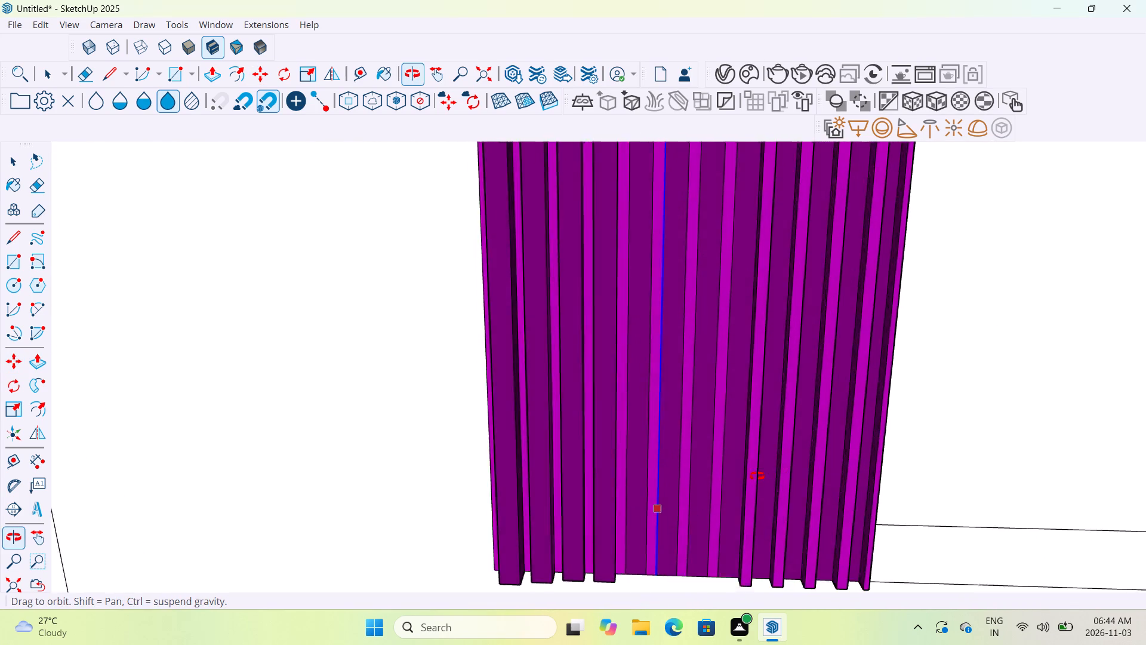
middle_click_drag(757, 476, 882, 428)
scroll(882, 428, "down", 3)
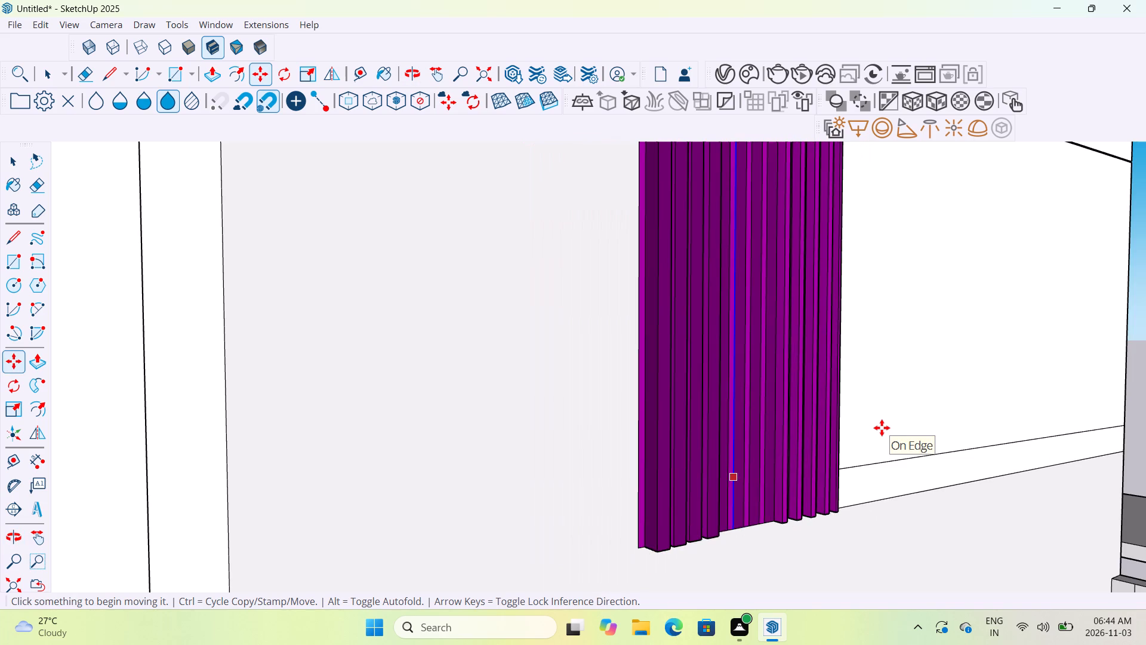
scroll(805, 522, "up", 9)
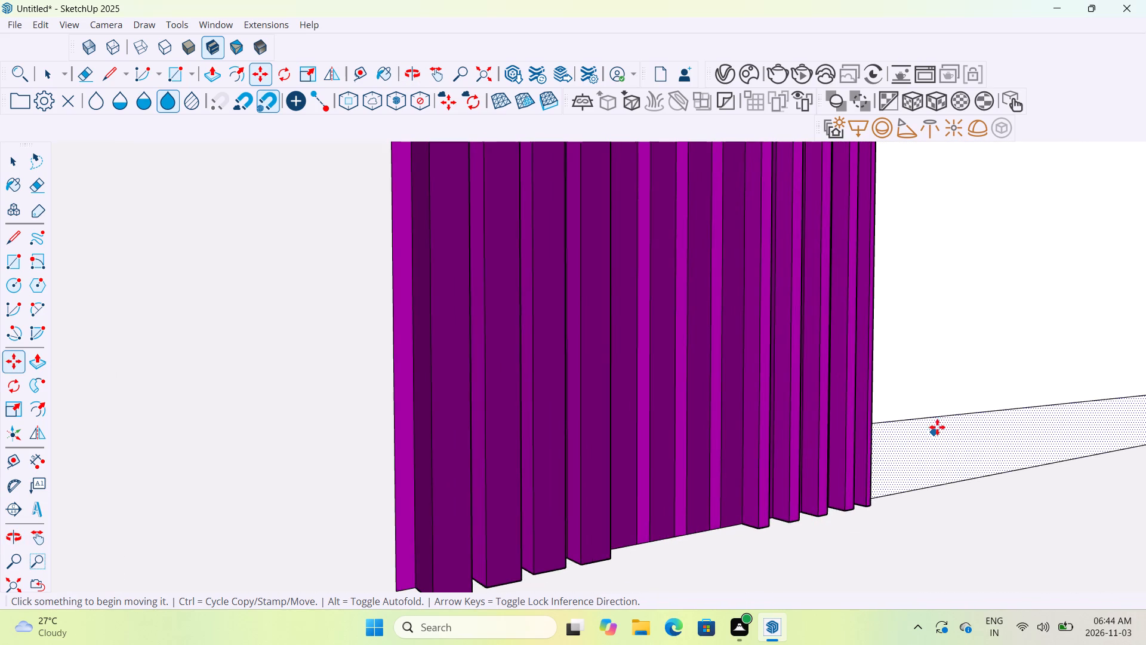
left_click(203, 79)
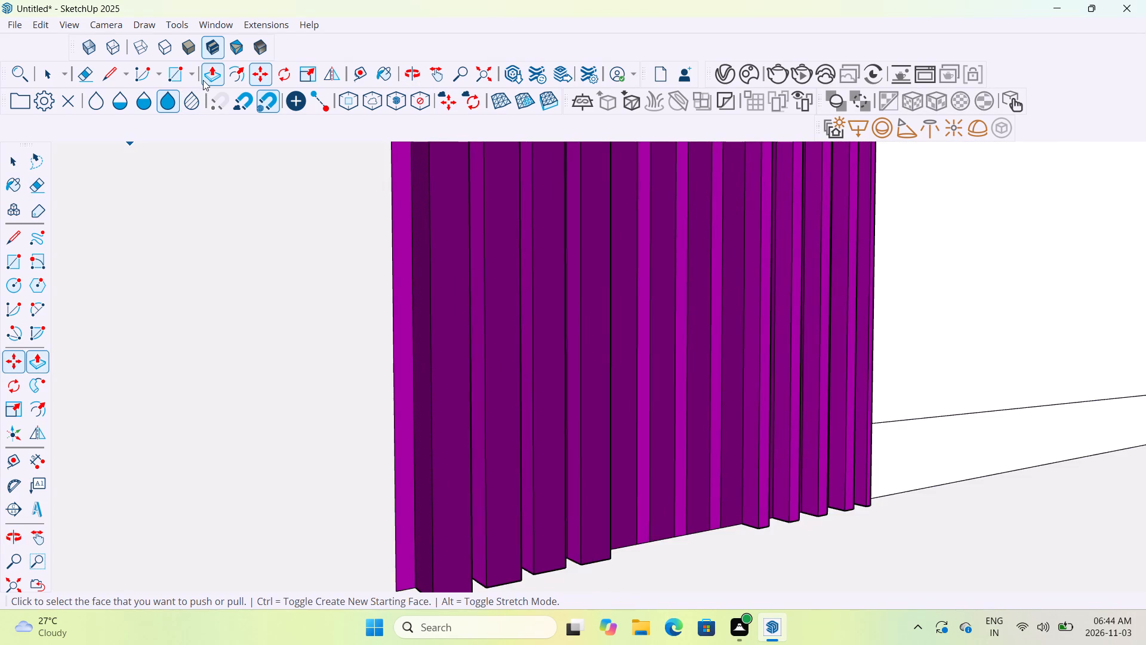
middle_click_drag(766, 505, 640, 514)
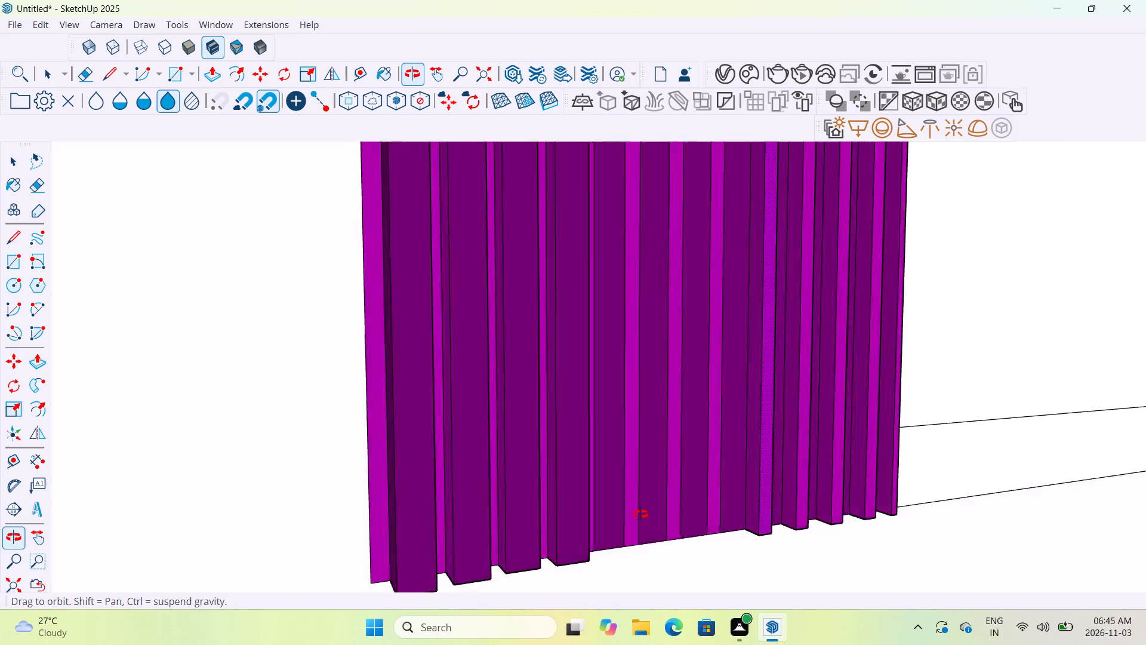
middle_click_drag(640, 514, 591, 515)
left_click(747, 489)
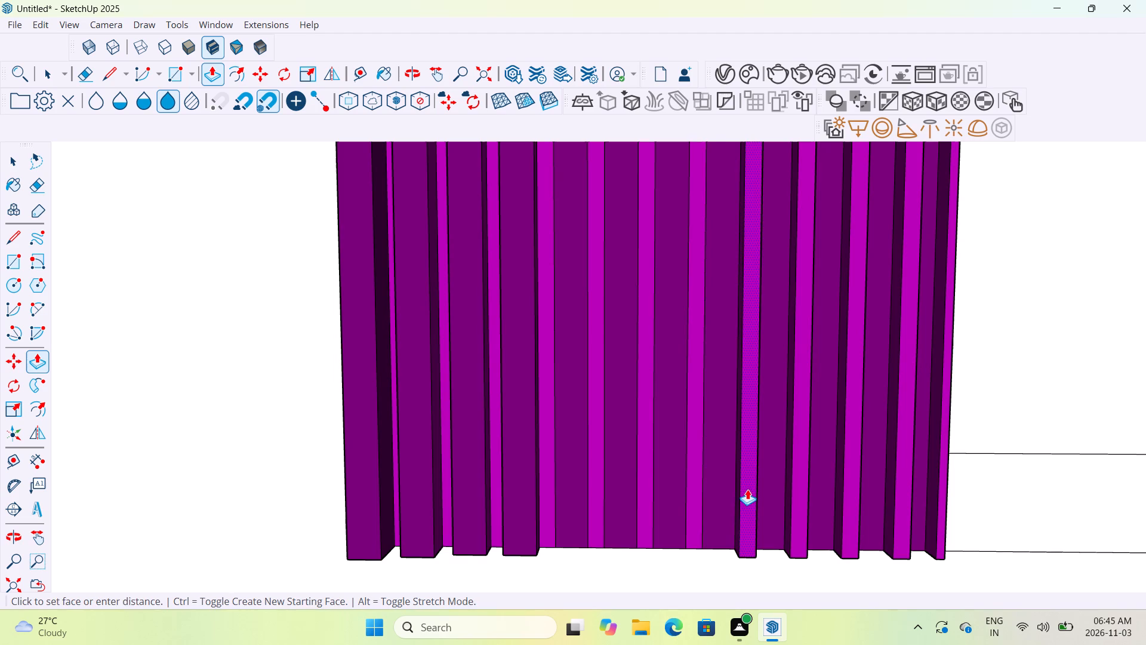
left_click(303, 460)
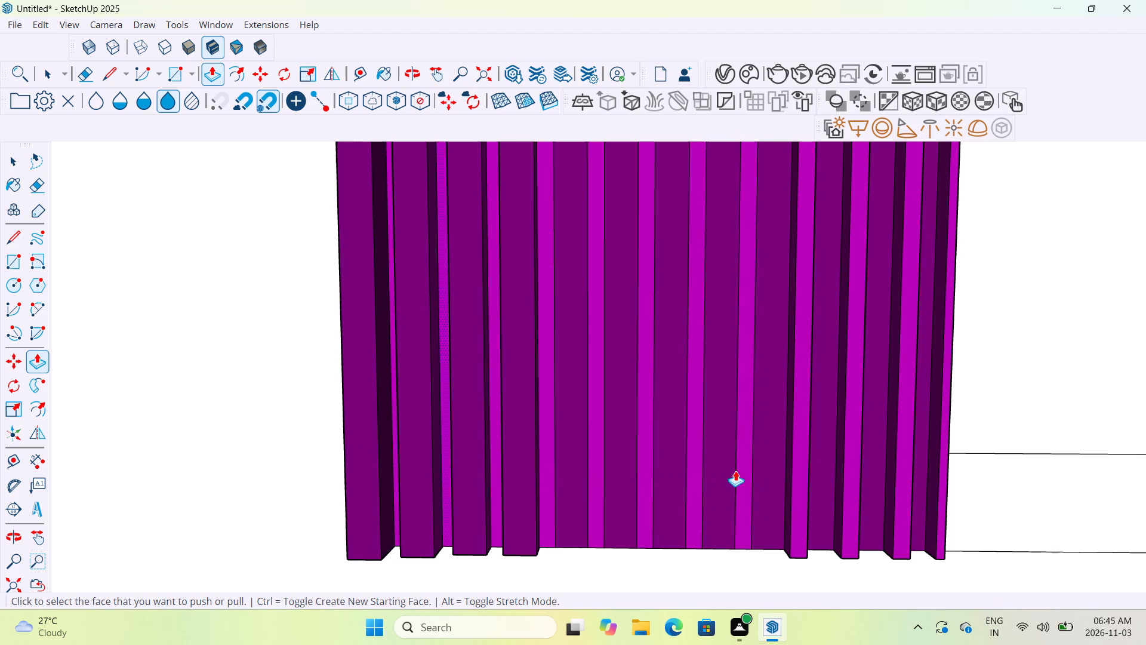
left_click(800, 439)
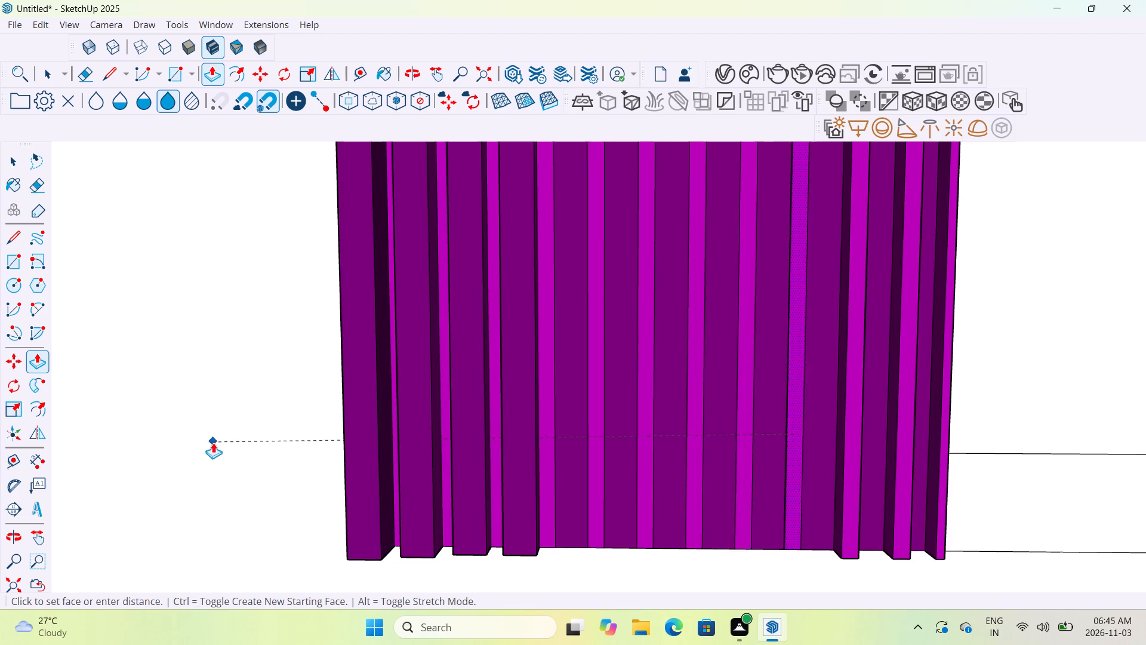
left_click(213, 443)
left_click(854, 436)
left_click(235, 439)
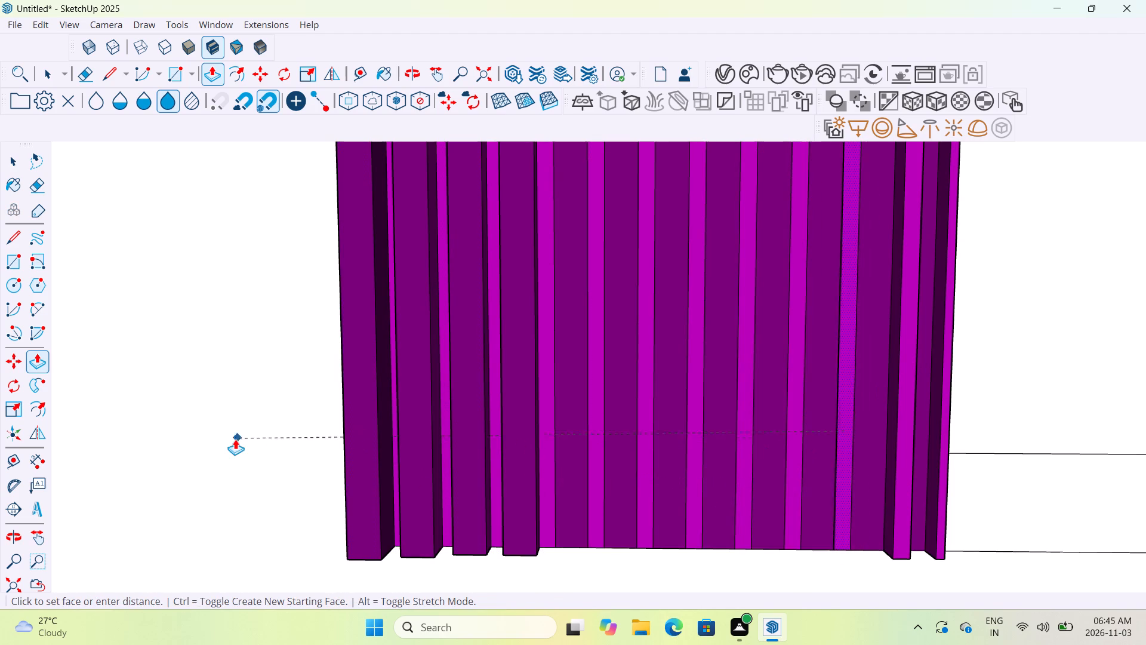
left_click(901, 423)
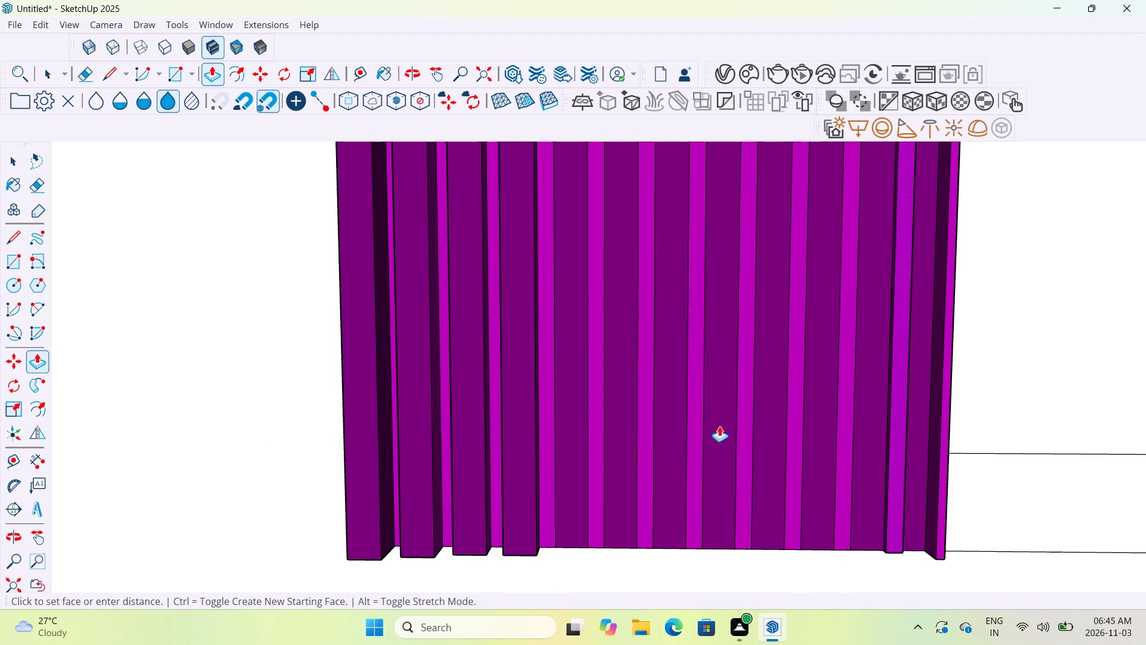
left_click(291, 440)
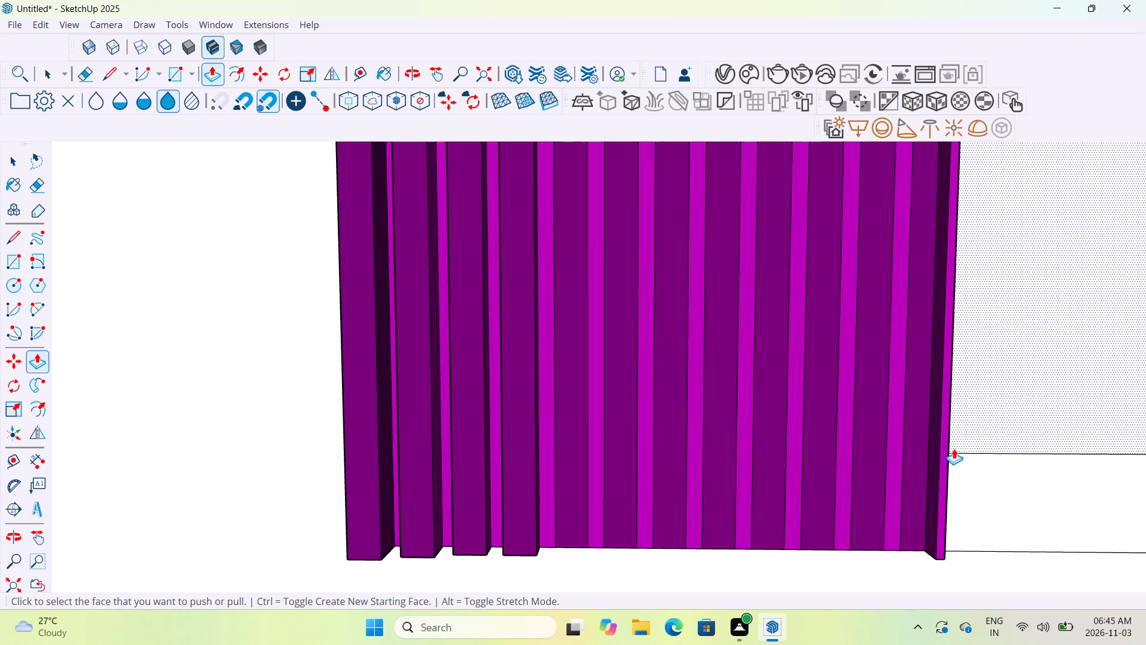
left_click(944, 456)
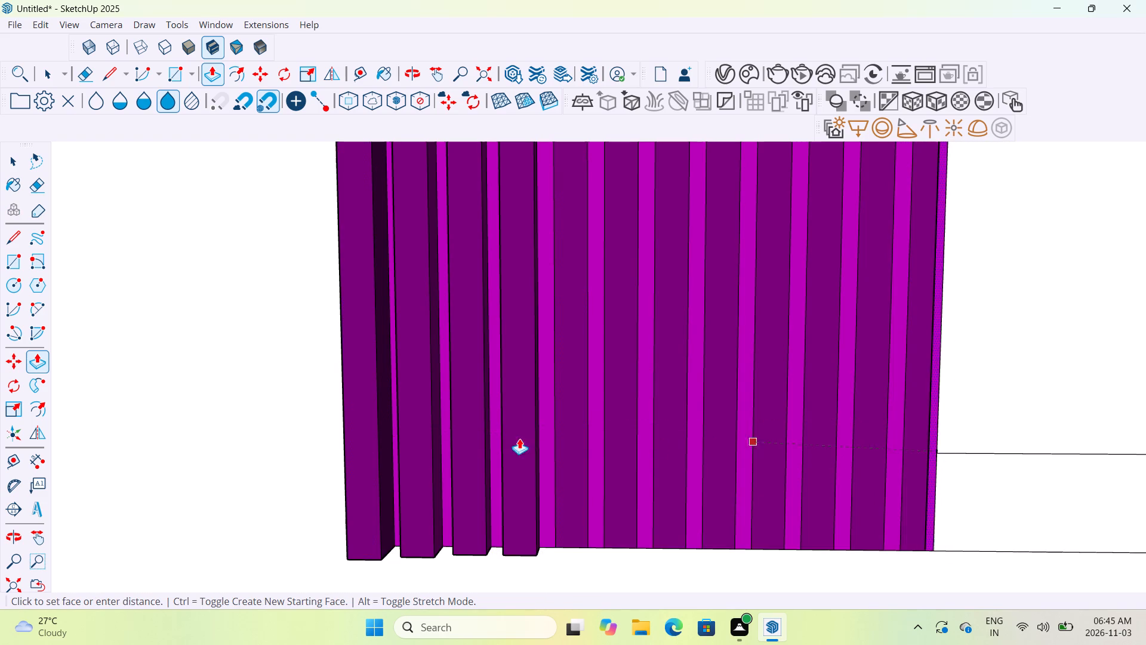
left_click(285, 452)
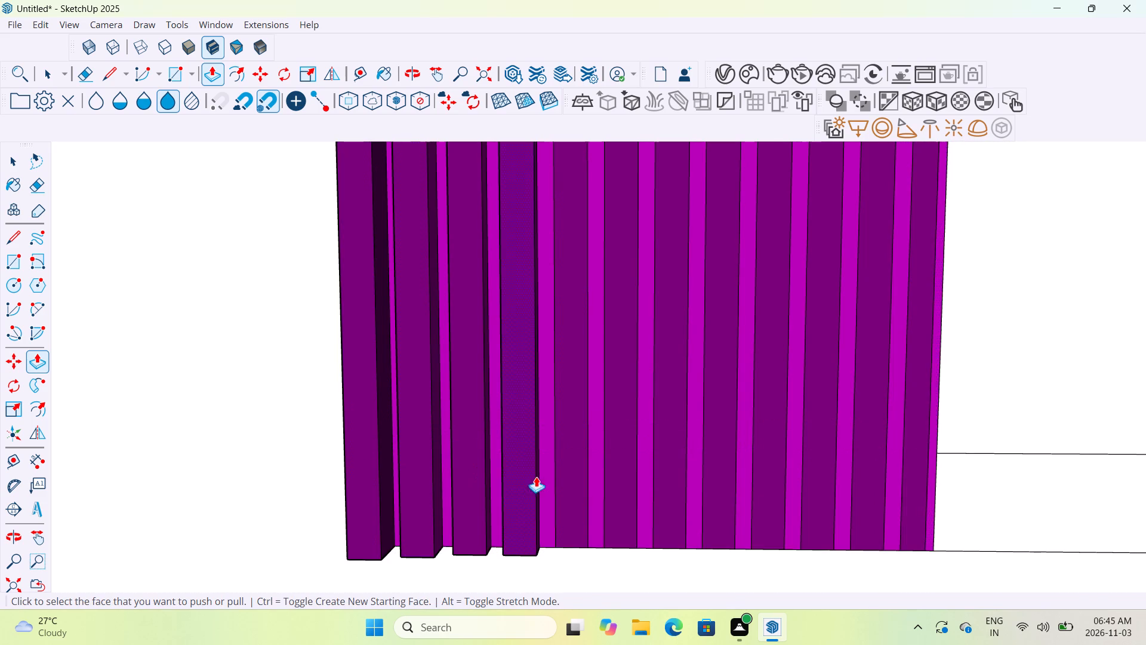
Pull the first flat wide strip beside the four projecting wide ribs of the violet panel out by 5".
double_click(570, 471)
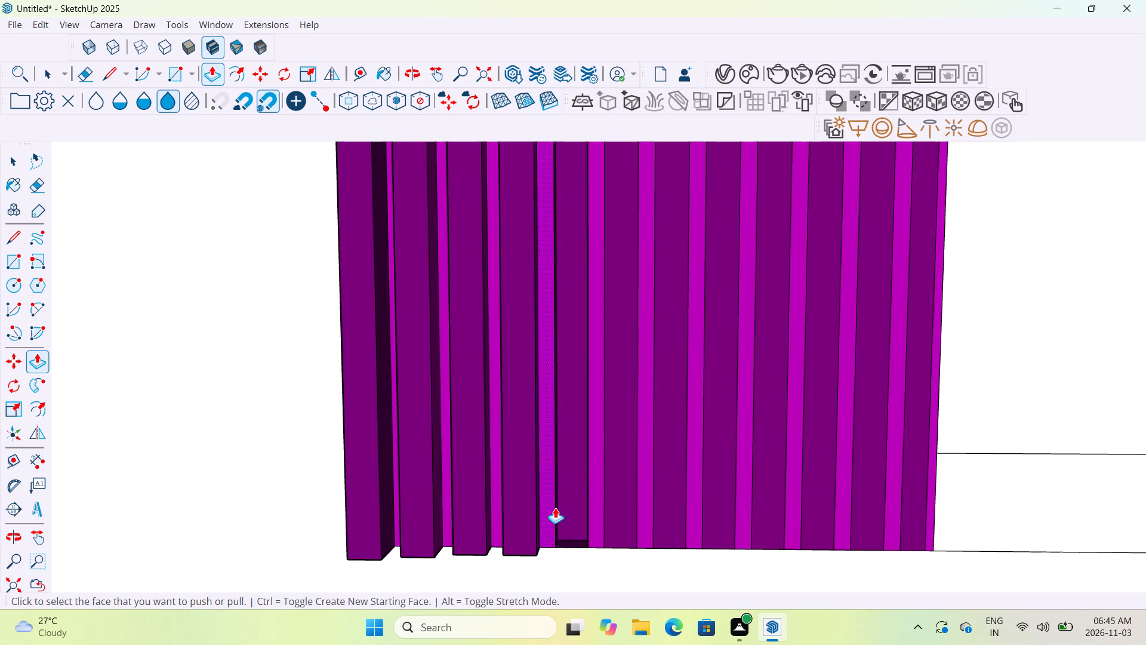
key("ctrl+z")
left_click(569, 502)
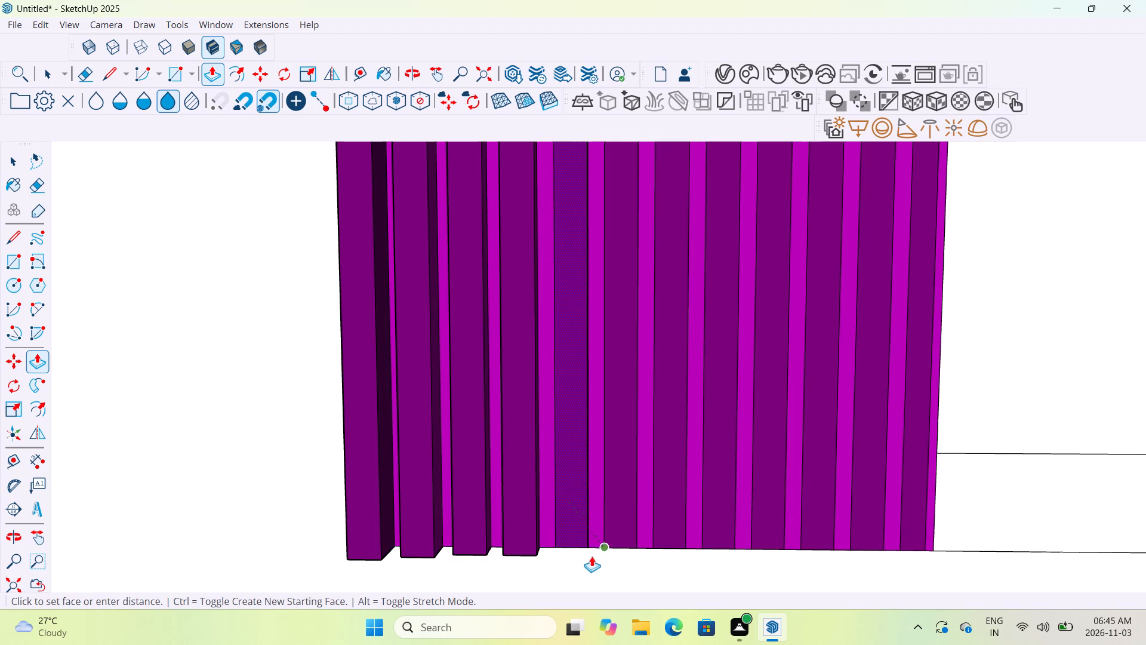
type("5\"")
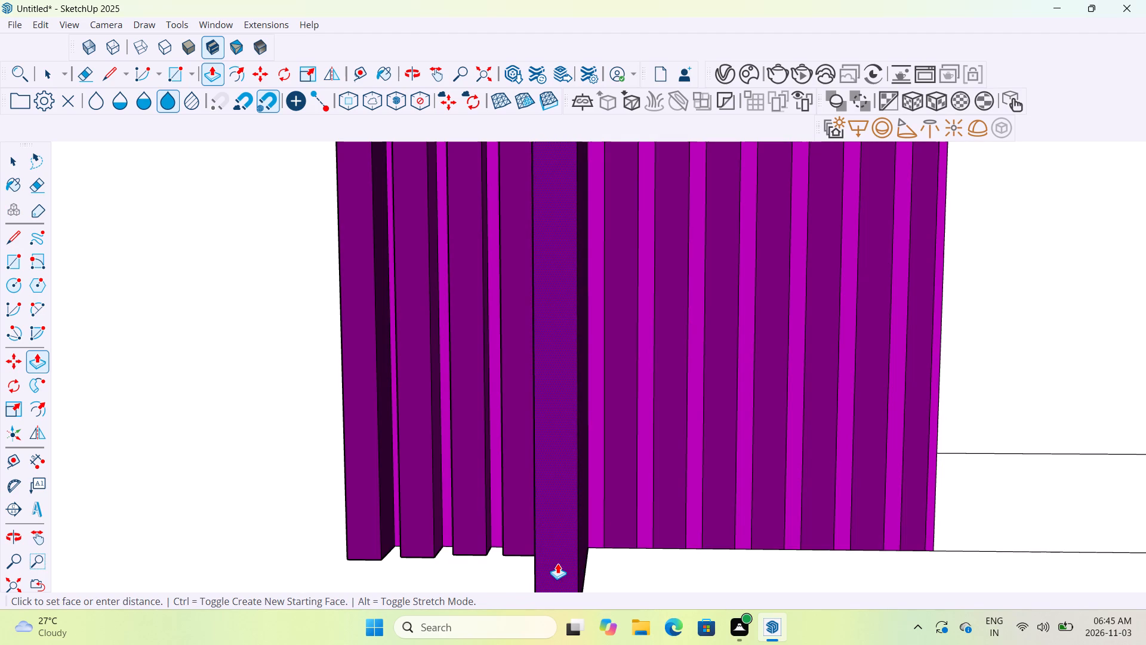
key("Return")
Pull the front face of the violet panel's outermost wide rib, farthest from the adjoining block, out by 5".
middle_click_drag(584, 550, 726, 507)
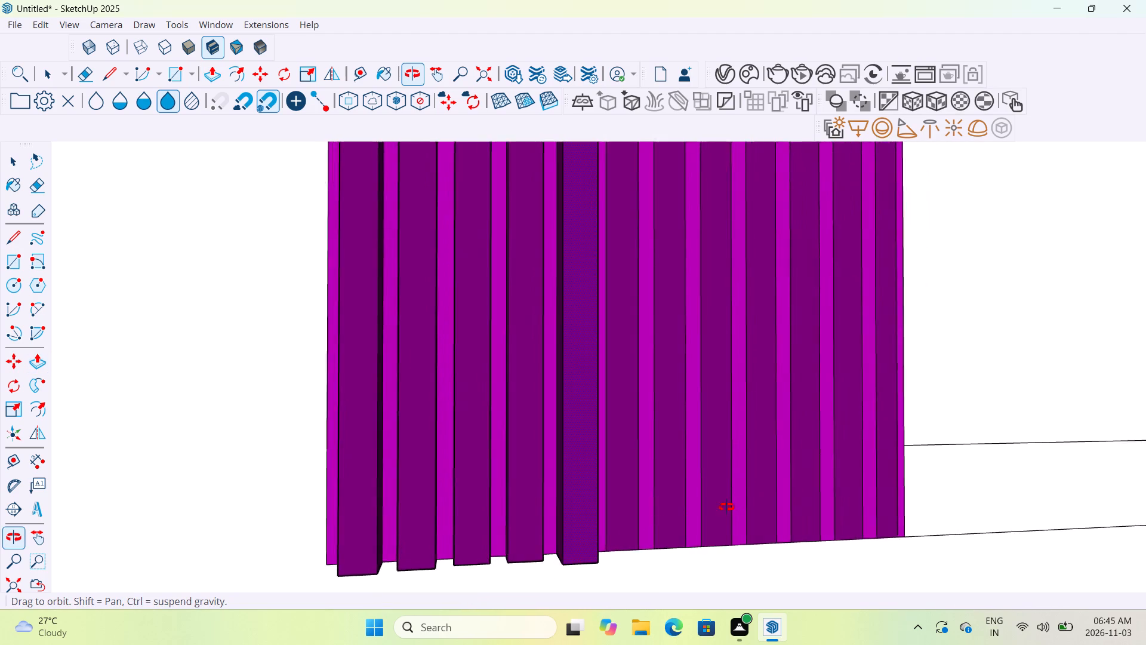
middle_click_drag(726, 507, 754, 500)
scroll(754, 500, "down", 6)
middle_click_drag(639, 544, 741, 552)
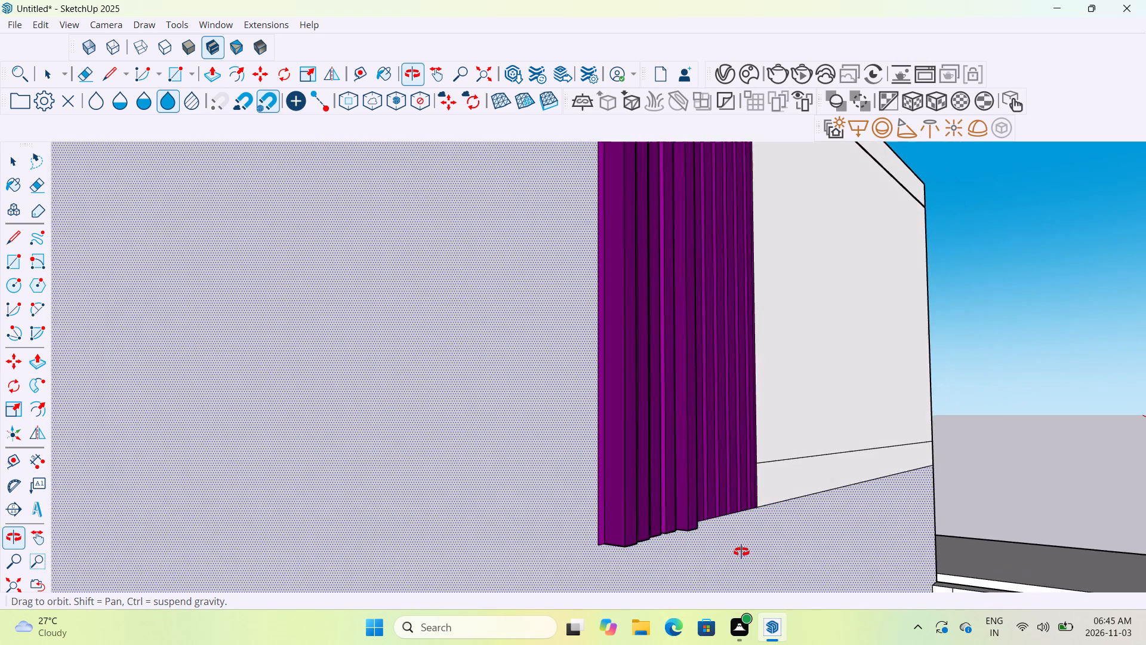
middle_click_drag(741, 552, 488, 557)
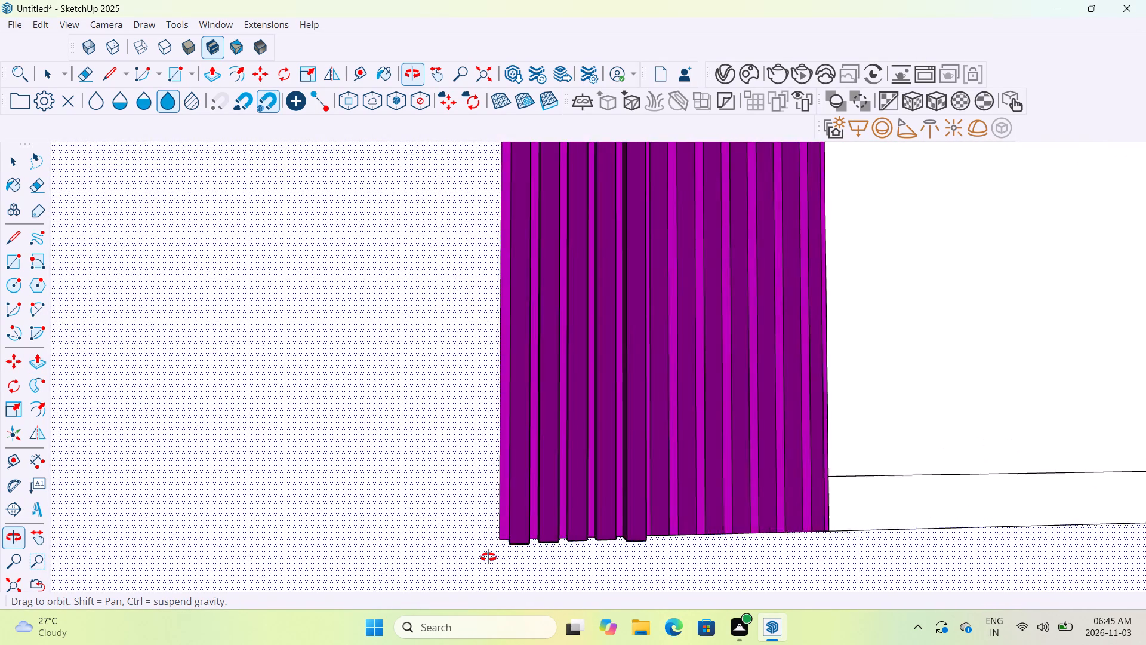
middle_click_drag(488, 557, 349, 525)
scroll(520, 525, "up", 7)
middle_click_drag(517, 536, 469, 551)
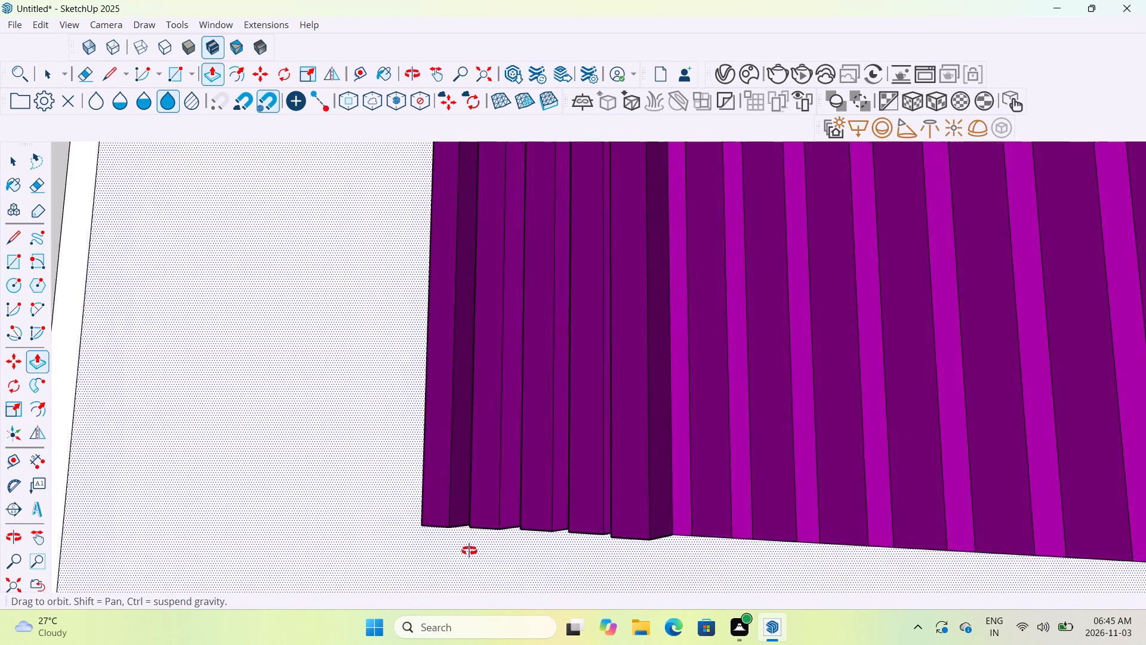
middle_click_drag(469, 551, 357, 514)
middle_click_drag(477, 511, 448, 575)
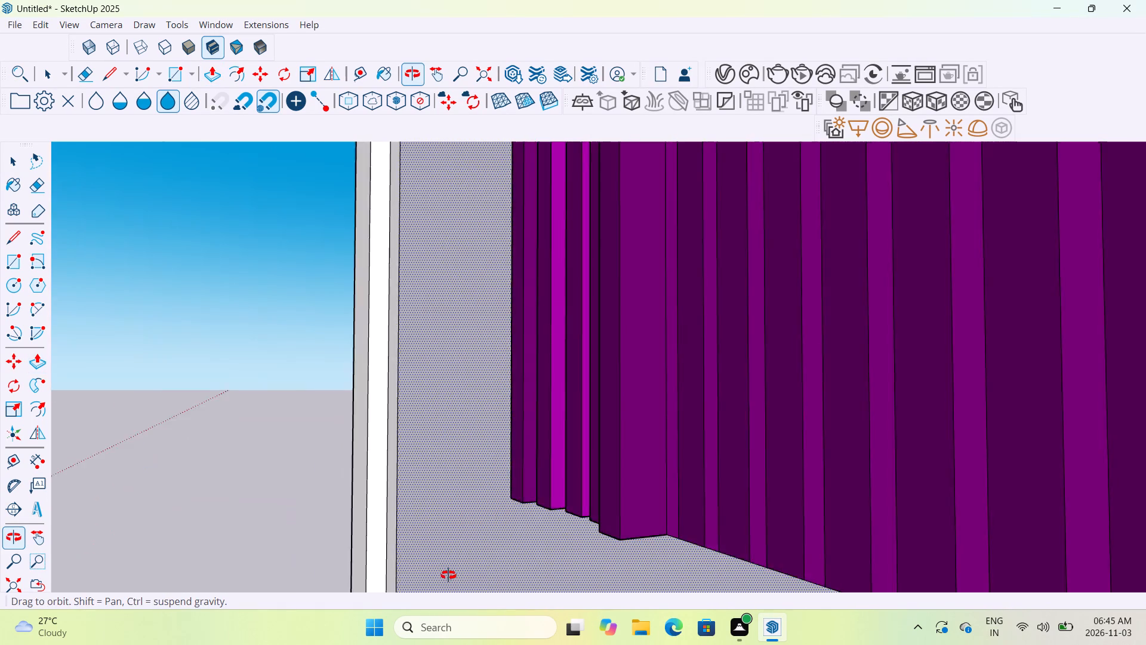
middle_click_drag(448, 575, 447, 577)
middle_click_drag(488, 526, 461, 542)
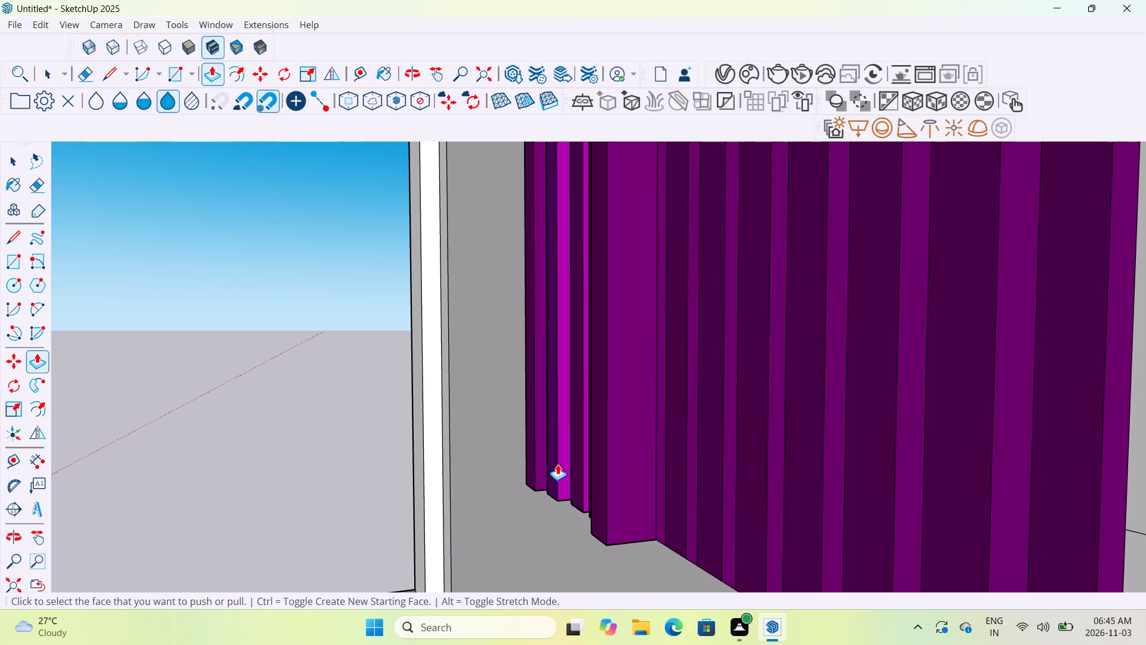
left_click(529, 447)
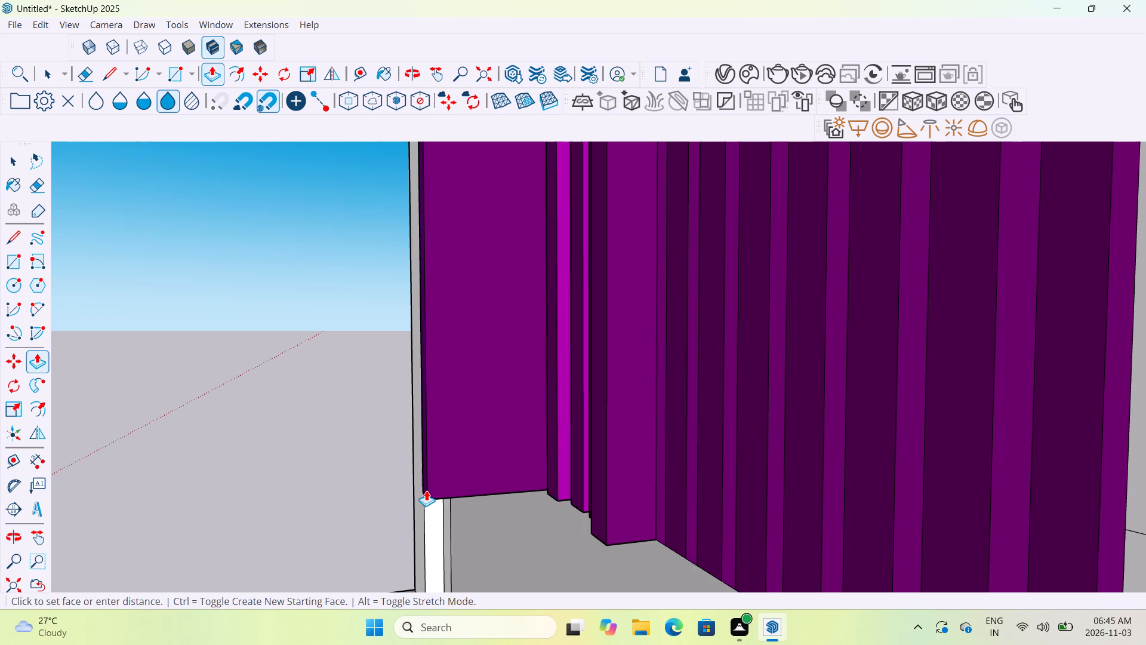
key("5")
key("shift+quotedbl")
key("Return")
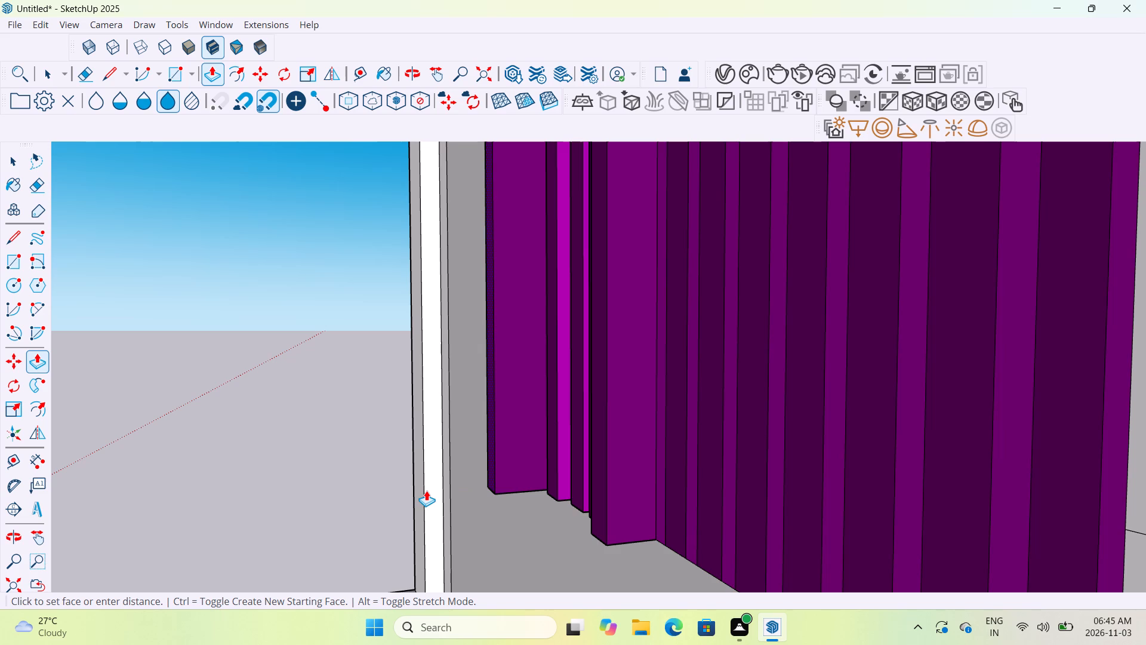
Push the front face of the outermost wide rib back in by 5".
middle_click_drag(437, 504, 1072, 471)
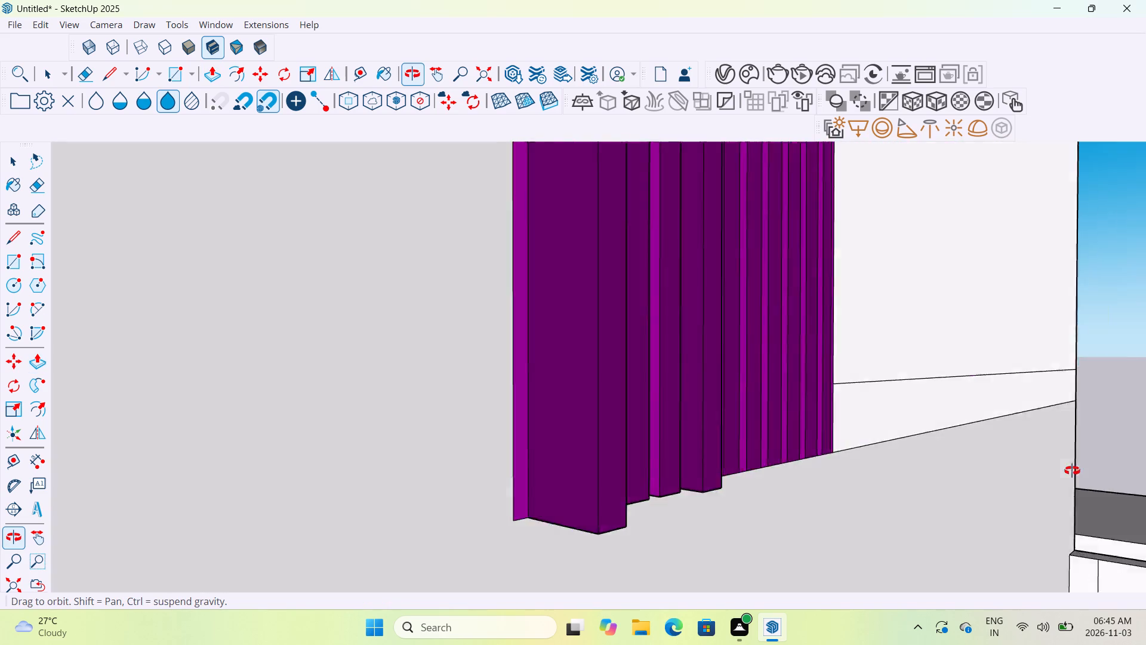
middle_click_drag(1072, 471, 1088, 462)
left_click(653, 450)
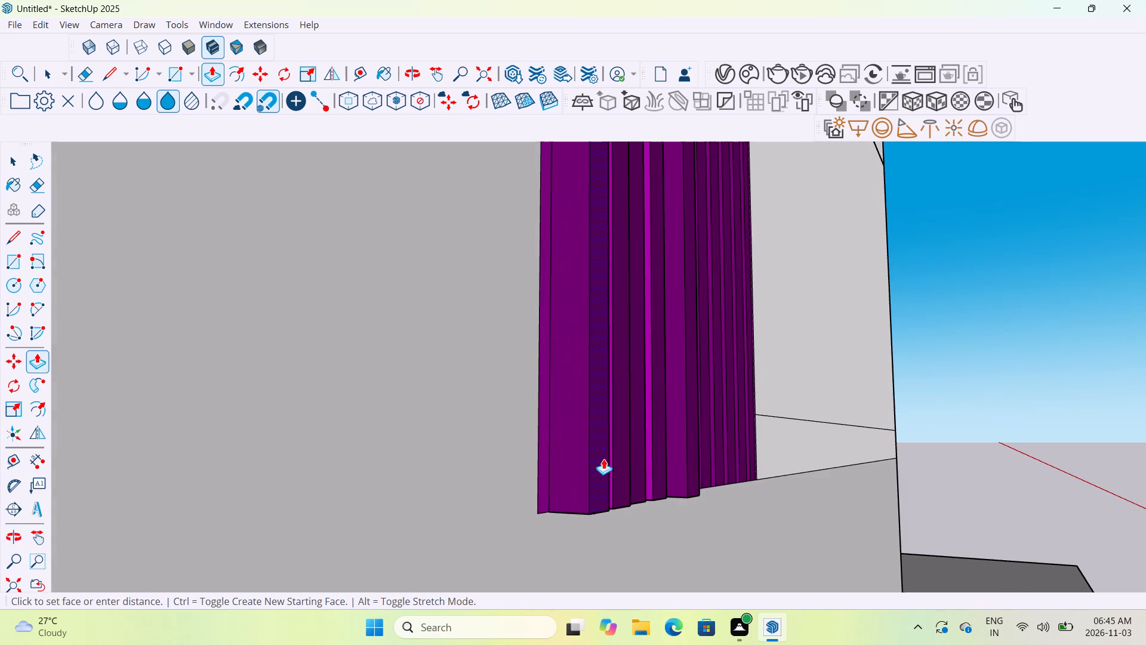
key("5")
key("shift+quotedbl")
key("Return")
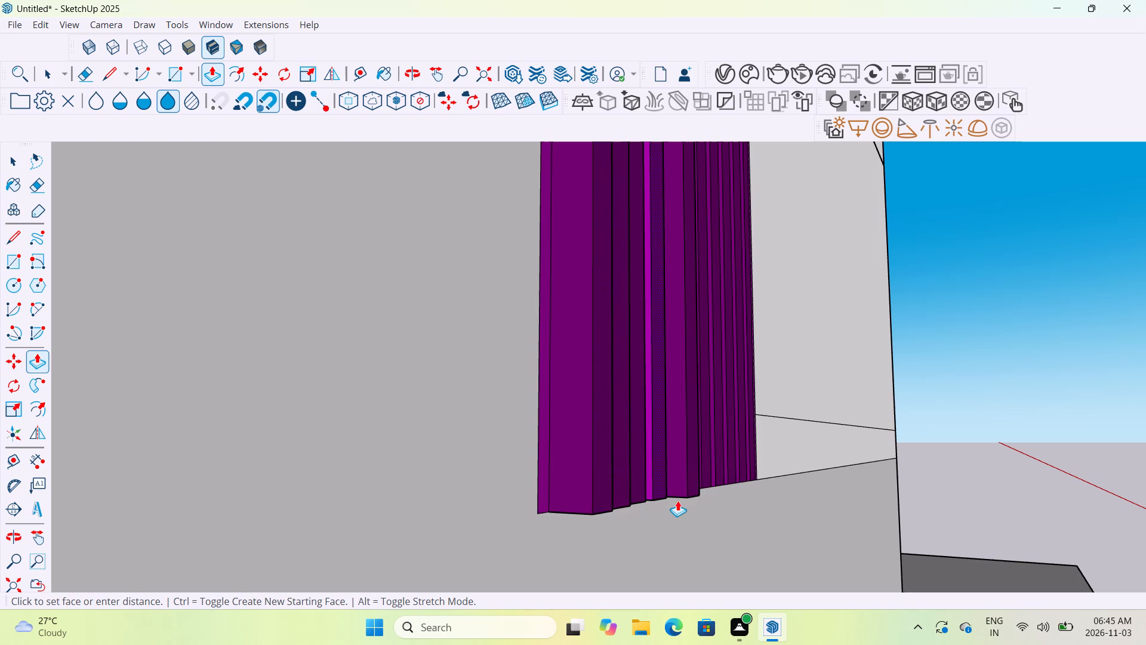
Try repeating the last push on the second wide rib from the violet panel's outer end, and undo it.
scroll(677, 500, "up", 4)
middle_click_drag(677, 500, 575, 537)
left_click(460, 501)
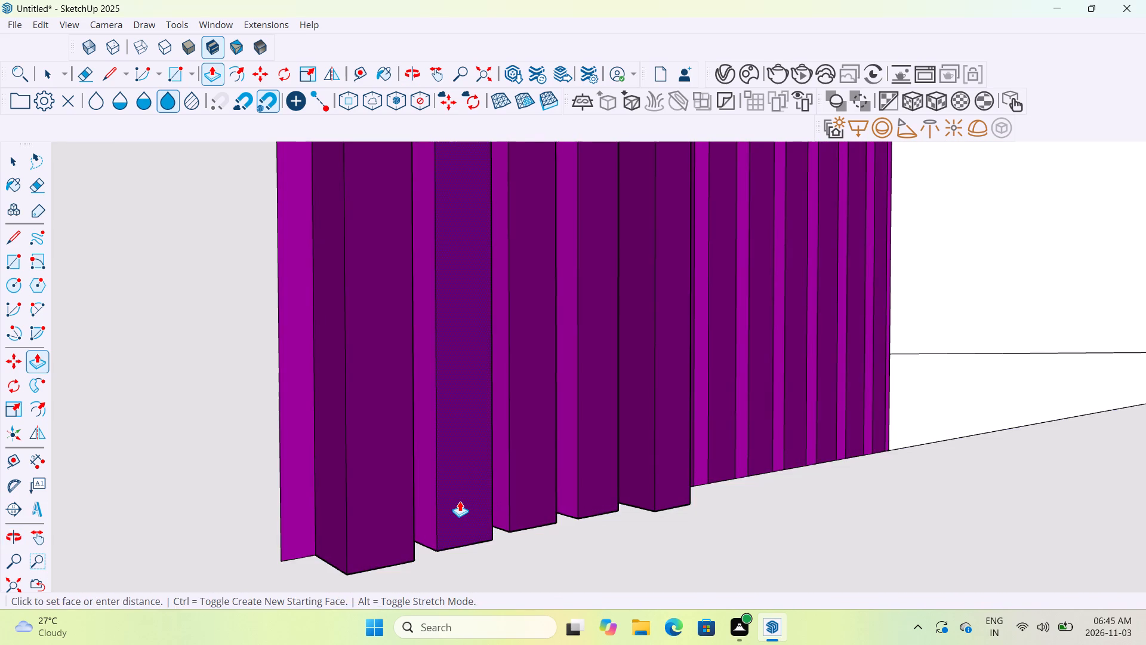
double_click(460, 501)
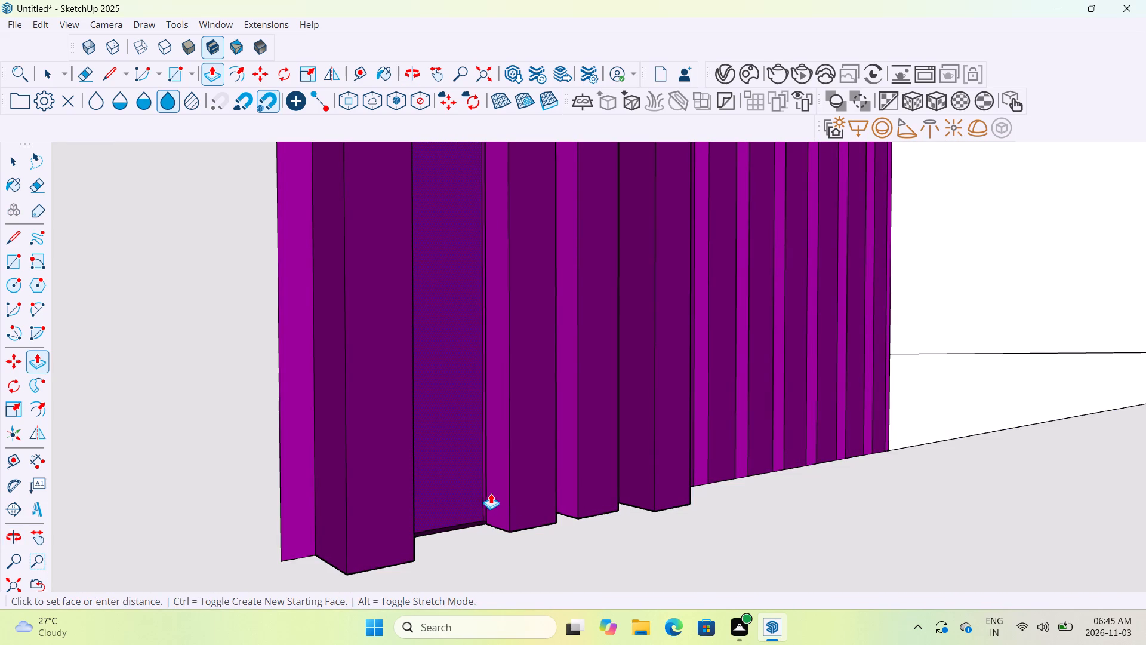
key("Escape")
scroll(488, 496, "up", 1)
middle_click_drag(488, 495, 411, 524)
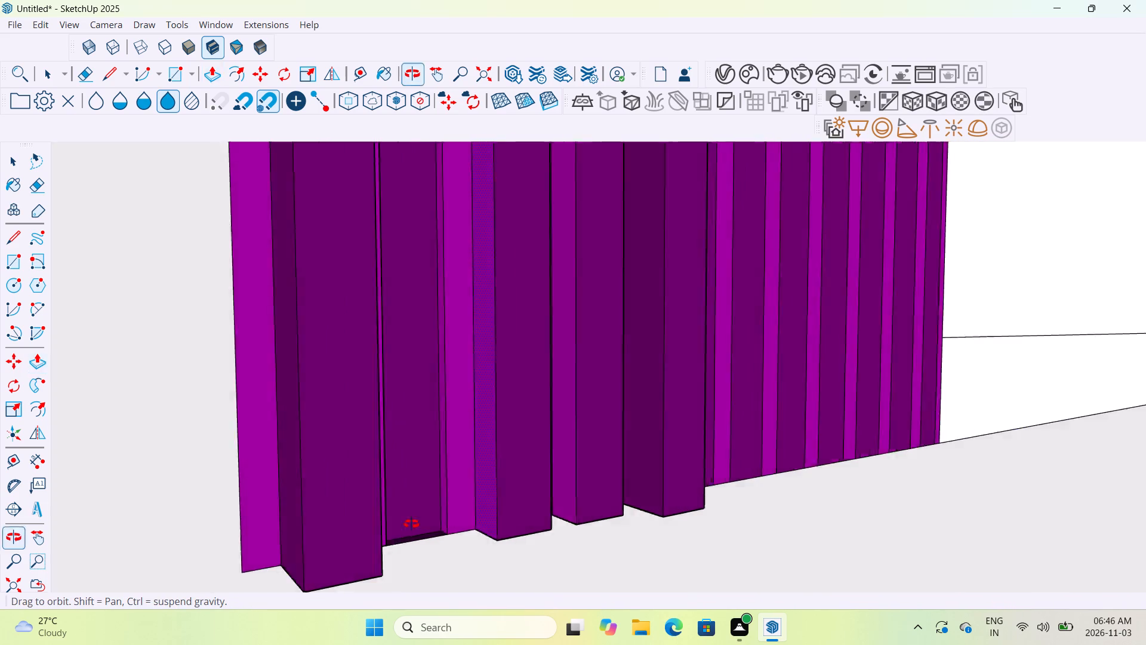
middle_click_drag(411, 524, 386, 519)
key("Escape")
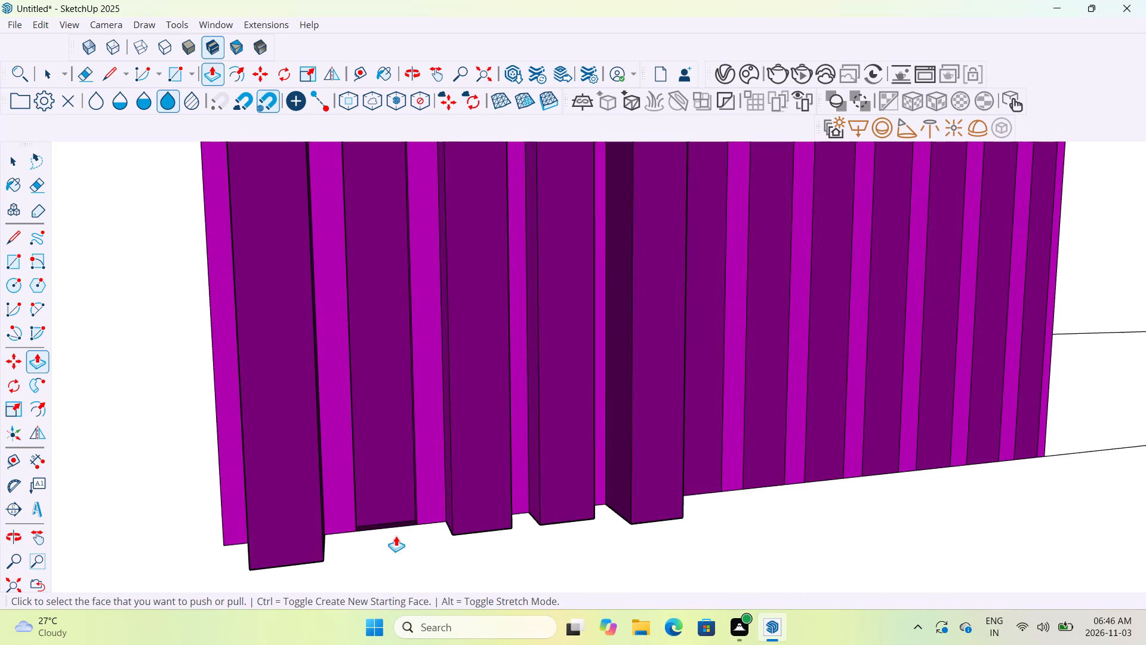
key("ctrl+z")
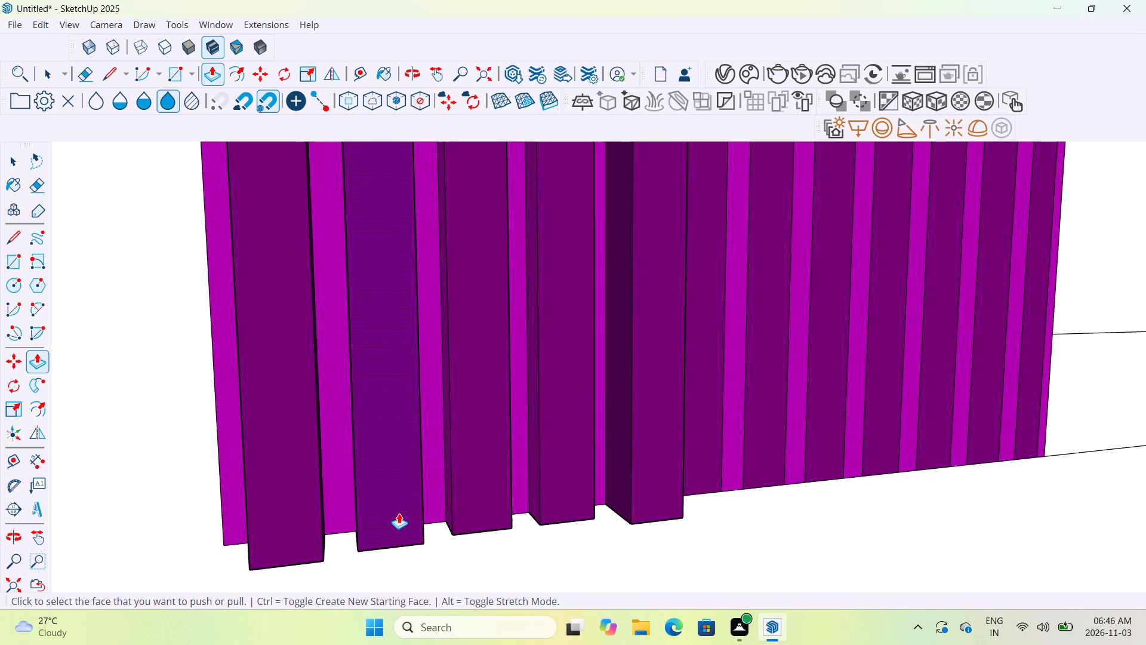
Pull the front faces of the second to fifth wide ribs out level with the violet panel's outermost wide rib.
double_click(399, 506)
double_click(400, 504)
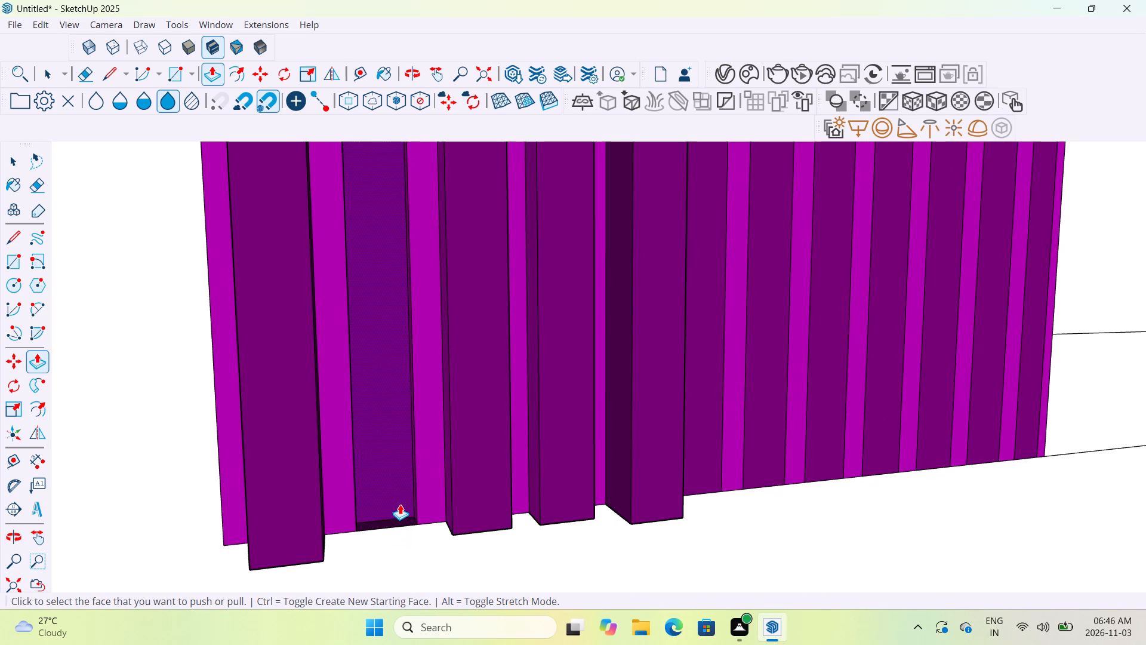
left_click(401, 499)
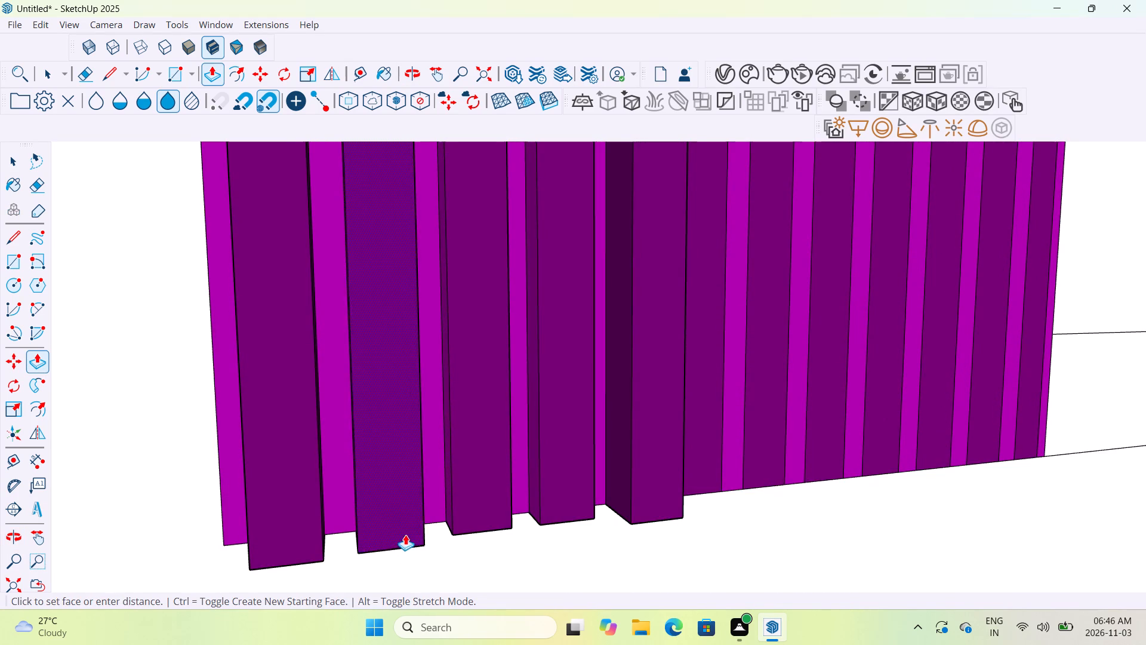
left_click(296, 522)
left_click(492, 512)
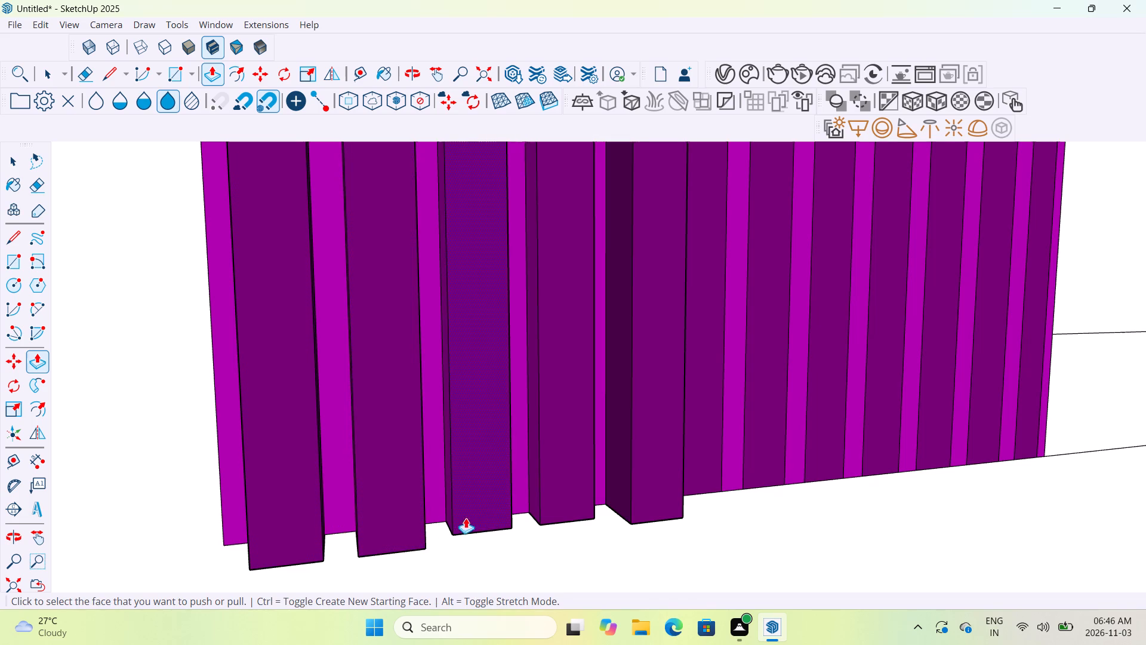
left_click(390, 522)
left_click(557, 496)
left_click(480, 512)
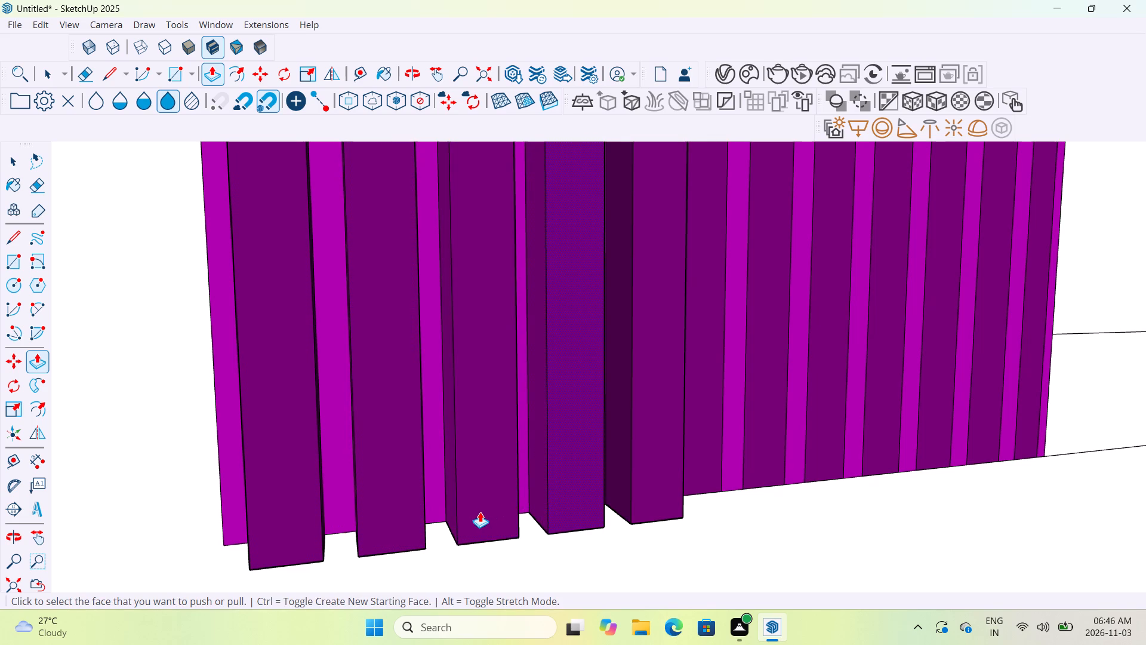
left_click(658, 494)
left_click(580, 497)
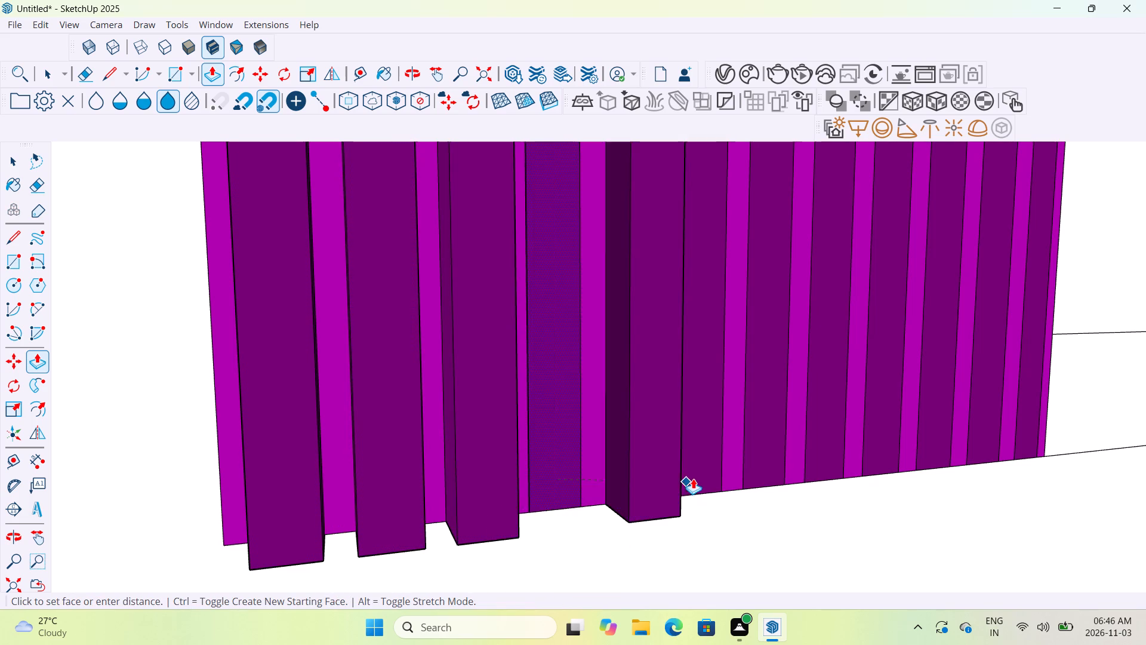
key("Escape")
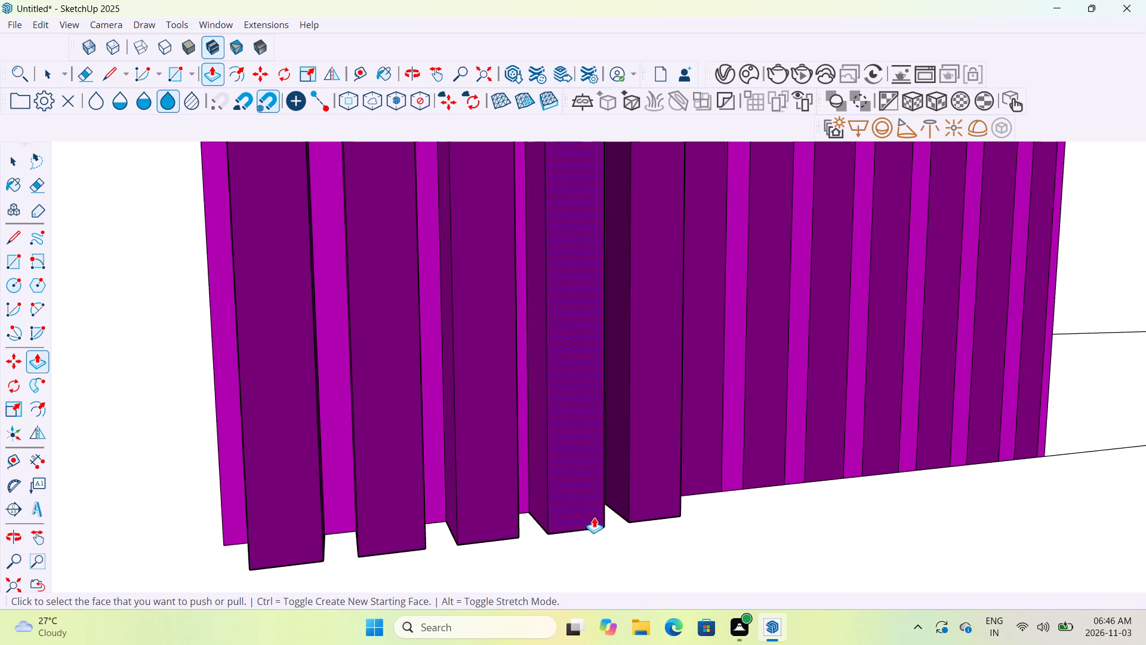
Pull the next four flat wide strips of the violet panel, sixth to ninth, out level with the projecting ribs; undo the stray last edit.
middle_click_drag(773, 538, 734, 510)
scroll(734, 510, "down", 6)
middle_click_drag(727, 509, 692, 516)
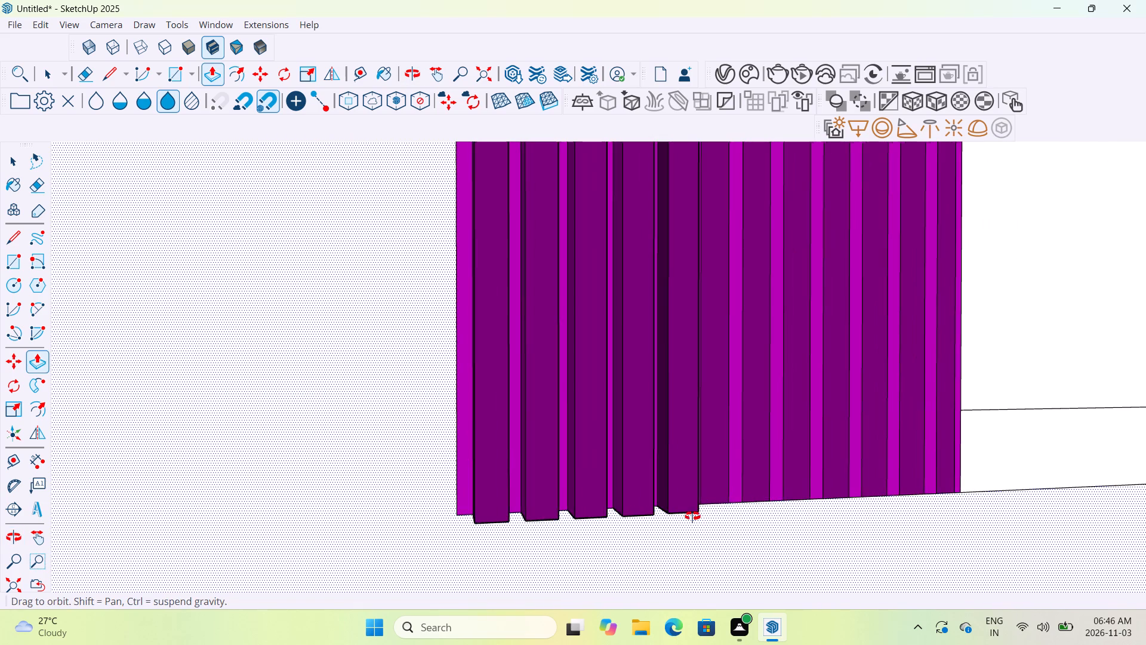
middle_click_drag(692, 516, 646, 516)
scroll(720, 510, "up", 7)
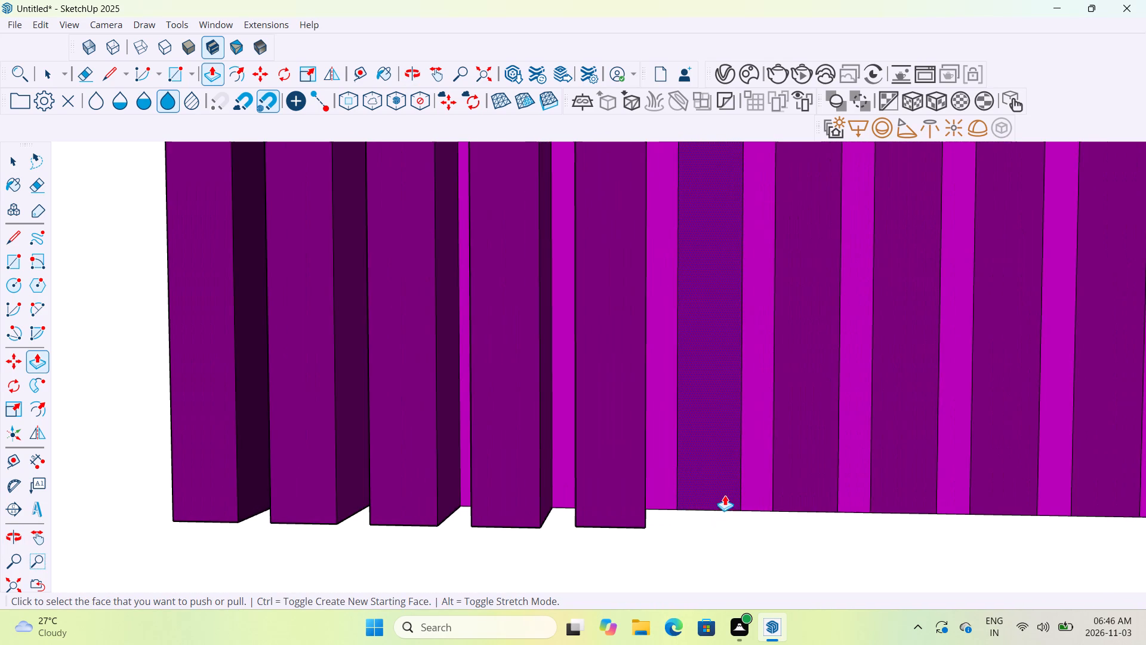
left_click(723, 481)
left_click(617, 490)
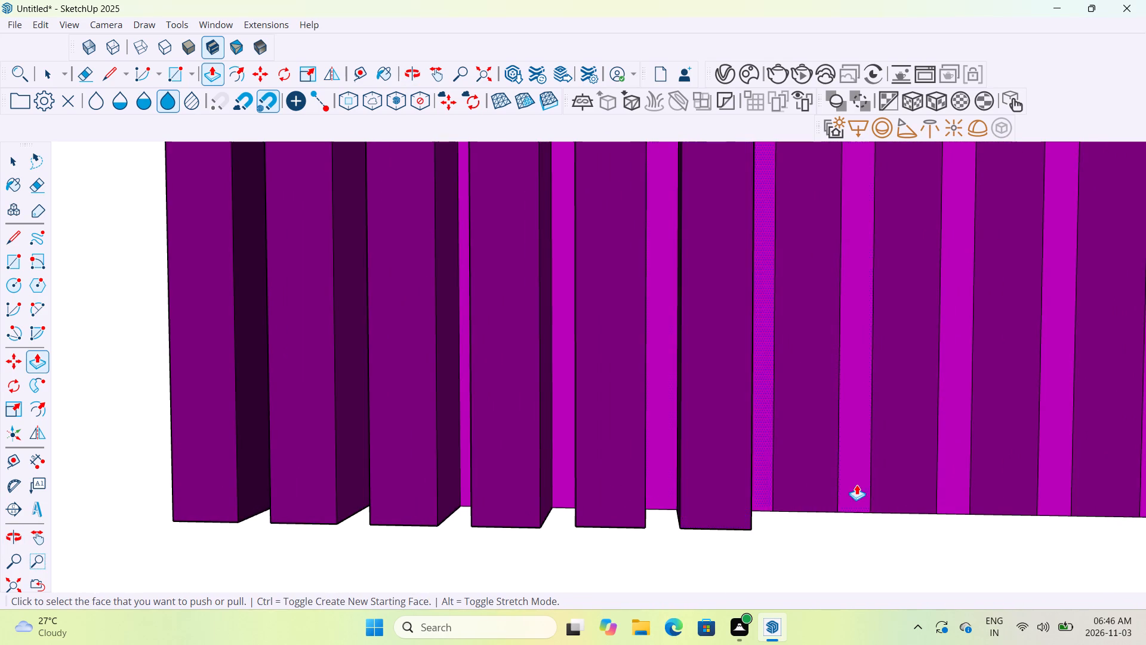
left_click(808, 496)
left_click(732, 498)
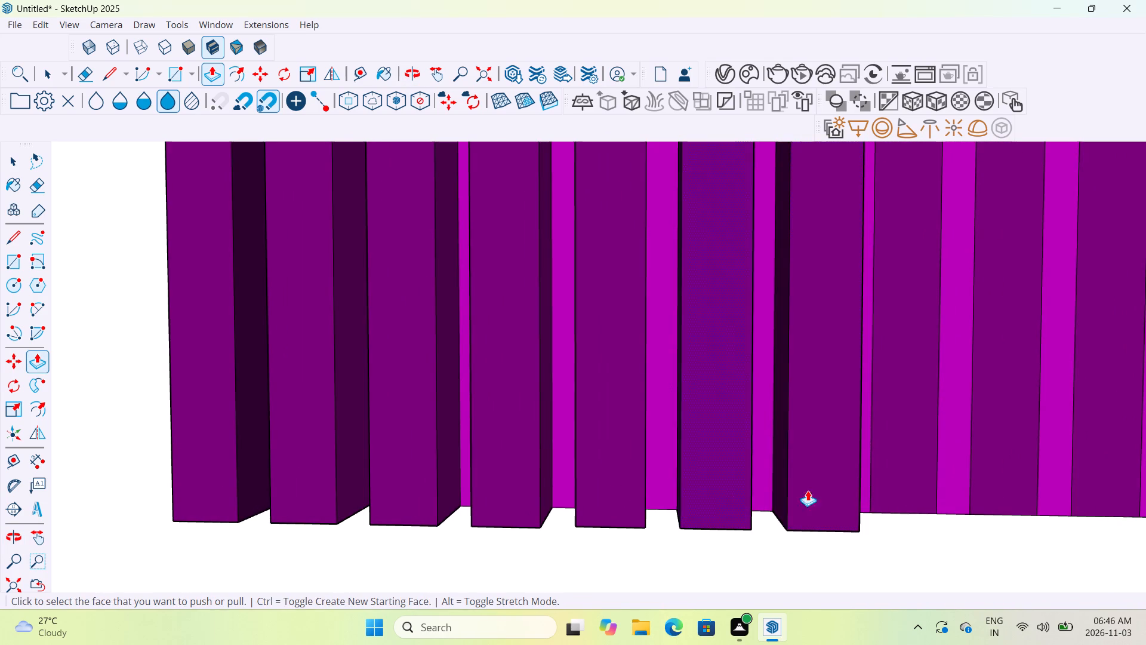
left_click(892, 483)
left_click(816, 486)
left_click_drag(995, 464, 957, 478)
left_click_drag(947, 481, 923, 493)
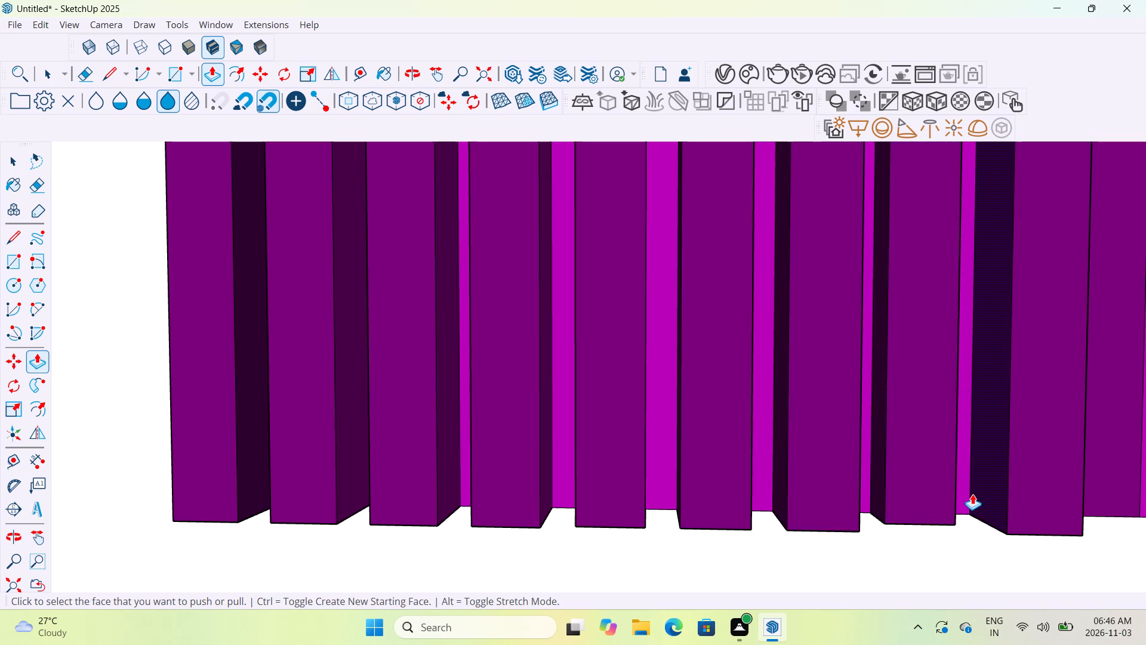
key("ctrl+z")
Pull the last three flat wide strips, nearest the adjoining block, out level with the violet panel's other projecting ribs.
scroll(972, 493, "down", 17)
scroll(978, 497, "up", 1)
scroll(978, 497, "down", 3)
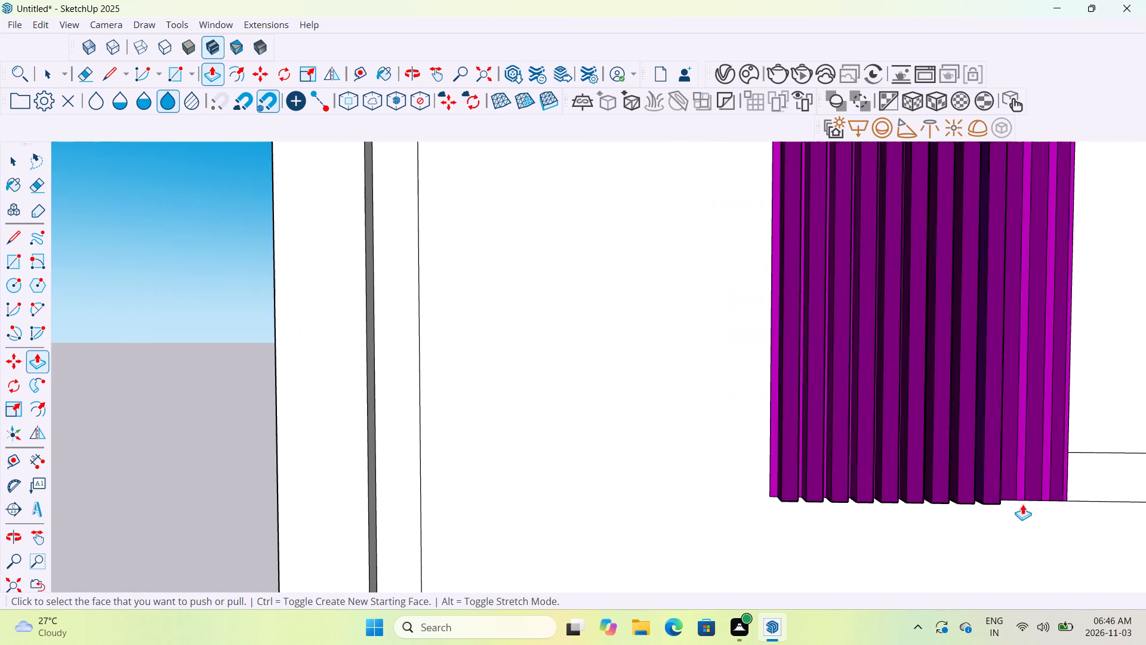
scroll(1073, 503, "up", 13)
left_click(898, 472)
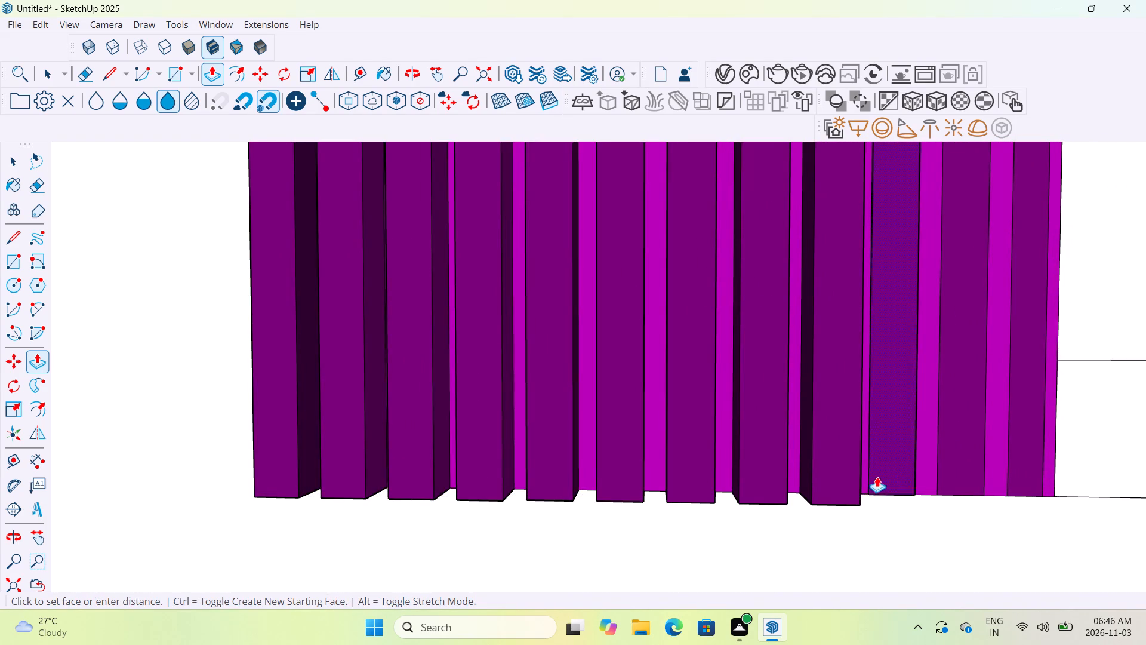
left_click(843, 481)
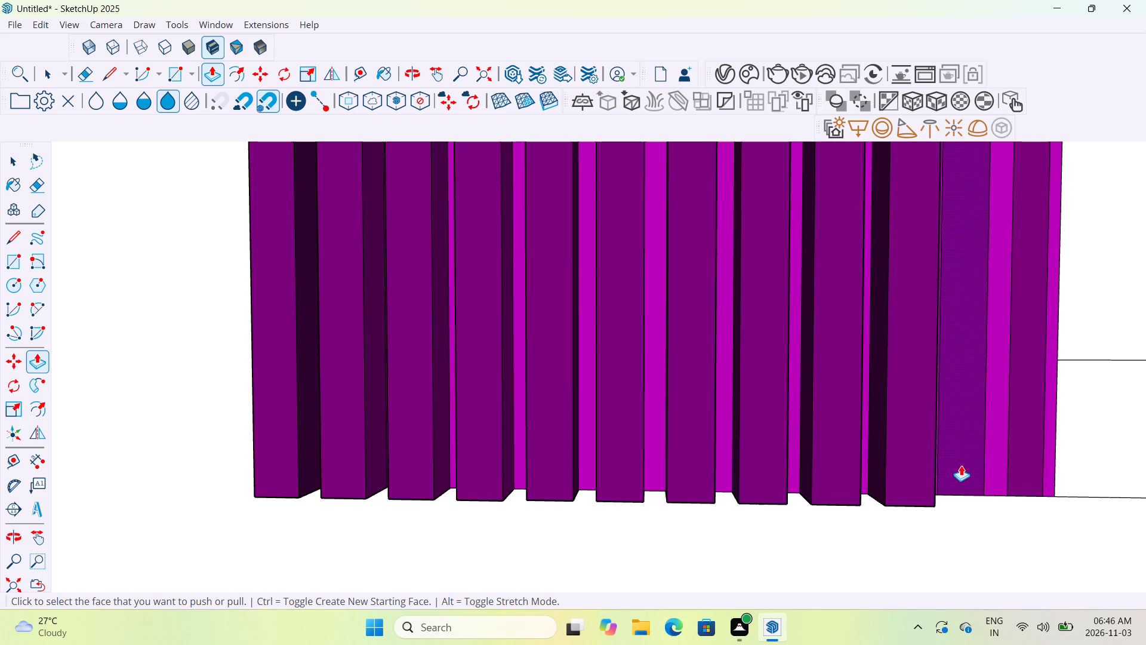
left_click(963, 465)
left_click(963, 466)
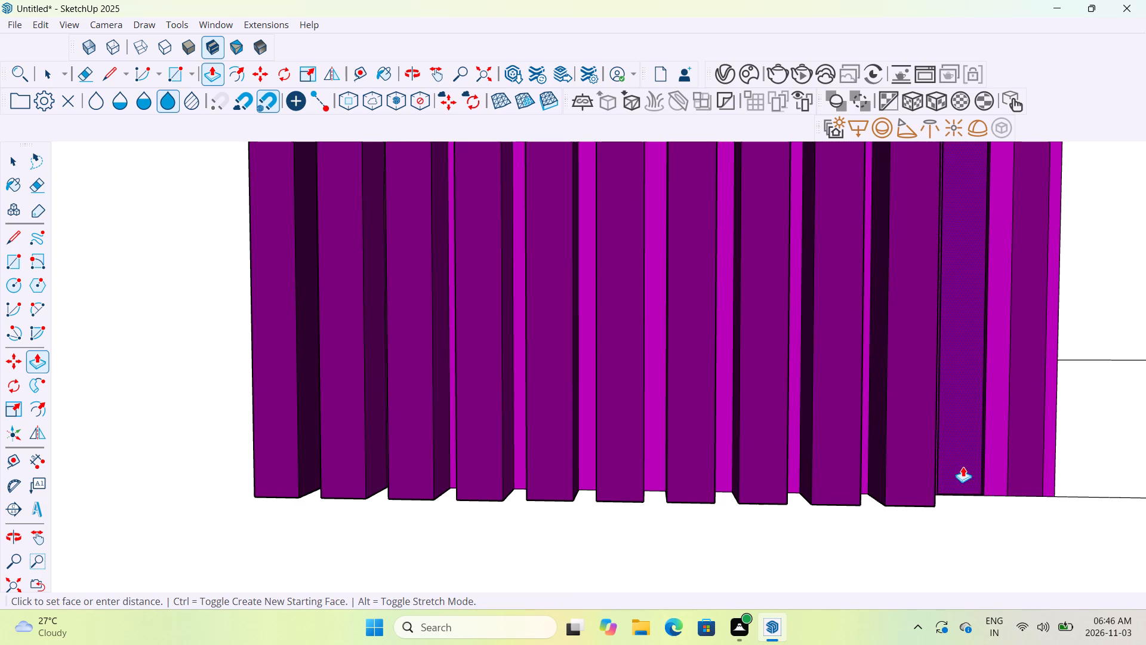
left_click(922, 483)
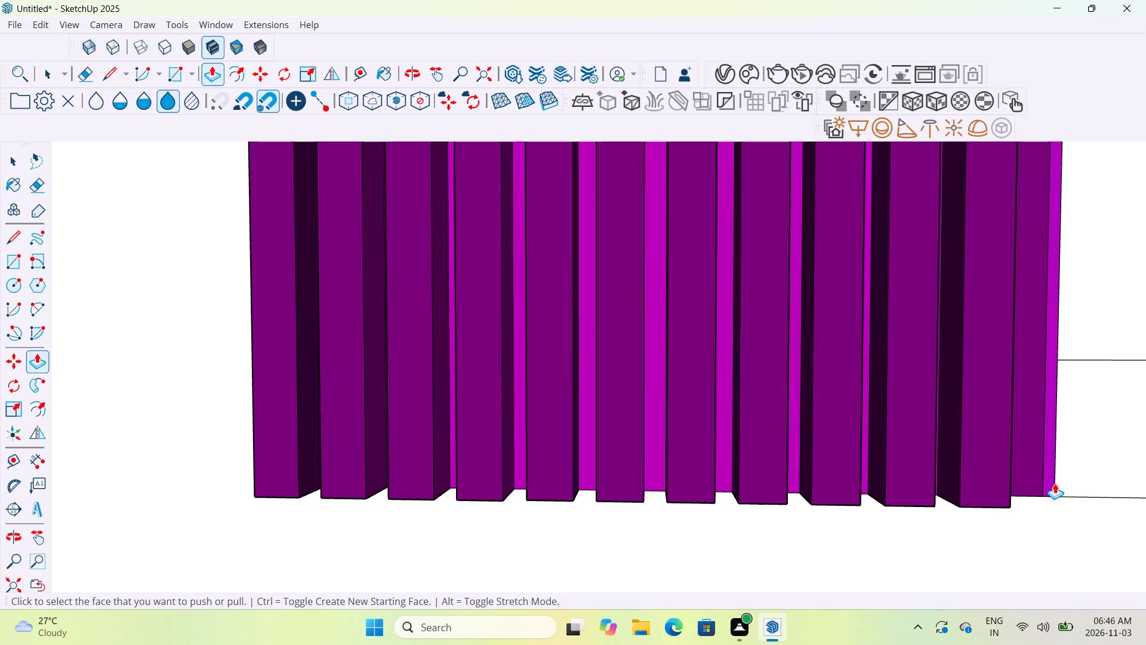
scroll(1055, 483, "up", 4)
left_click(1027, 482)
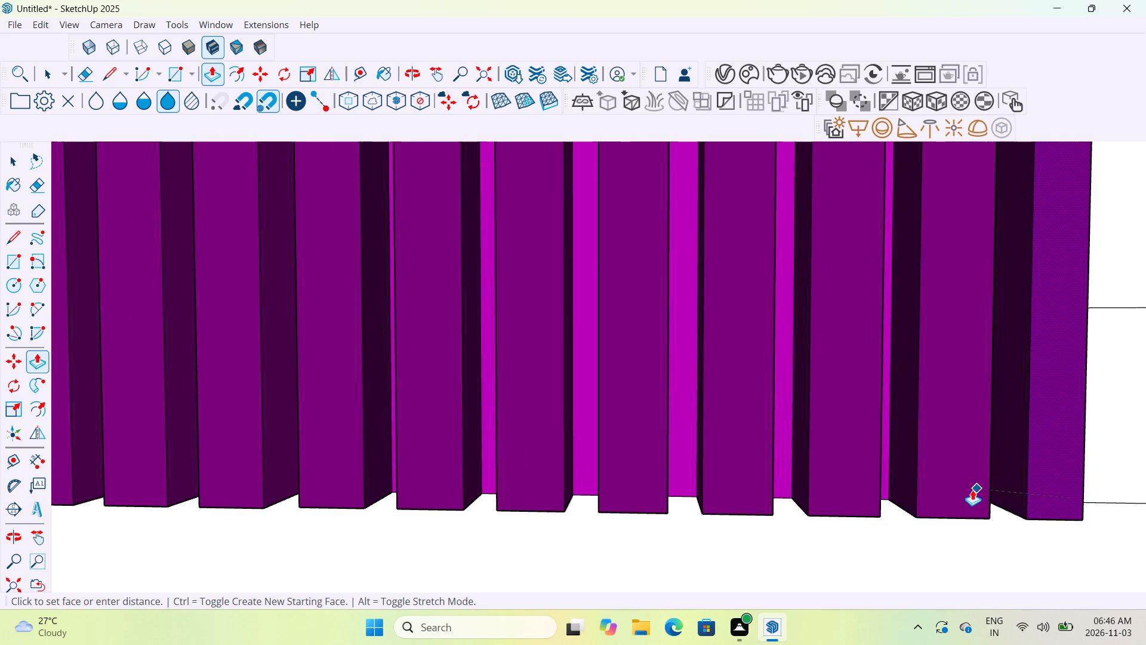
left_click(971, 490)
Push the top face of the low parapet wall around the front terrace down flush with the terrace floor.
scroll(971, 490, "down", 18)
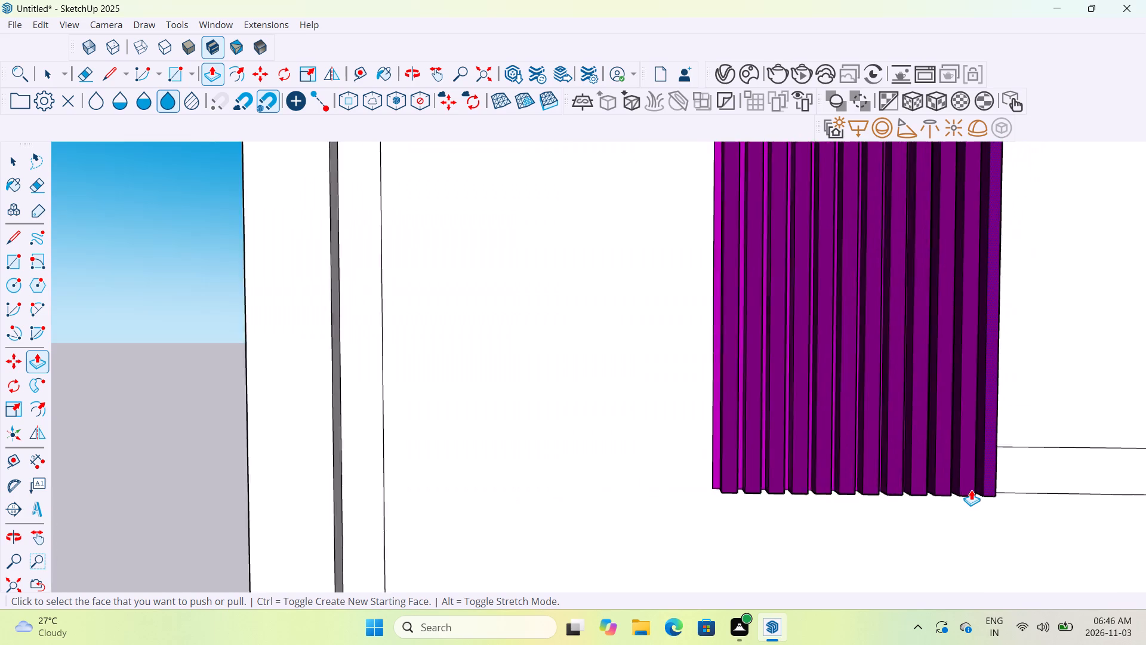
scroll(971, 490, "down", 5)
scroll(971, 490, "up", 1)
scroll(971, 490, "down", 20)
scroll(971, 490, "down", 2)
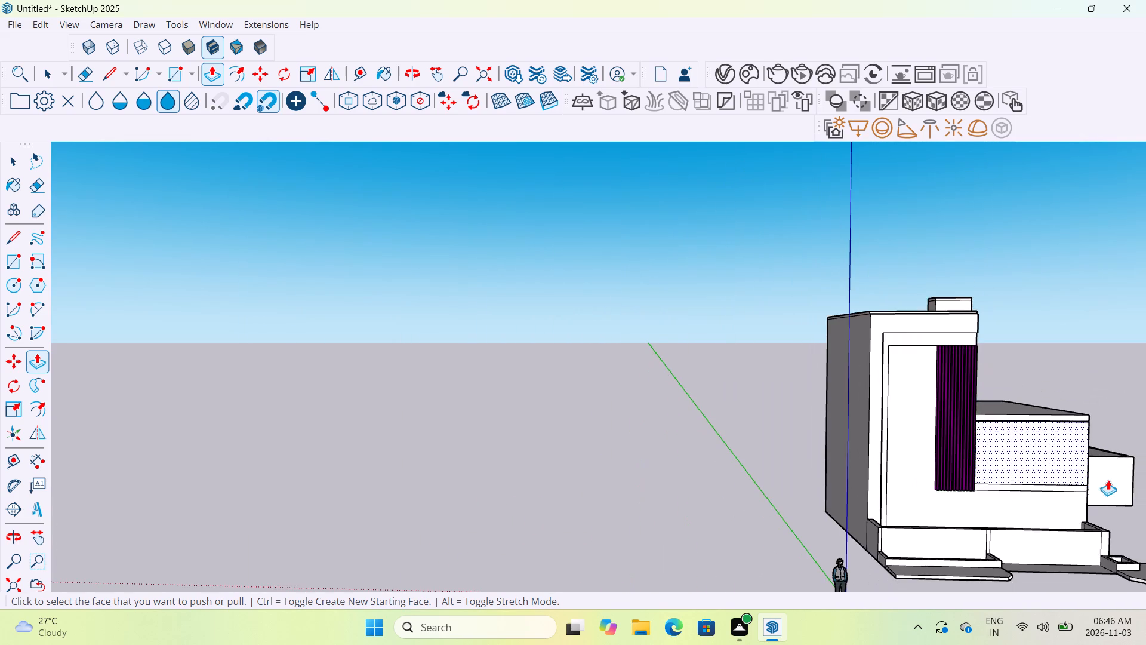
scroll(1108, 480, "up", 14)
scroll(910, 534, "down", 16)
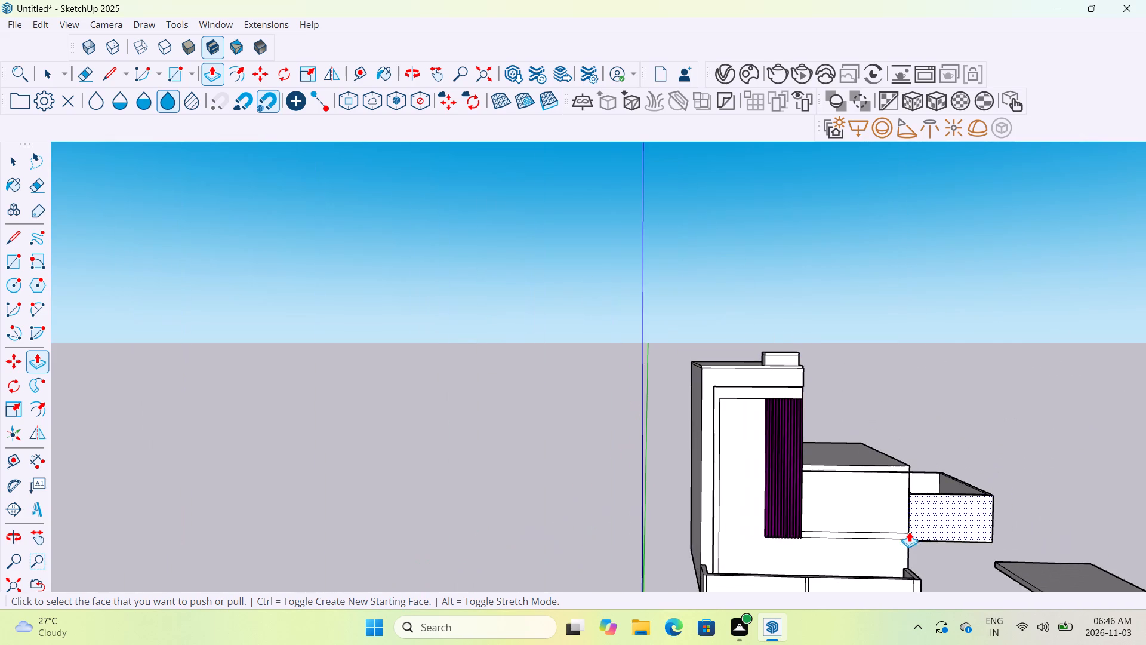
middle_click_drag(914, 552, 851, 480)
scroll(851, 480, "down", 8)
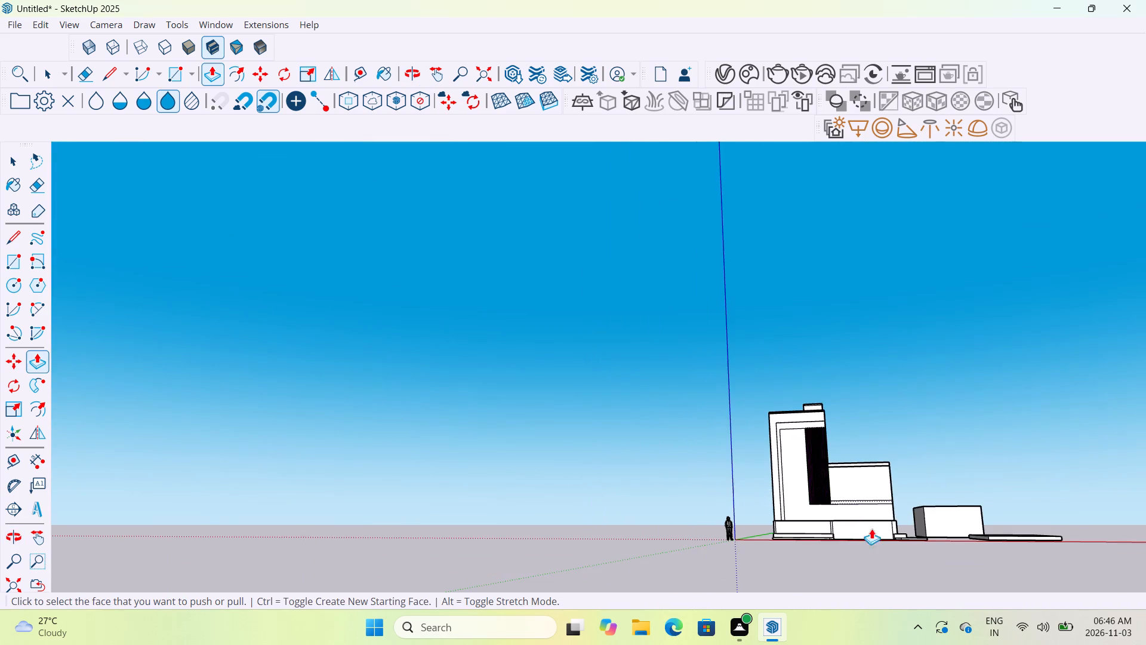
middle_click_drag(871, 529, 870, 610)
scroll(857, 529, "up", 3)
scroll(857, 529, "down", 1)
scroll(857, 529, "up", 10)
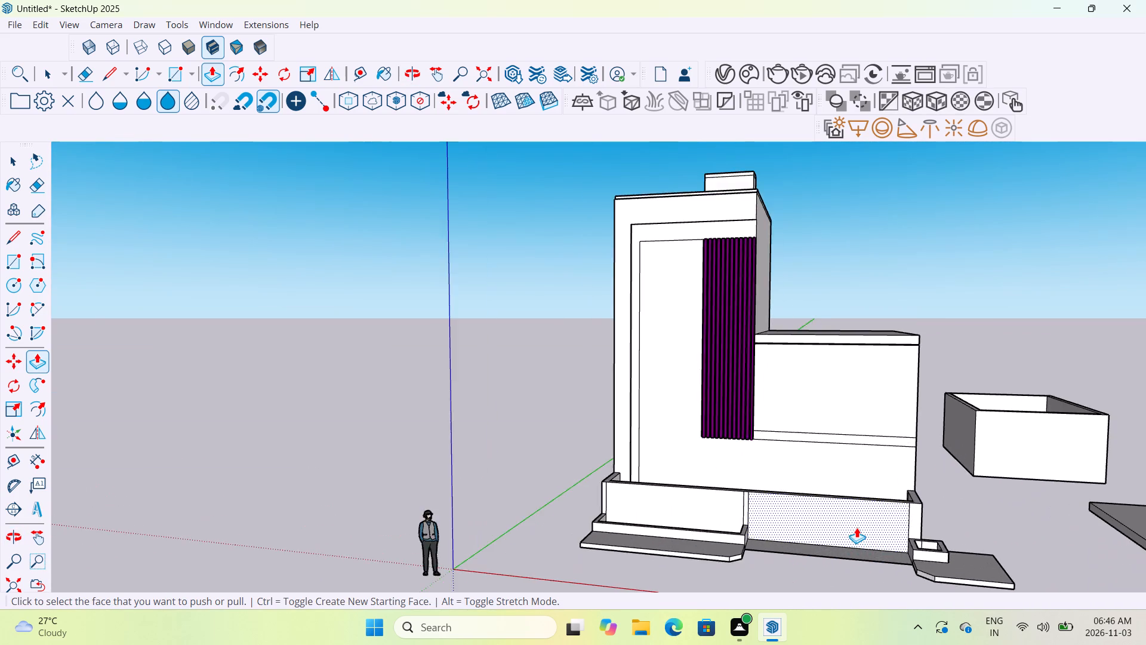
middle_click_drag(852, 517, 856, 586)
scroll(905, 512, "up", 8)
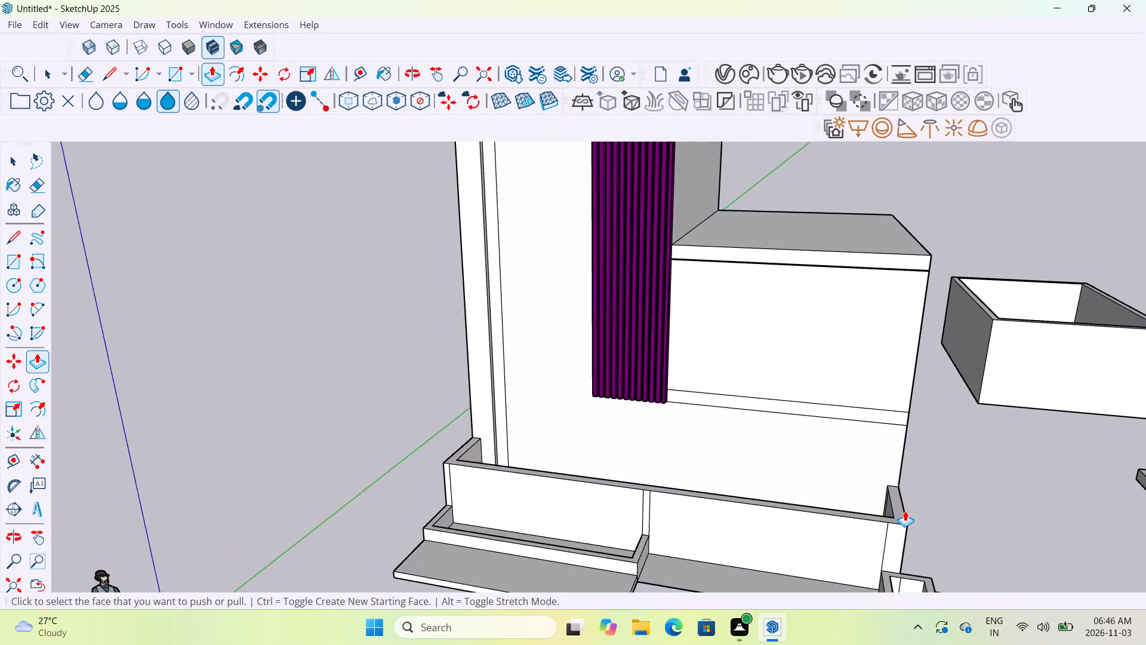
scroll(905, 511, "up", 2)
left_click(898, 515)
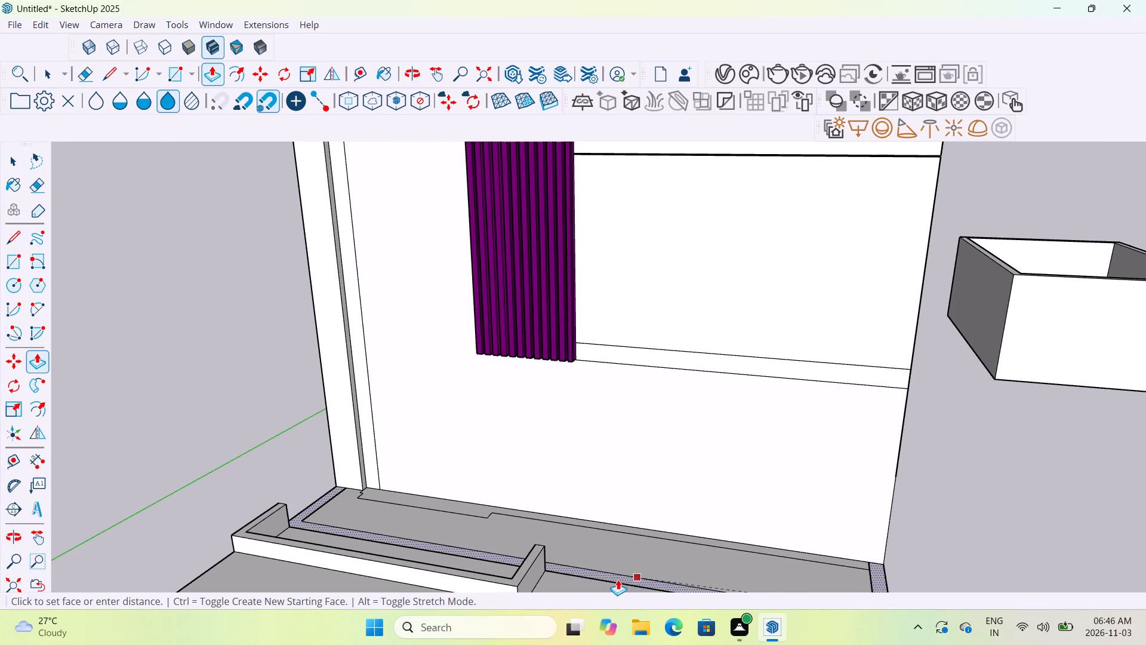
left_click(584, 580)
Examine the terrace floor and the facade wall below the violet panel.
scroll(498, 475, "up", 4)
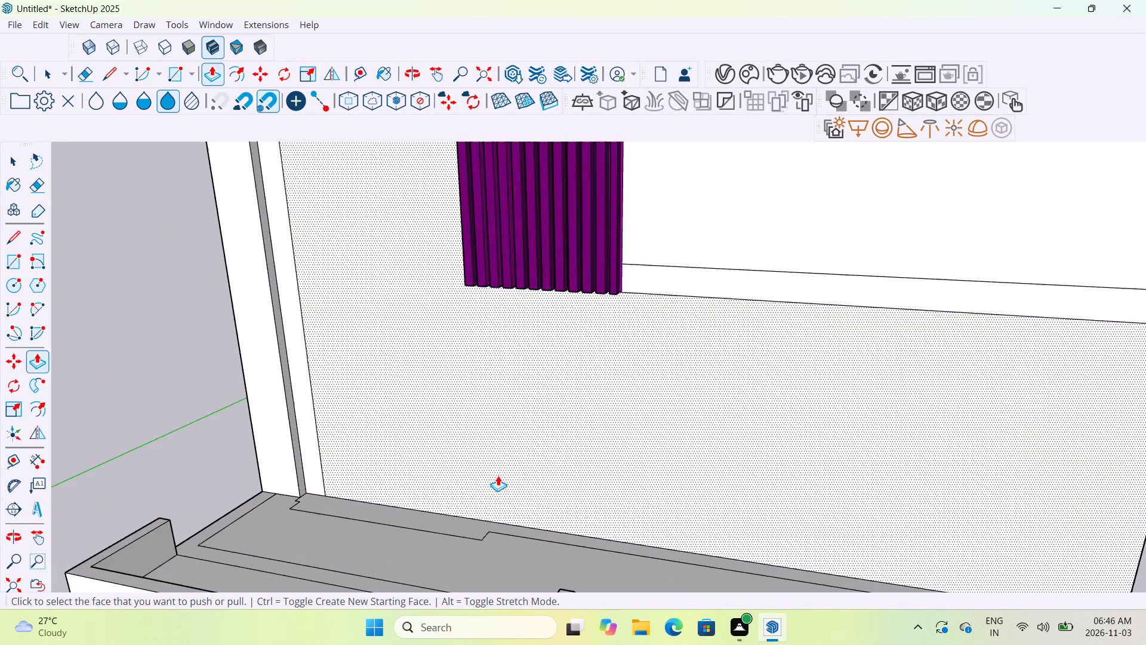
scroll(498, 475, "down", 4)
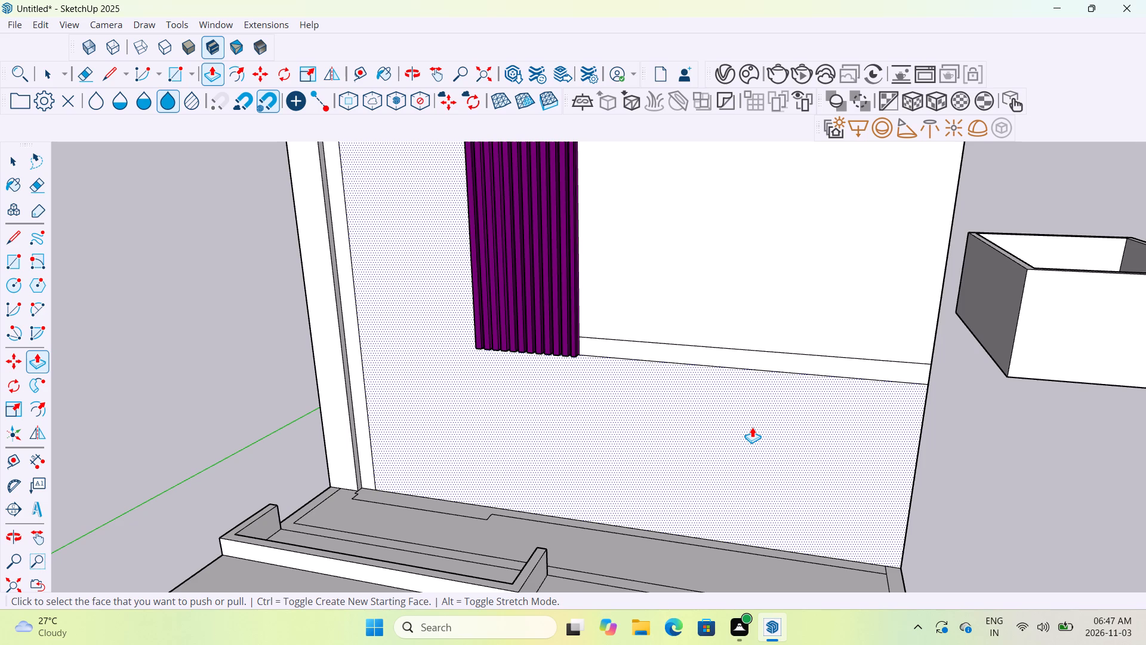
scroll(752, 427, "up", 4)
scroll(752, 427, "down", 2)
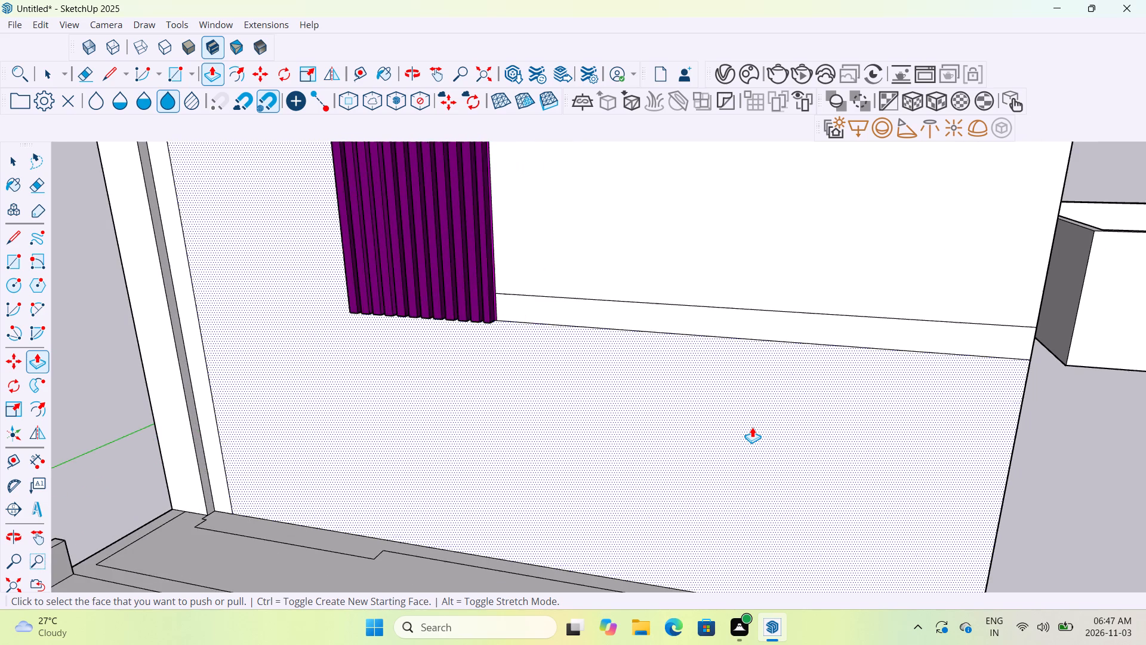
scroll(752, 427, "down", 7)
middle_click_drag(731, 483, 706, 598)
scroll(710, 524, "up", 3)
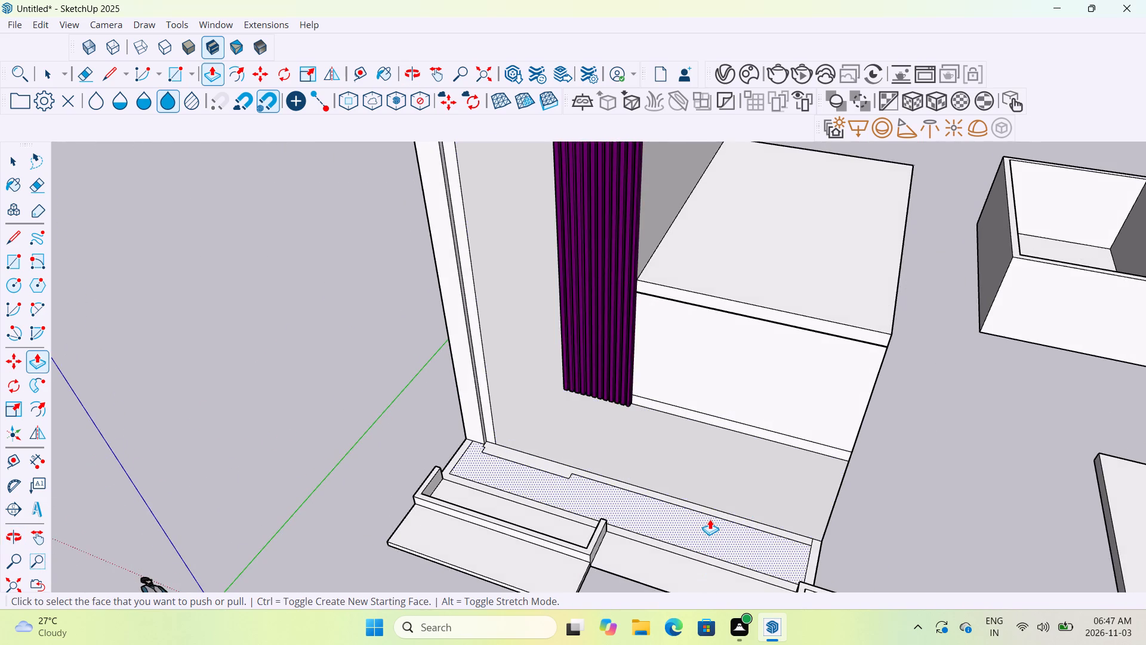
scroll(710, 519, "up", 3)
middle_click_drag(710, 519, 714, 569)
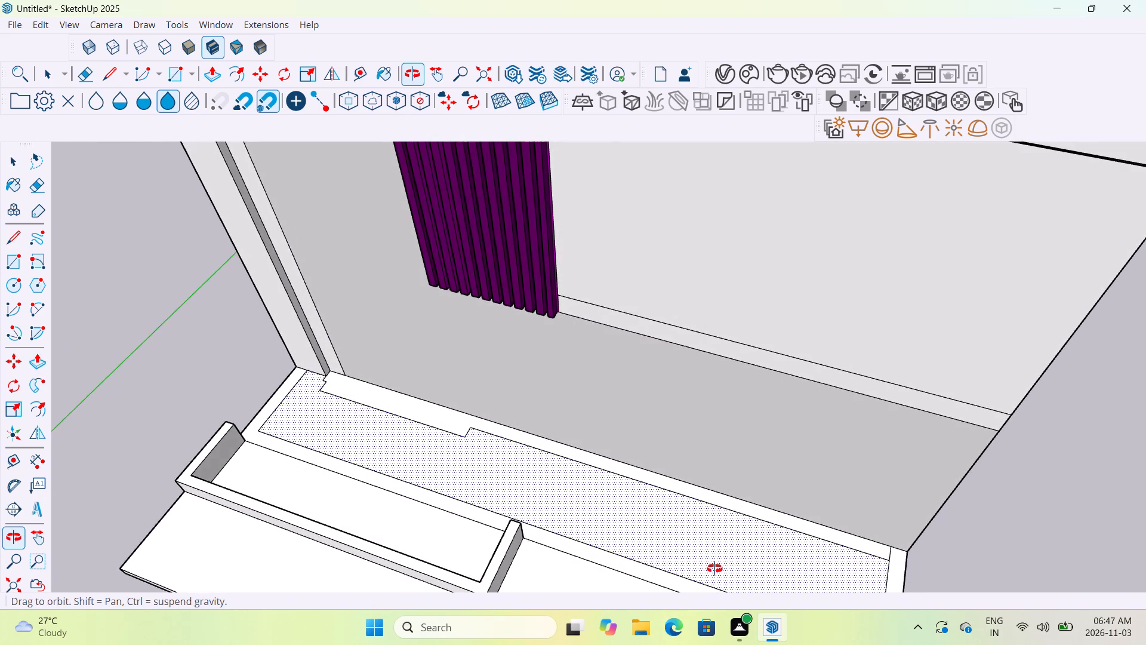
middle_click_drag(714, 569, 744, 573)
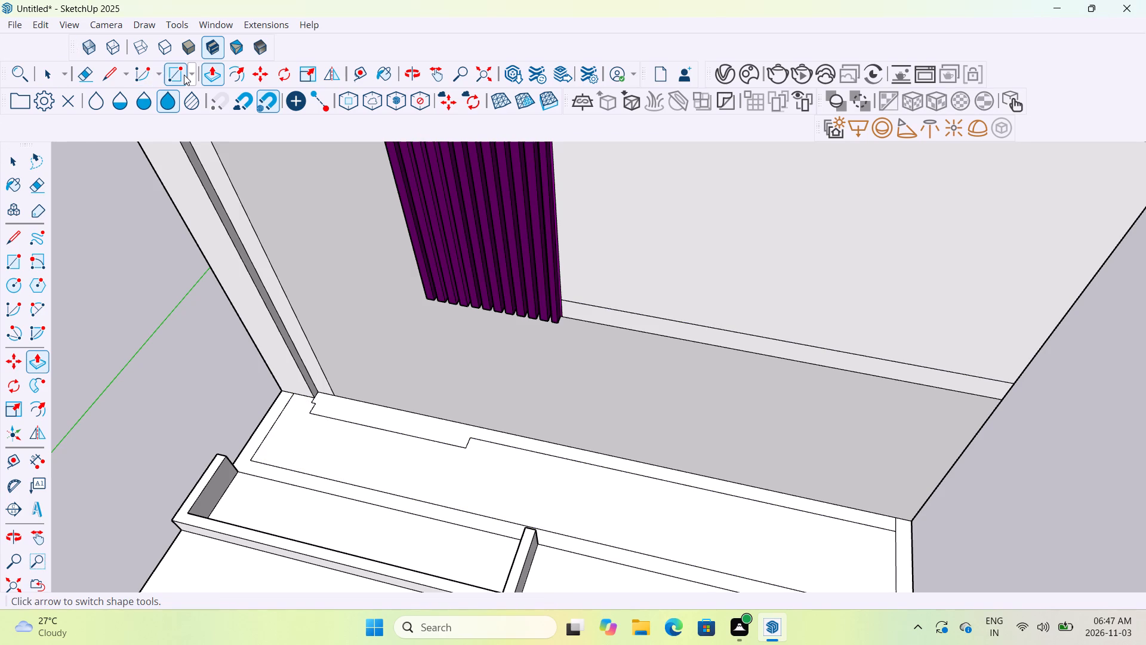
Draw a vertical line down the facade wall from the violet panel's lower corner beside the adjoining block to the terrace floor.
left_click(116, 76)
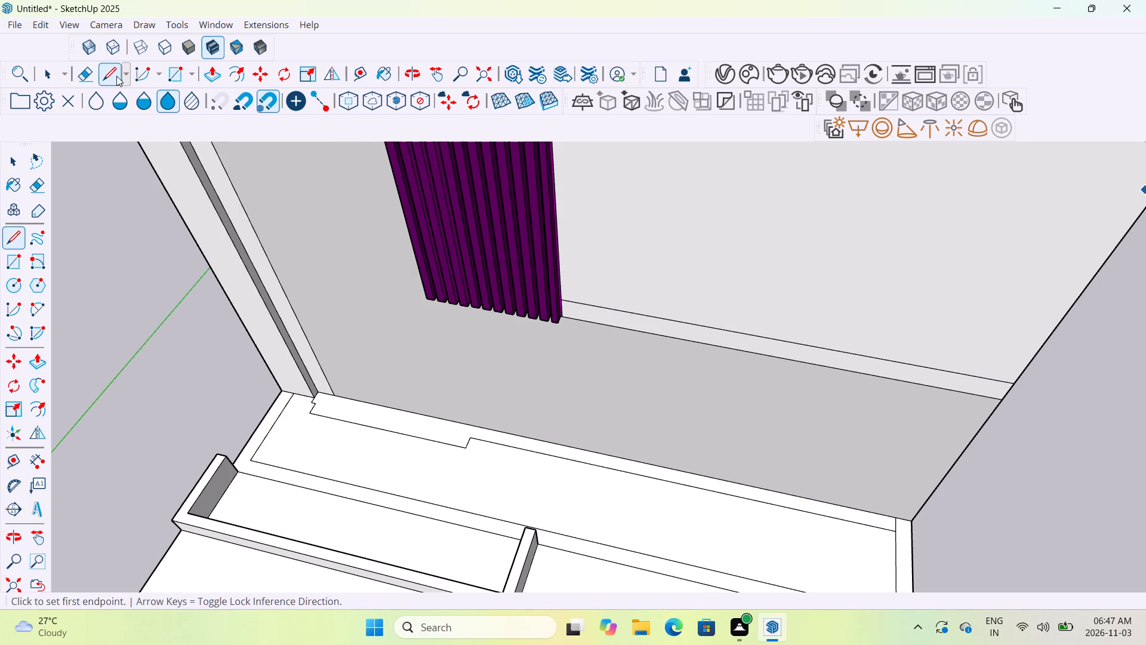
scroll(583, 343, "up", 10)
left_click(523, 278)
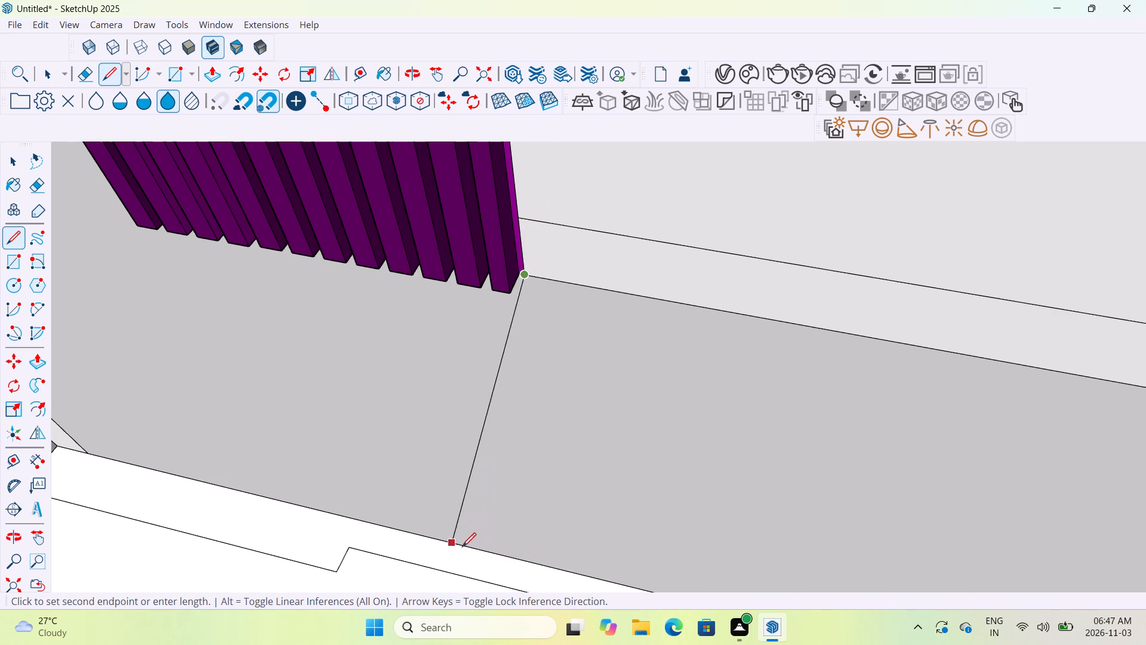
left_click(558, 567)
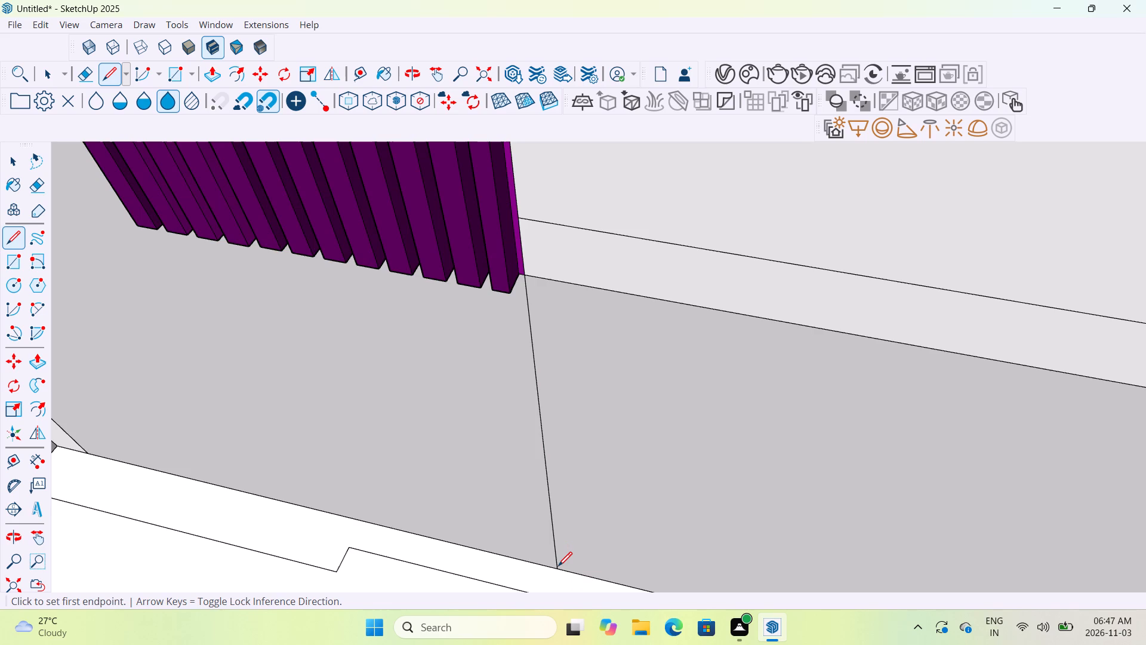
Push the wall face under the adjoining block's overhang, beside the new vertical line, slightly inward to recess it.
scroll(558, 567, "down", 7)
middle_click_drag(558, 567, 592, 527)
scroll(592, 527, "down", 7)
middle_click_drag(666, 537, 682, 474)
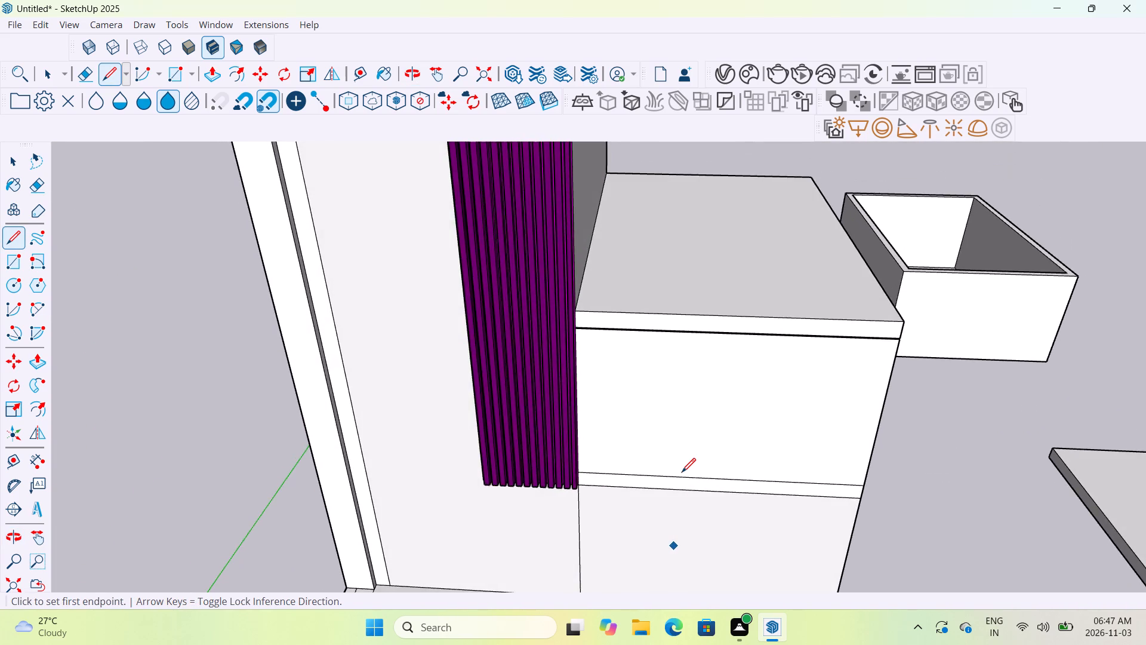
scroll(682, 474, "down", 6)
middle_click_drag(779, 521, 768, 527)
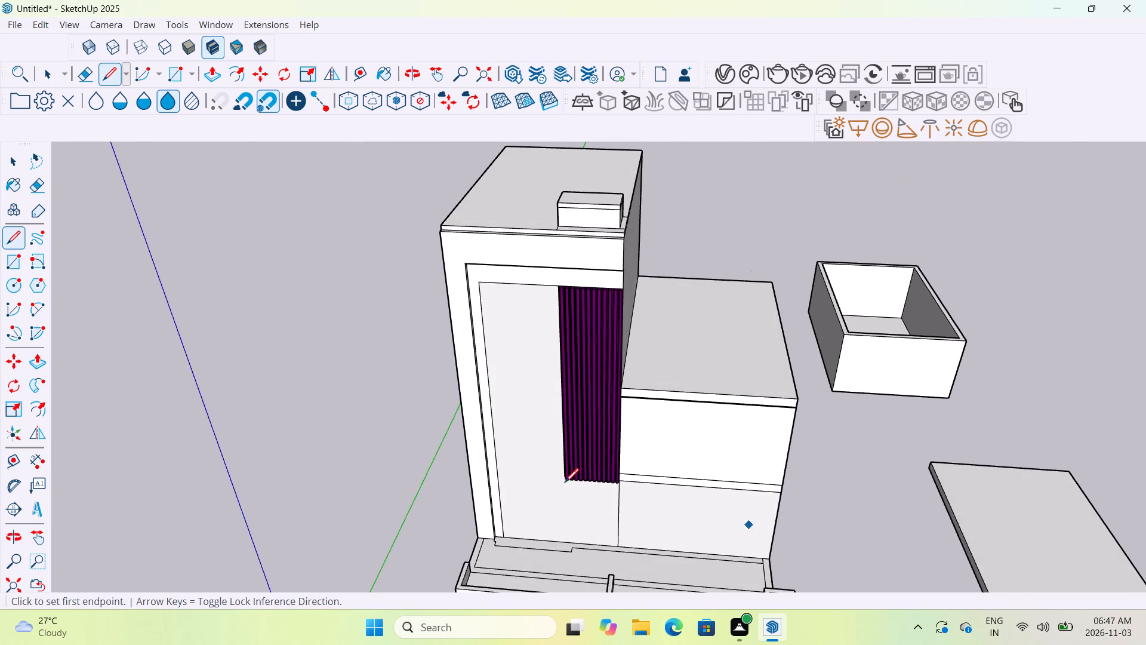
left_click(217, 77)
scroll(680, 527, "up", 6)
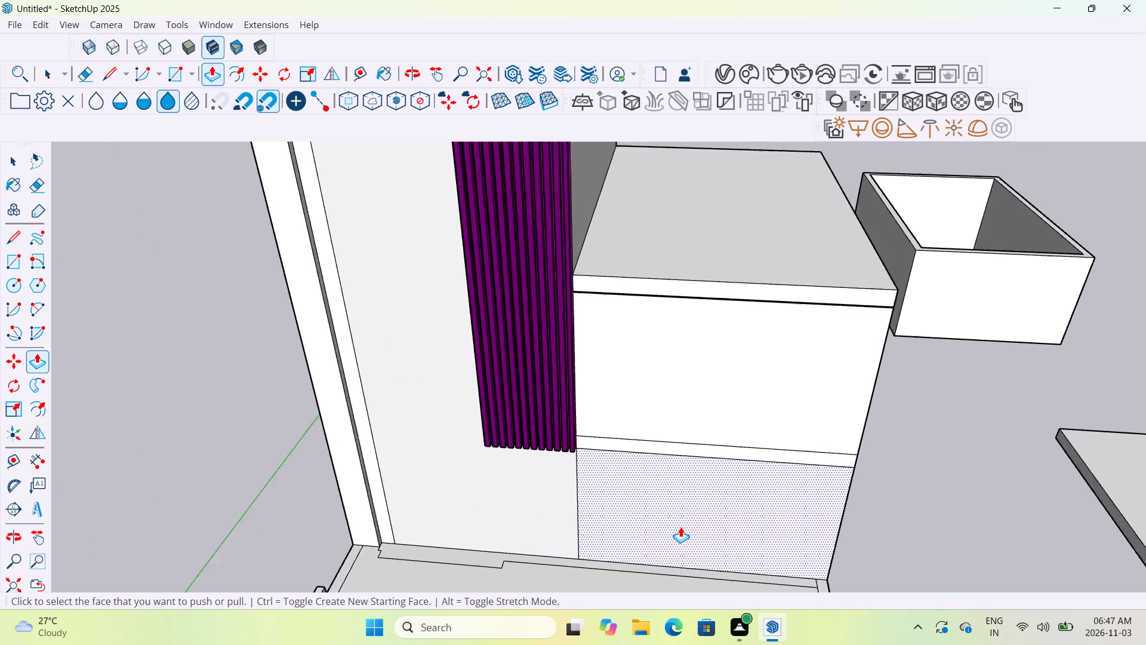
scroll(680, 527, "up", 5)
left_click(680, 527)
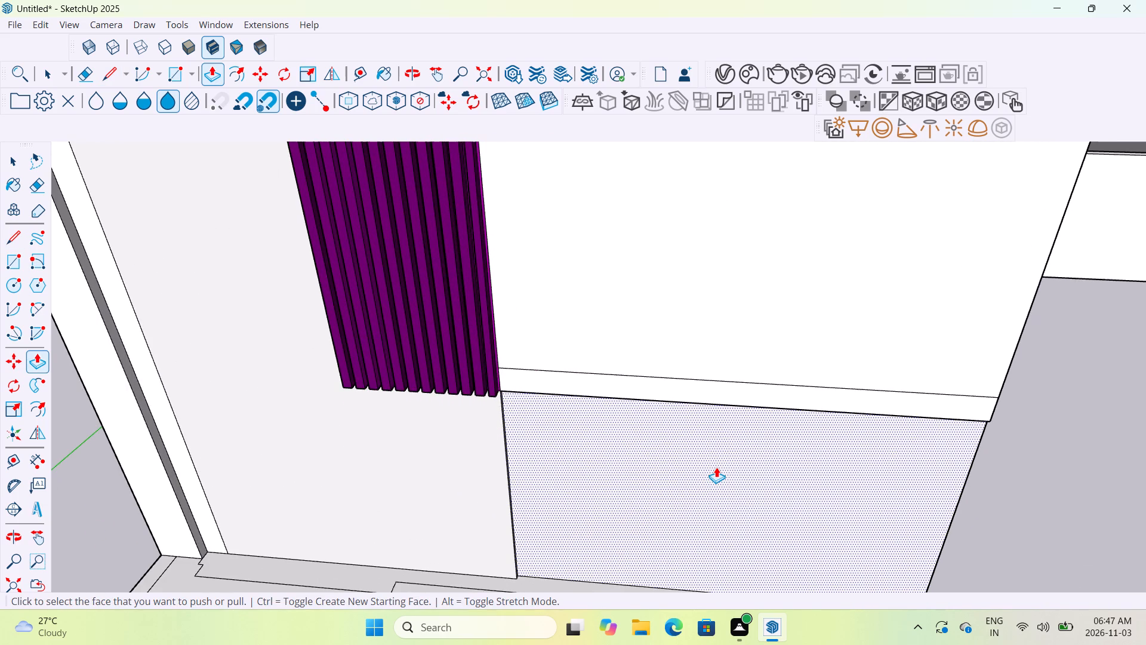
left_click(716, 467)
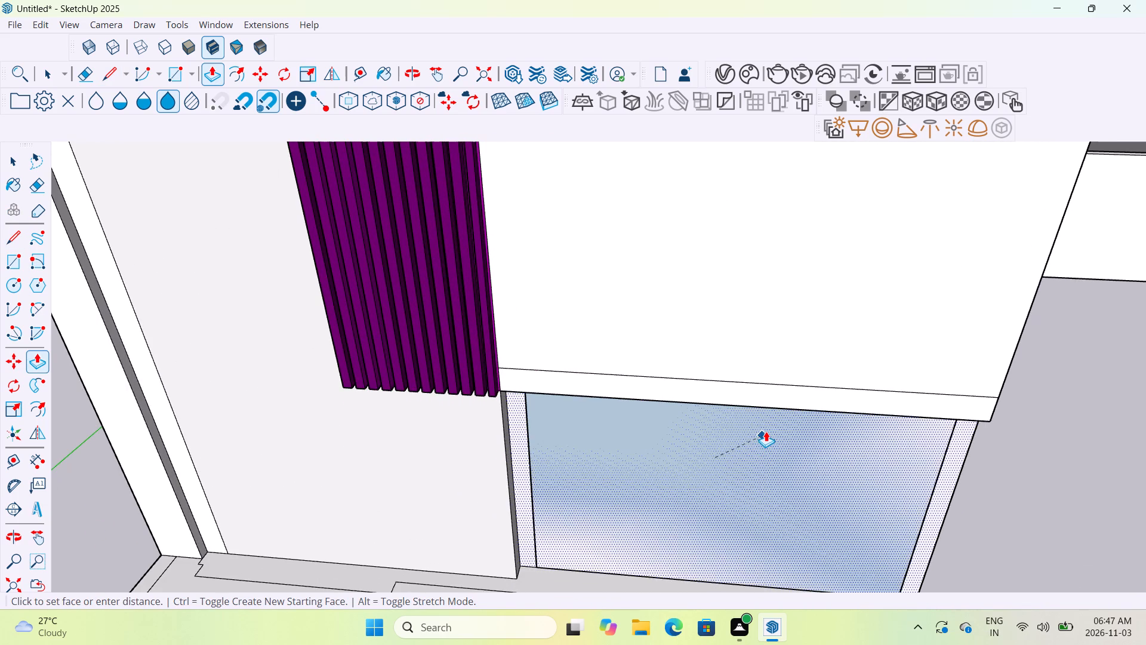
left_click(766, 431)
Push the blue face between the two side posts under the adjoining block deep into the building to hollow out a bay.
scroll(776, 431, "down", 13)
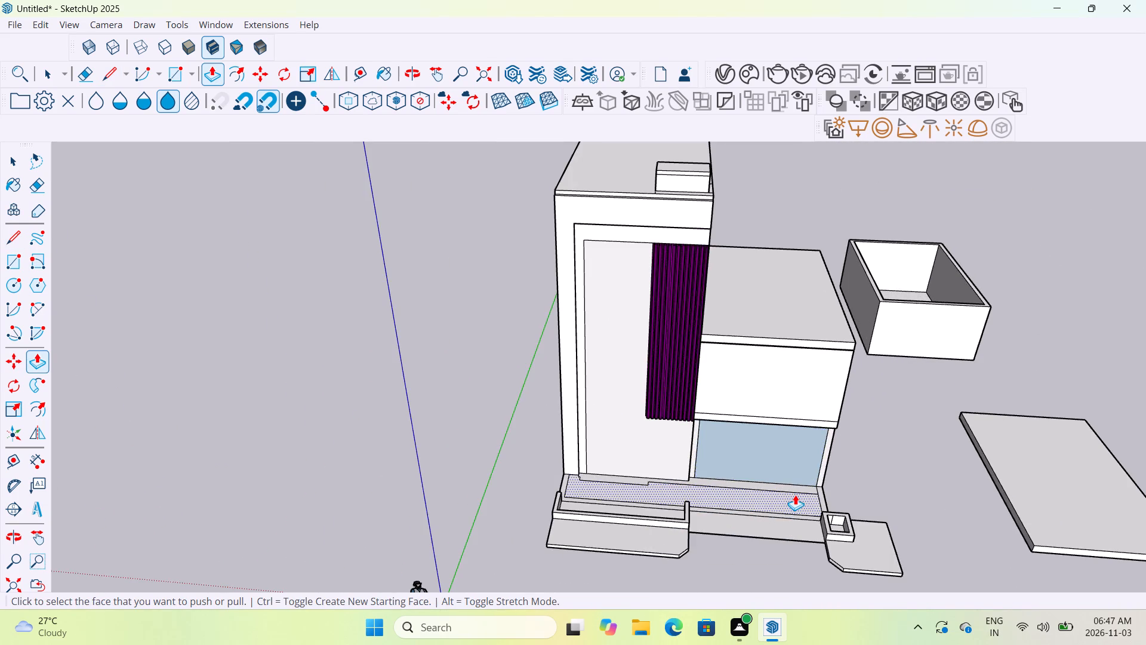
middle_click_drag(795, 494, 802, 435)
scroll(805, 443, "up", 6)
scroll(827, 491, "up", 7)
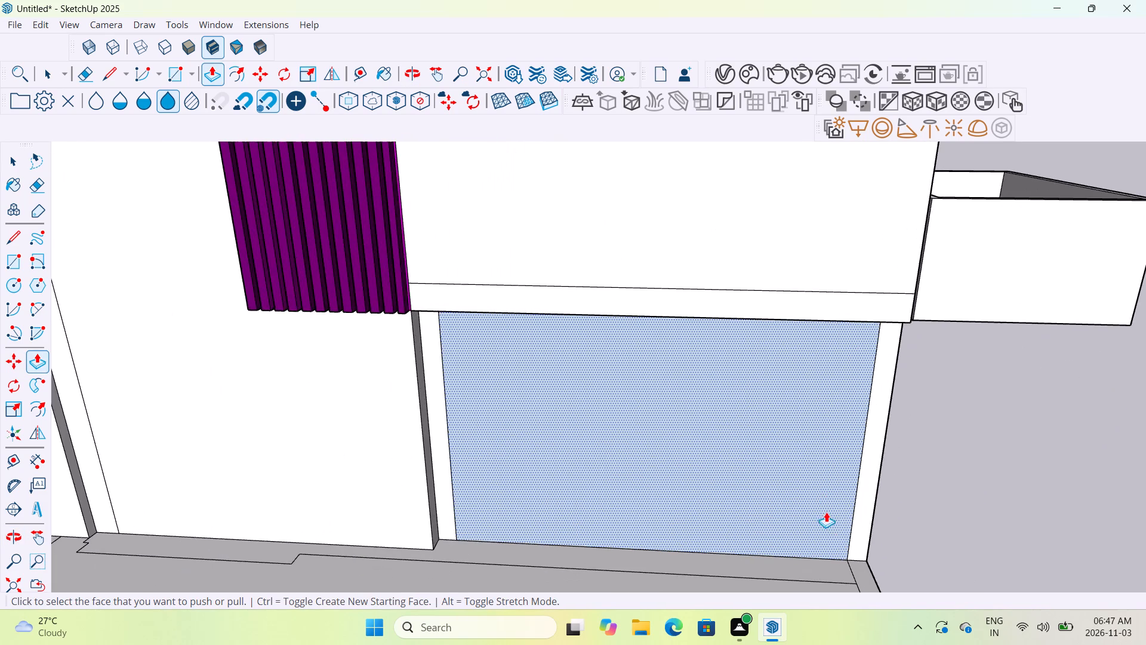
middle_click_drag(827, 526, 826, 601)
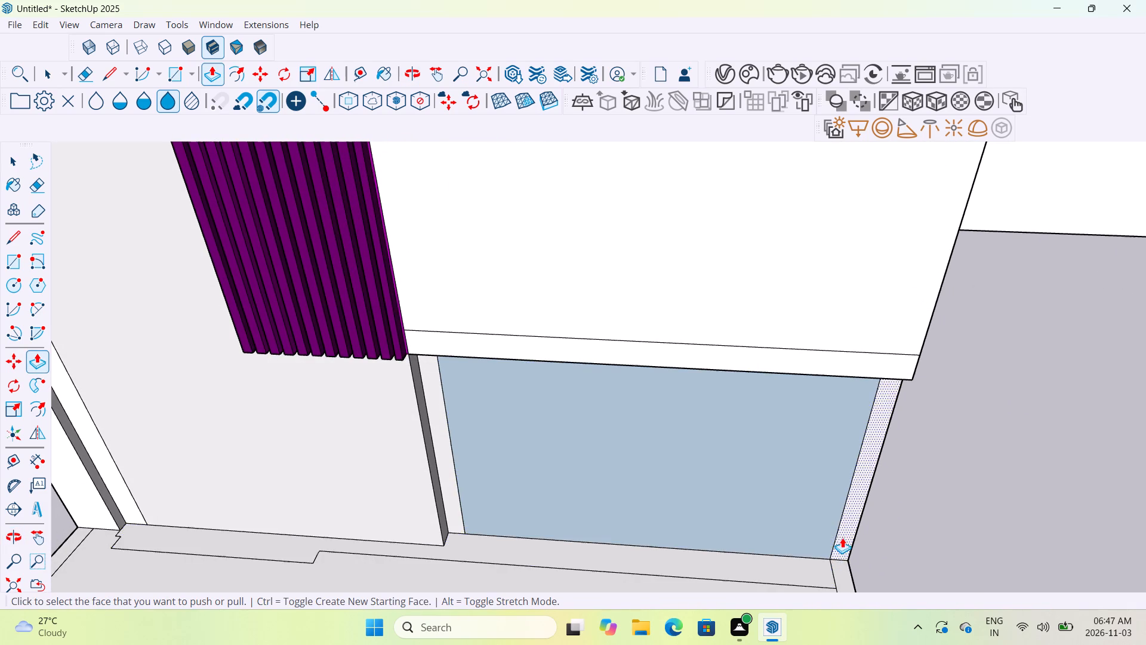
middle_click_drag(842, 537, 830, 557)
left_click(744, 531)
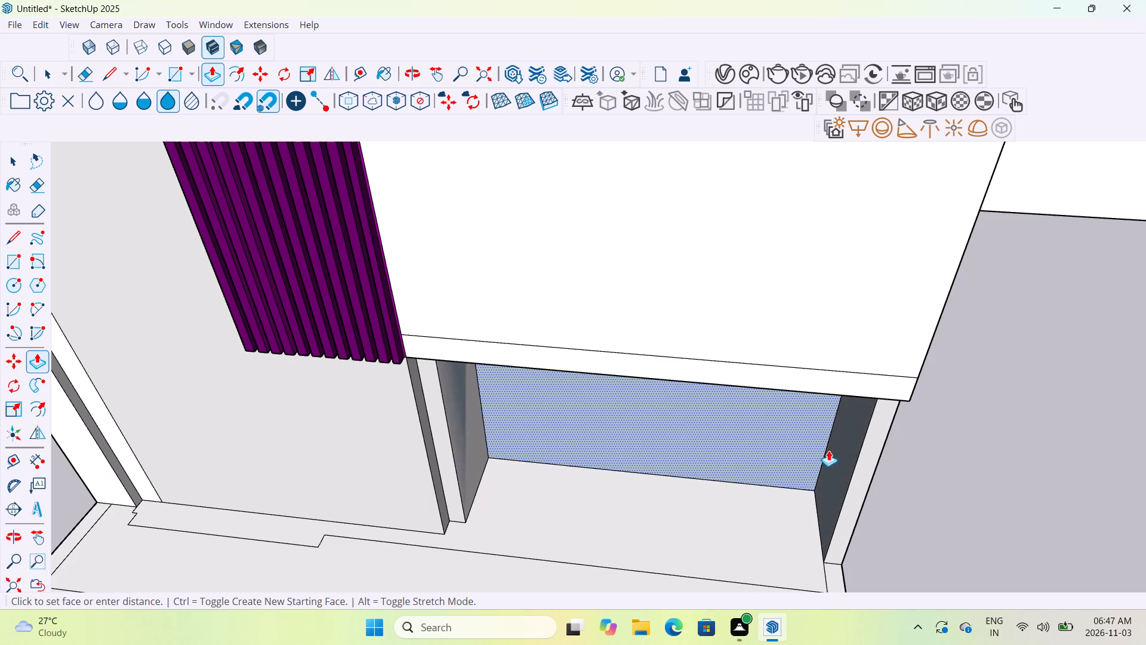
middle_click_drag(737, 442, 726, 363)
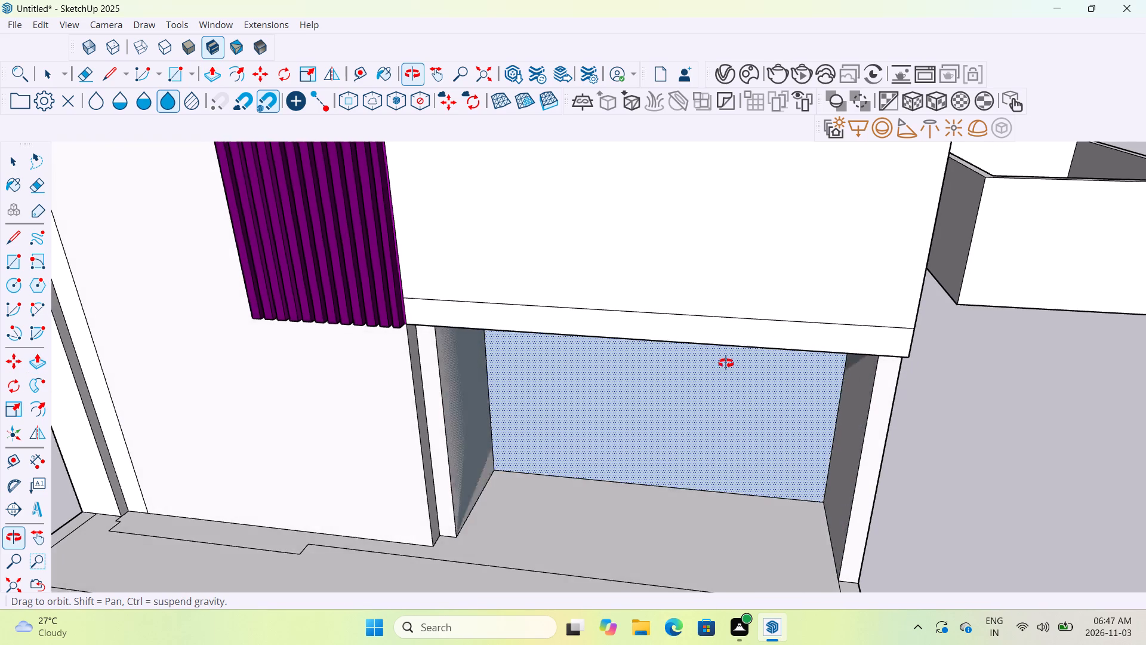
middle_click_drag(726, 363, 720, 315)
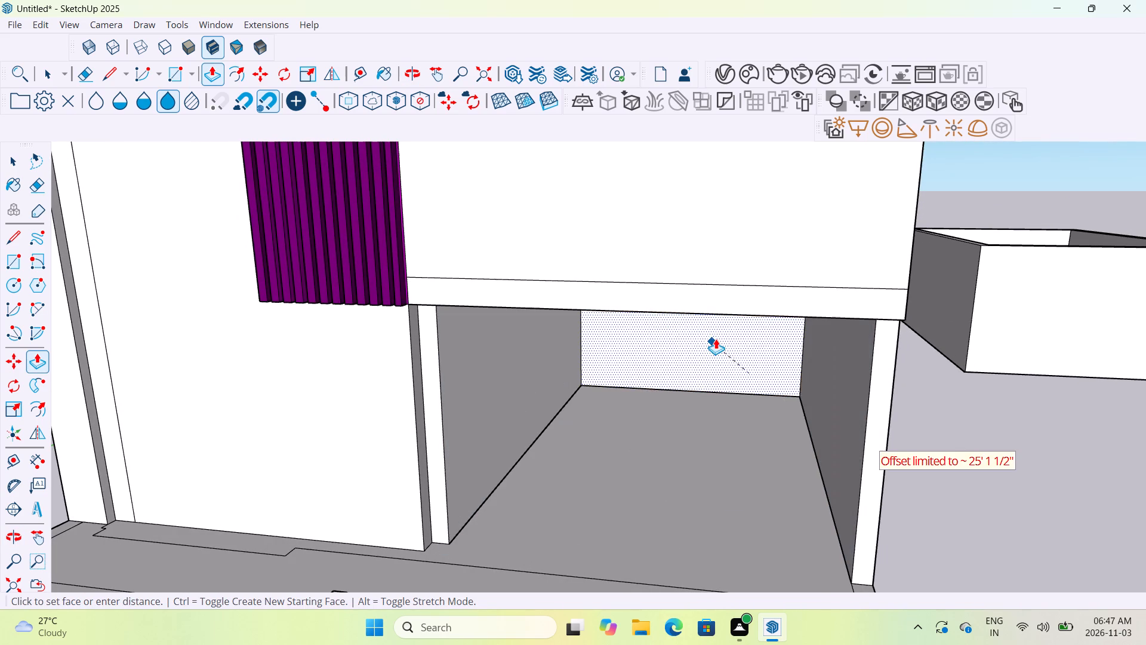
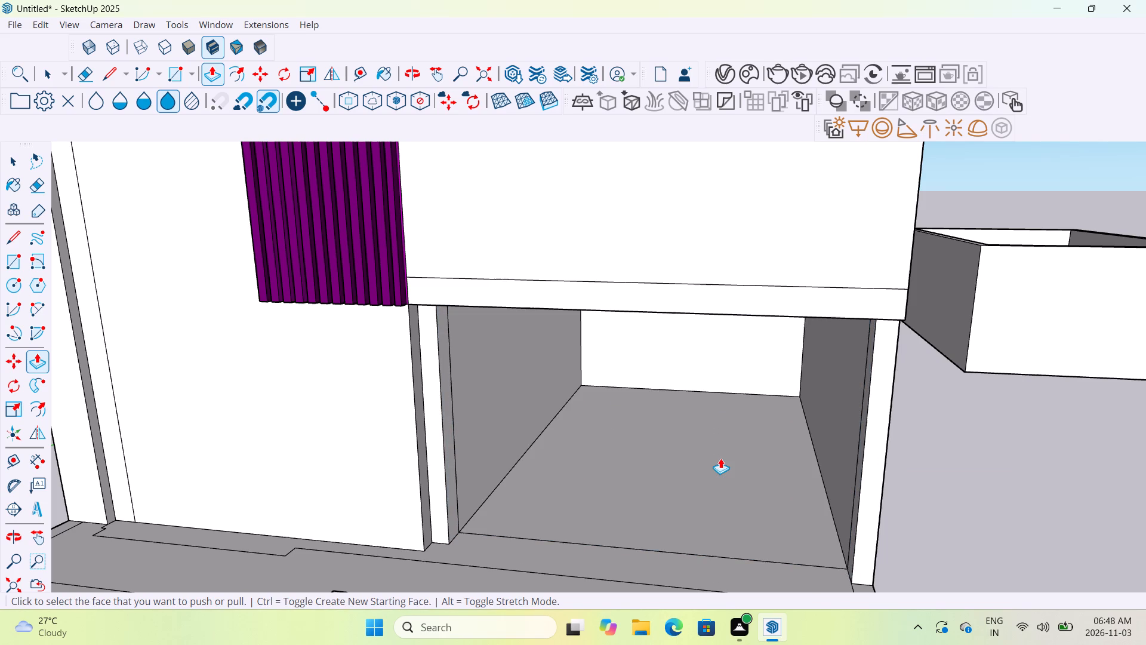
Examine the hollowed bay under the adjoining block and the terrace floor in front of it from above.
scroll(720, 458, "down", 7)
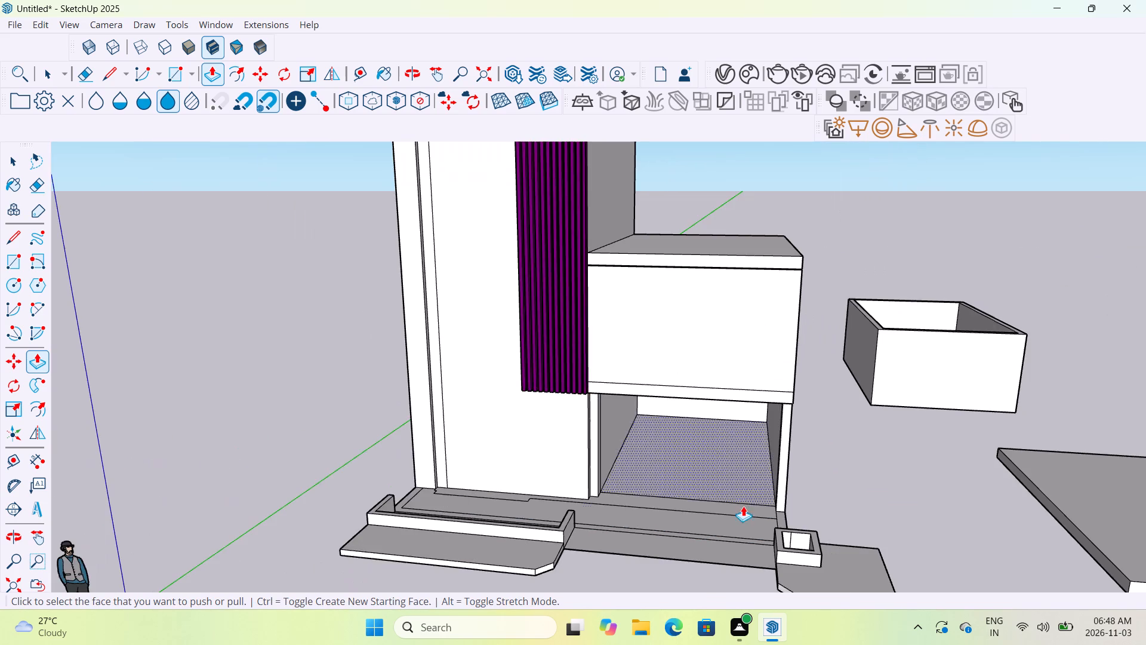
middle_click_drag(753, 521, 757, 622)
middle_click_drag(729, 519, 727, 548)
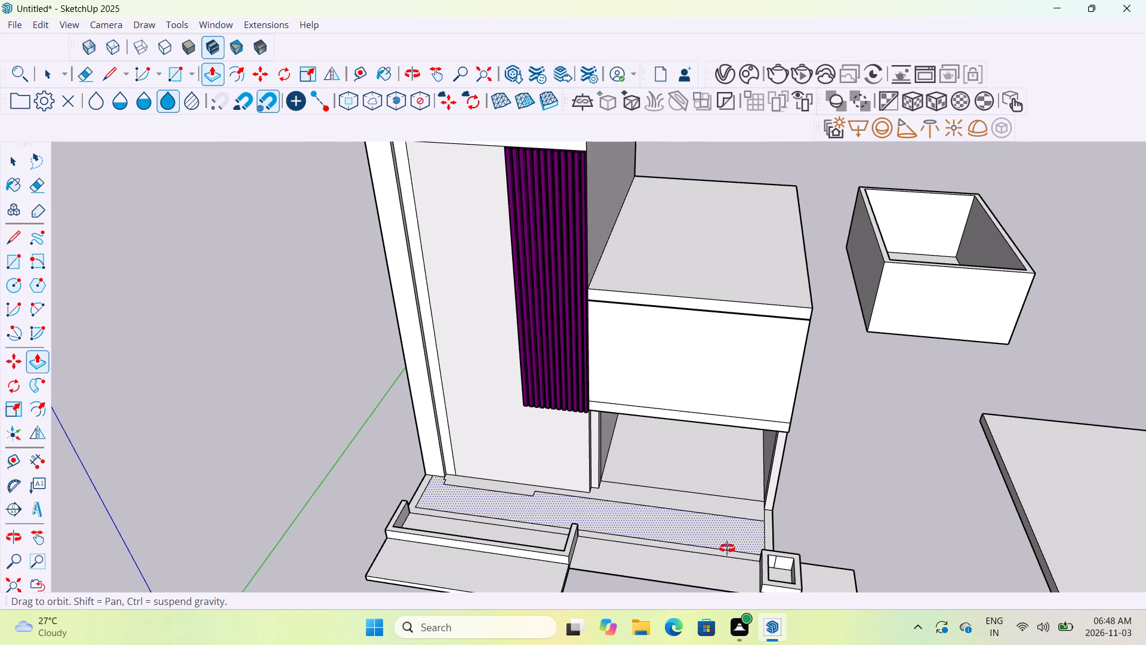
middle_click_drag(727, 548, 726, 595)
scroll(686, 451, "up", 9)
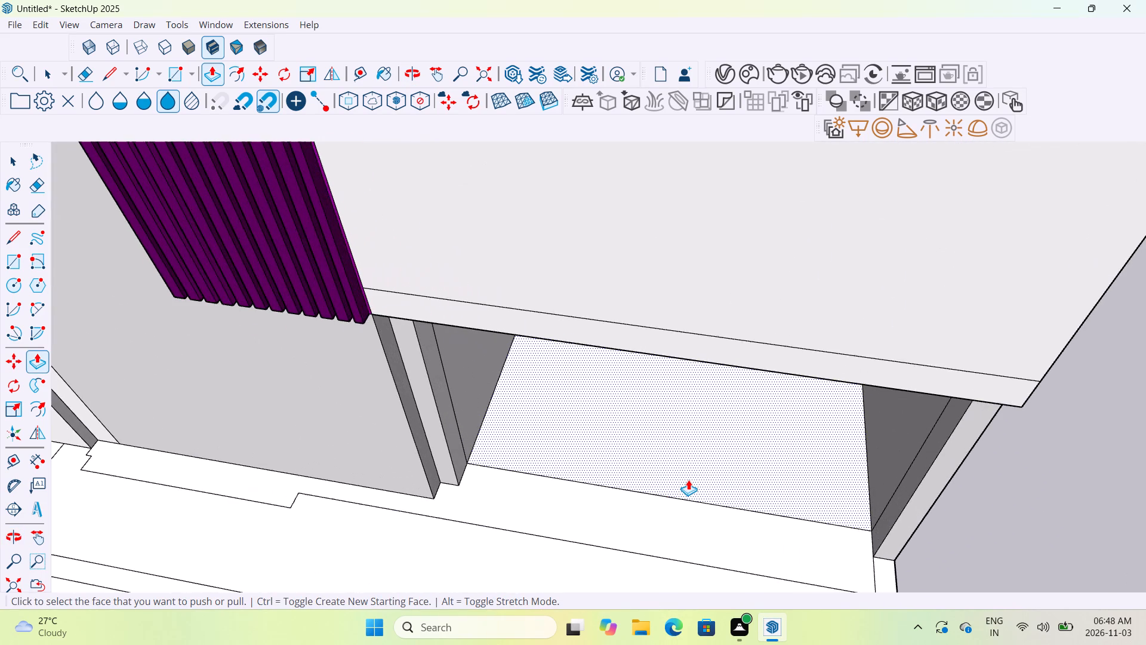
middle_click_drag(688, 480, 709, 400)
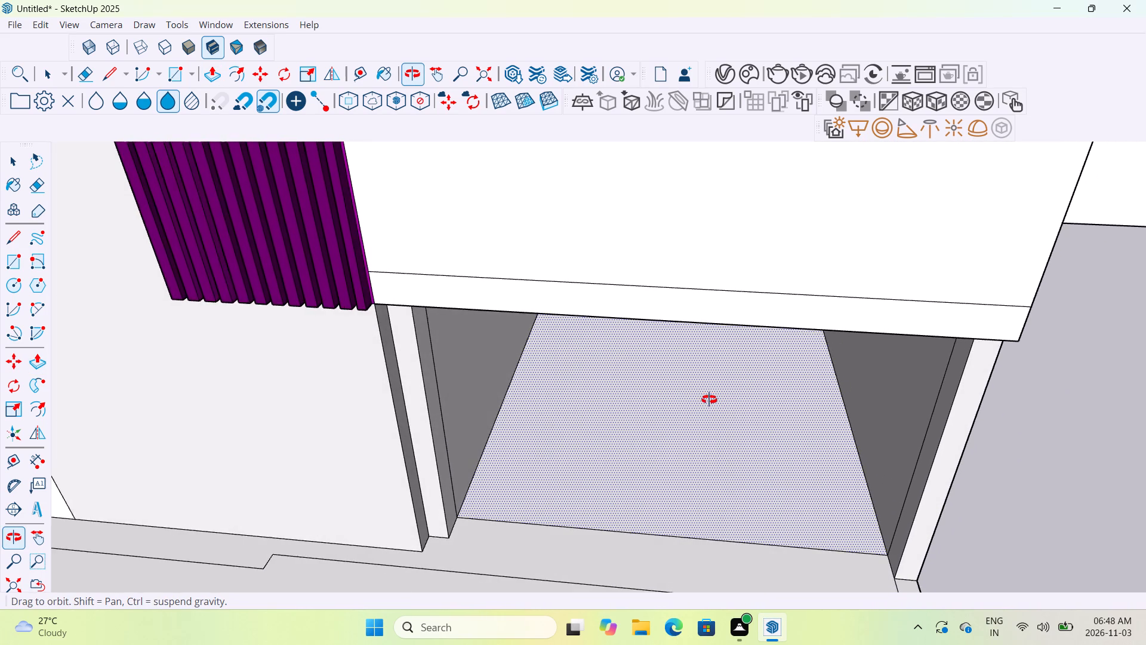
middle_click_drag(709, 400, 557, 499)
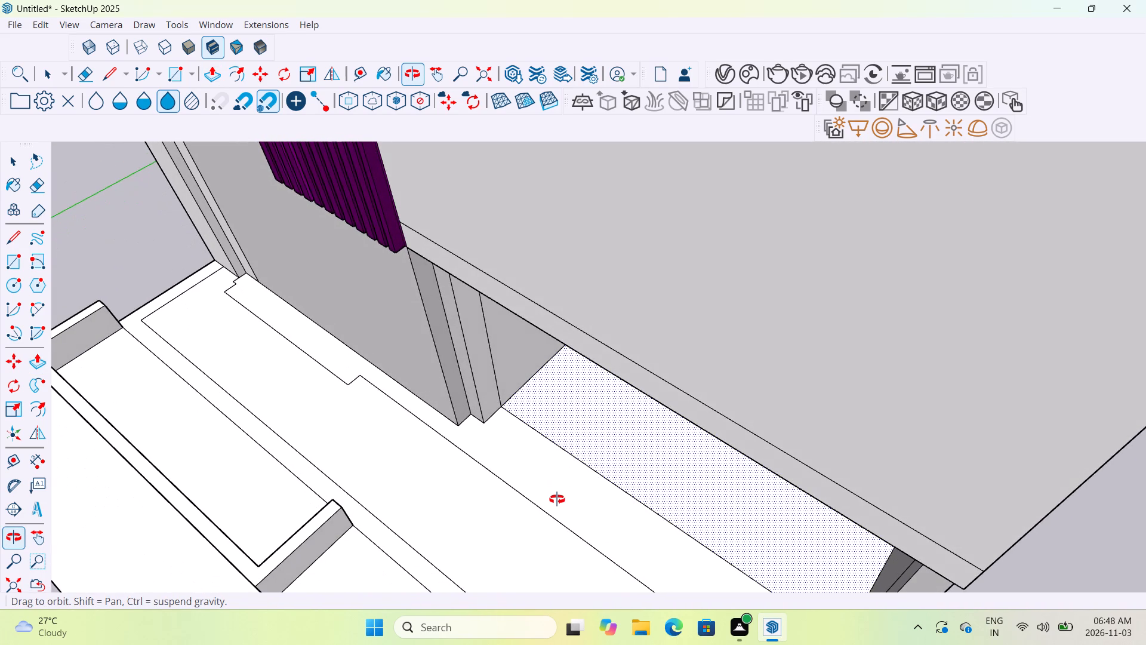
middle_click_drag(557, 499, 551, 487)
Push/Pull the narrow ceiling-level strip above the bay's side wall nearest the violet panel by 9" to line up with that wall.
scroll(521, 442, "up", 1)
middle_click_drag(521, 442, 577, 223)
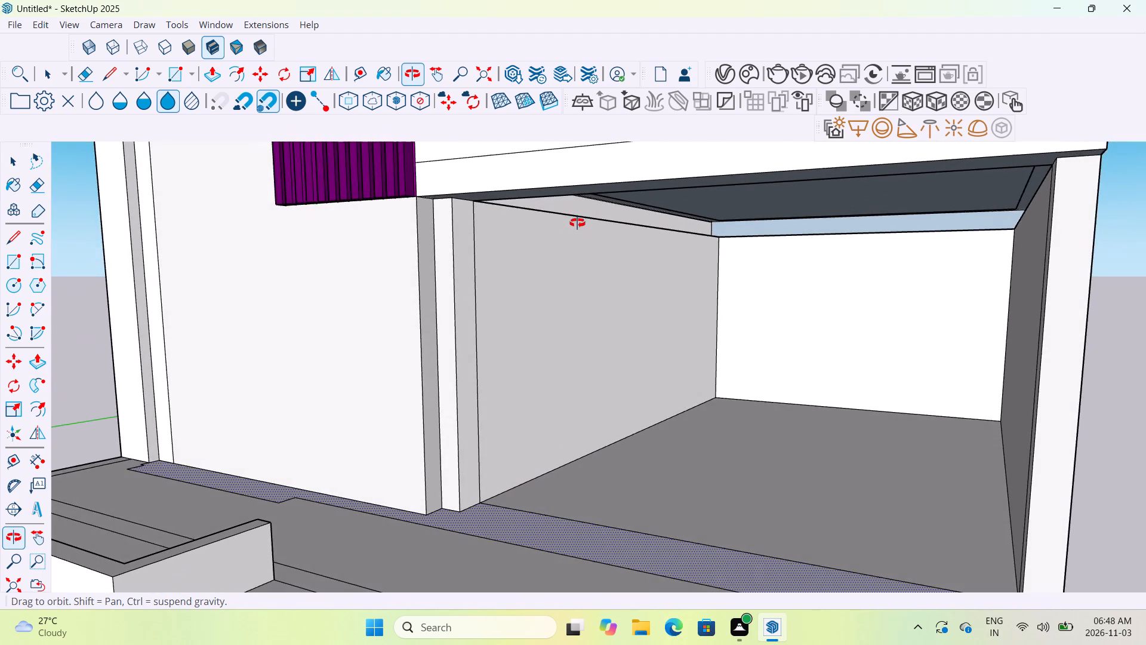
middle_click_drag(577, 223, 585, 199)
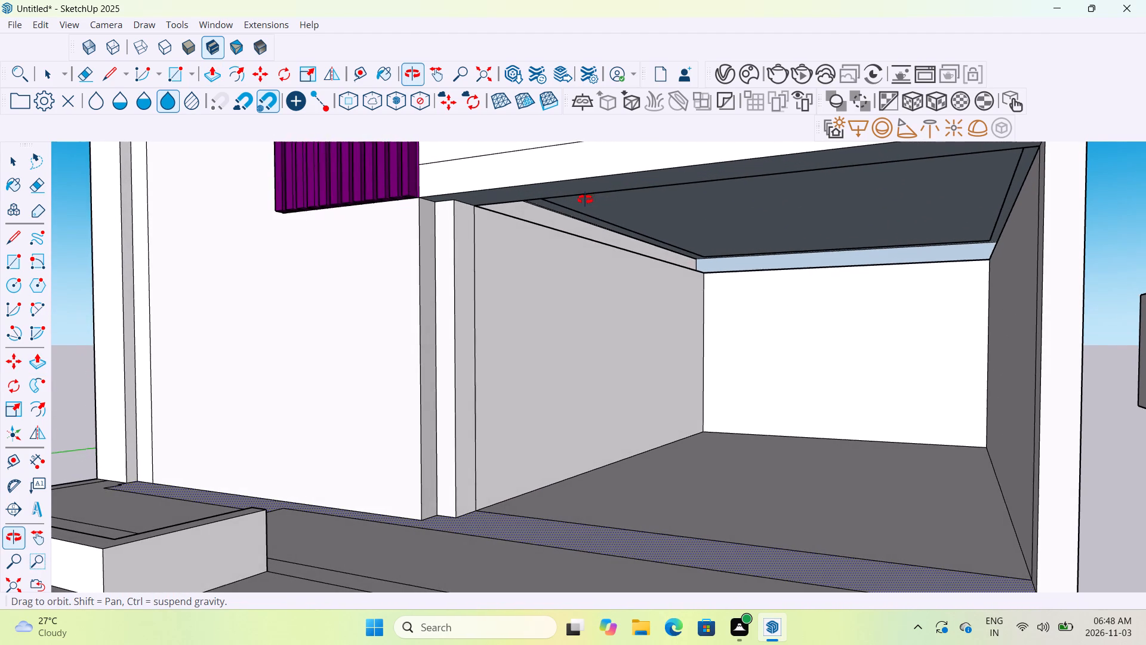
middle_click_drag(585, 199, 578, 202)
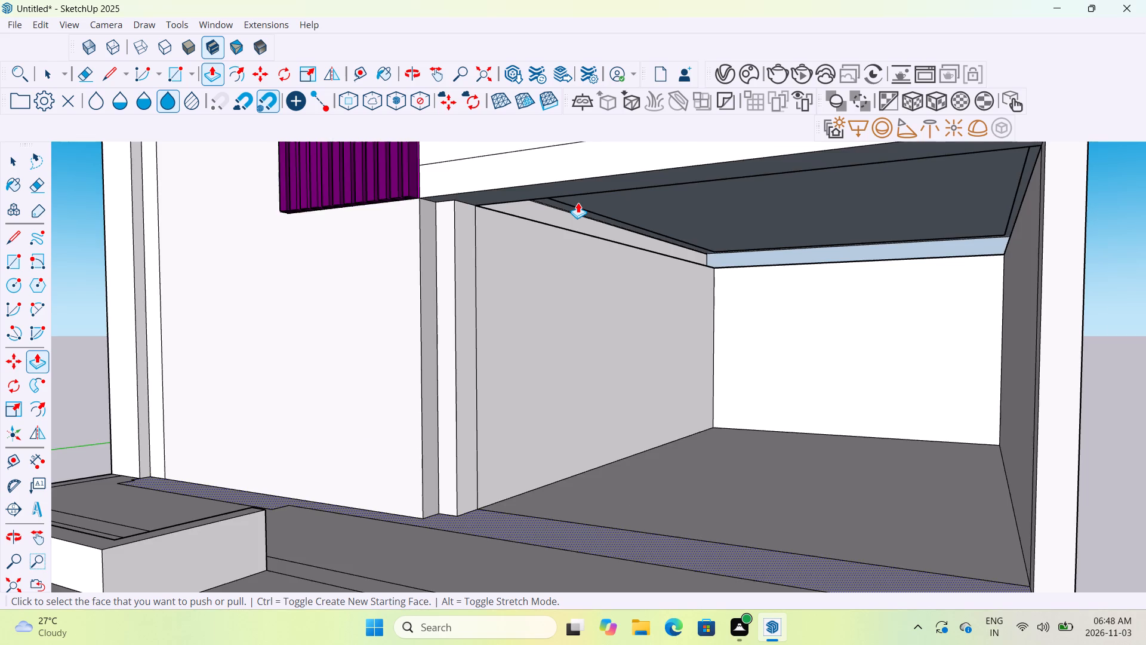
scroll(578, 202, "down", 3)
middle_click_drag(578, 202, 562, 241)
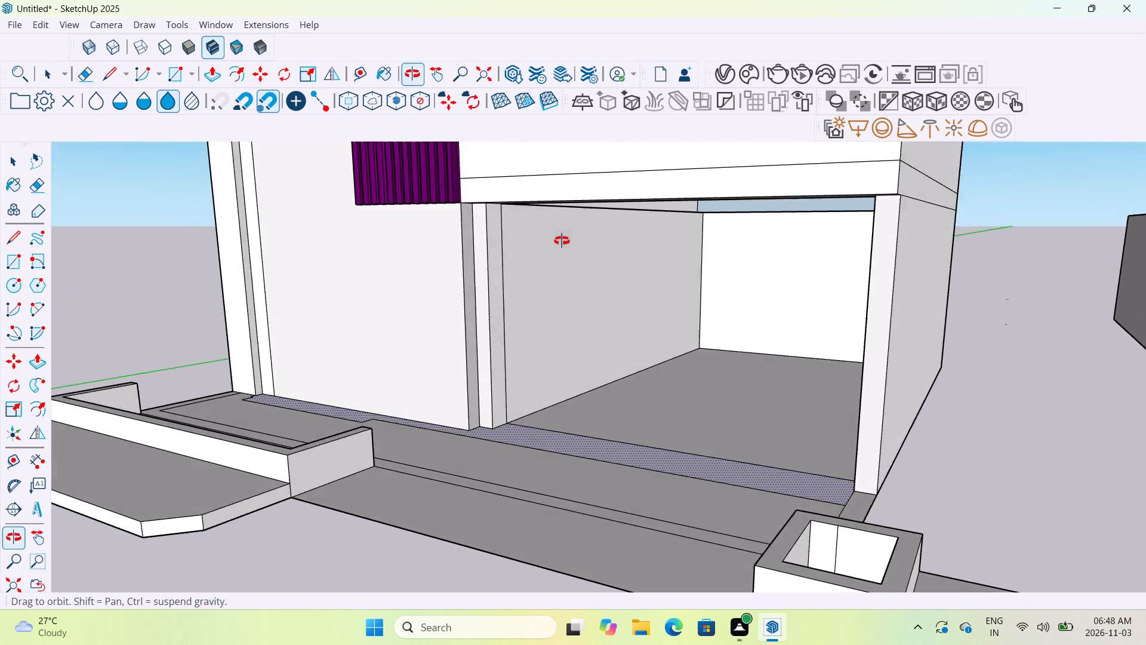
middle_click_drag(562, 241, 535, 225)
scroll(518, 212, "up", 10)
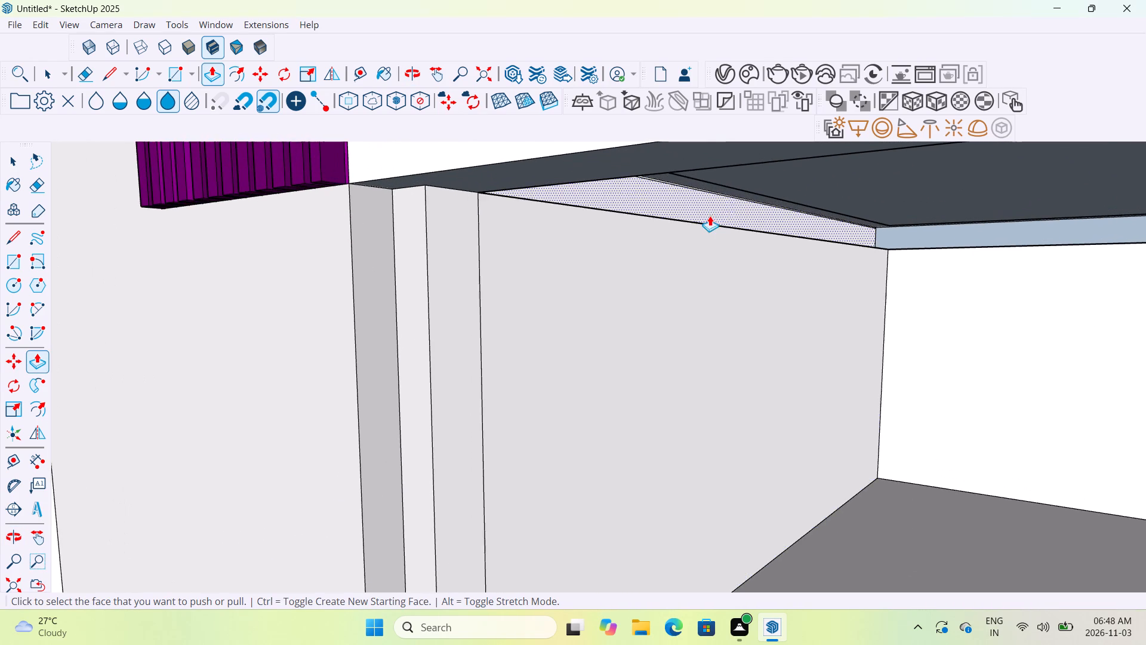
middle_click_drag(715, 216, 600, 234)
left_click(663, 183)
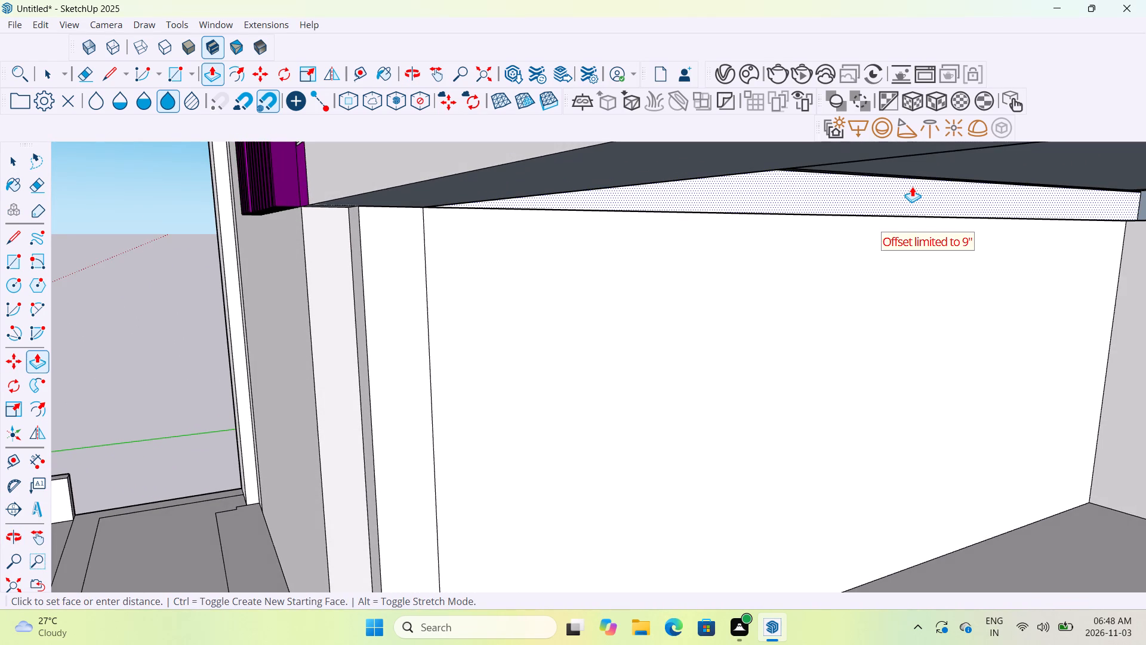
left_click(912, 186)
Push/Pull the blue strip above the bay's rear wall until it is flush with the rear wall face.
middle_click_drag(828, 342, 865, 327)
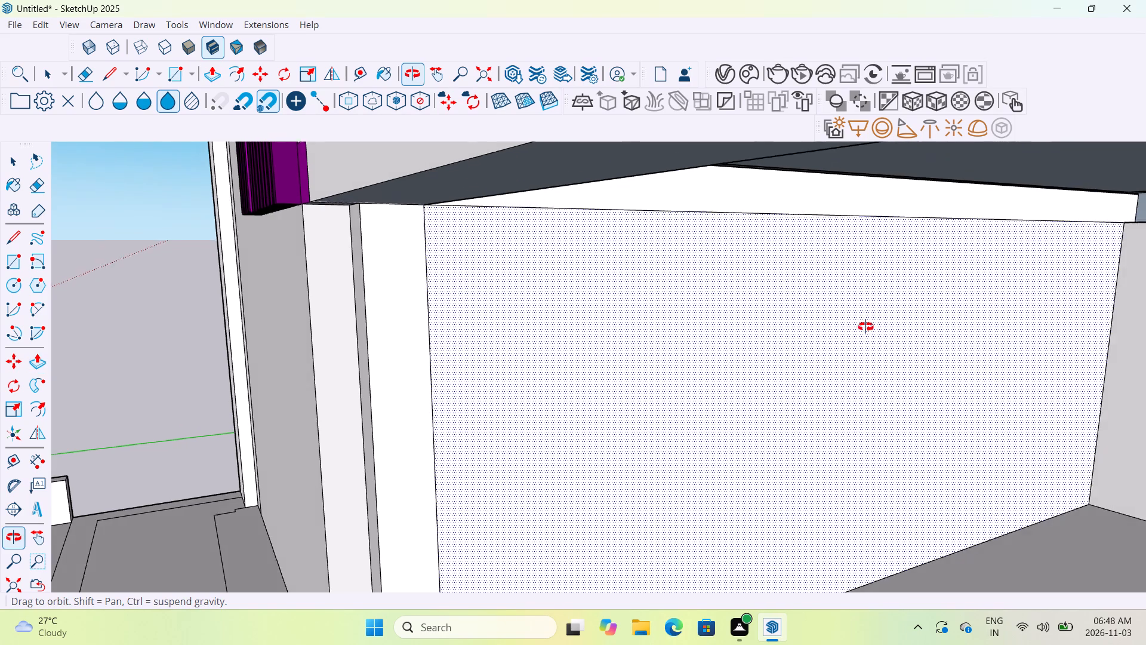
middle_click_drag(865, 327, 897, 324)
scroll(896, 324, "down", 6)
middle_click_drag(920, 315, 1012, 293)
scroll(1013, 276, "up", 6)
left_click(1014, 275)
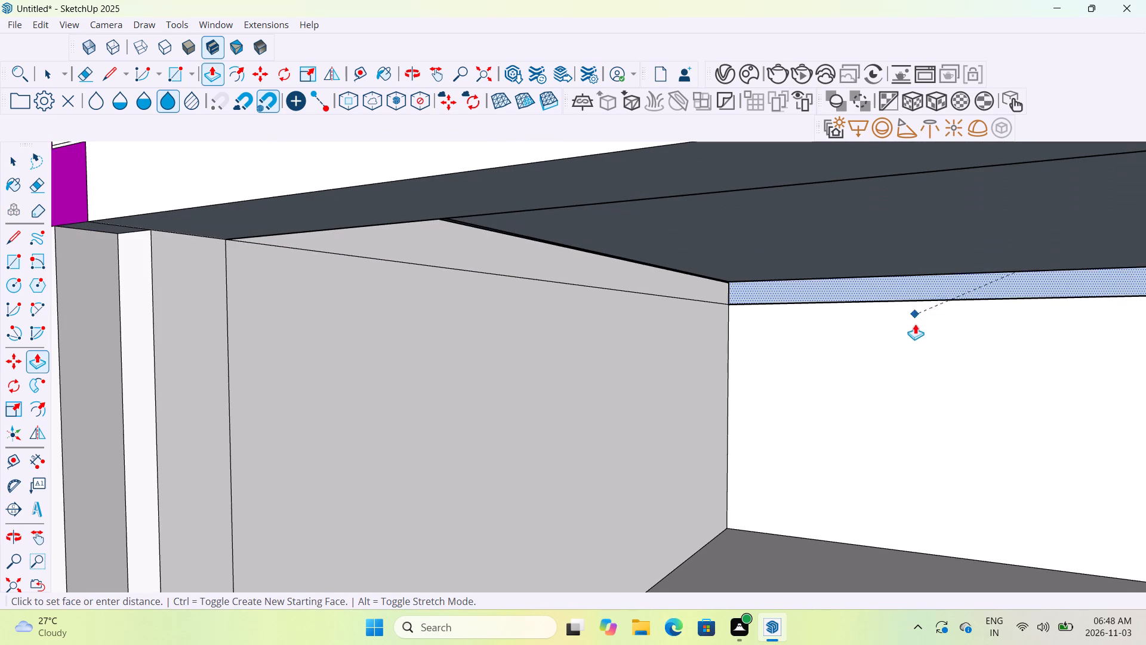
left_click(922, 333)
Pull the blue strip above the rear wall forward to the front post's inner edge line, filling the recess in the bay's ceiling.
scroll(925, 333, "down", 7)
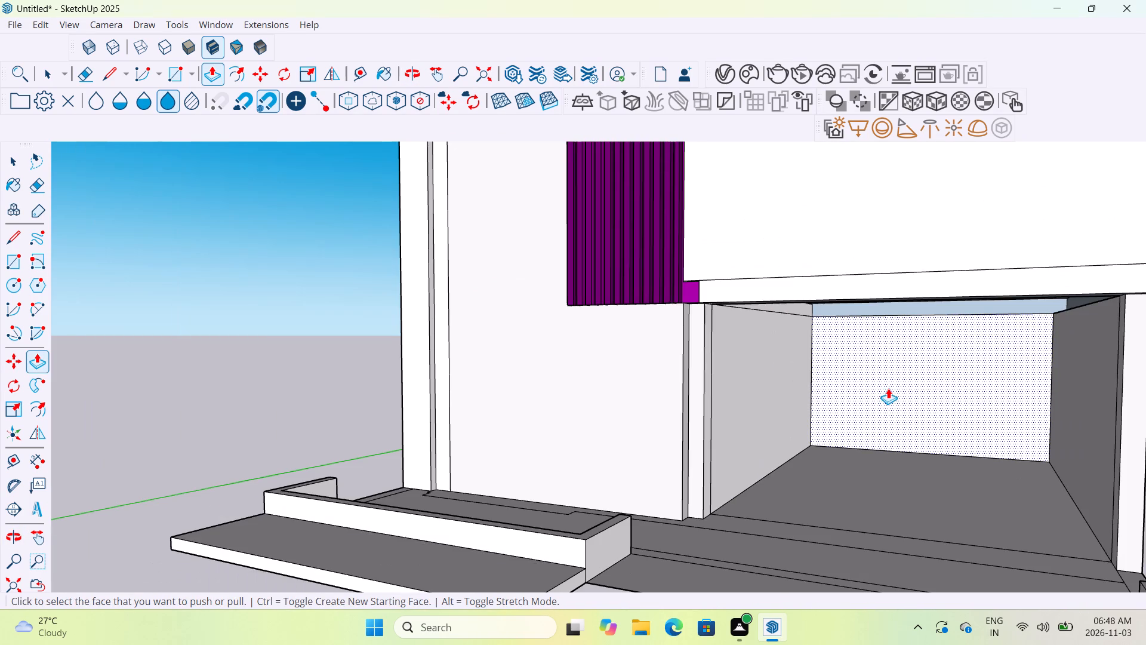
middle_click_drag(888, 388, 925, 386)
scroll(928, 339, "up", 10)
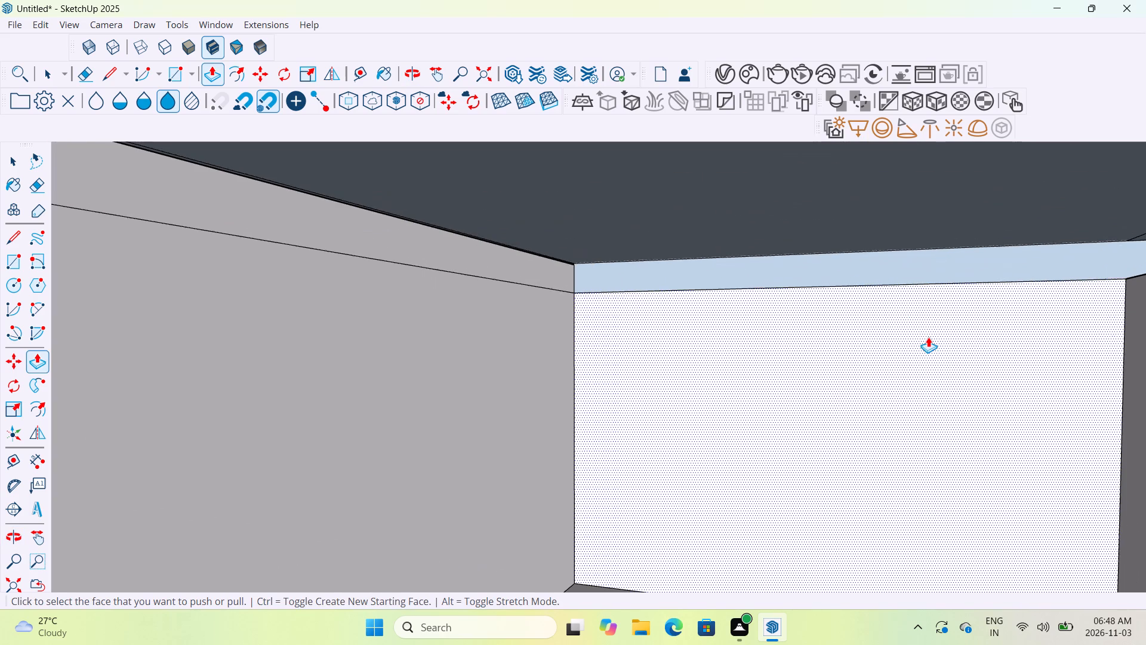
left_click(864, 264)
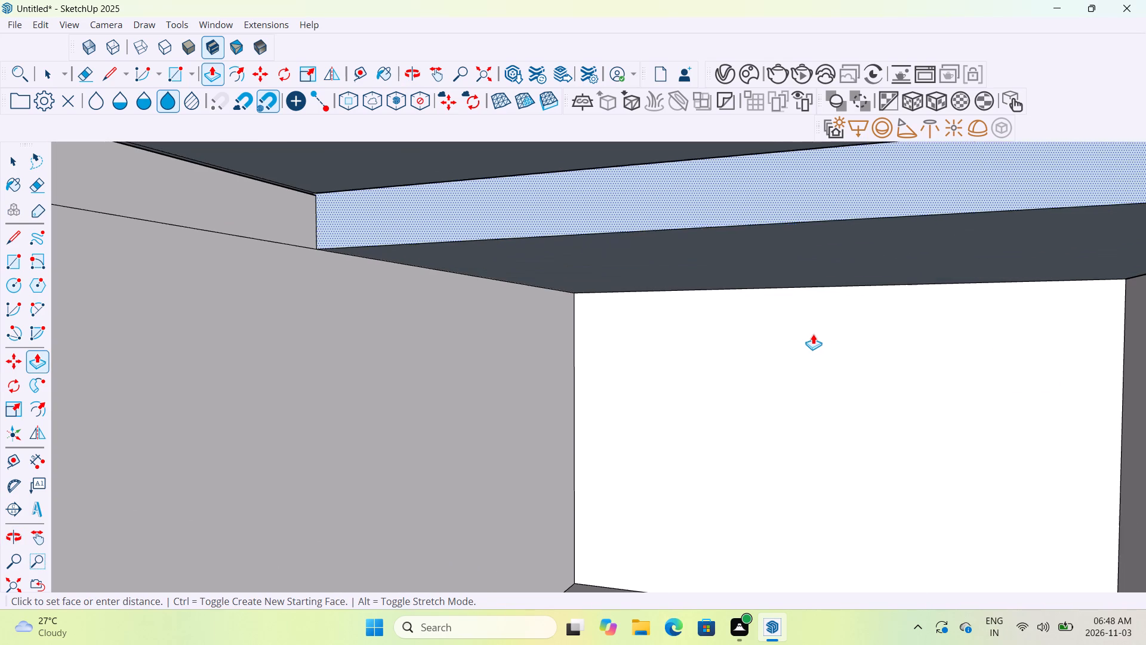
scroll(784, 336, "down", 11)
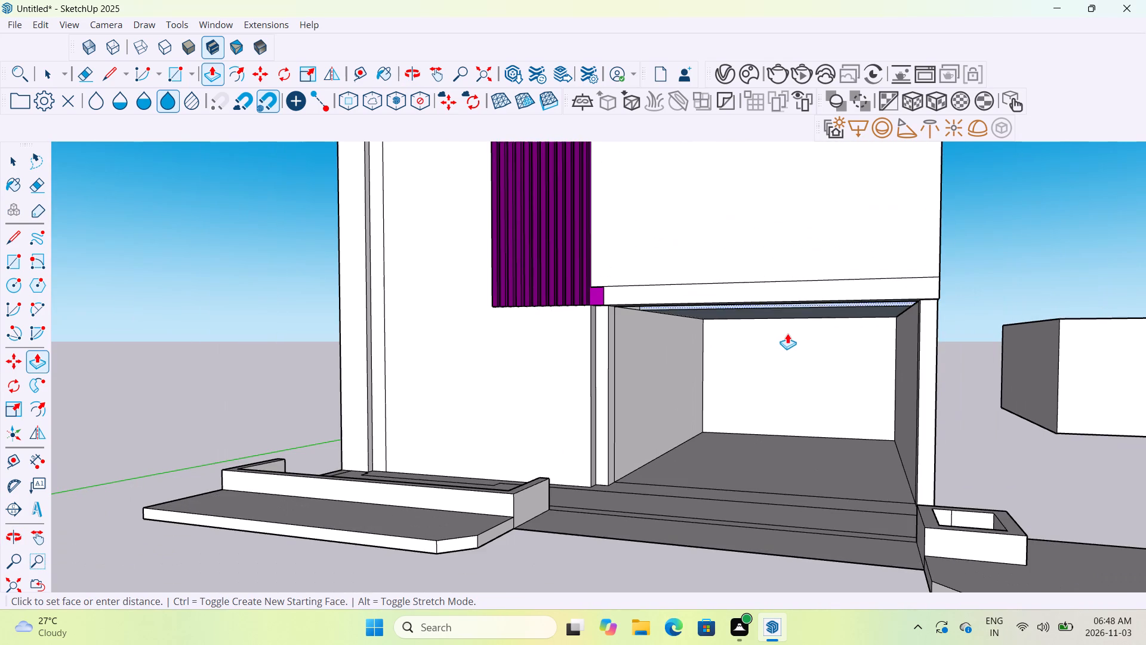
scroll(695, 326, "up", 5)
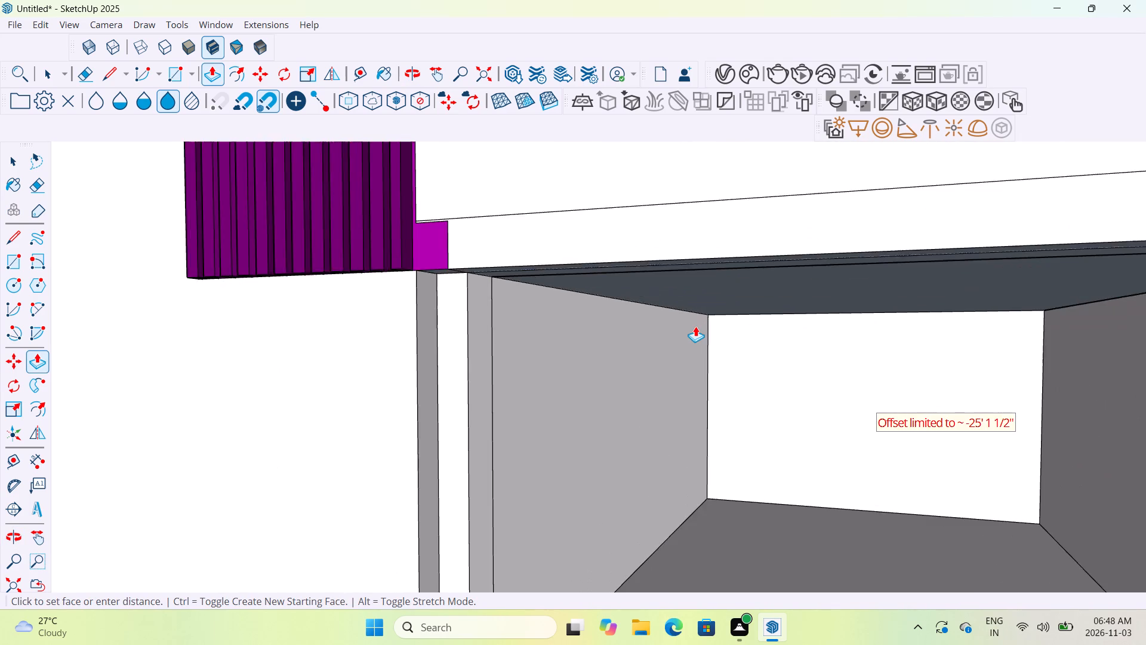
scroll(695, 326, "up", 3)
scroll(549, 298, "down", 4)
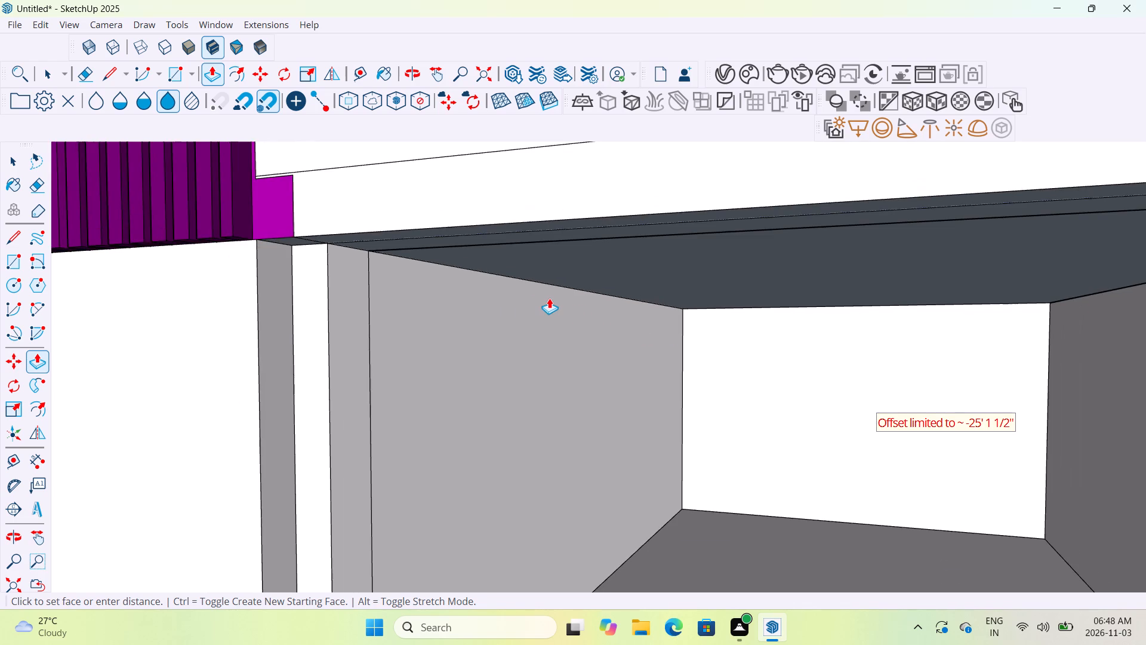
scroll(438, 235, "up", 6)
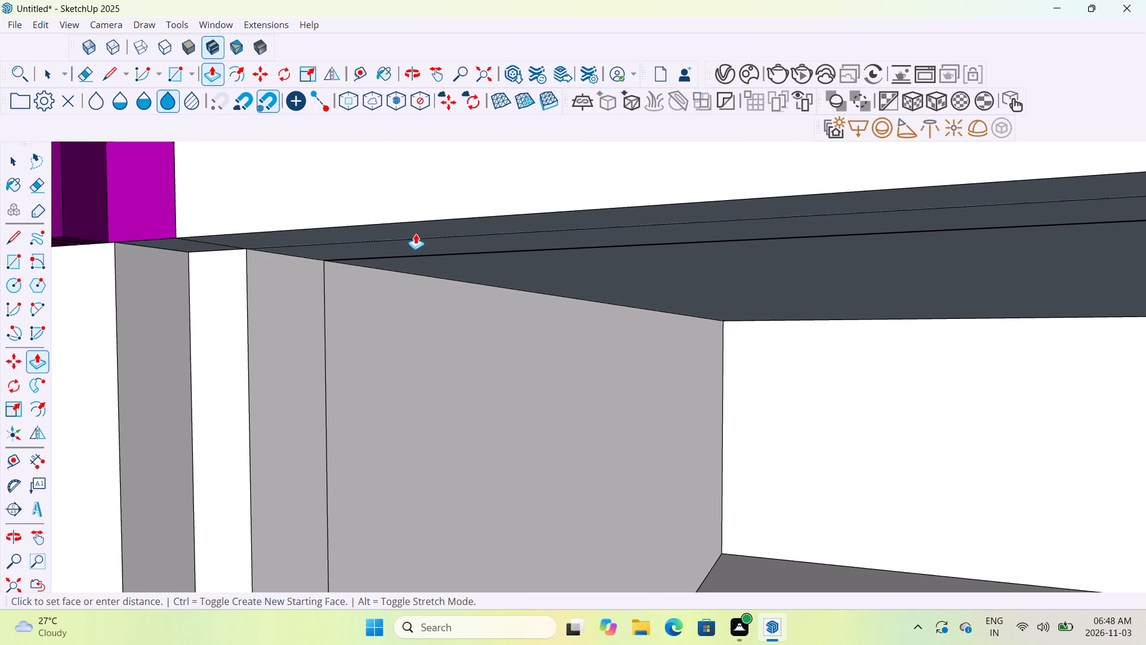
scroll(415, 234, "up", 13)
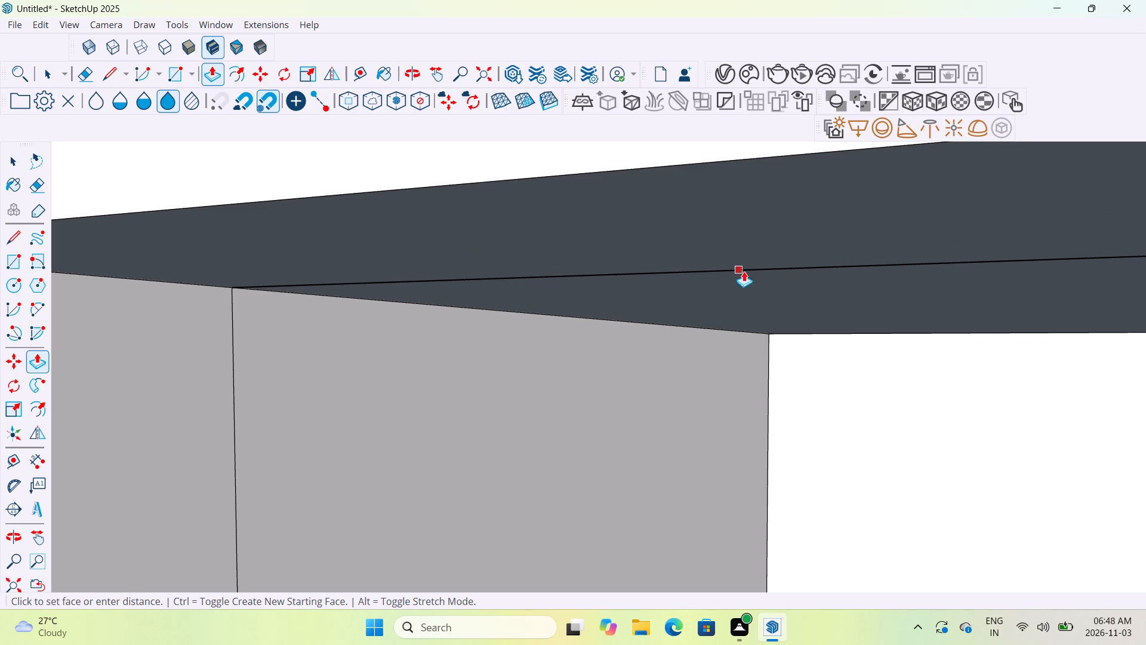
middle_click_drag(831, 294, 819, 288)
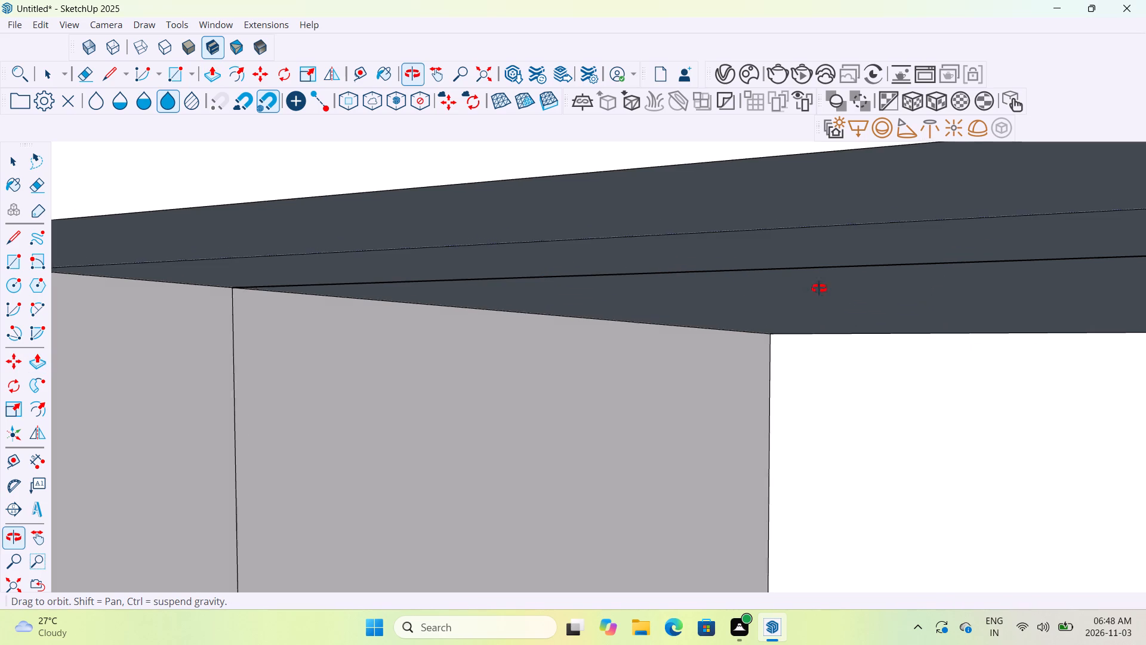
middle_click_drag(819, 288, 667, 263)
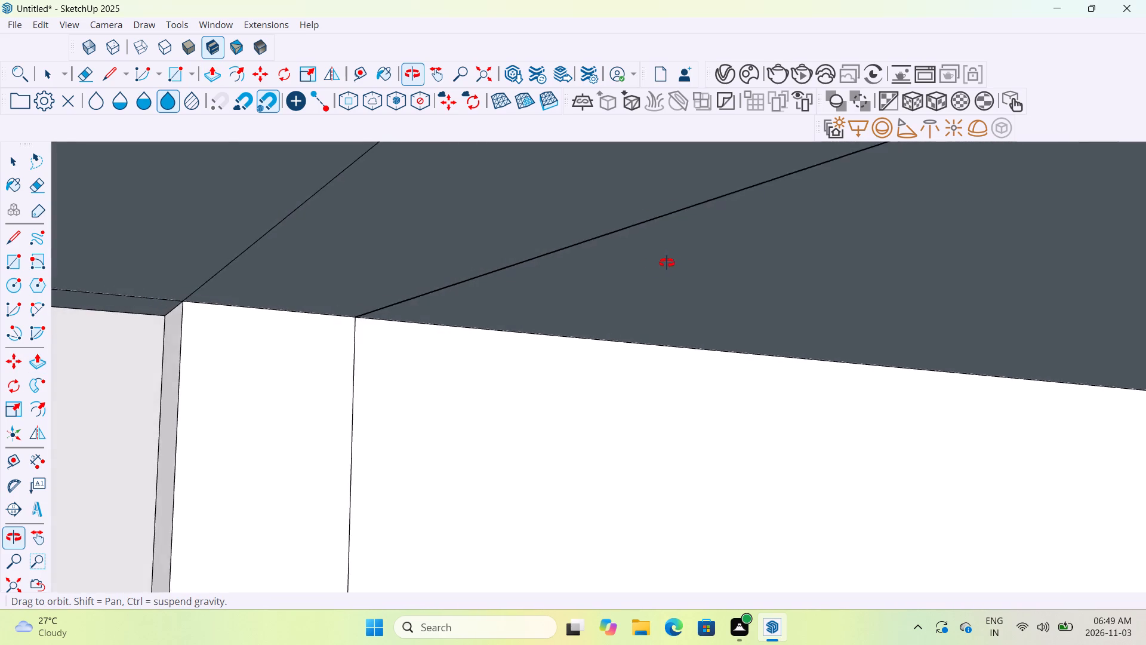
middle_click_drag(667, 263, 651, 265)
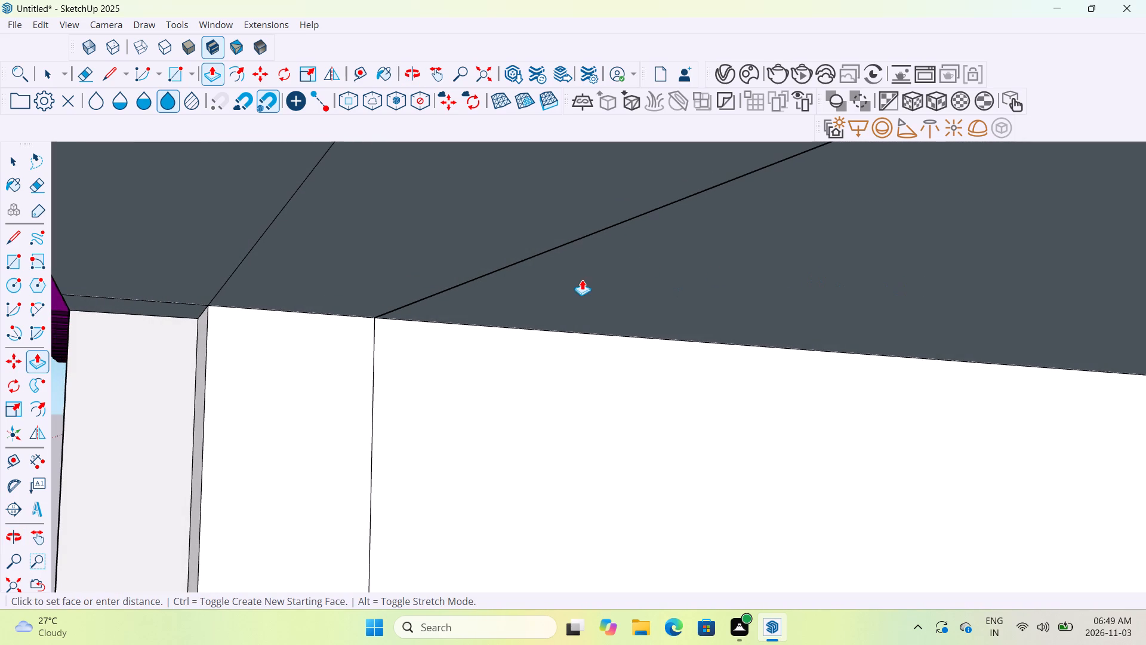
scroll(727, 276, "down", 12)
scroll(951, 274, "down", 3)
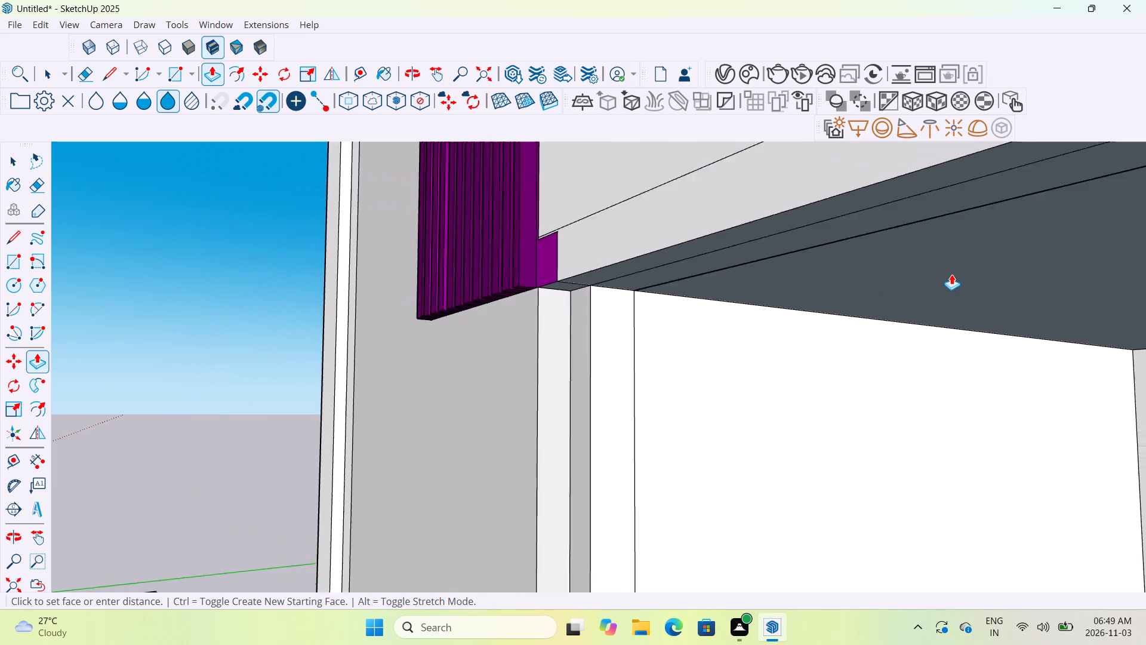
scroll(951, 274, "down", 12)
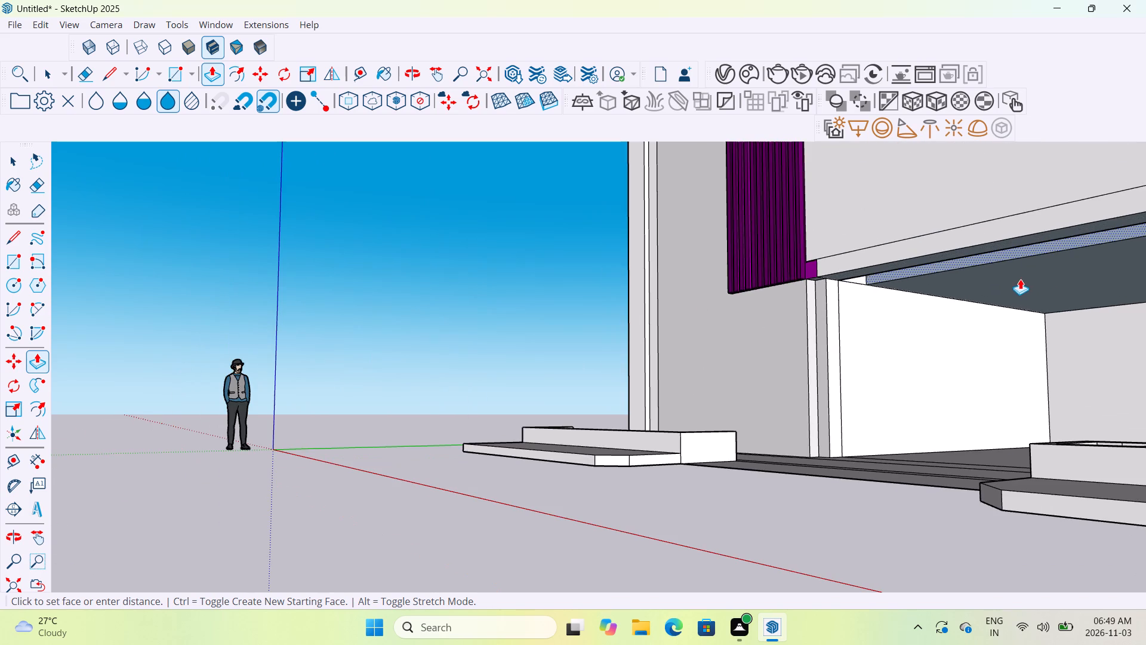
middle_click_drag(1020, 279, 851, 266)
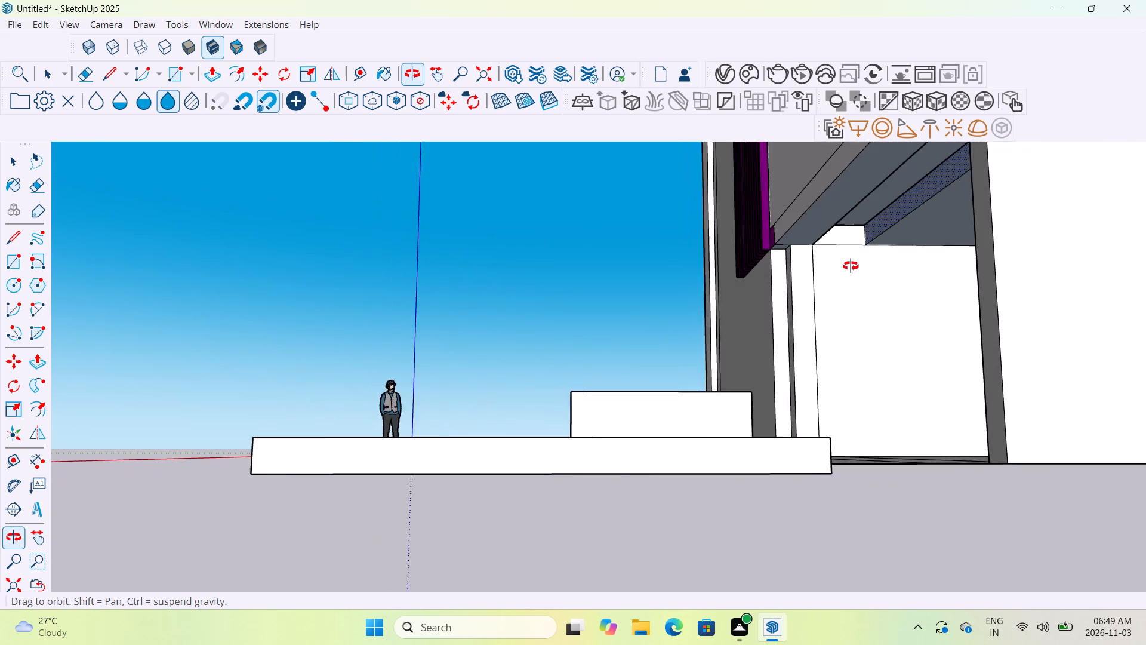
middle_click_drag(851, 266, 820, 274)
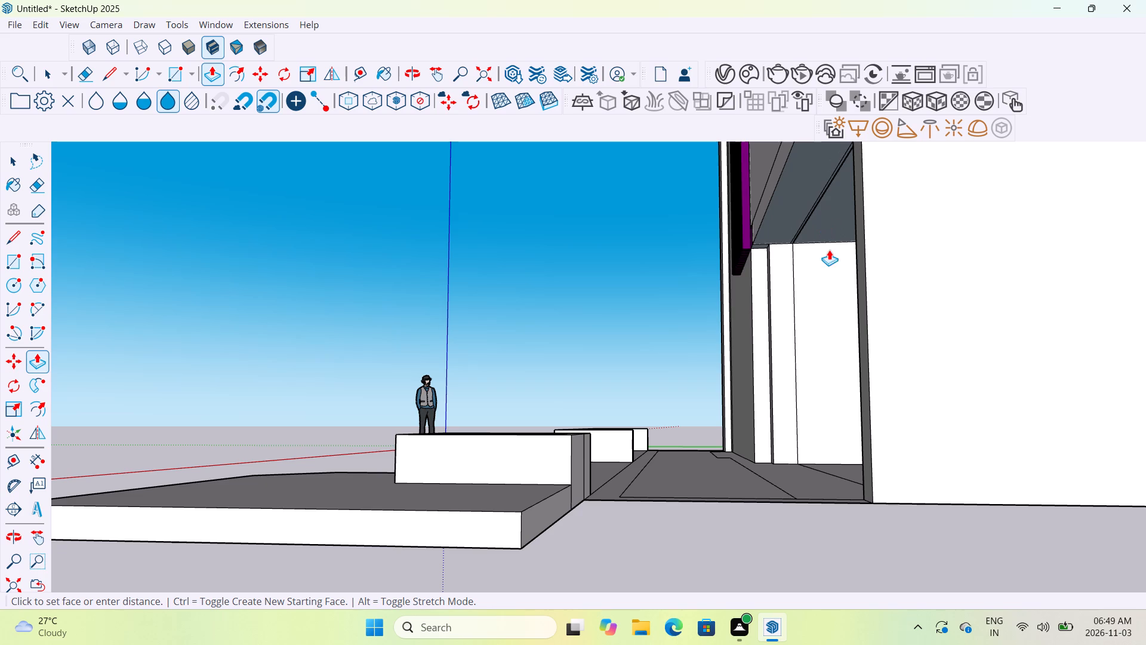
left_click(794, 293)
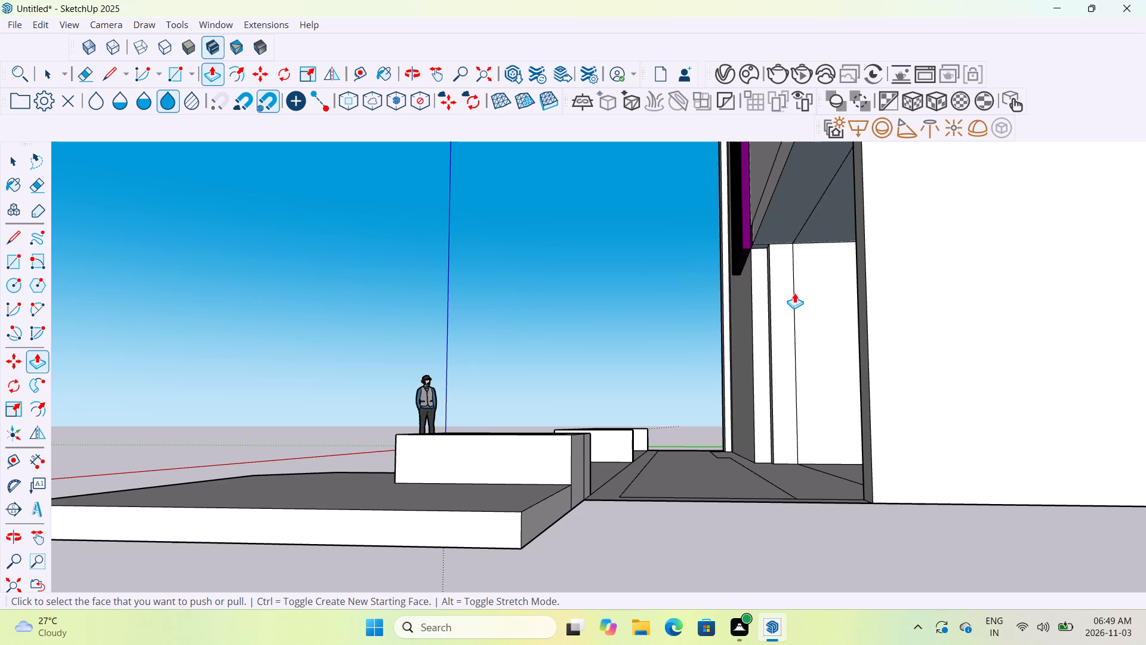
Push/Pull the end face of the ceiling-level gap along the adjoining block's outer side to the far edge, filling the gap.
scroll(794, 293, "down", 7)
scroll(794, 293, "down", 20)
scroll(794, 293, "down", 8)
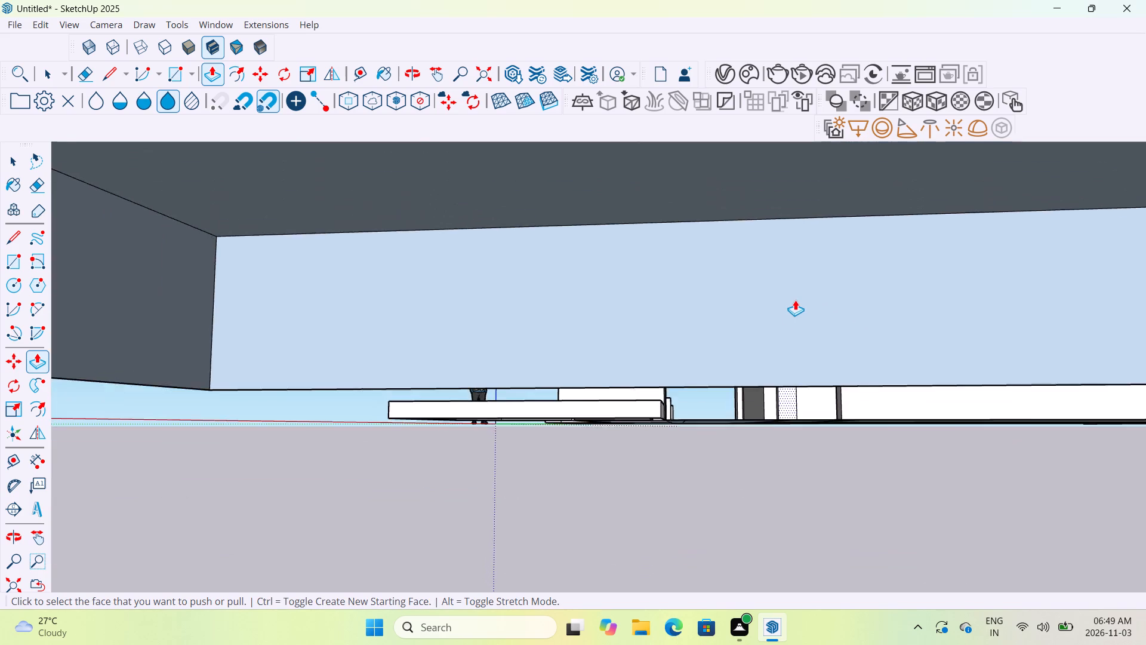
scroll(795, 300, "down", 20)
scroll(800, 331, "down", 8)
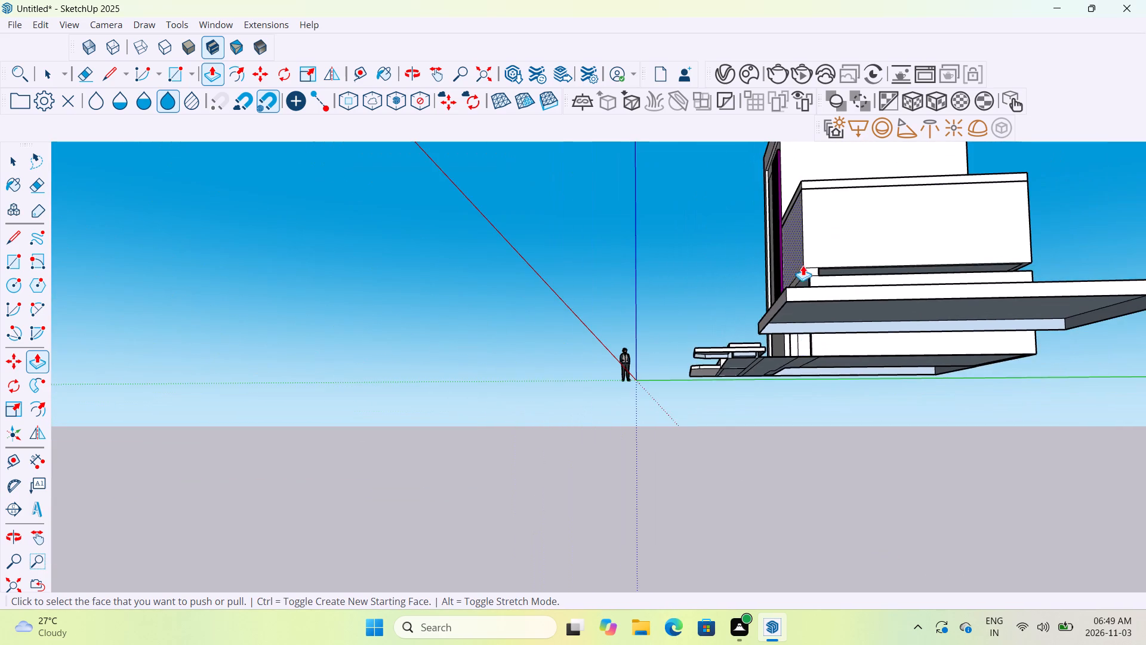
middle_click_drag(803, 265, 860, 345)
scroll(864, 292, "up", 6)
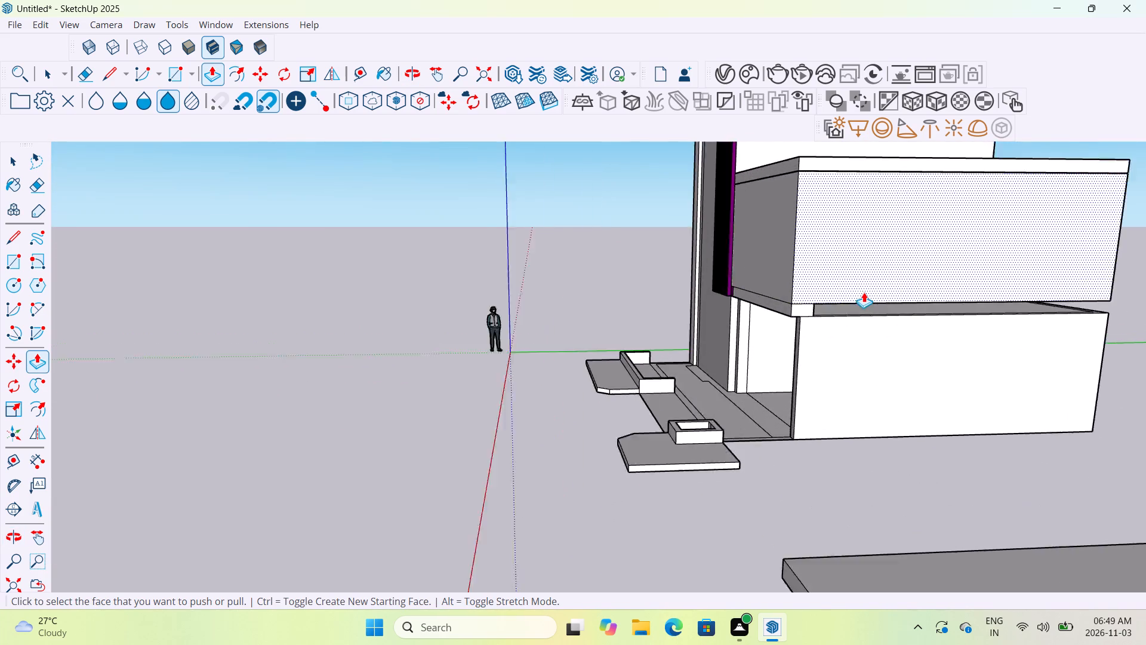
scroll(864, 292, "up", 6)
middle_click_drag(938, 382, 845, 324)
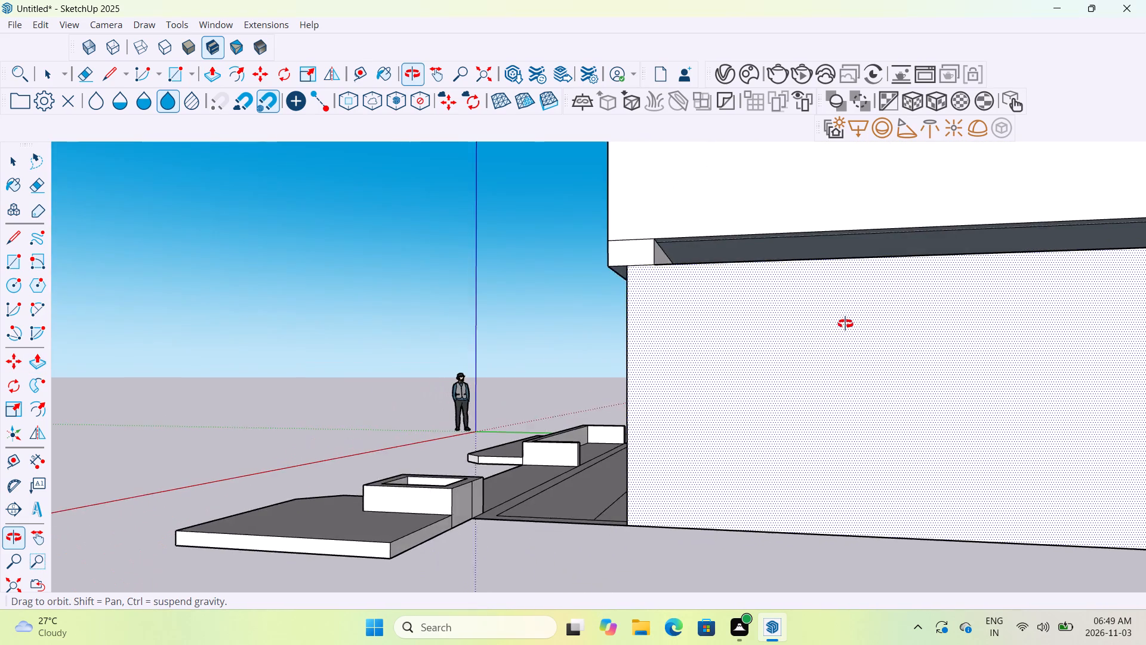
middle_click_drag(845, 324, 782, 378)
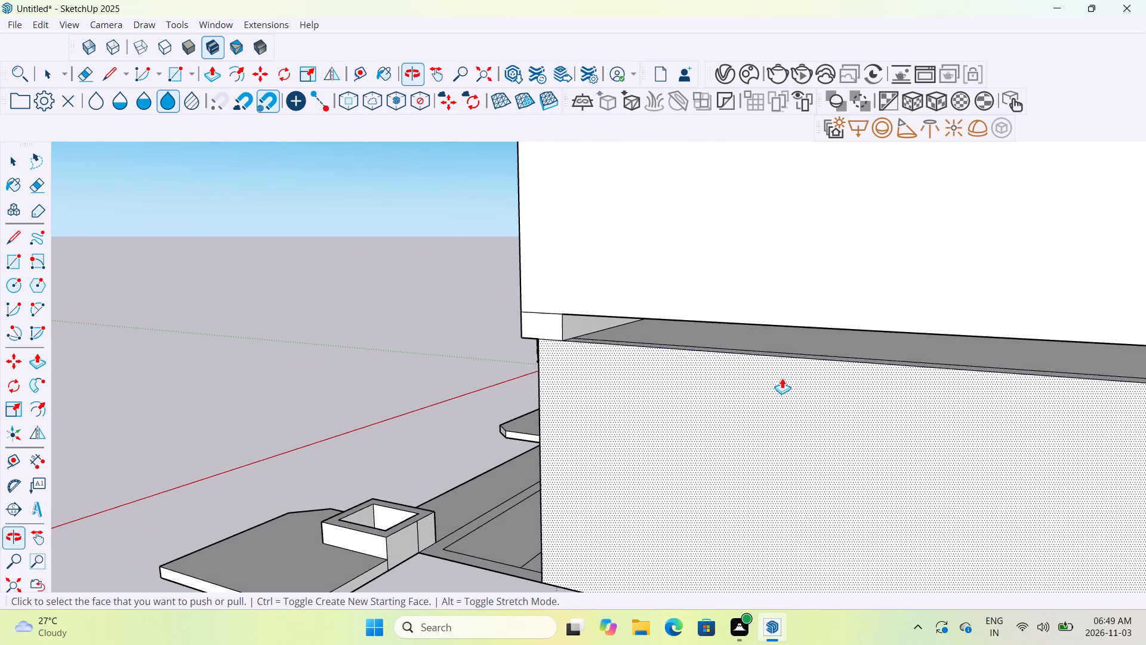
left_click(585, 319)
scroll(790, 336, "down", 2)
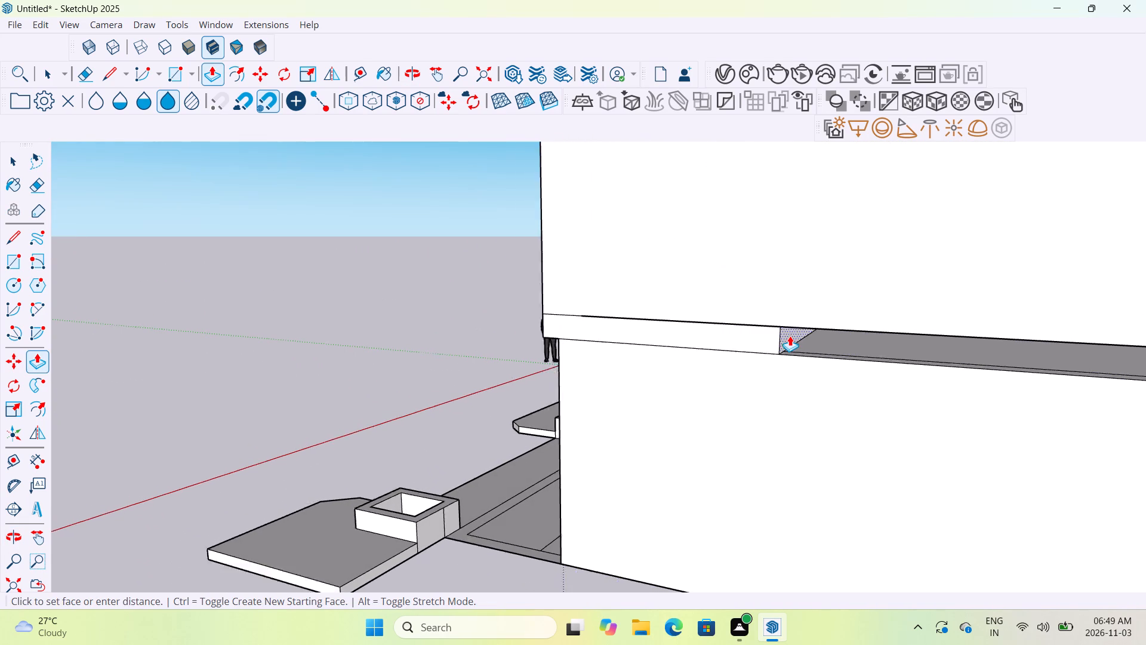
scroll(790, 336, "down", 10)
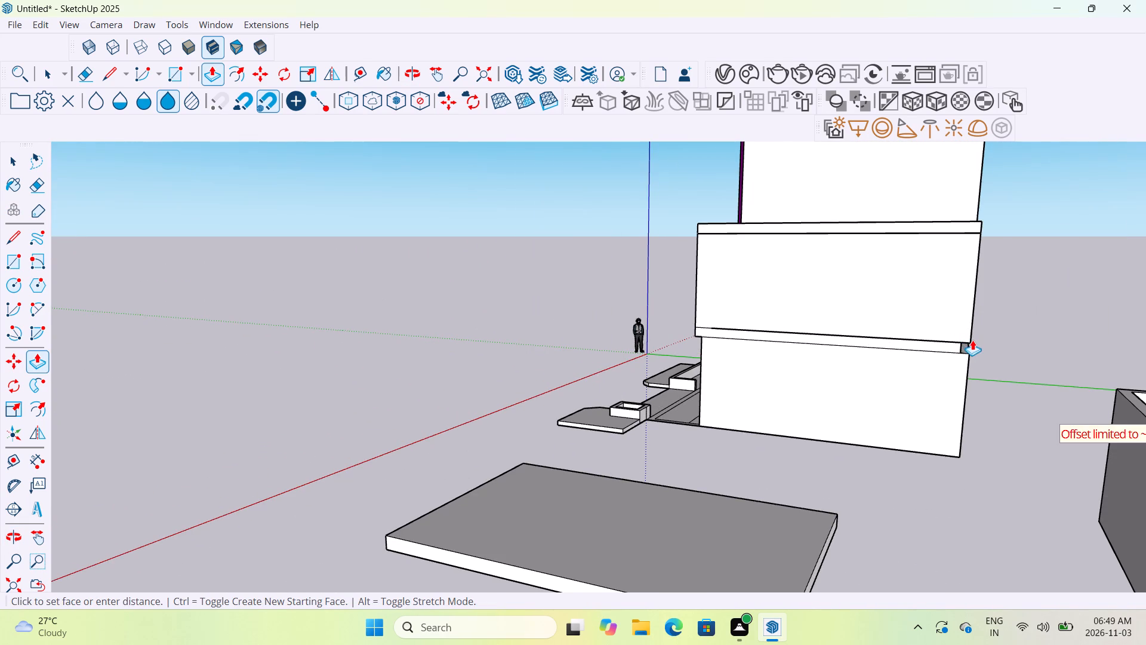
left_click(986, 349)
scroll(975, 340, "up", 7)
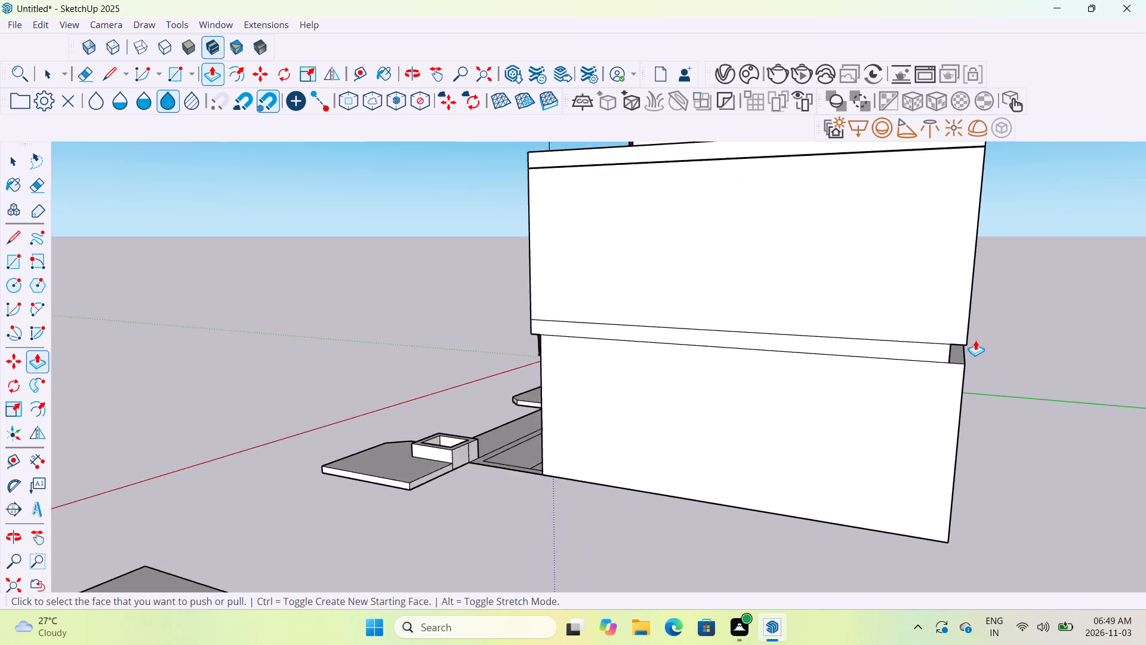
scroll(975, 340, "up", 4)
left_click(911, 367)
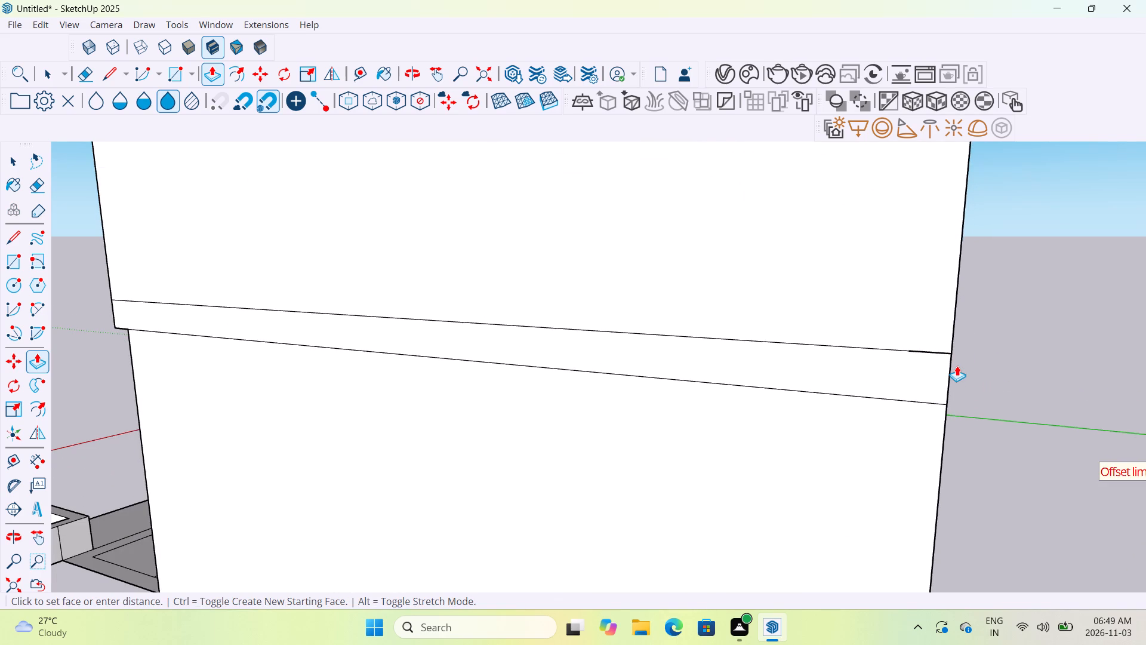
left_click(957, 365)
Push/Pull the inner side of the narrow front post beneath the violet panel back 9" to align with the facade wall's end.
middle_click_drag(411, 384, 992, 322)
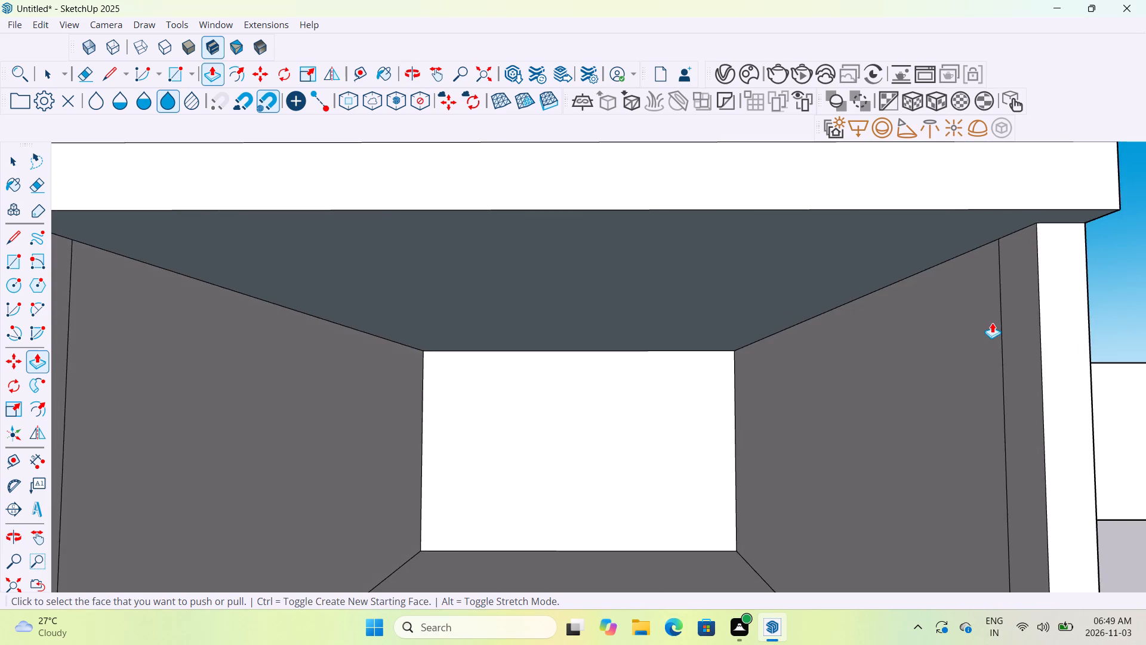
scroll(976, 330, "down", 6)
middle_click_drag(878, 338, 855, 254)
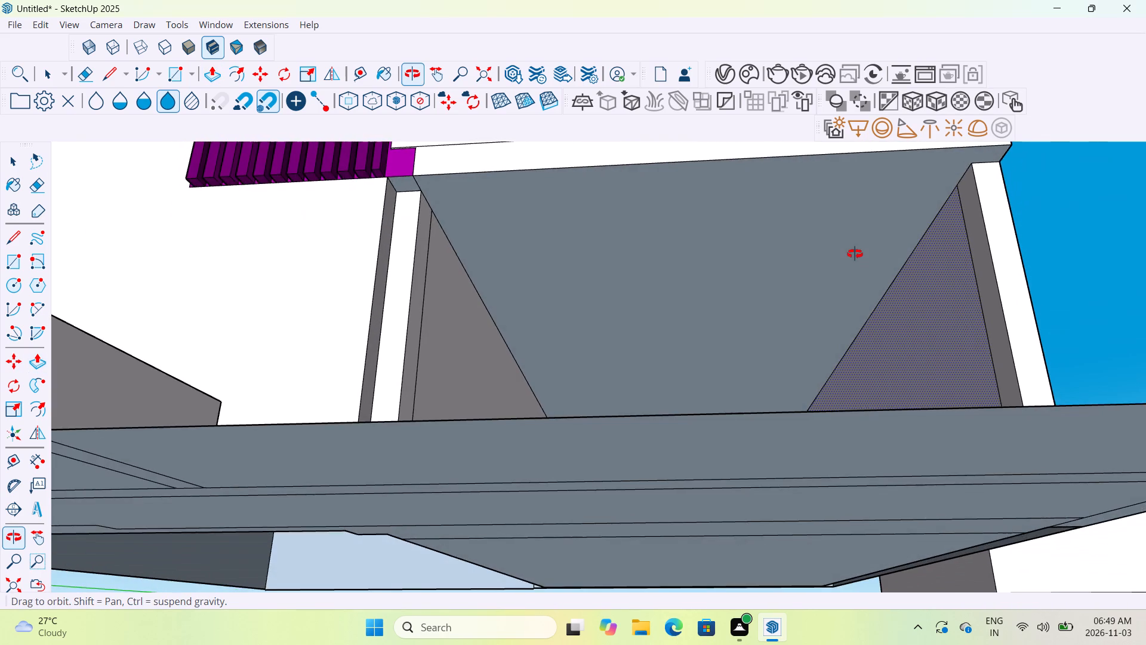
middle_click_drag(855, 254, 862, 317)
scroll(862, 317, "down", 5)
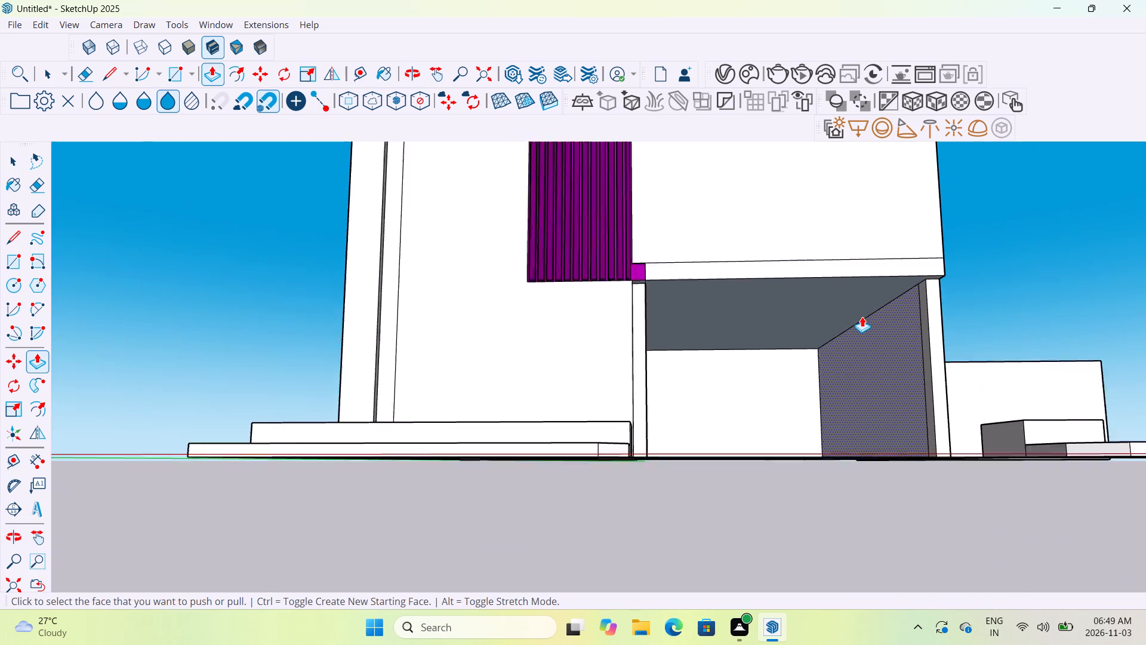
scroll(862, 317, "down", 2)
middle_click_drag(852, 335, 778, 462)
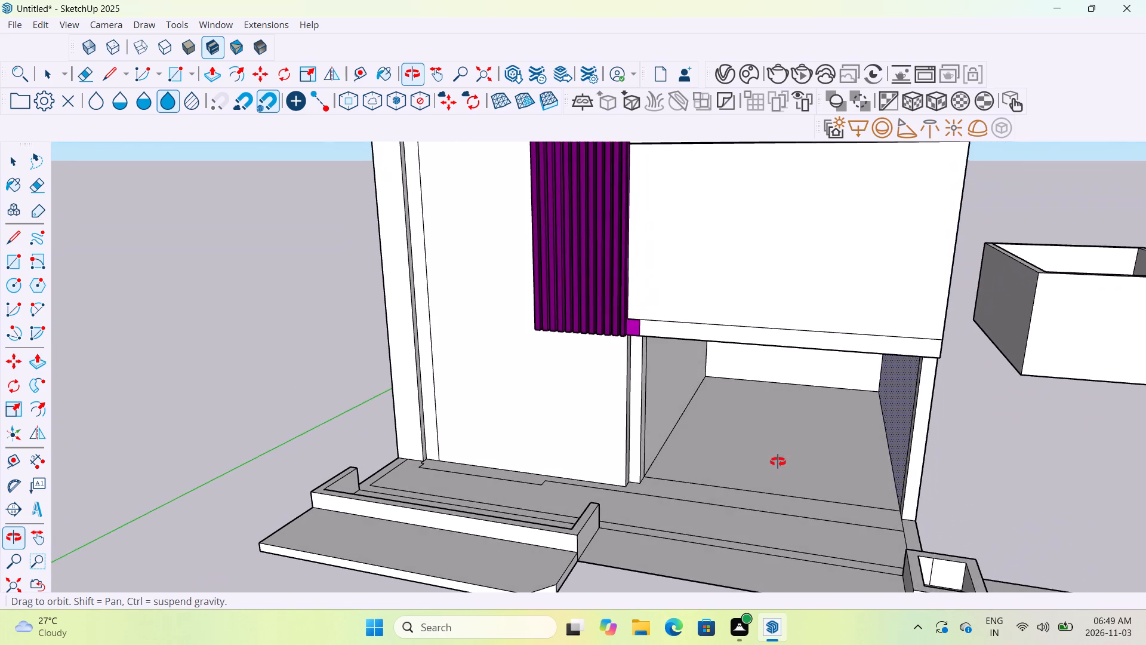
middle_click_drag(778, 462, 774, 471)
scroll(729, 438, "up", 6)
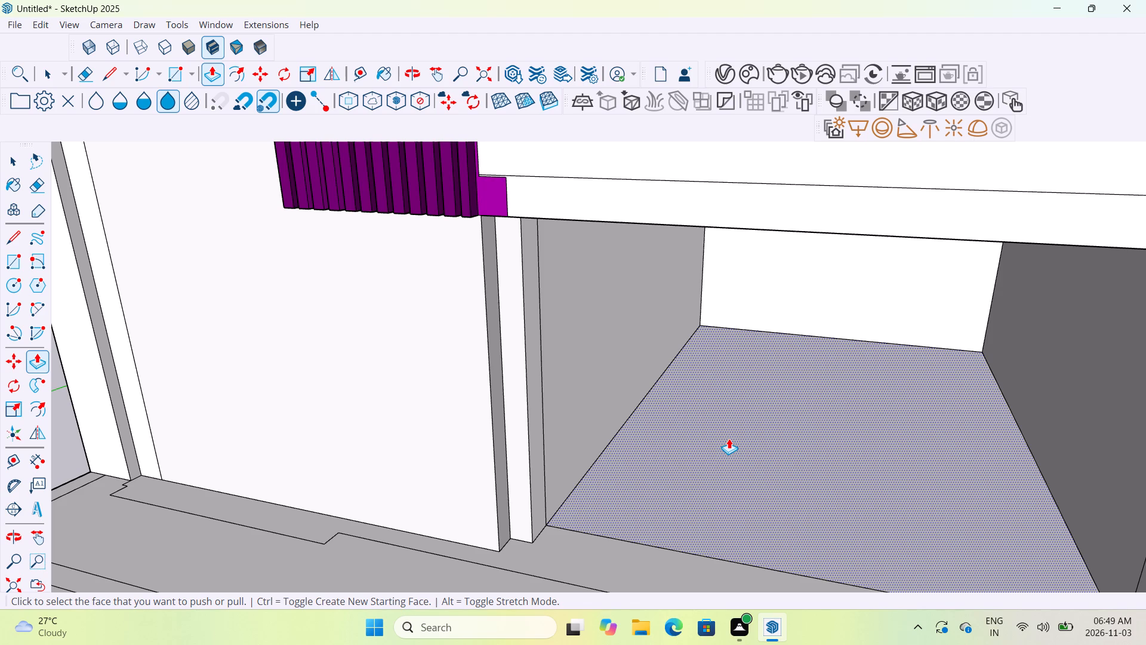
middle_click_drag(697, 433, 543, 340)
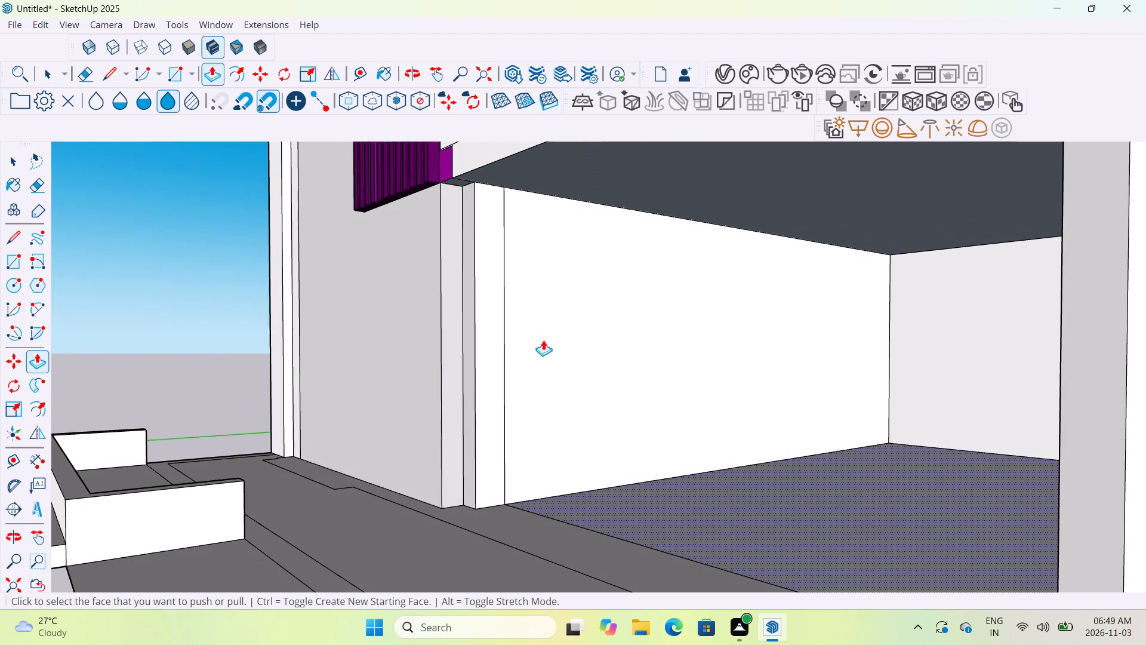
left_click(481, 308)
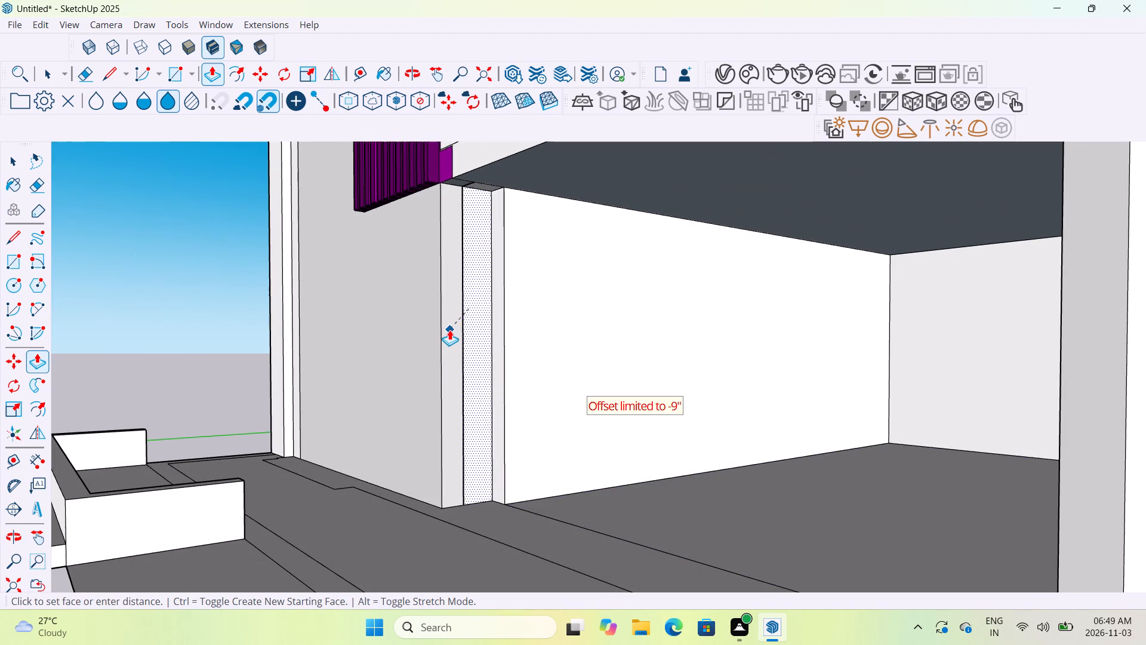
left_click(449, 330)
Push/Pull the bay's side wall nearest the violet panel back 9", flush with the facade wall's end face.
middle_click_drag(580, 376, 676, 379)
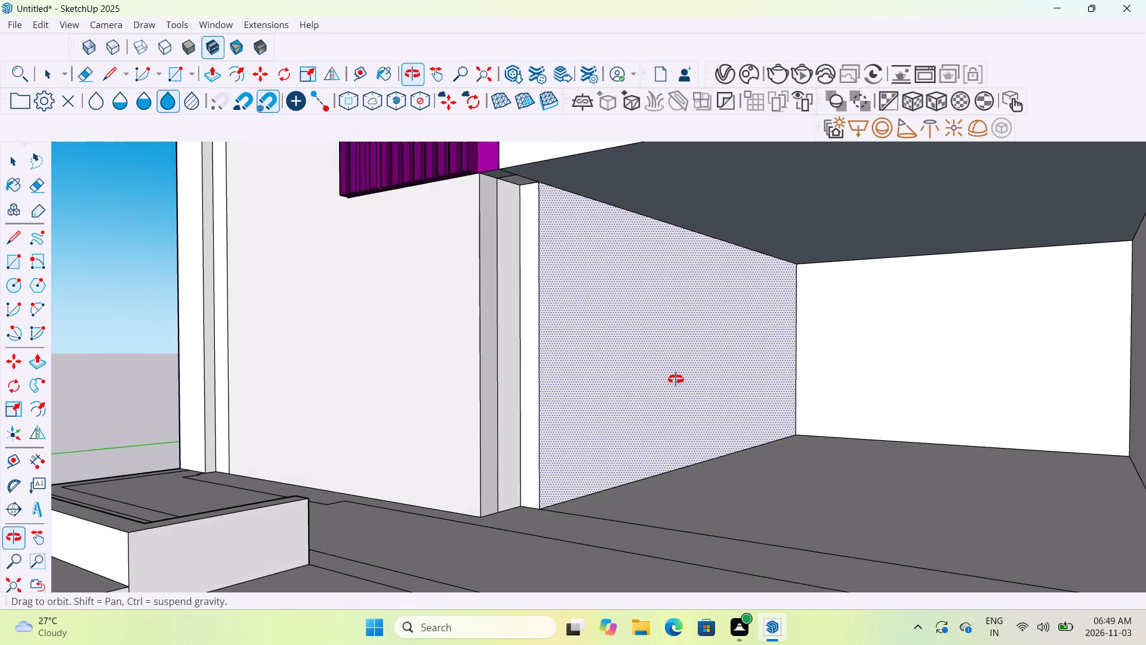
middle_click_drag(676, 379, 784, 387)
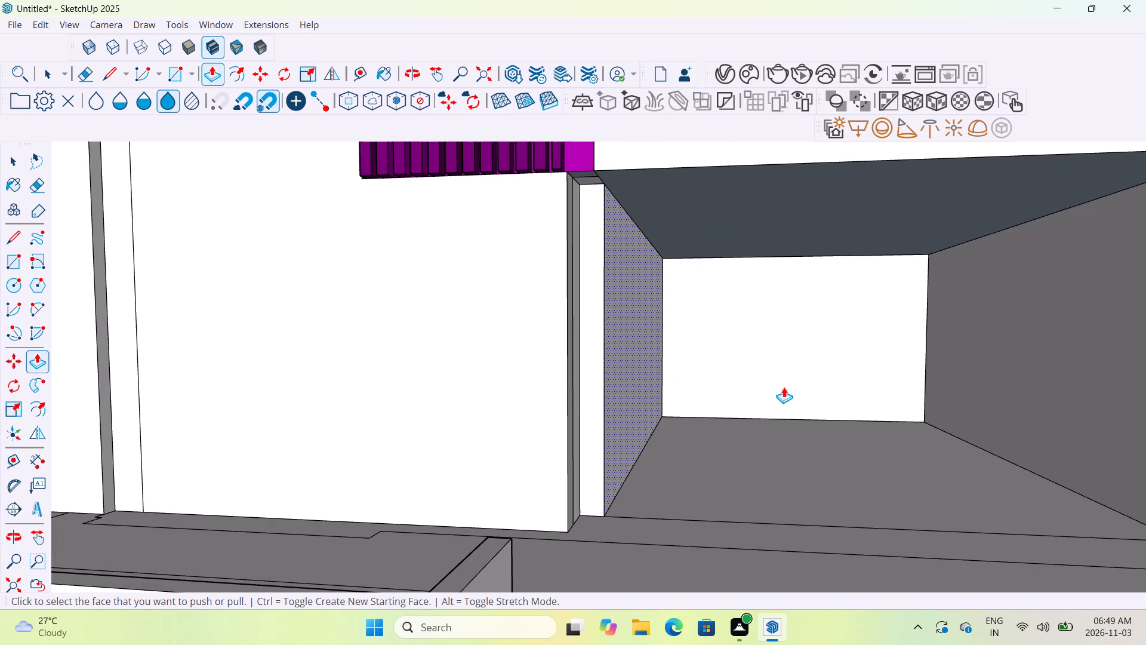
left_click(644, 370)
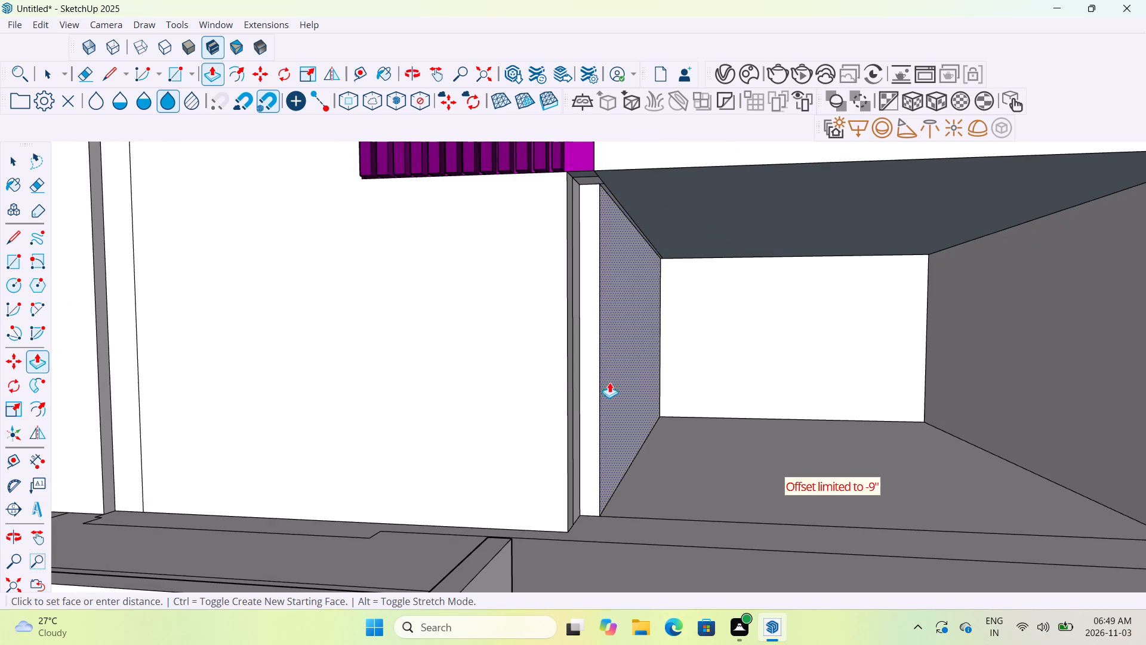
left_click(574, 395)
Erase the leftover vertical edges near the front of that side wall to merge it into one face.
middle_click_drag(703, 409, 660, 417)
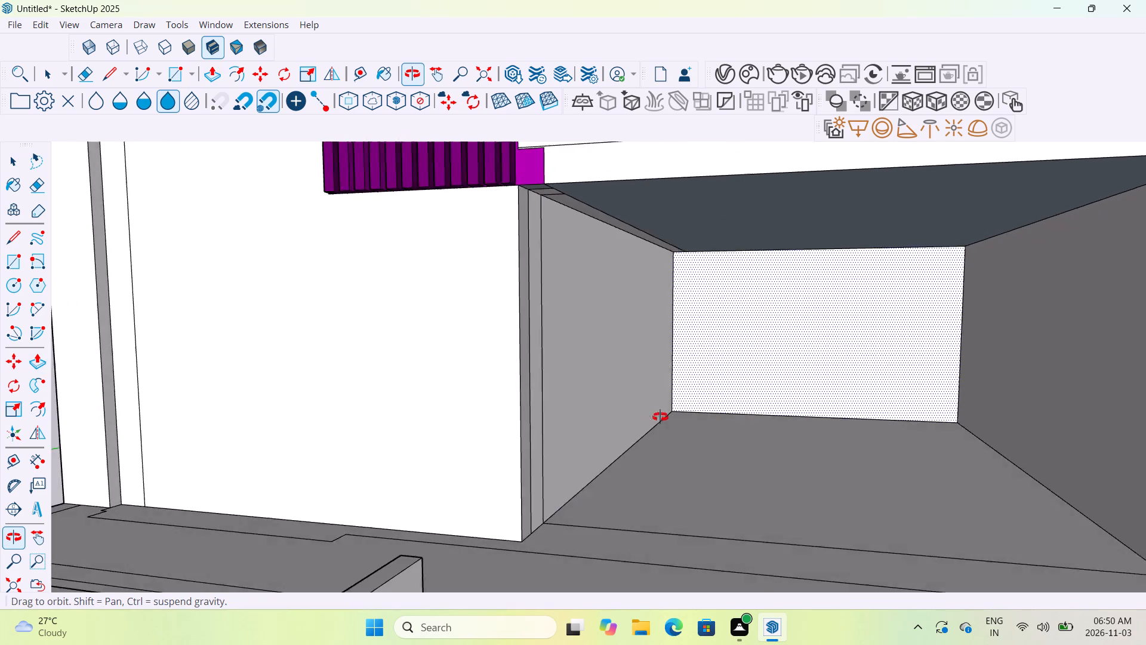
middle_click_drag(660, 417, 581, 381)
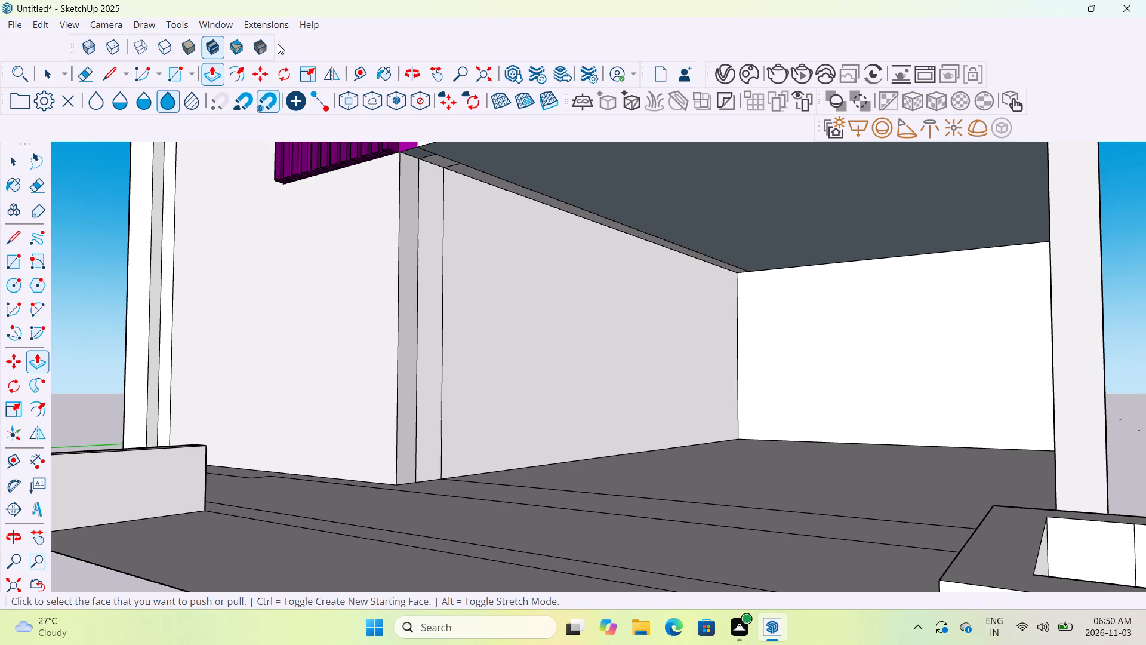
left_click(87, 76)
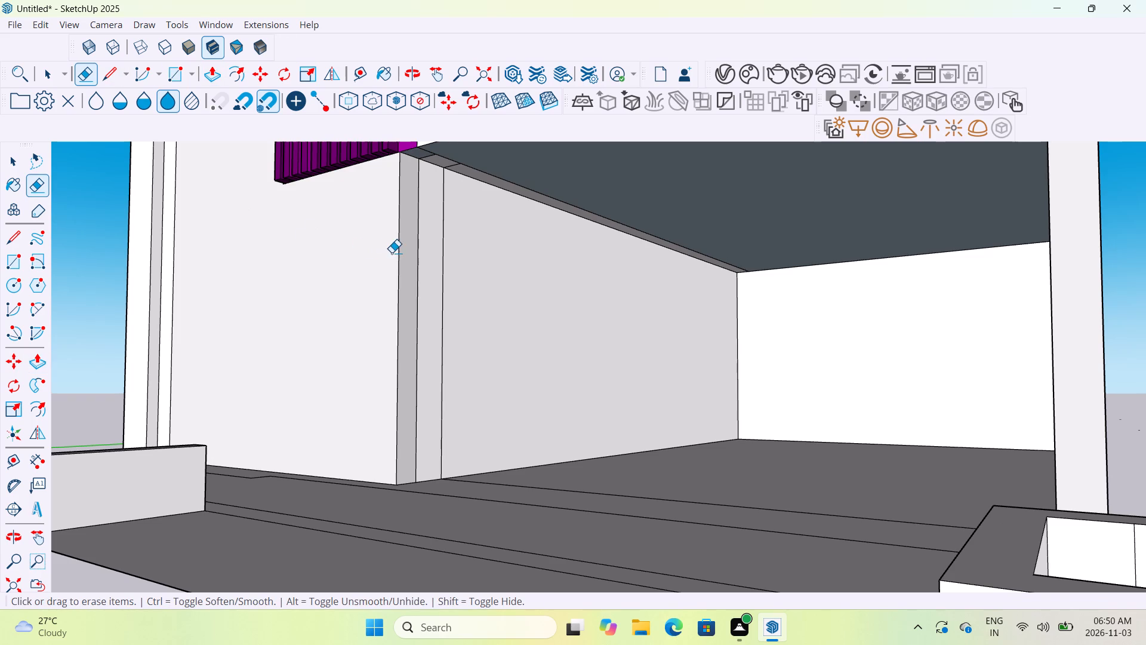
left_click_drag(407, 256, 455, 251)
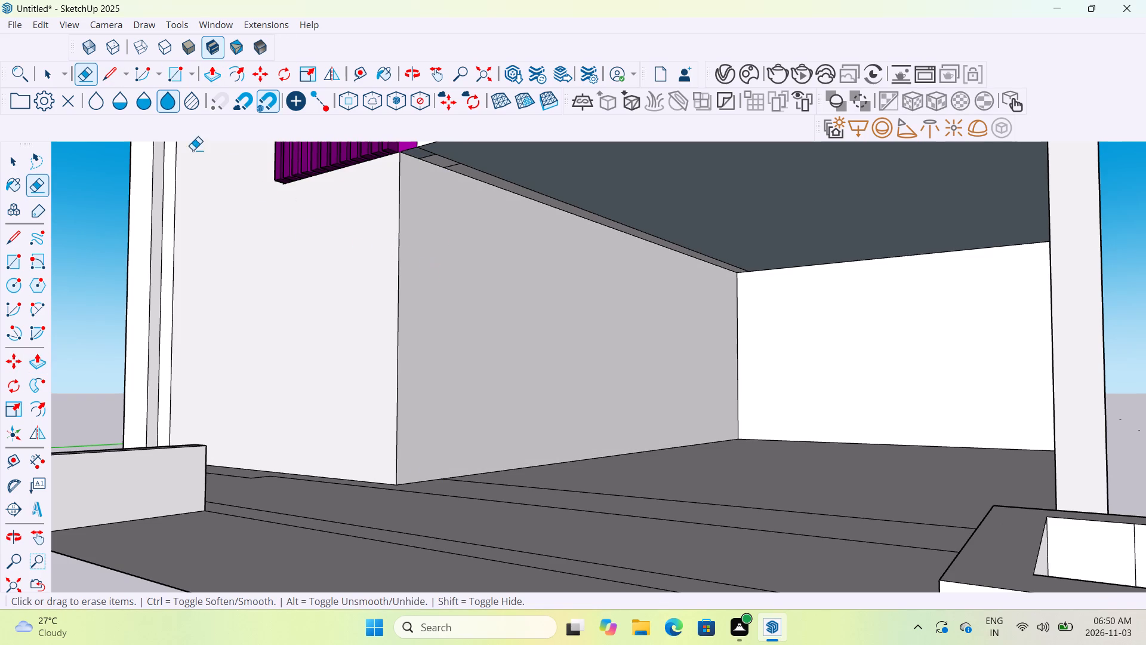
Draw a vertical line on the front wall from the violet panel's lower corner farthest from the bay down to the wall's base edge.
left_click(111, 80)
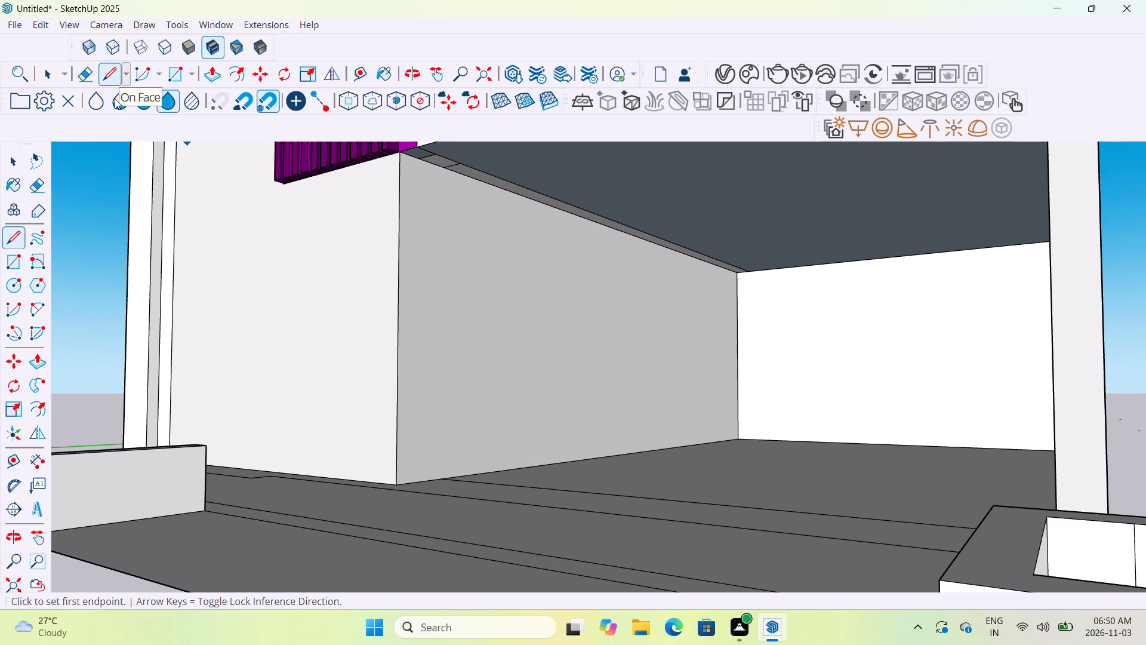
middle_click_drag(269, 267, 402, 248)
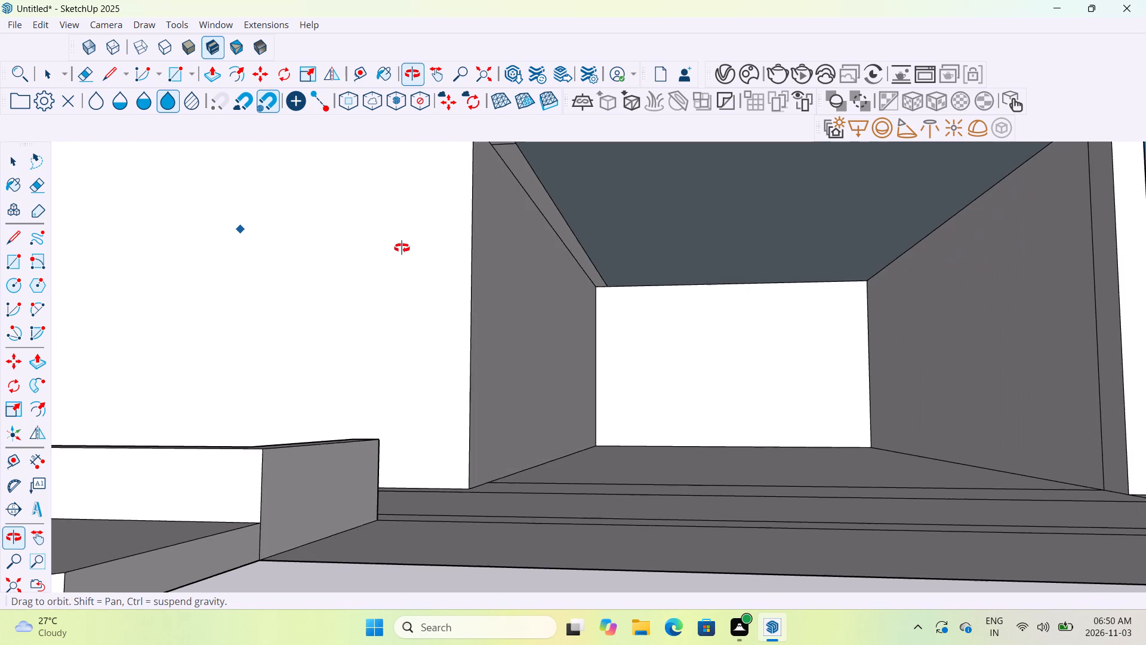
middle_click_drag(402, 248, 402, 276)
scroll(402, 276, "down", 6)
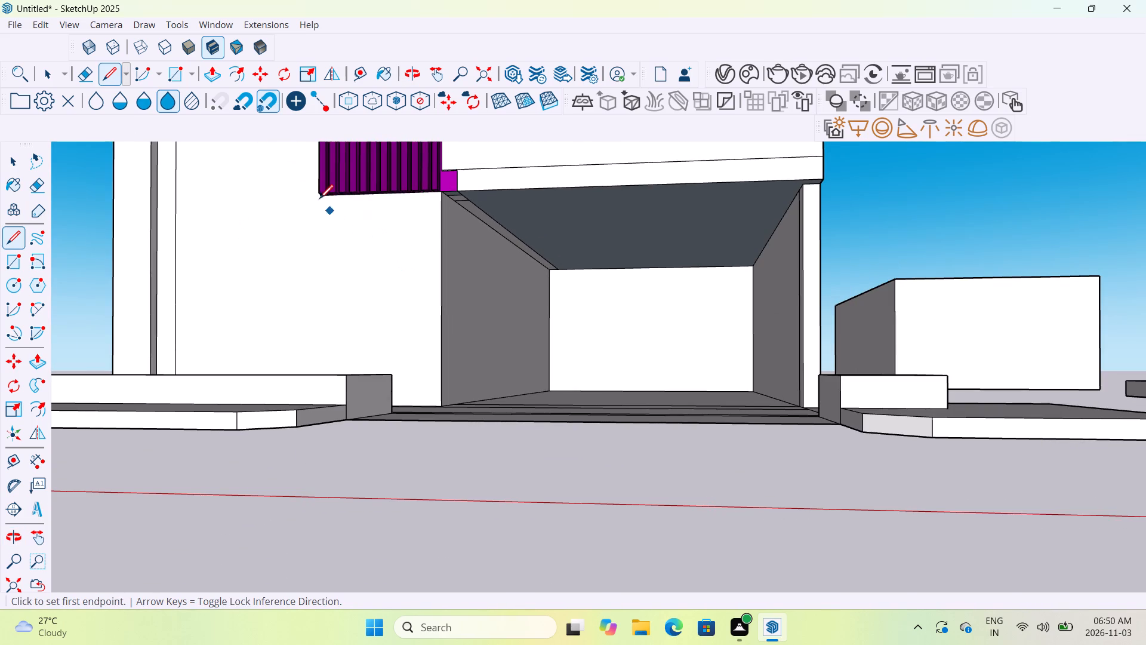
middle_click_drag(553, 232, 508, 238)
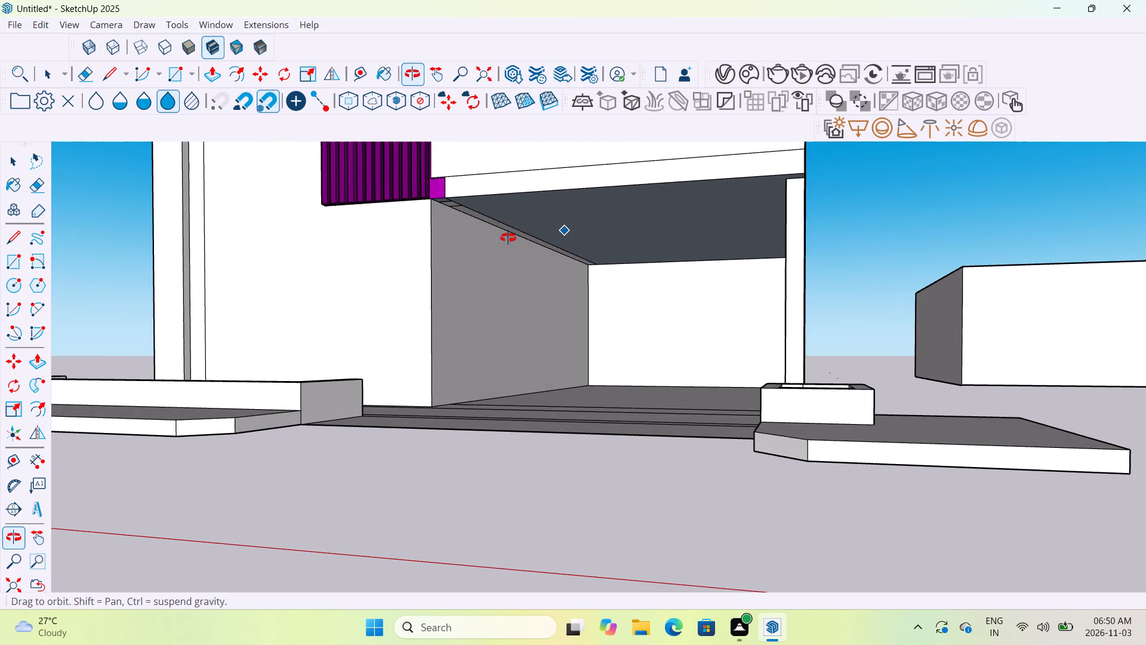
middle_click_drag(508, 238, 599, 279)
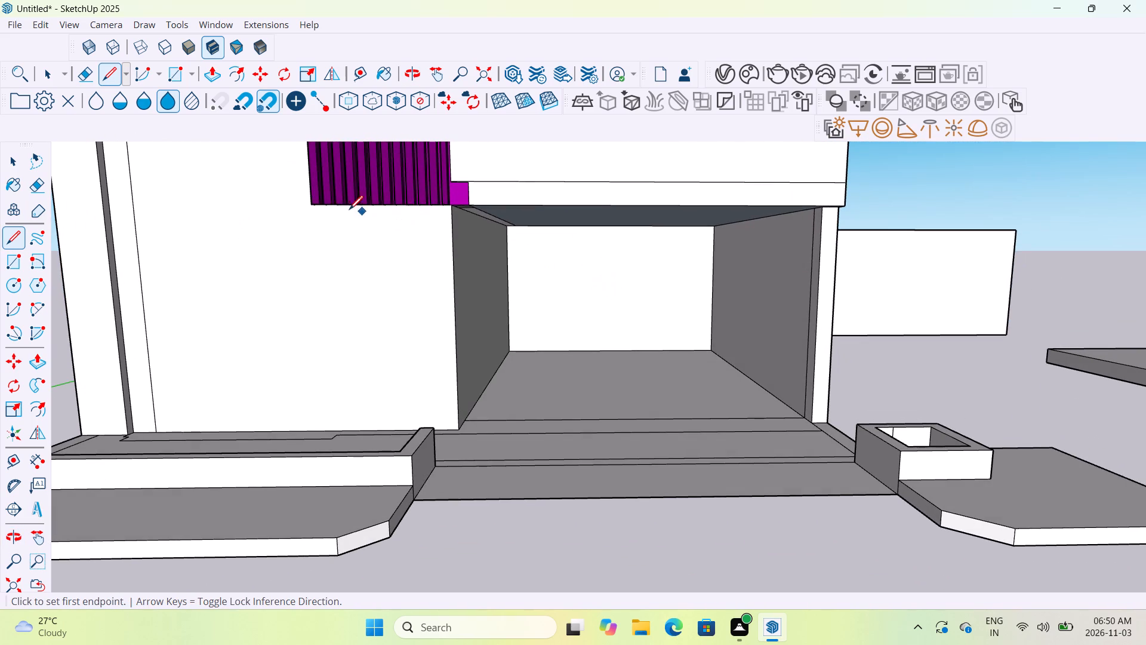
middle_click_drag(332, 211, 331, 176)
scroll(329, 204, "up", 12)
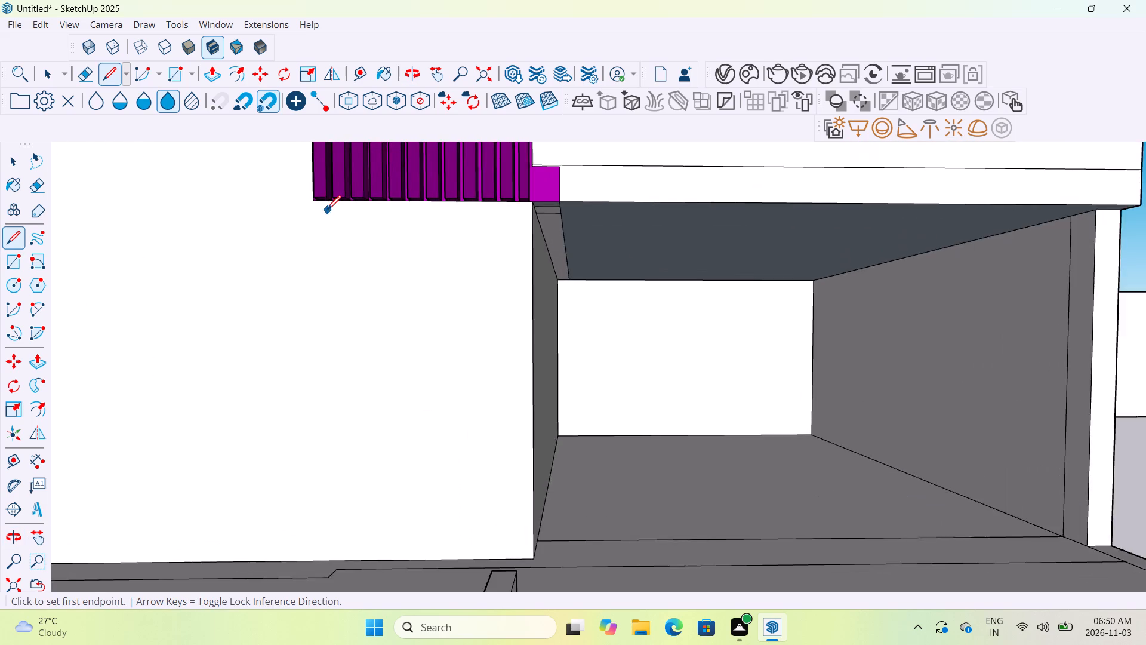
scroll(323, 210, "up", 9)
scroll(307, 192, "down", 1)
scroll(307, 192, "up", 2)
left_click(297, 191)
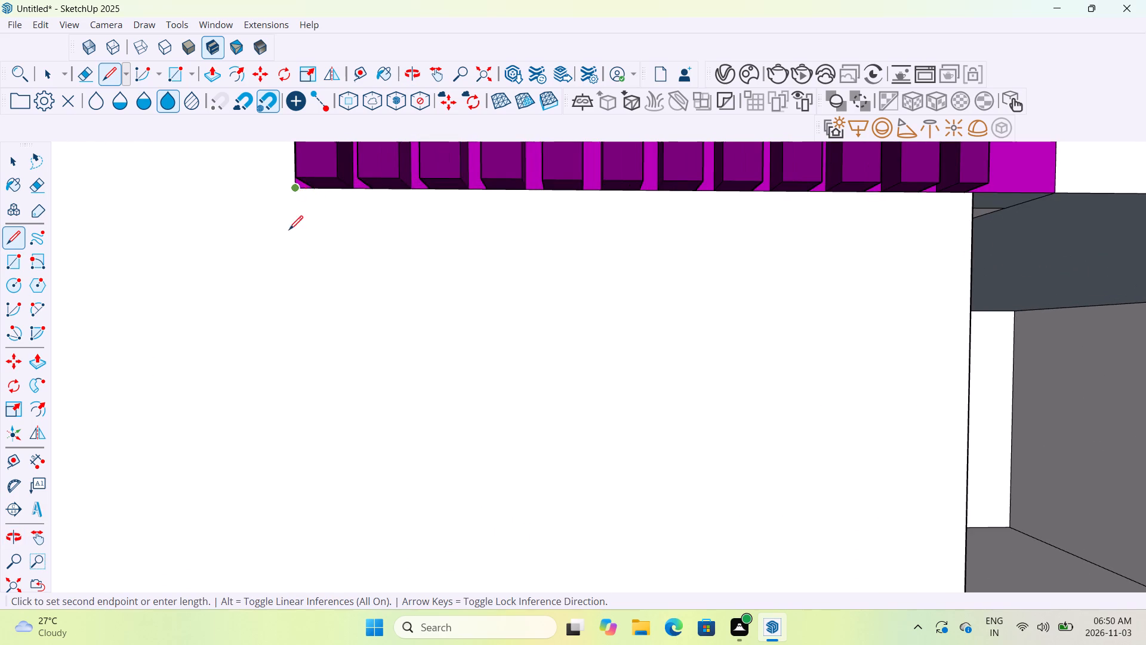
scroll(288, 257, "down", 15)
scroll(288, 262, "down", 9)
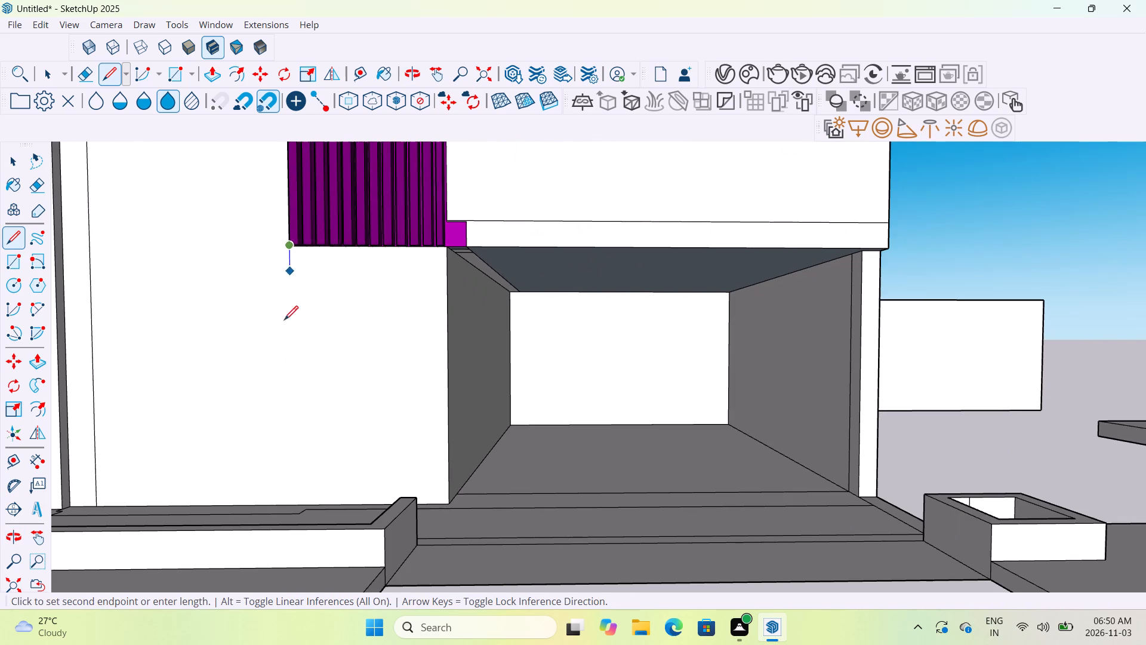
scroll(294, 505, "up", 8)
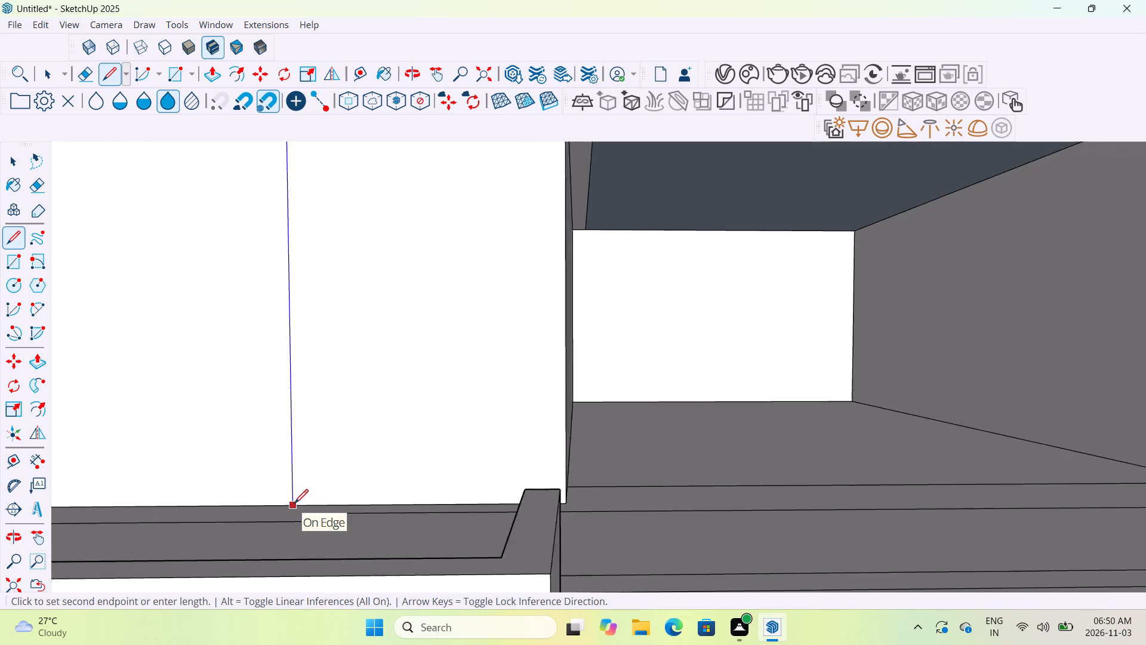
scroll(294, 505, "up", 13)
left_click(294, 506)
scroll(294, 506, "down", 9)
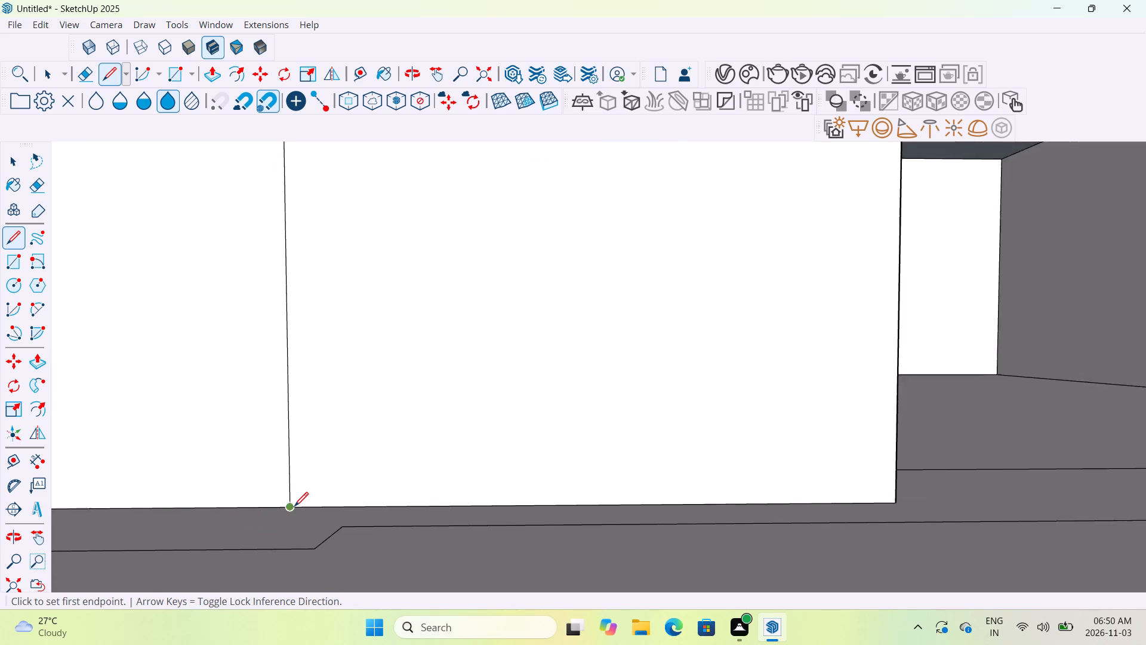
scroll(294, 508, "down", 15)
scroll(294, 508, "down", 8)
middle_click_drag(471, 511, 390, 524)
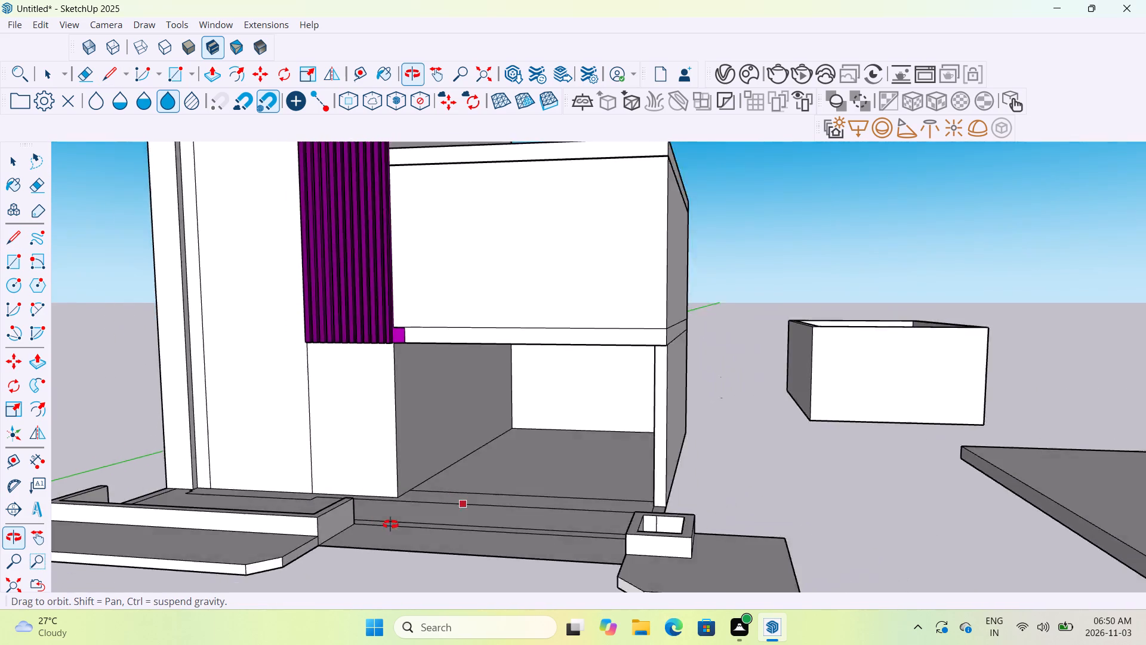
middle_click_drag(390, 524, 343, 462)
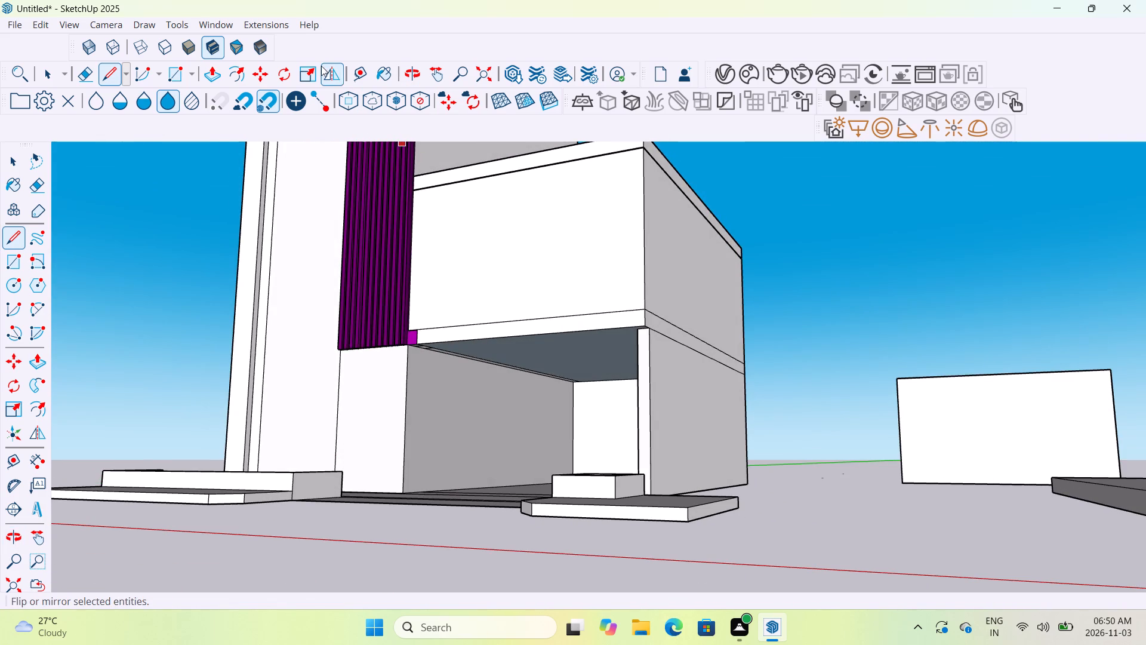
Erase the leftover edges of the narrow strip along the bay ceiling beside the side wall to merge it with the ceiling.
left_click(204, 70)
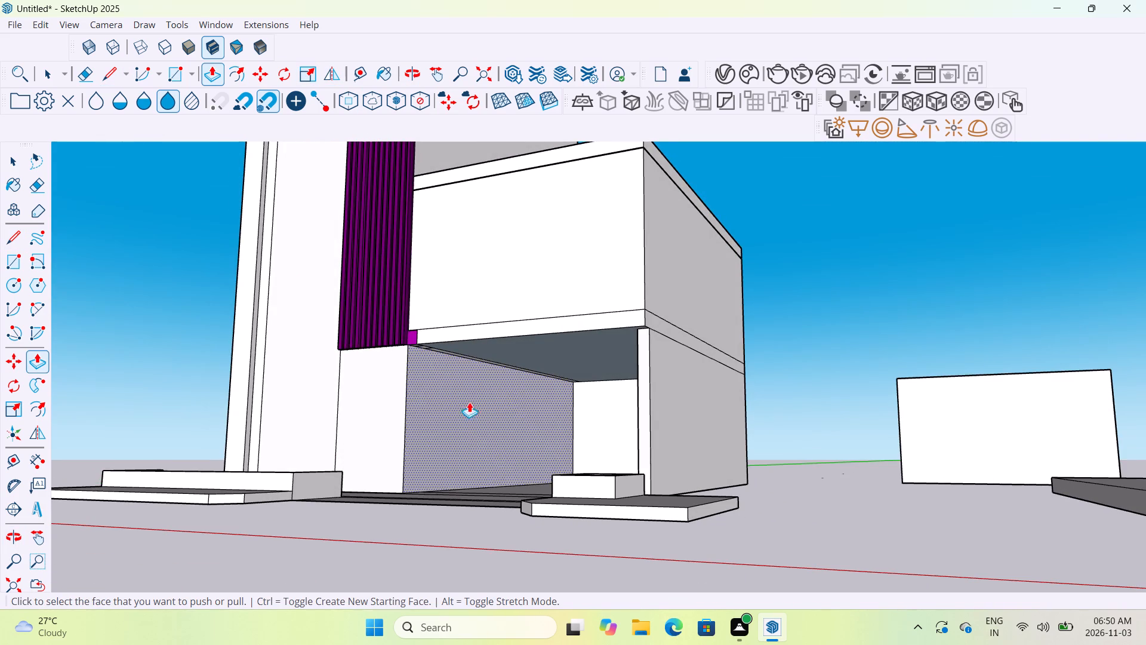
middle_click_drag(470, 403, 442, 431)
scroll(491, 354, "up", 12)
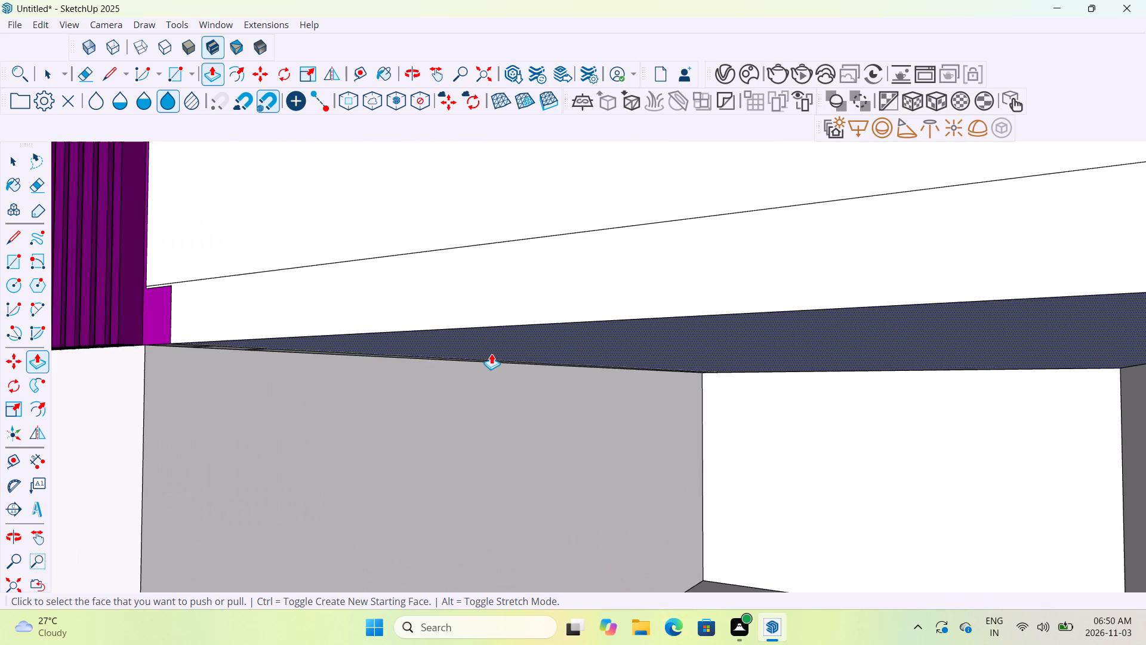
scroll(491, 354, "up", 1)
middle_click_drag(448, 389, 439, 338)
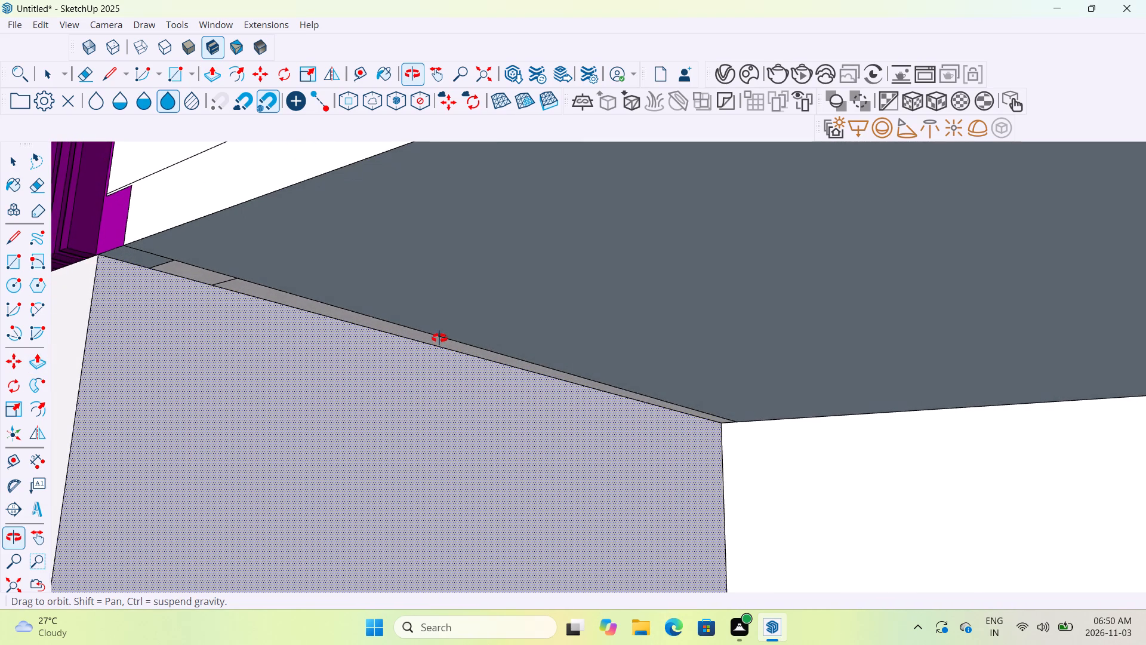
middle_click_drag(439, 338, 446, 316)
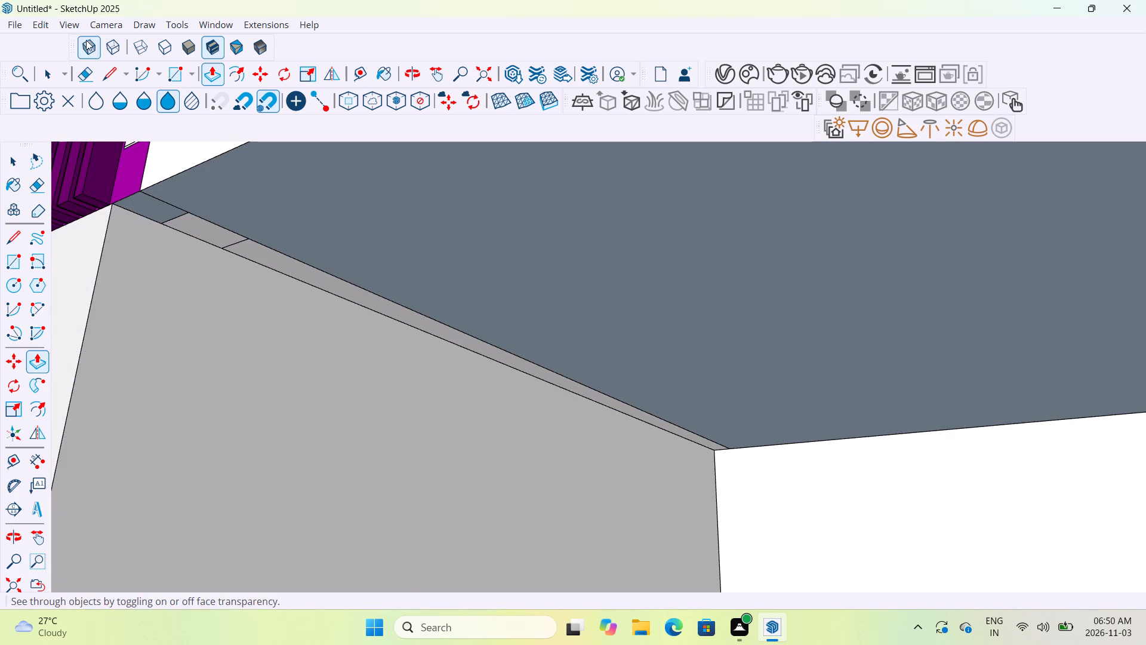
left_click(85, 70)
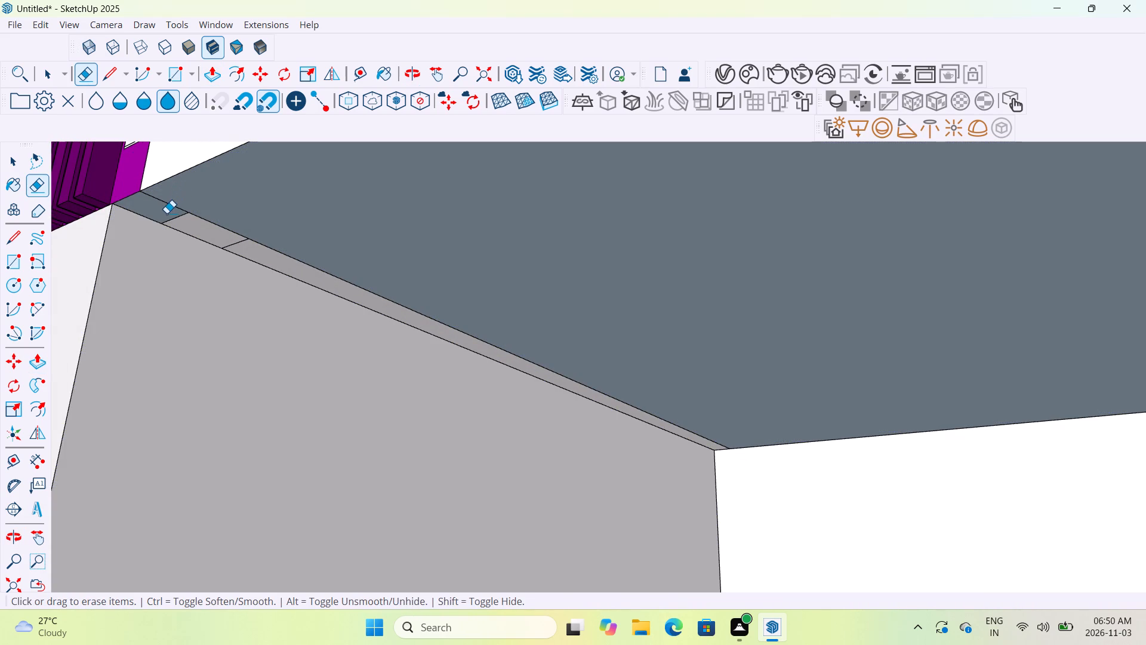
left_click_drag(167, 213, 213, 224)
left_click_drag(217, 234, 218, 235)
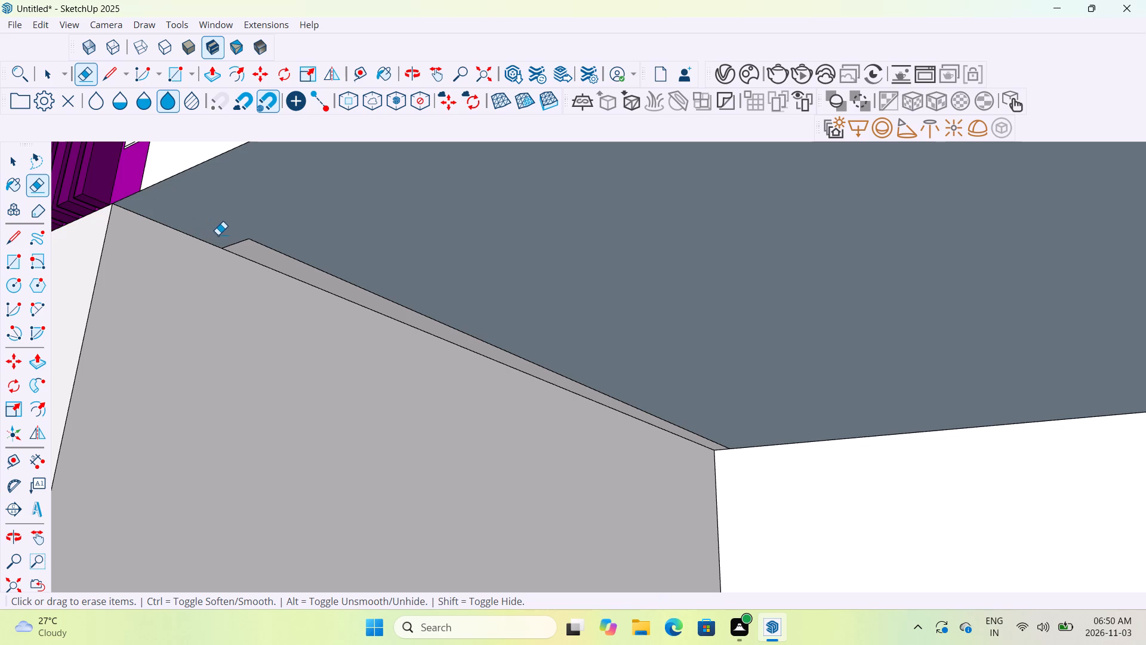
left_click_drag(218, 235, 281, 247)
Push/Pull the bay's side wall back to the vertical line beneath the violet panel's far lower corner.
scroll(285, 248, "down", 7)
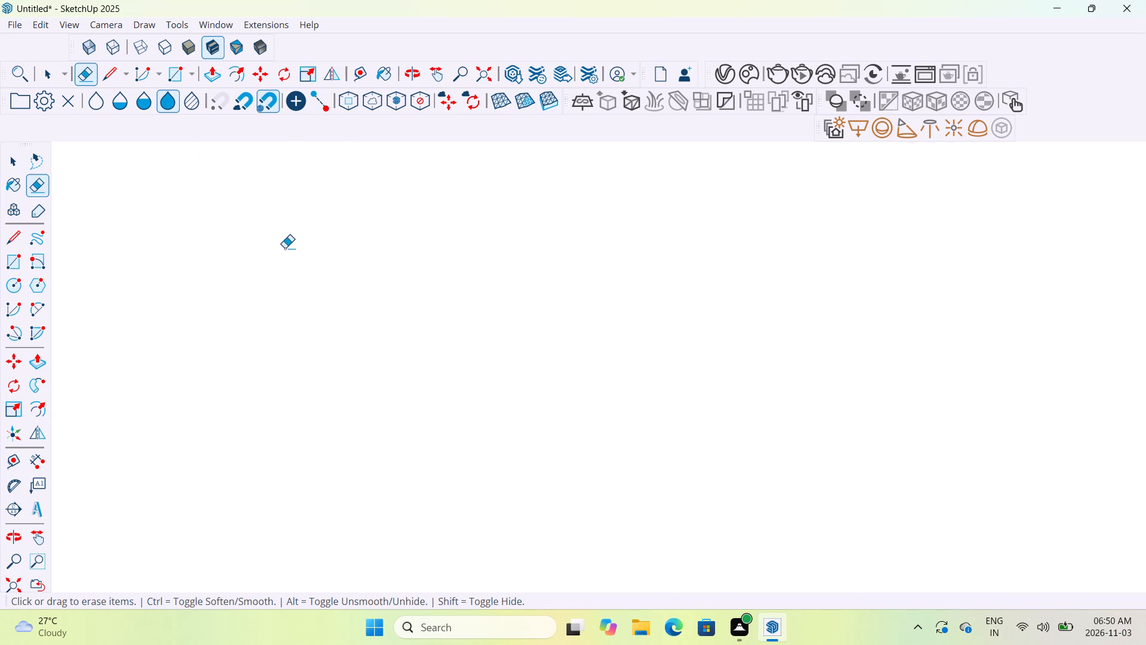
scroll(288, 248, "down", 20)
scroll(288, 248, "down", 14)
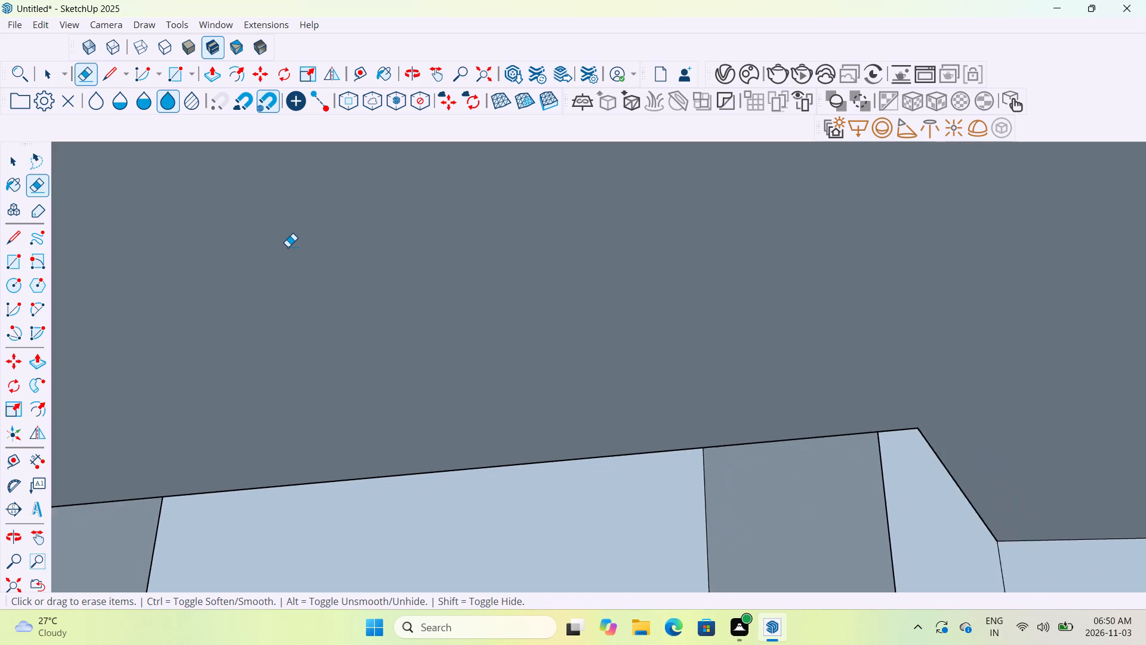
scroll(288, 247, "down", 20)
scroll(288, 247, "down", 20)
scroll(288, 247, "down", 7)
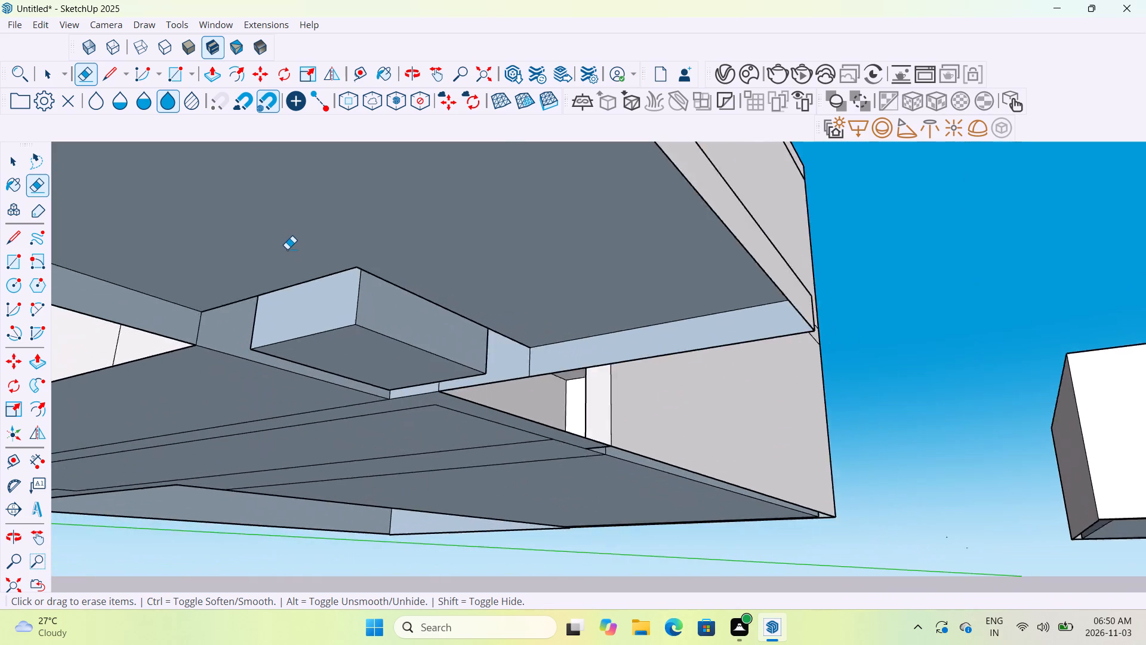
scroll(287, 249, "down", 19)
middle_click_drag(298, 178, 350, 270)
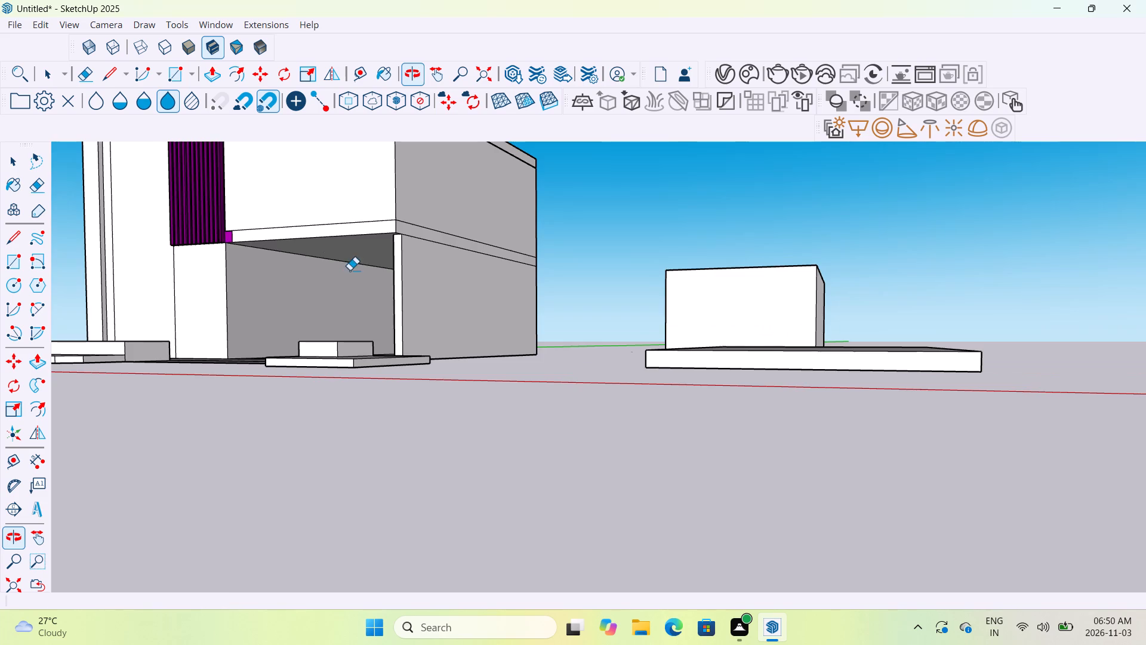
scroll(321, 252, "up", 7)
middle_click_drag(329, 282, 389, 225)
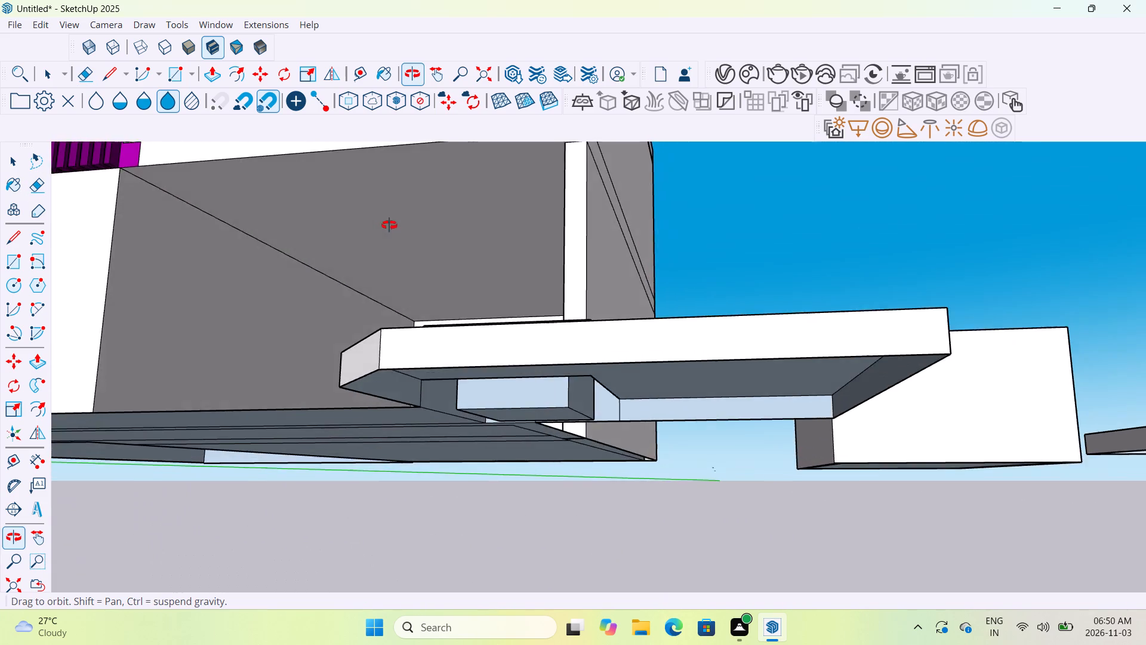
middle_click_drag(389, 225, 442, 321)
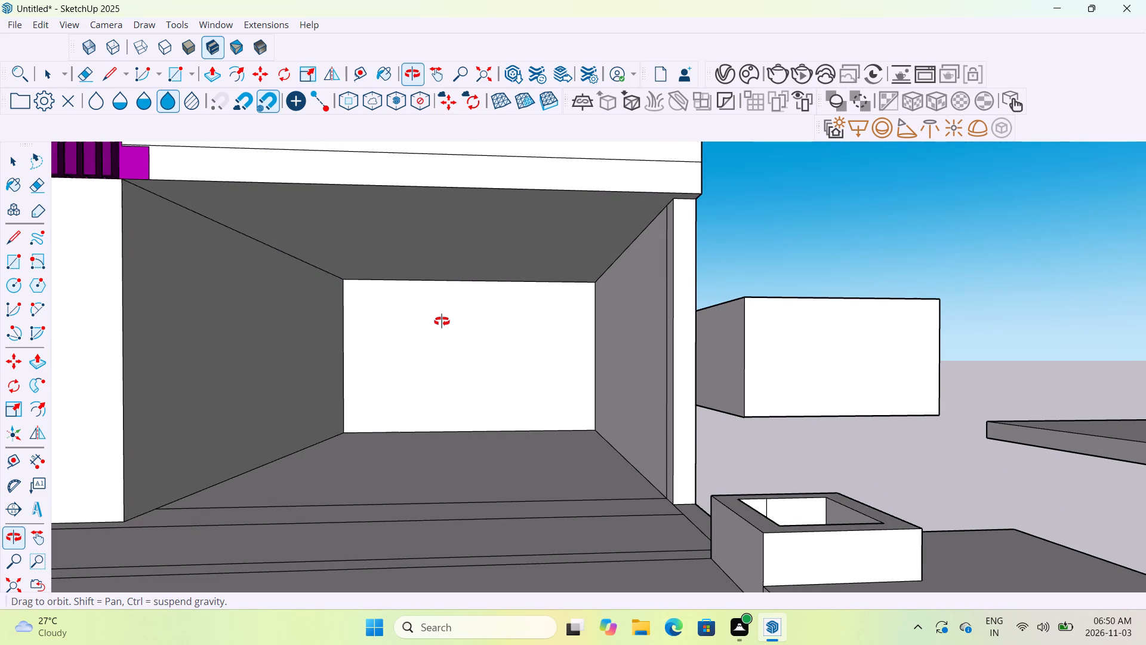
middle_click_drag(442, 321, 417, 324)
middle_click_drag(467, 254, 304, 235)
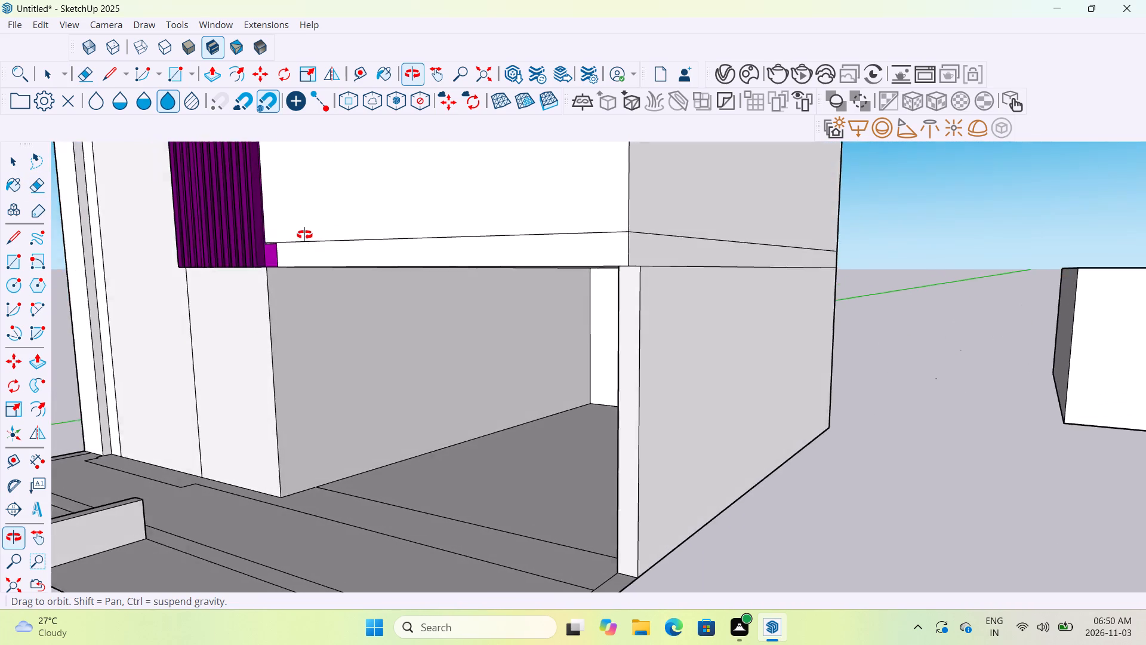
middle_click_drag(304, 235, 303, 235)
scroll(379, 377, "up", 6)
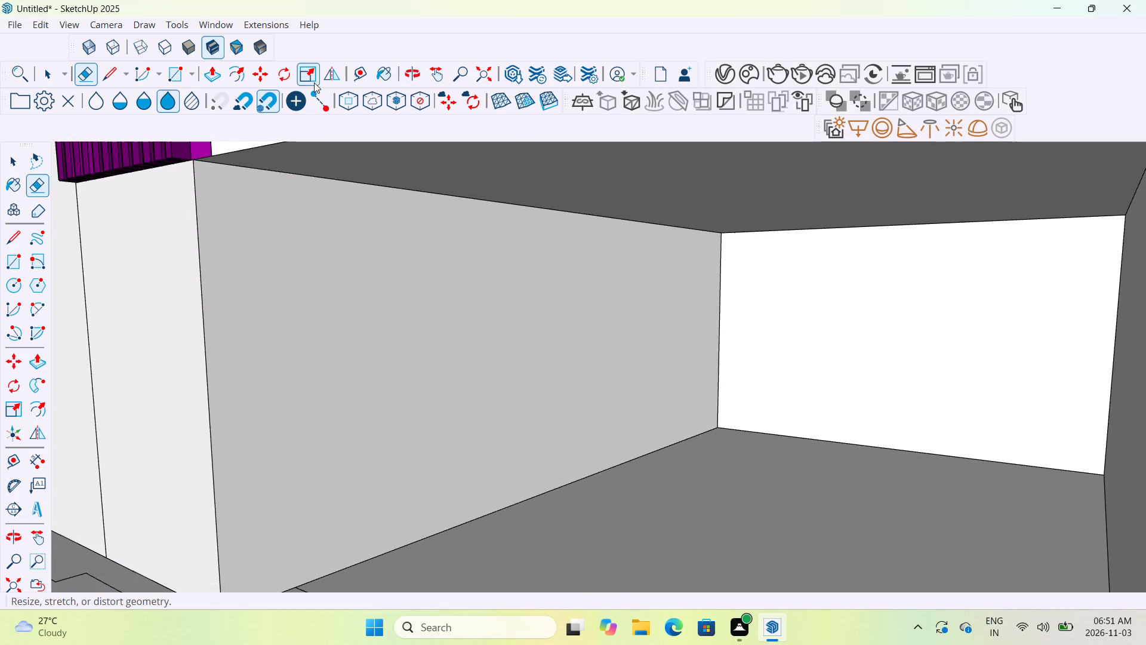
left_click(216, 72)
left_click(288, 271)
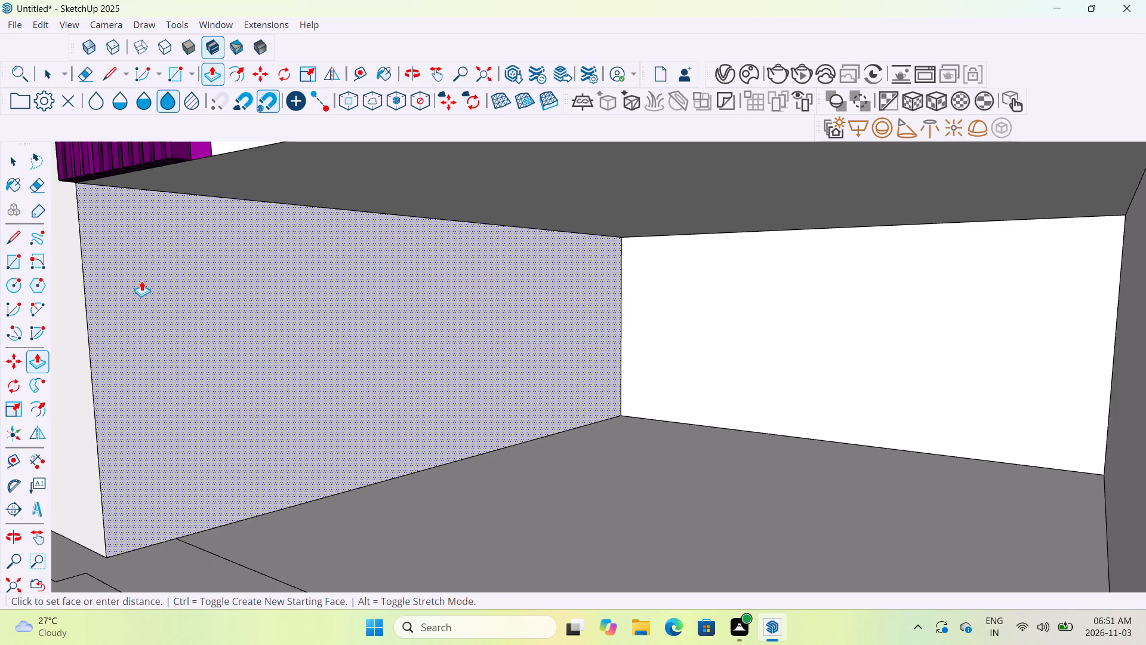
left_click(141, 281)
Examine the widened bay and the small violet square projecting from the base of the ribbed panel onto the adjoining block's band.
scroll(141, 281, "down", 15)
middle_click_drag(140, 309, 228, 311)
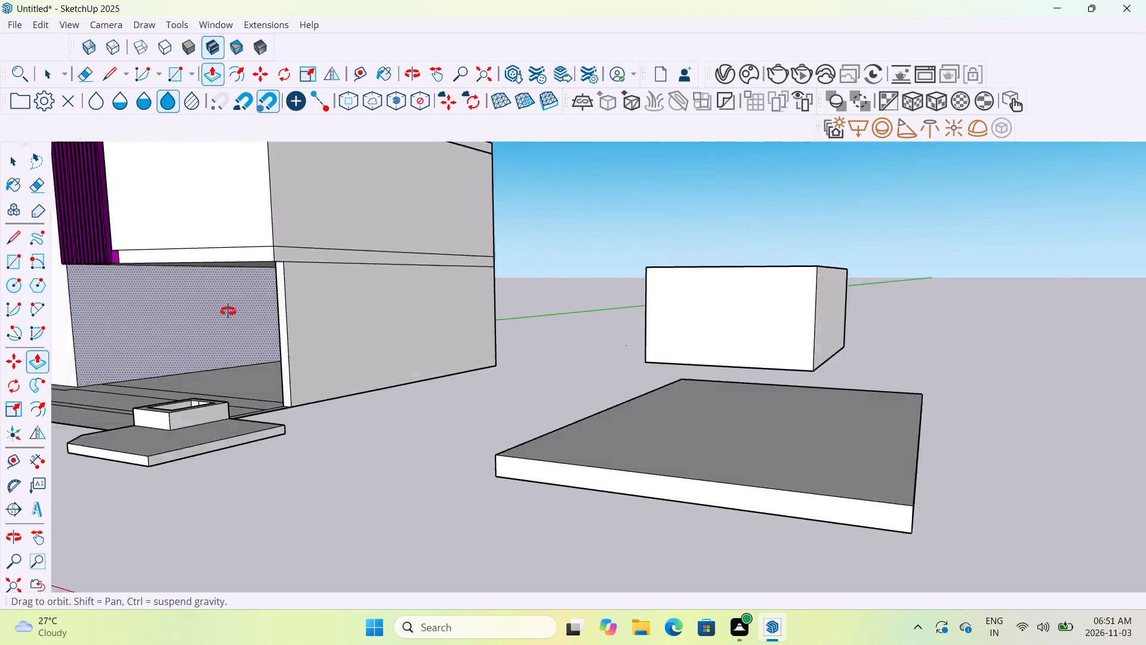
middle_click_drag(228, 311, 285, 322)
scroll(285, 322, "down", 12)
middle_click_drag(196, 352, 298, 369)
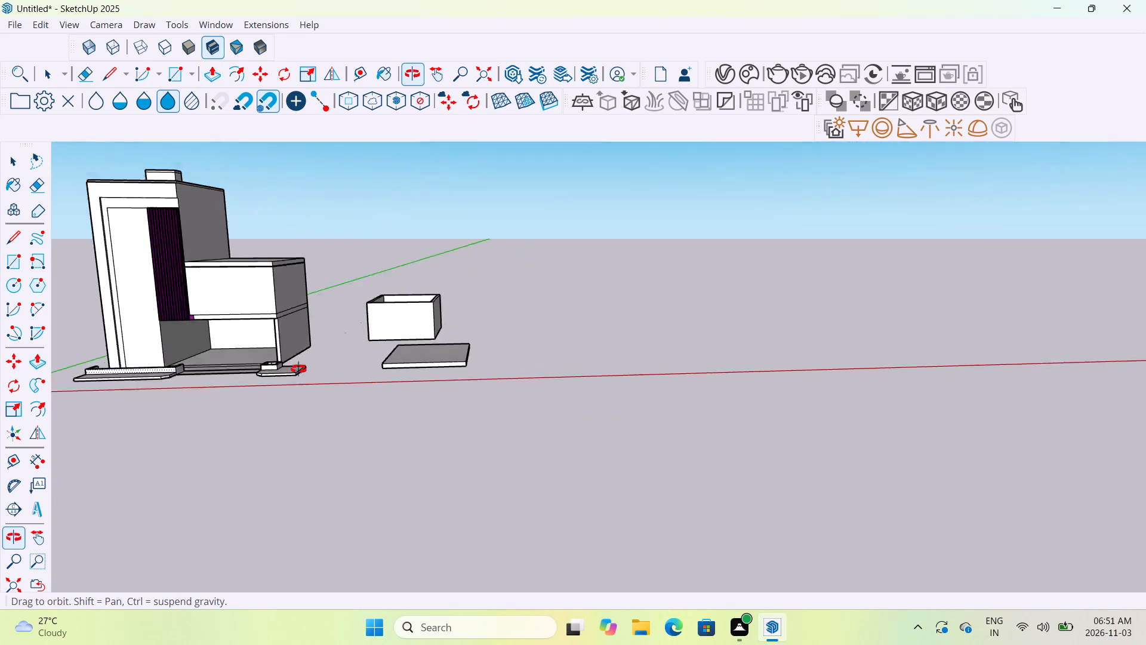
middle_click_drag(298, 369, 367, 355)
scroll(166, 321, "up", 7)
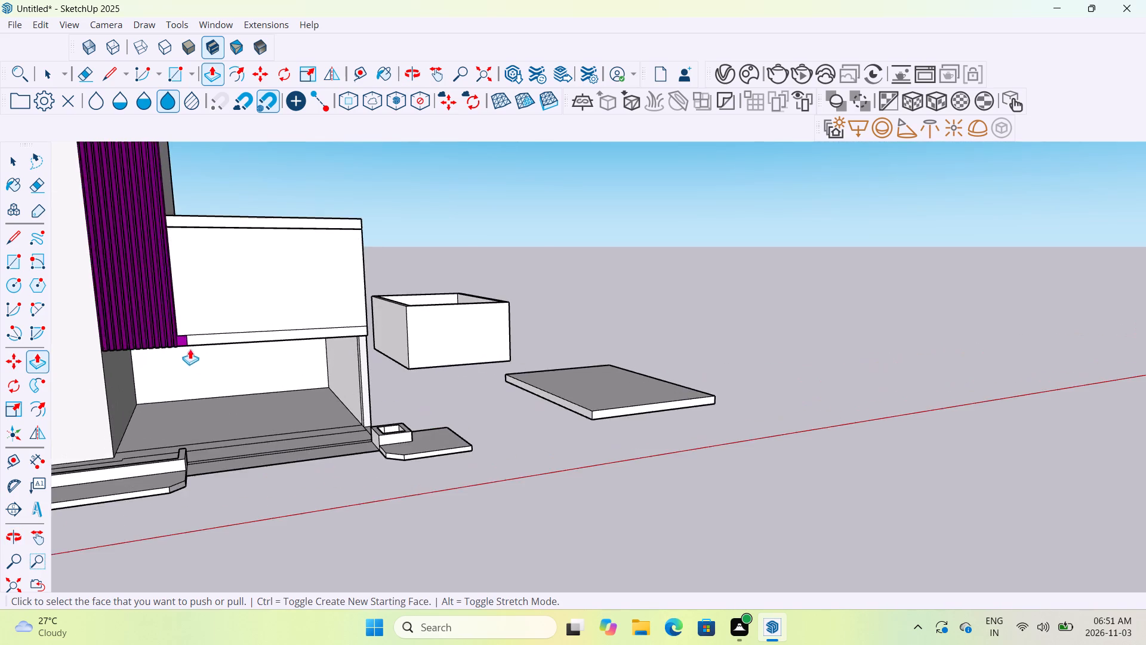
scroll(201, 354, "up", 11)
scroll(149, 309, "down", 6)
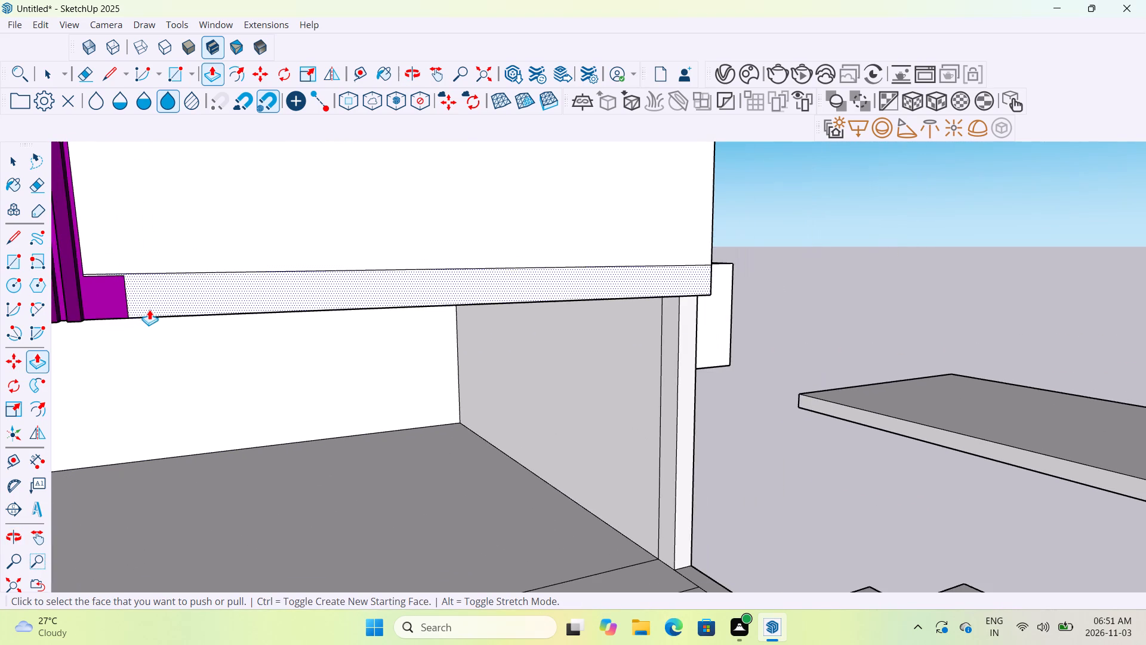
scroll(123, 302, "down", 1)
middle_click_drag(123, 302, 170, 309)
scroll(170, 309, "down", 5)
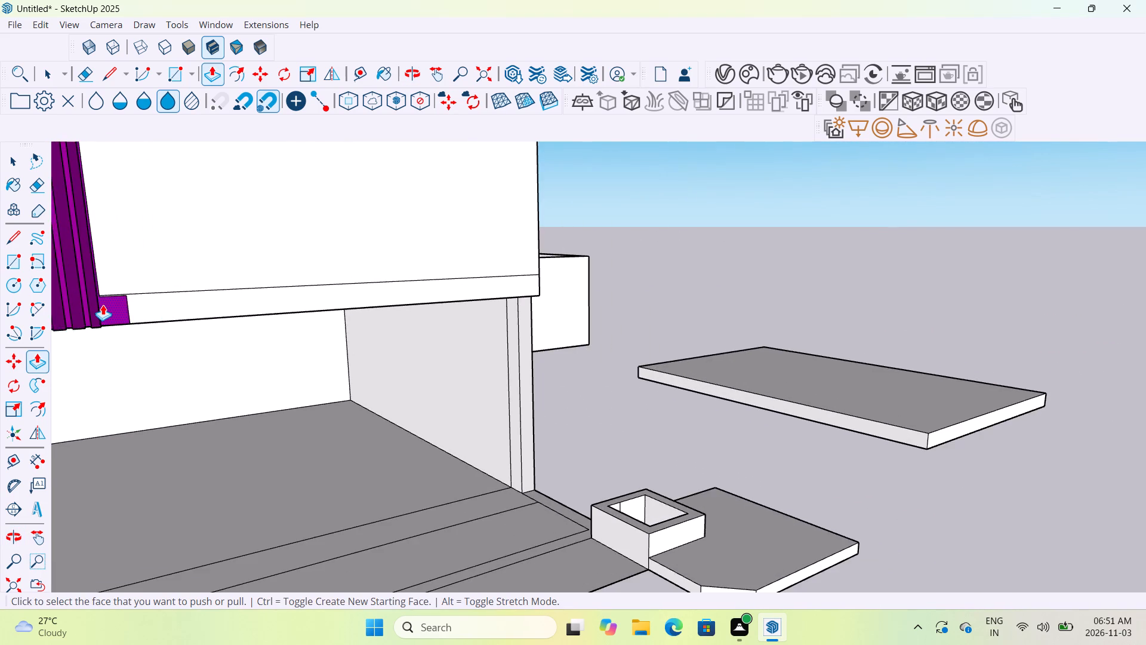
scroll(103, 305, "up", 12)
middle_click_drag(103, 305, 61, 323)
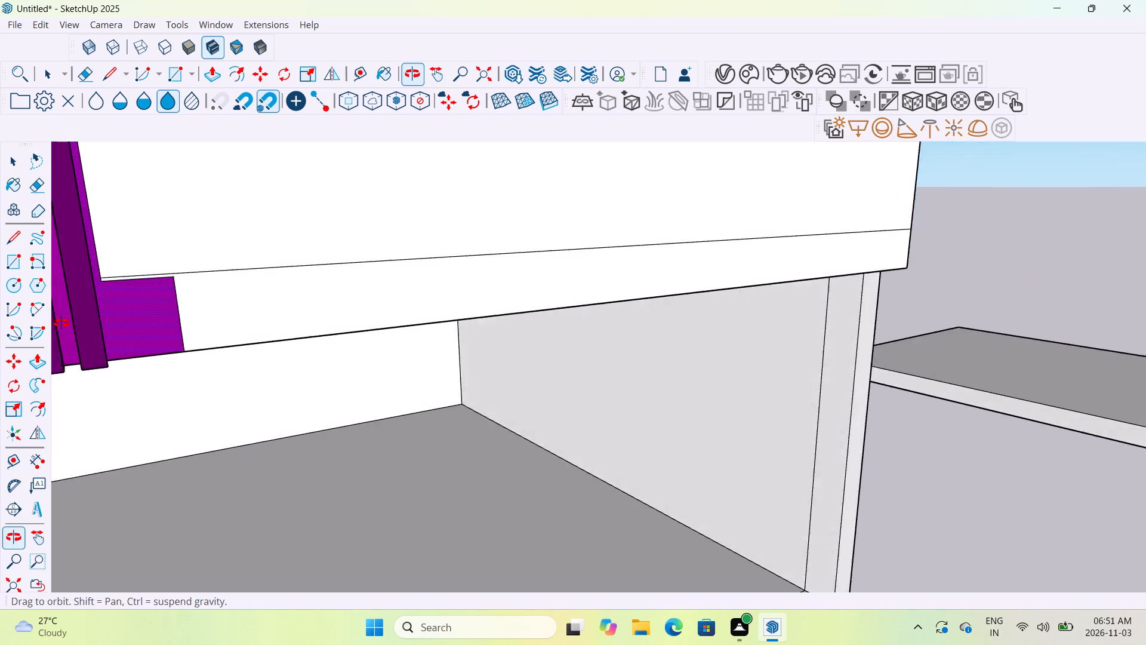
middle_click_drag(61, 323, 11, 322)
scroll(108, 323, "down", 20)
scroll(108, 323, "down", 5)
scroll(135, 309, "up", 1)
scroll(135, 309, "down", 3)
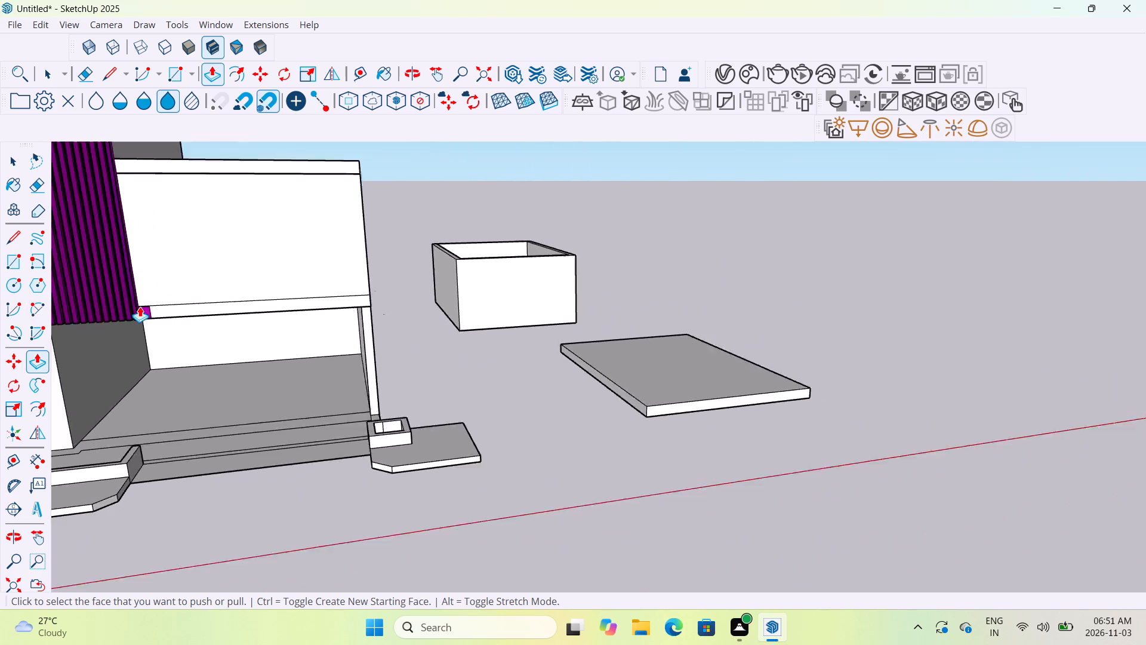
scroll(140, 306, "down", 4)
scroll(141, 304, "up", 1)
scroll(143, 303, "down", 9)
scroll(114, 294, "up", 20)
scroll(114, 294, "up", 1)
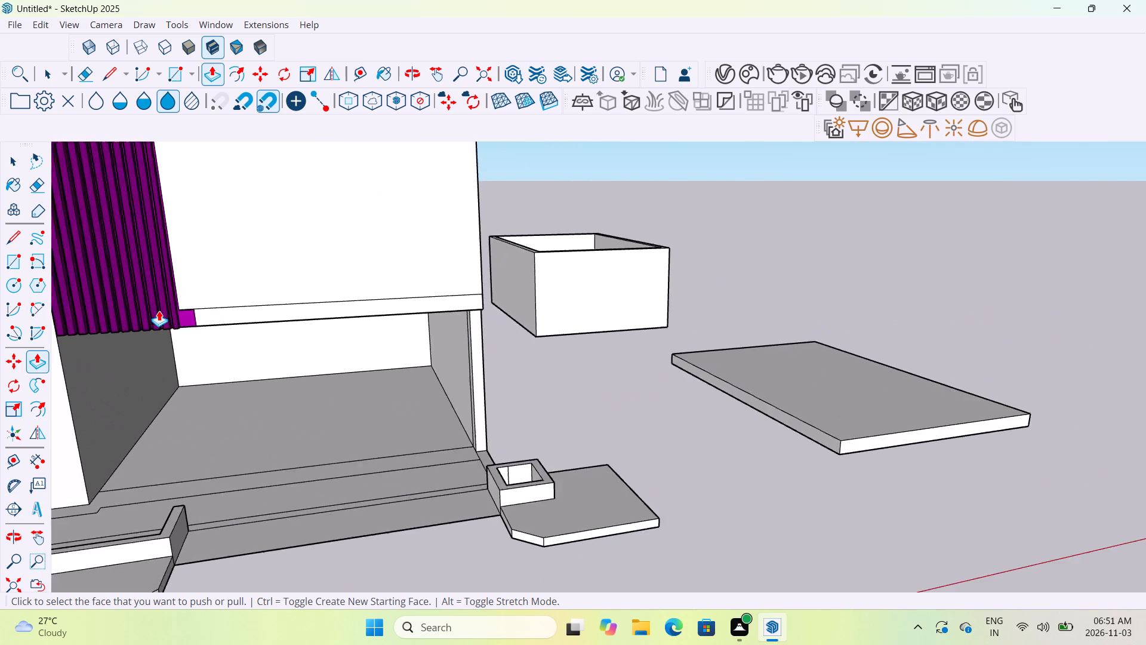
scroll(159, 311, "up", 7)
scroll(159, 311, "down", 1)
scroll(159, 311, "up", 9)
scroll(174, 298, "up", 15)
scroll(238, 327, "up", 7)
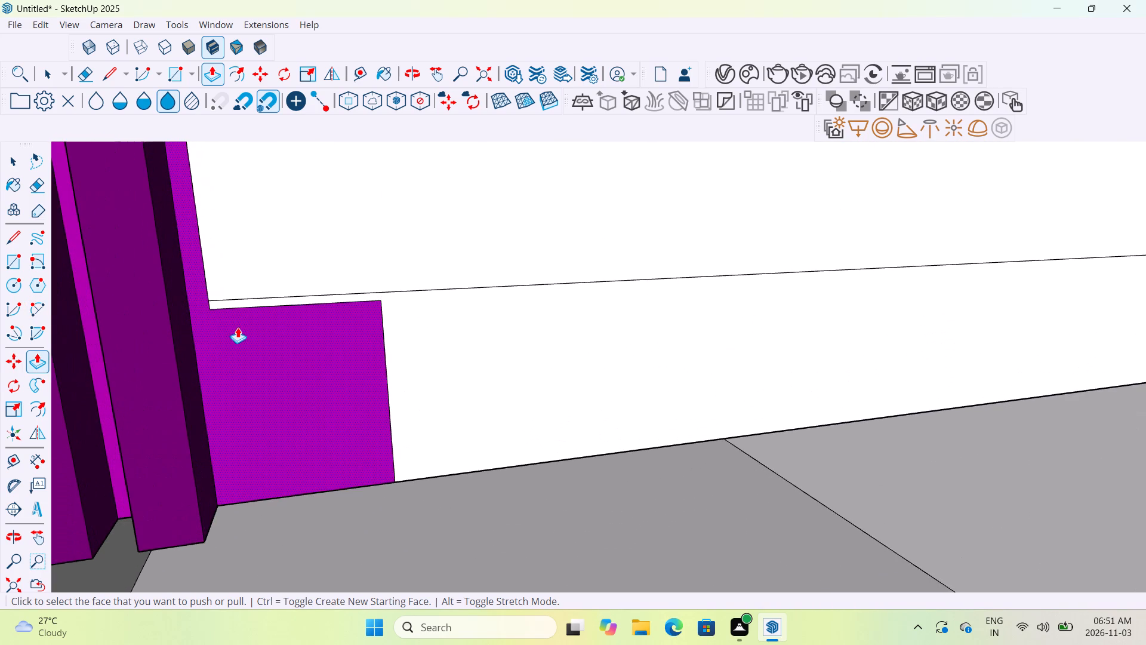
middle_click_drag(233, 335, 255, 305)
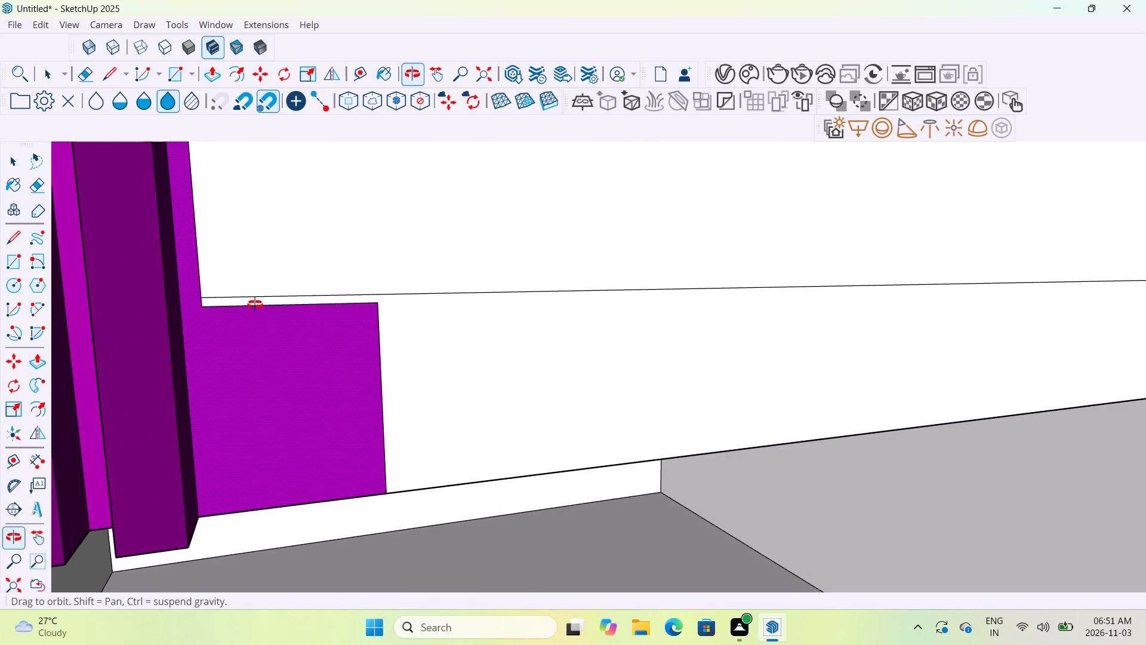
middle_click_drag(255, 305, 305, 319)
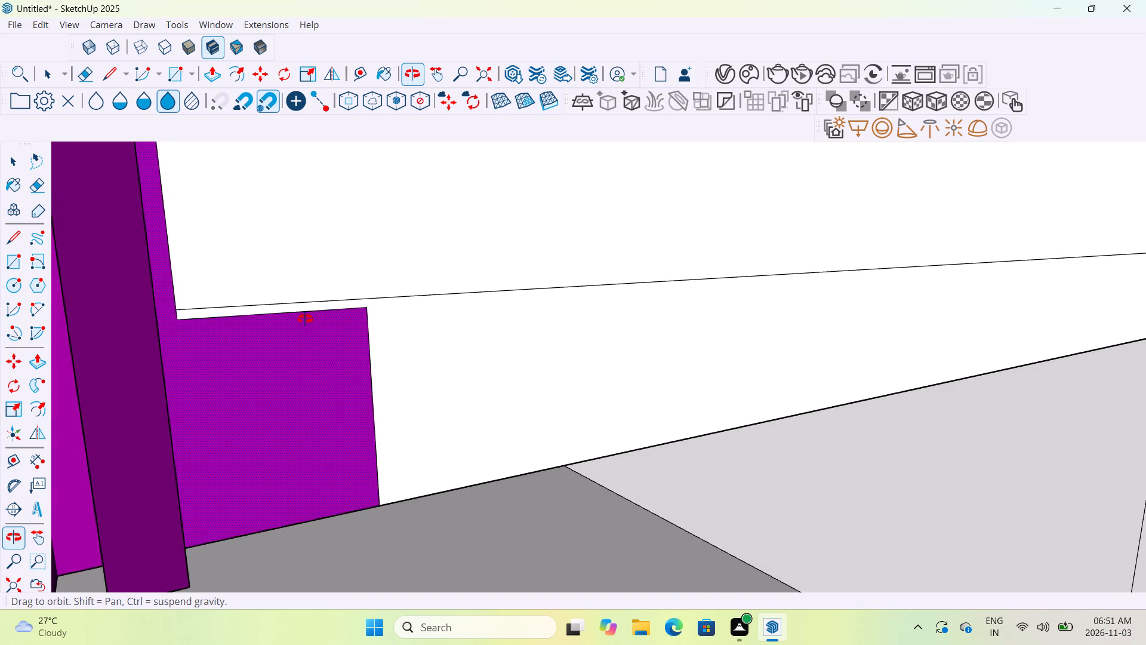
middle_click_drag(305, 319, 201, 340)
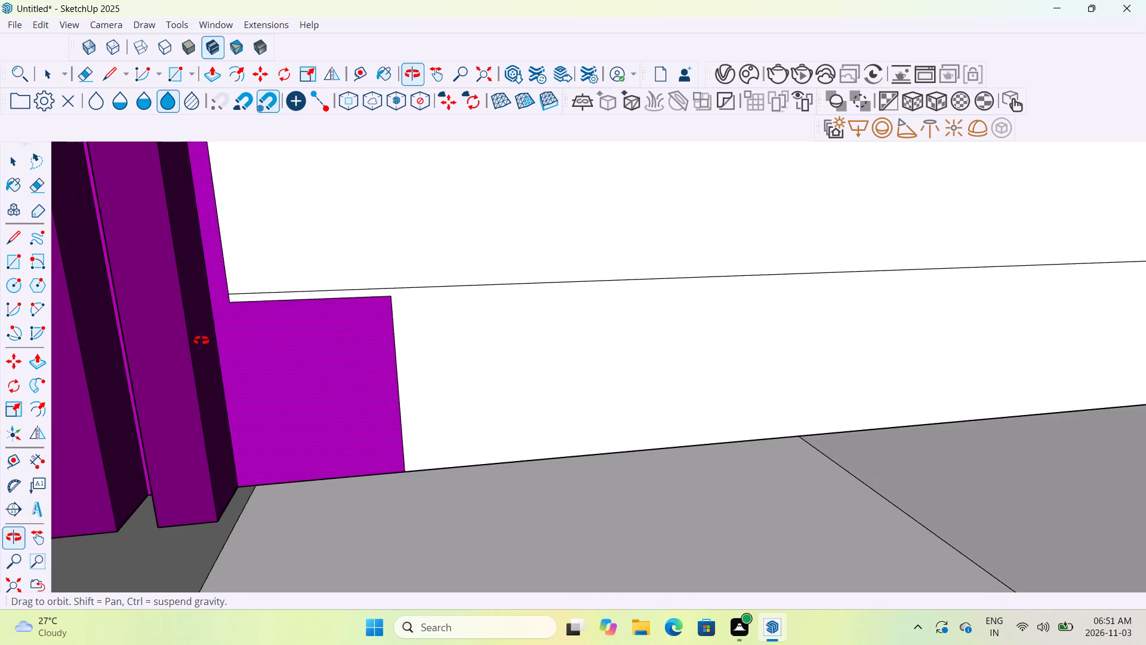
middle_click_drag(201, 340, 199, 341)
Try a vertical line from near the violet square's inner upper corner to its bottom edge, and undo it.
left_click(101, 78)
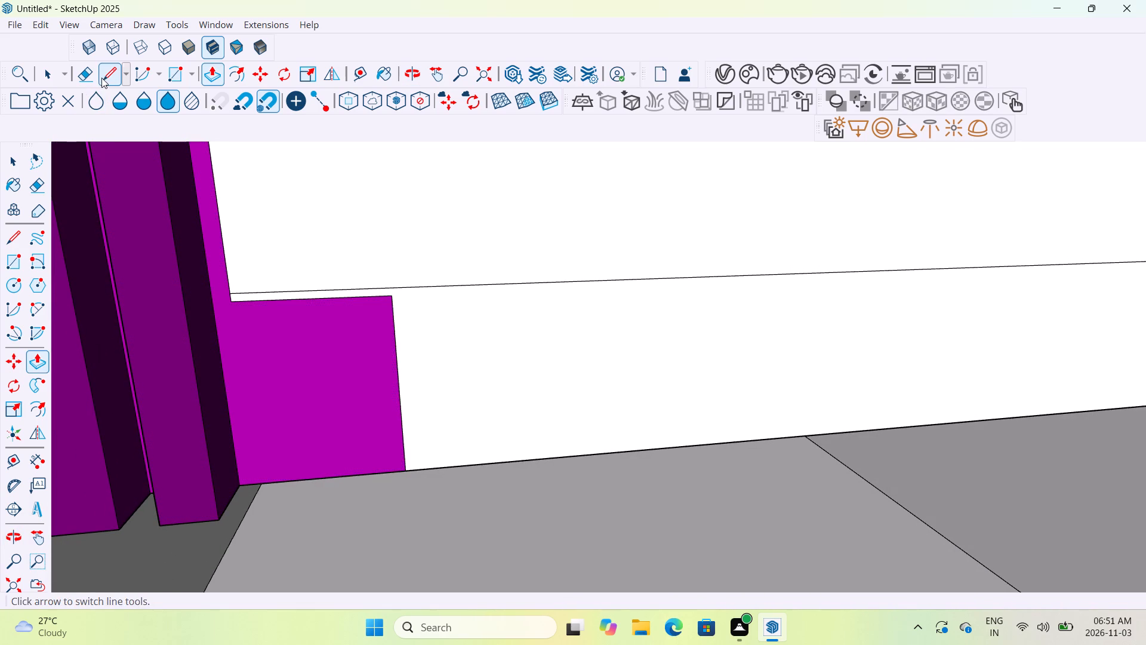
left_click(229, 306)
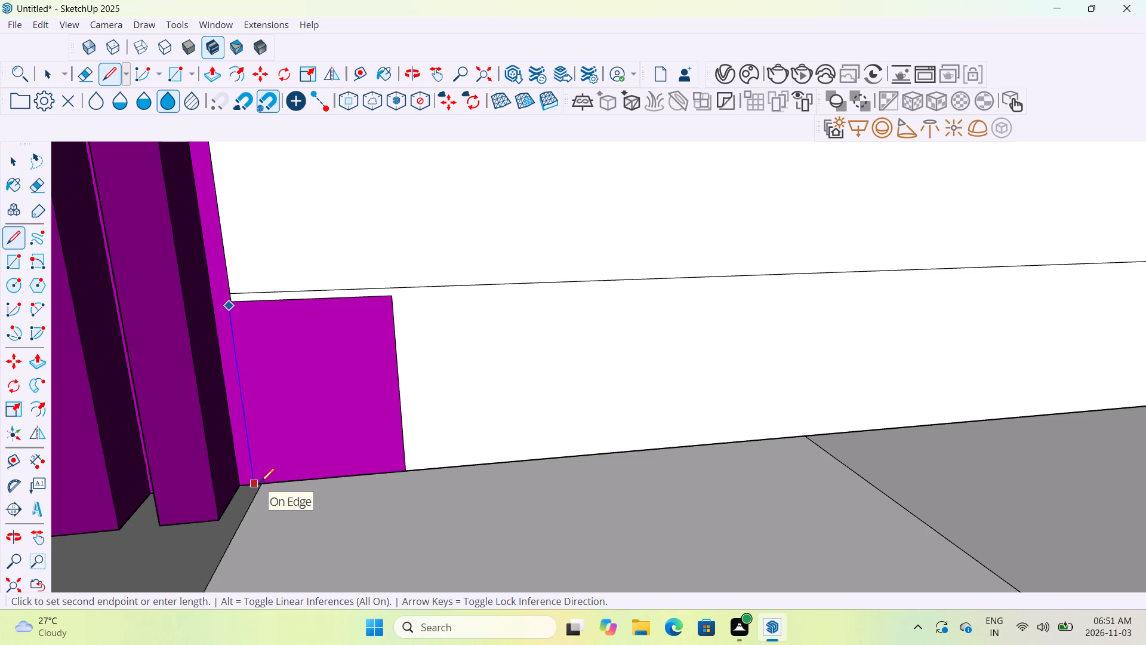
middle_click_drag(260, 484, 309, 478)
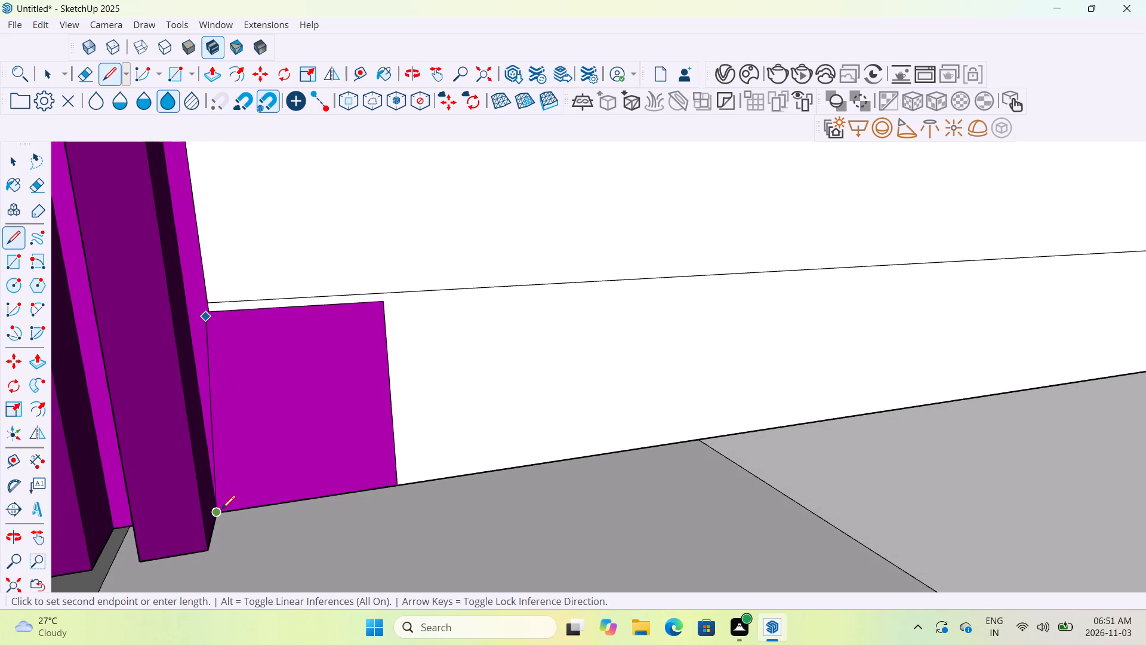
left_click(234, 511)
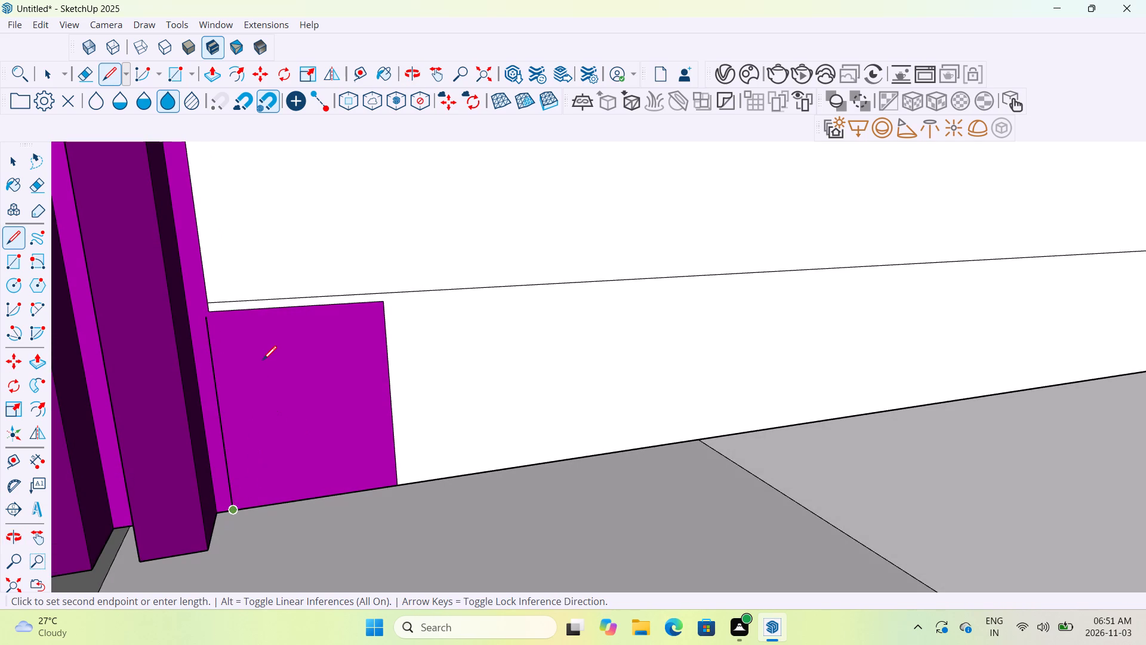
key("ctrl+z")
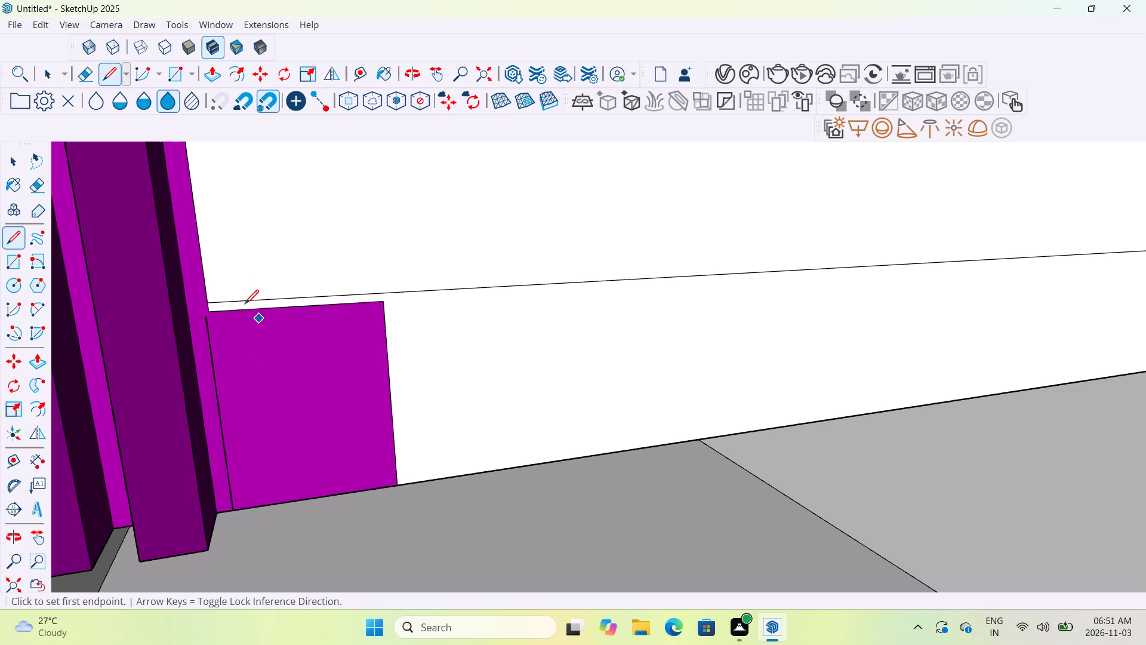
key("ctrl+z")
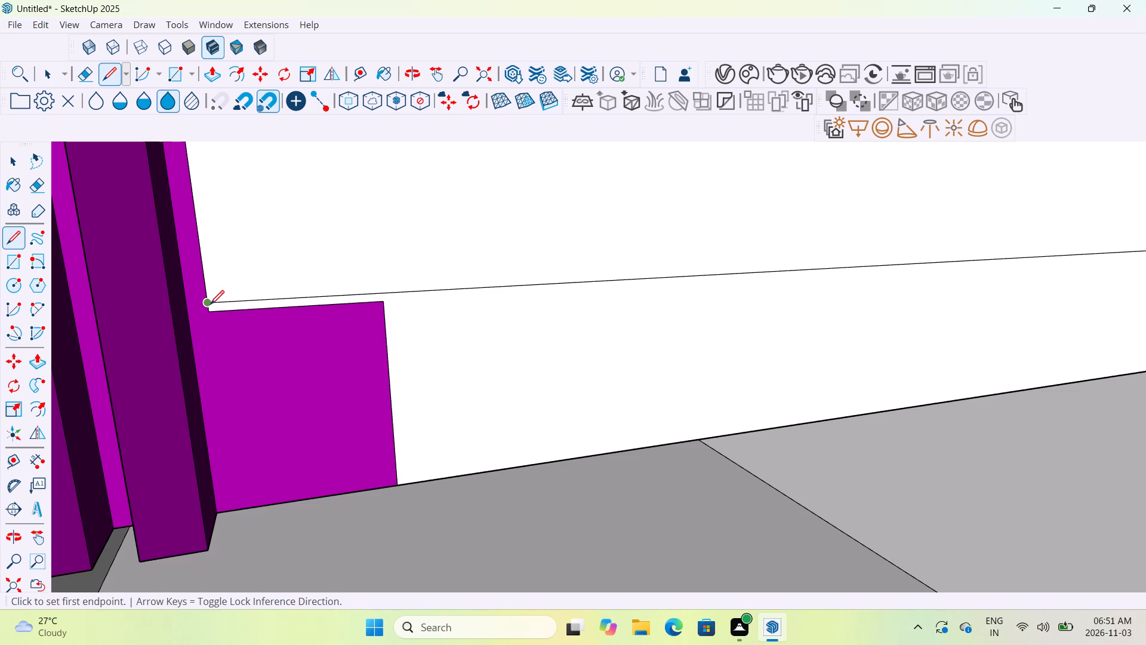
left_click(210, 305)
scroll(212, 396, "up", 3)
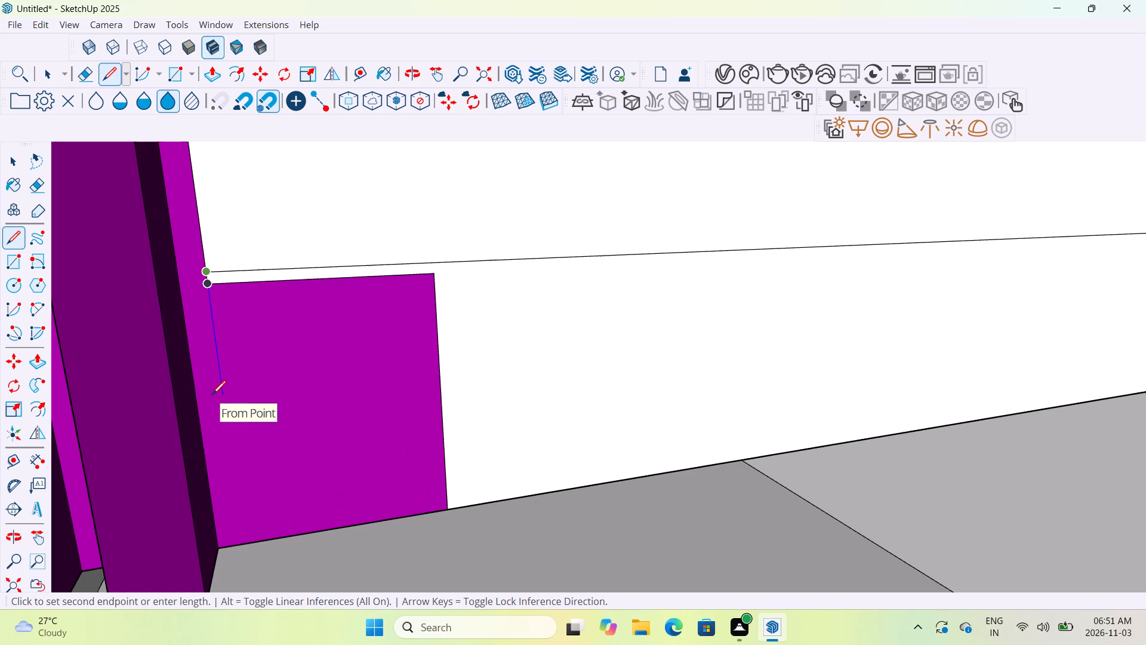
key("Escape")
Draw a vertical line from the violet square's inner upper corner to its bottom edge, dividing it from the ribbed panel.
scroll(212, 284, "up", 5)
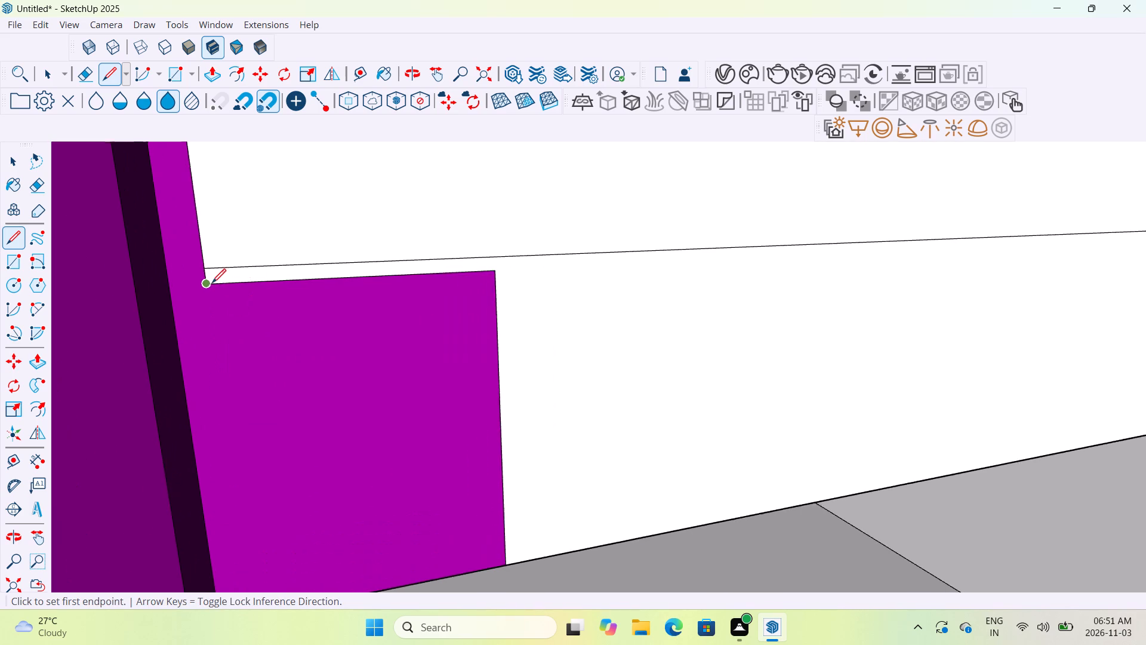
scroll(212, 284, "up", 5)
left_click(202, 287)
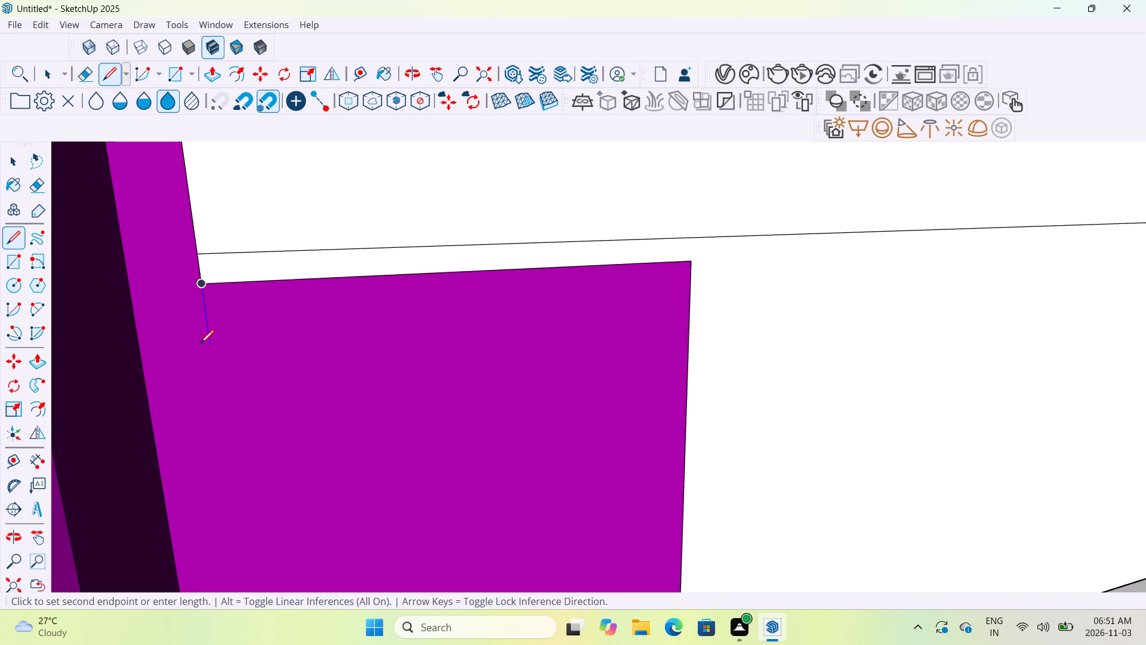
scroll(200, 345, "down", 20)
scroll(200, 345, "down", 3)
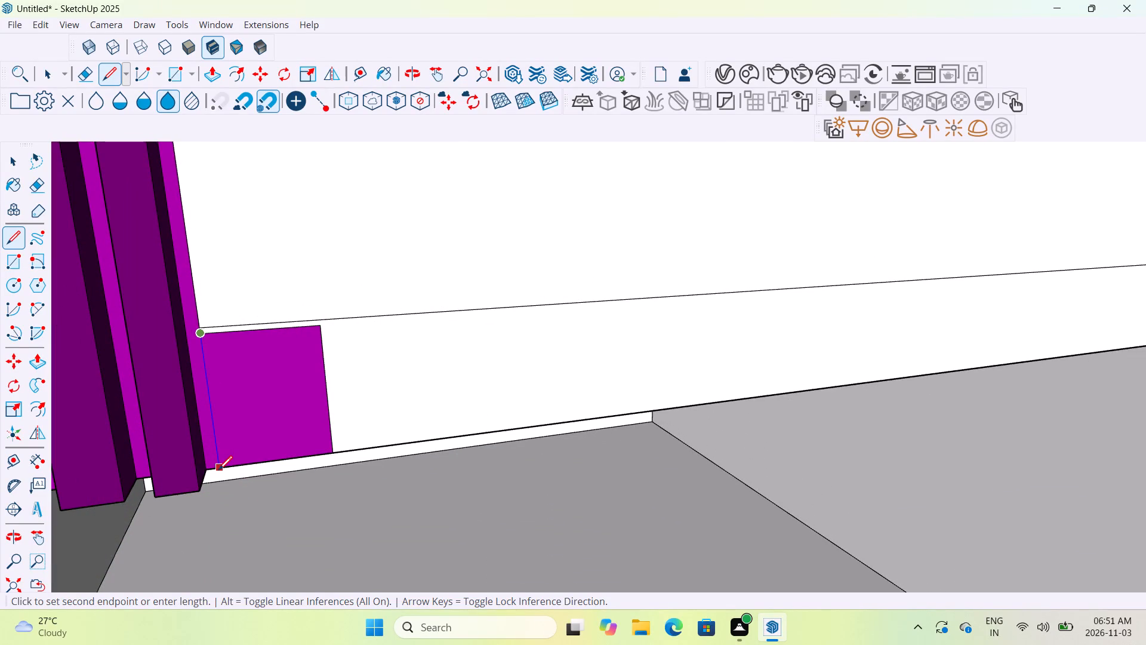
left_click(218, 471)
key("Escape")
key("Escape")
key("Escape")
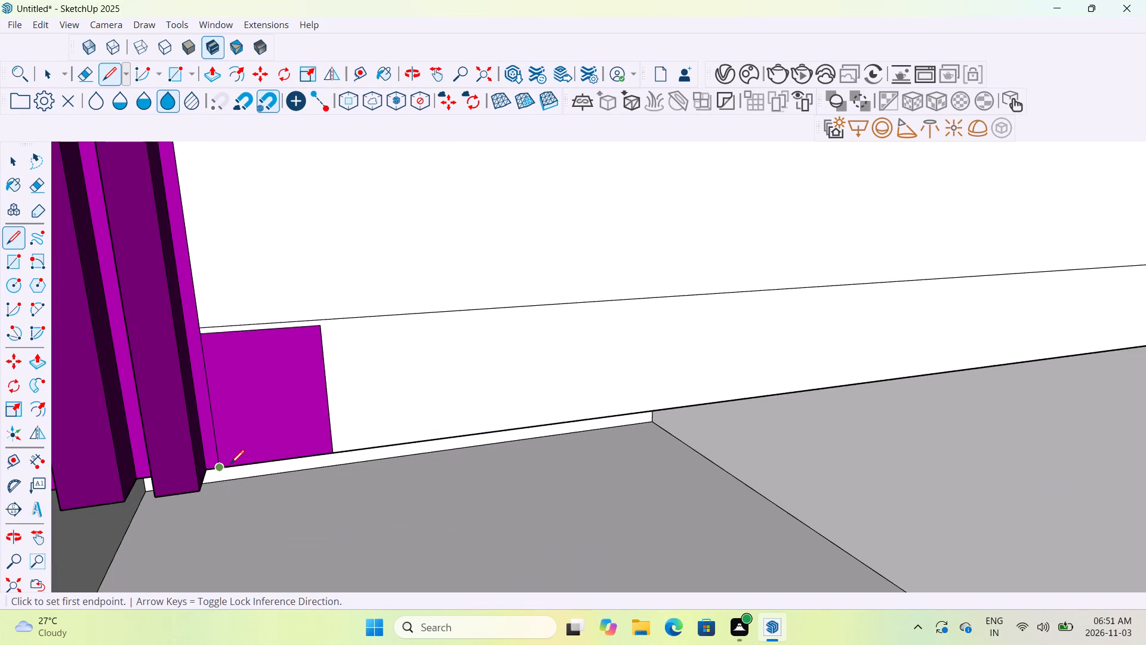
Trace the short edge along the ribbed panel between the violet square's inner upper corner and the band's upper line.
scroll(207, 353, "up", 17)
scroll(204, 345, "up", 7)
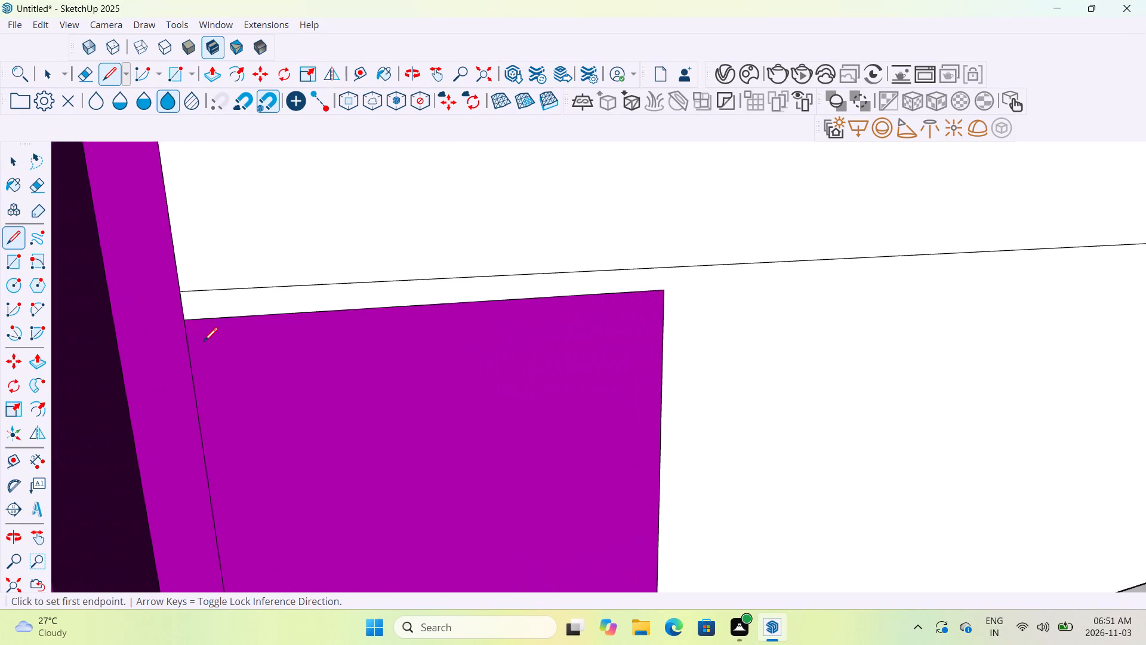
scroll(204, 342, "up", 7)
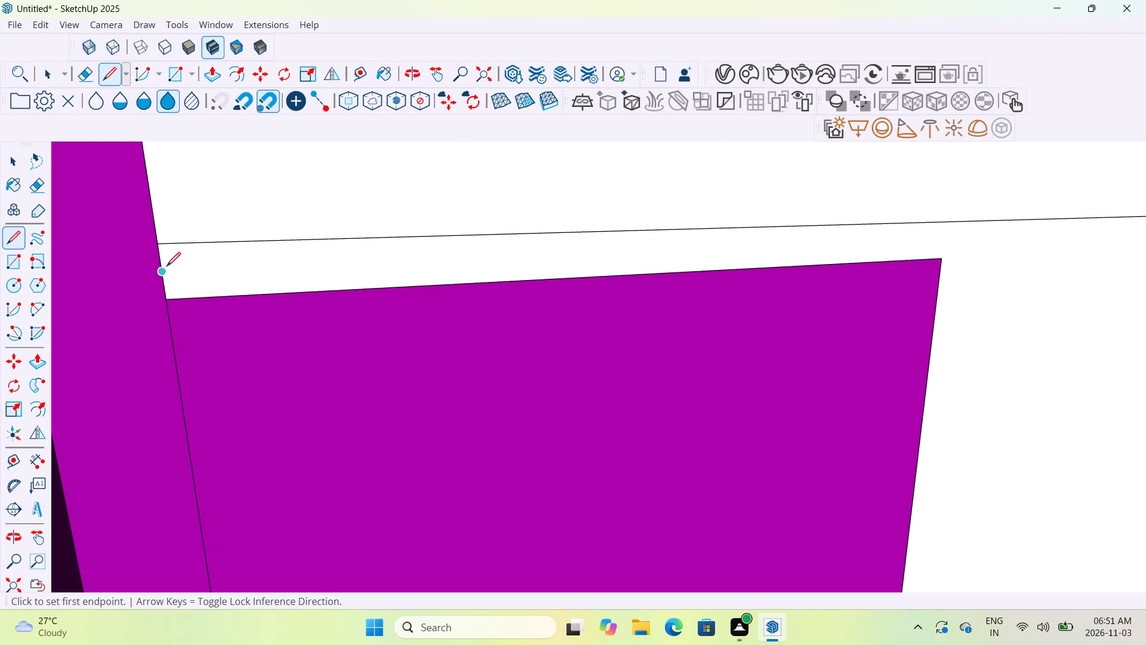
scroll(167, 268, "down", 12)
middle_click_drag(208, 273, 107, 287)
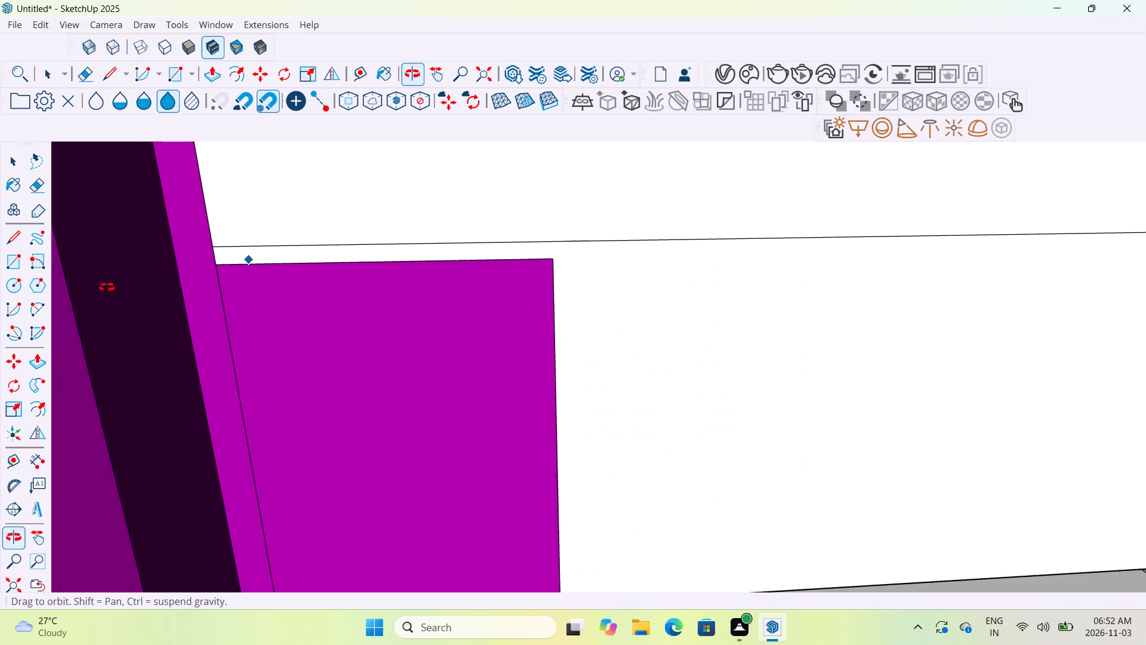
middle_click_drag(107, 287, 98, 272)
scroll(98, 272, "down", 4)
scroll(202, 265, "up", 5)
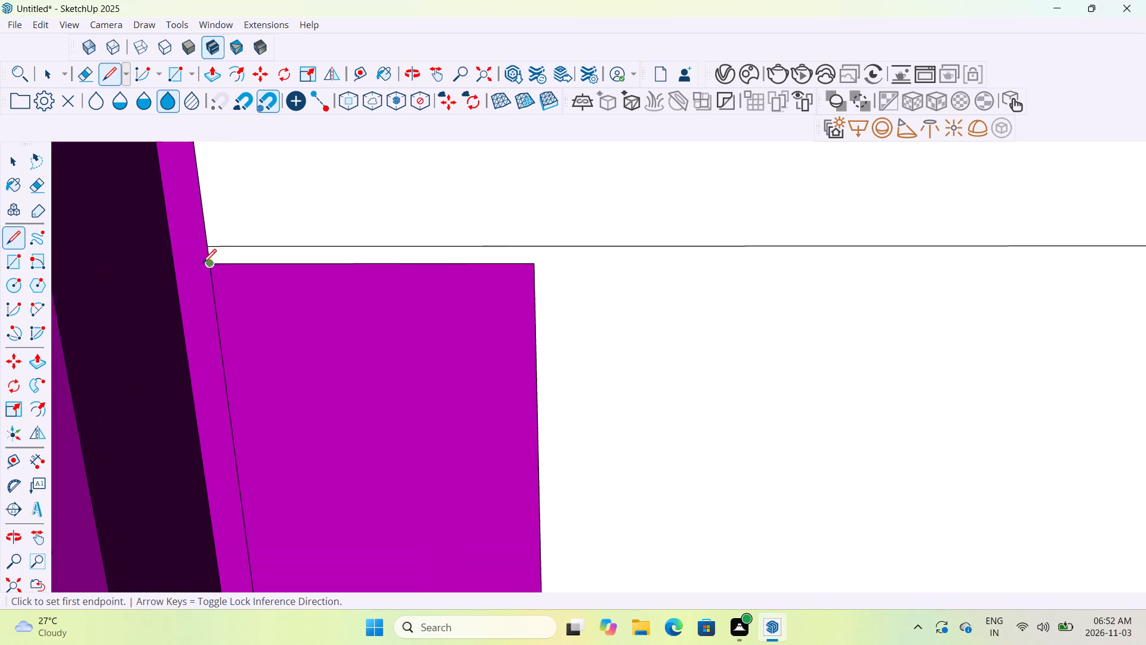
scroll(202, 265, "up", 16)
left_click(217, 266)
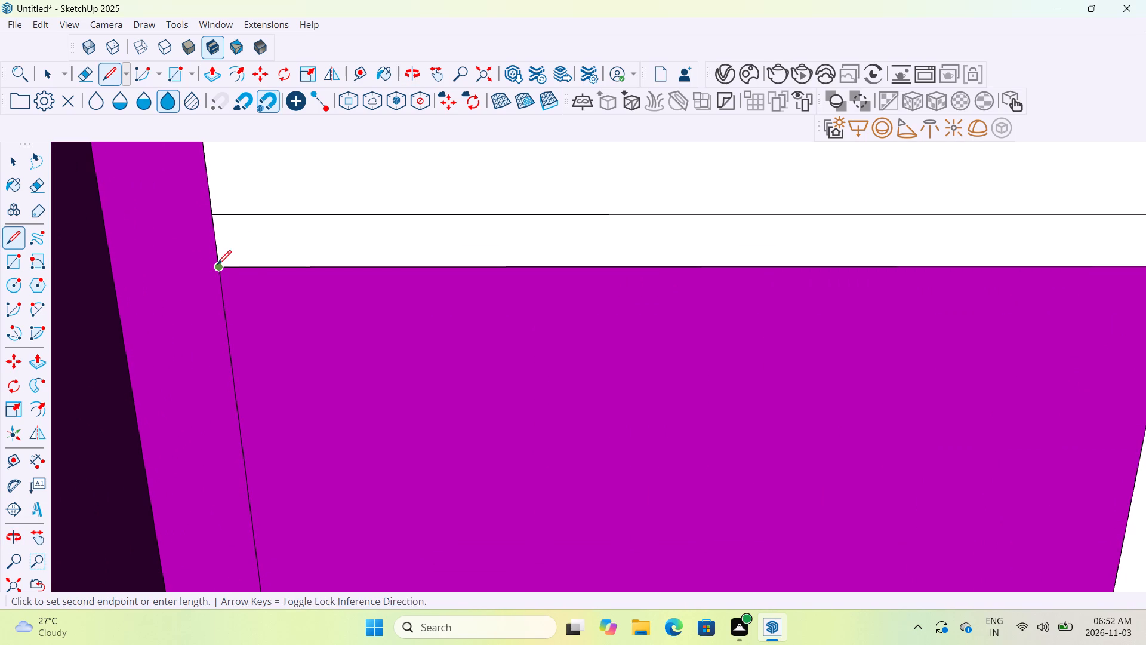
left_click(215, 214)
scroll(215, 215, "down", 2)
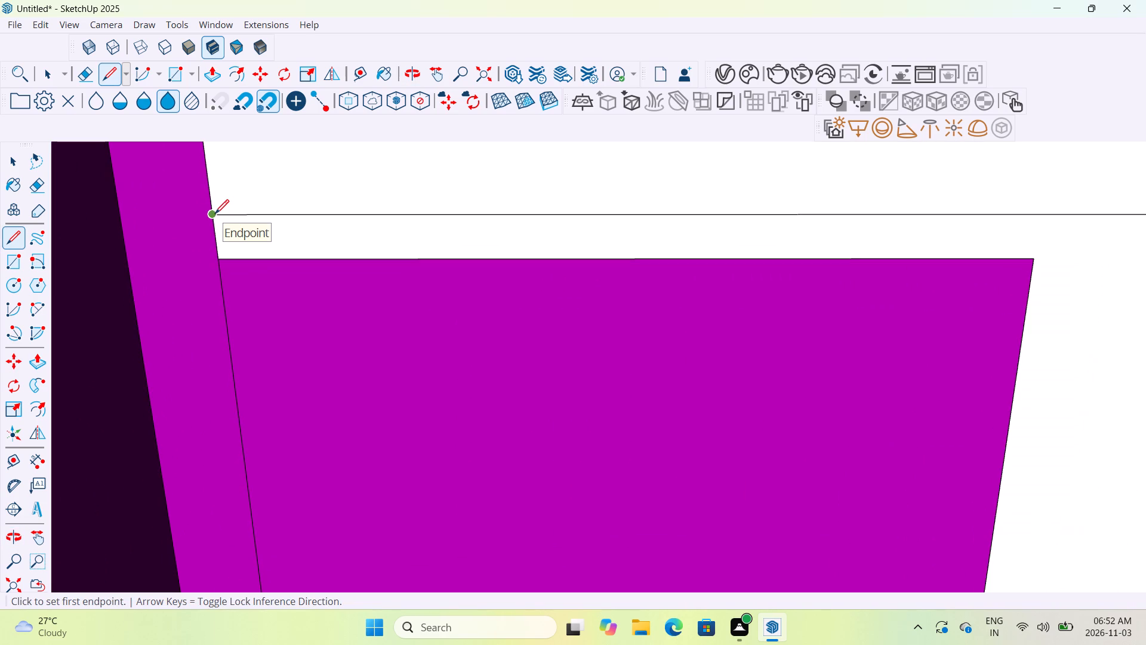
left_click(215, 215)
left_click(217, 262)
Paint the separated violet square on the adjoining block's band with the solid color M01_Silver_Fog.
scroll(285, 239, "down", 15)
scroll(285, 239, "down", 12)
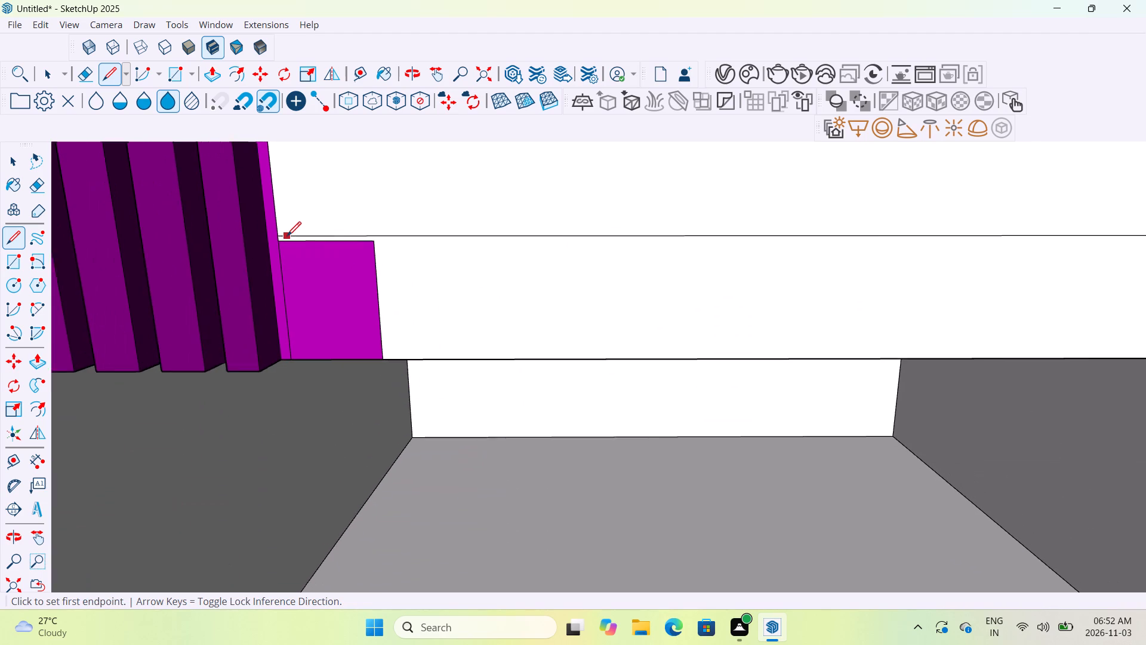
left_click(215, 27)
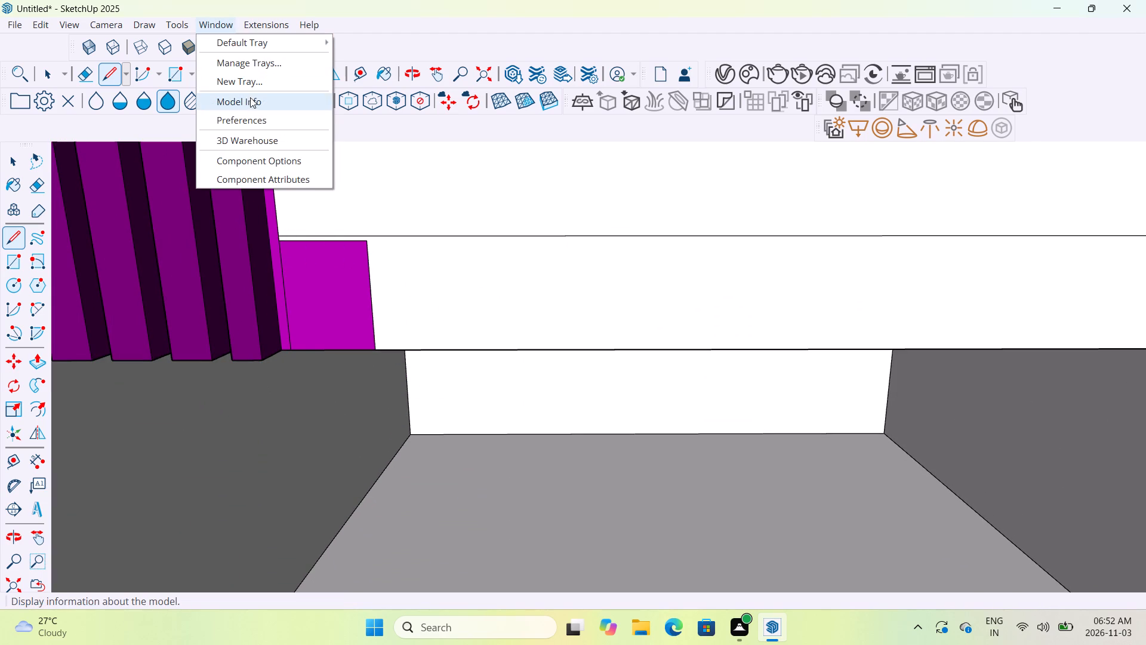
left_click(274, 47)
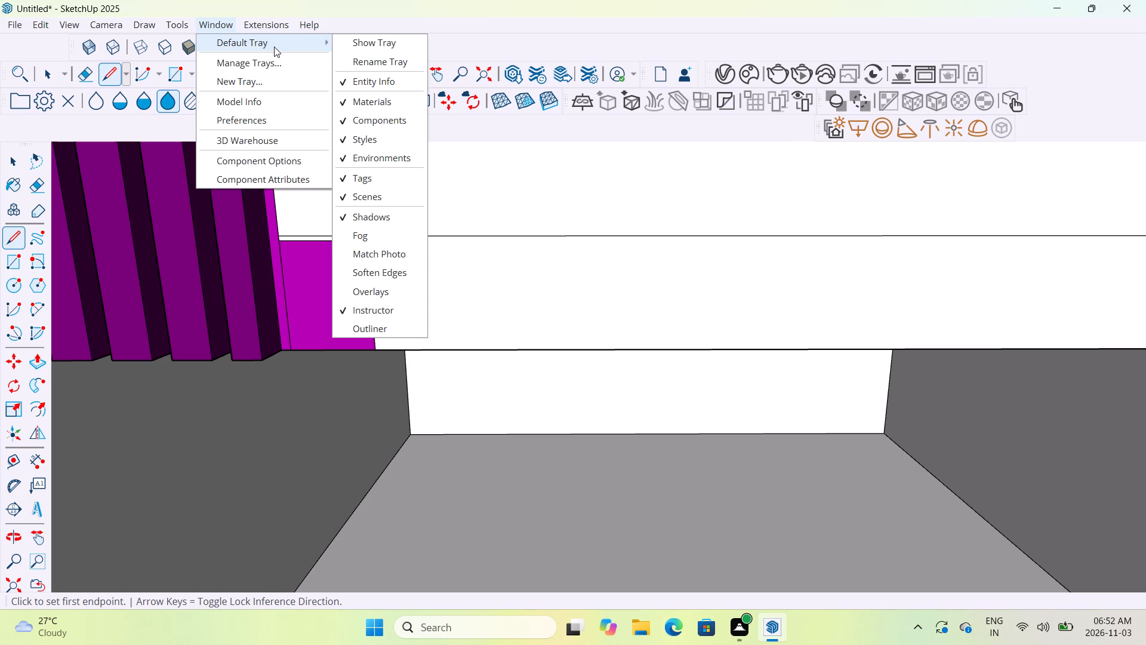
left_click(352, 46)
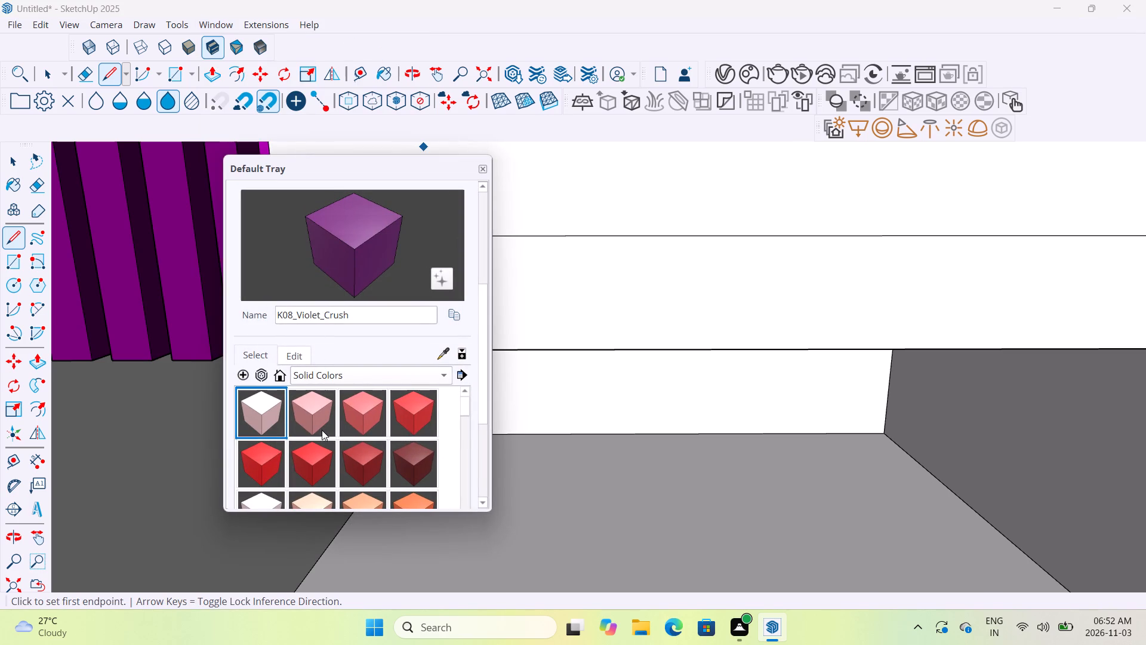
scroll(322, 432, "down", 7)
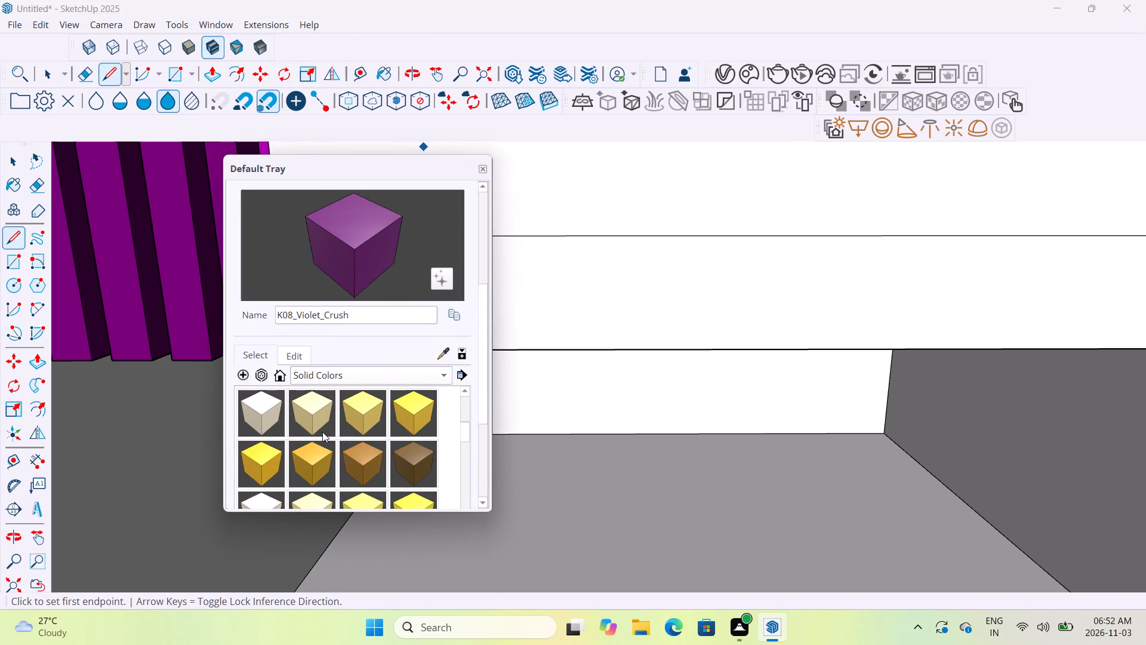
scroll(322, 431, "down", 8)
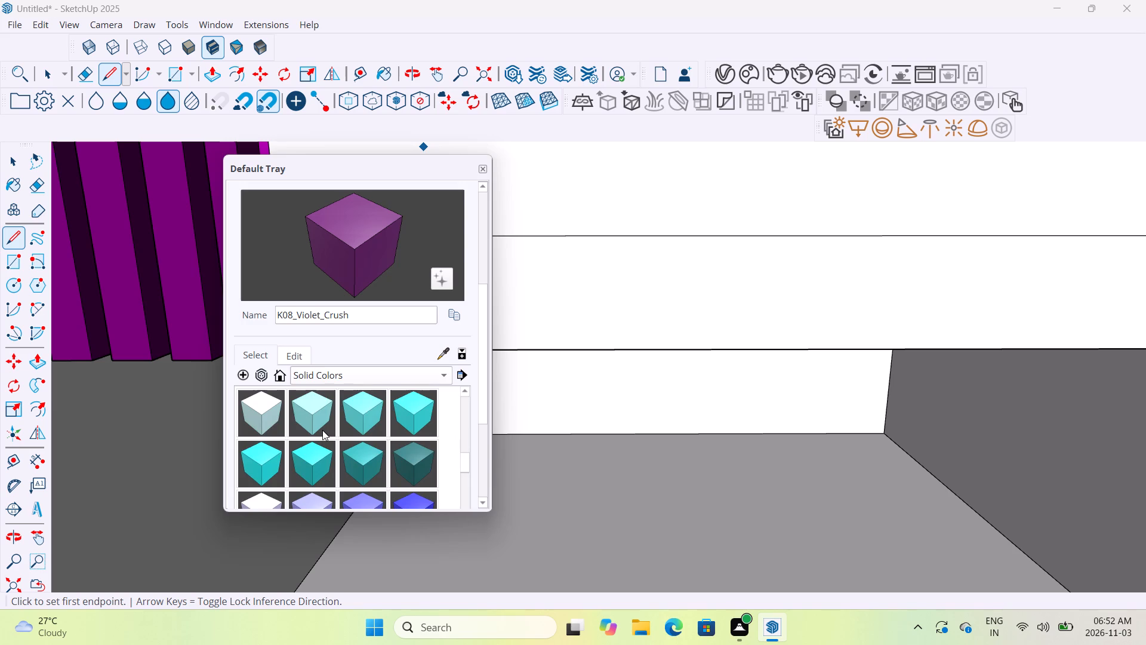
scroll(322, 430, "down", 13)
scroll(322, 430, "up", 3)
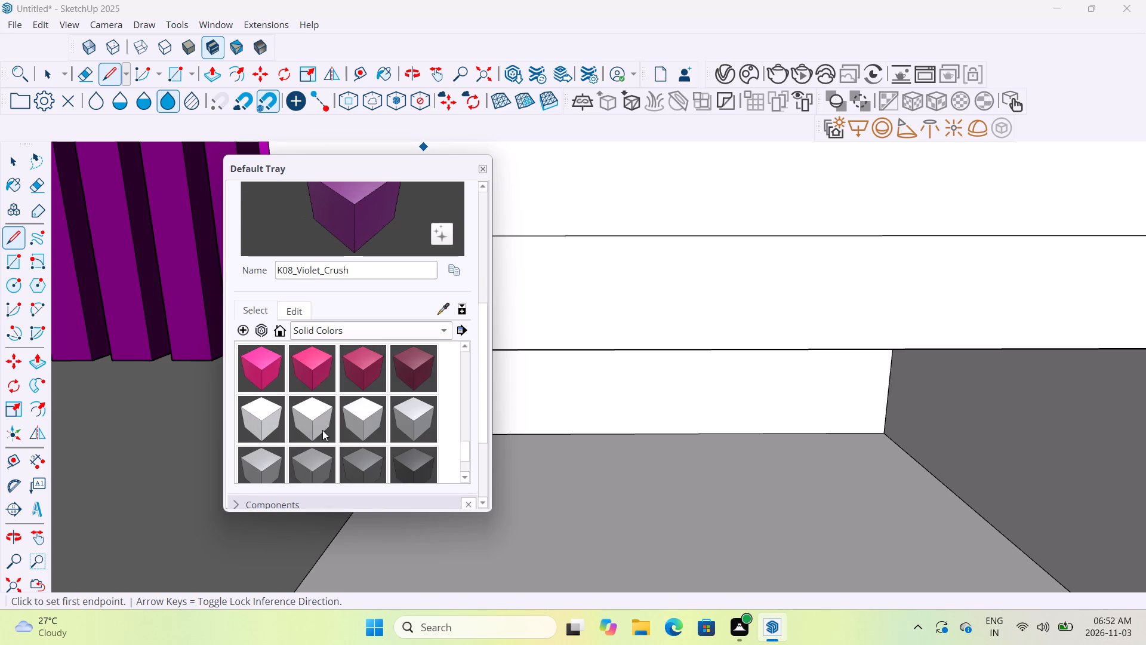
left_click(321, 426)
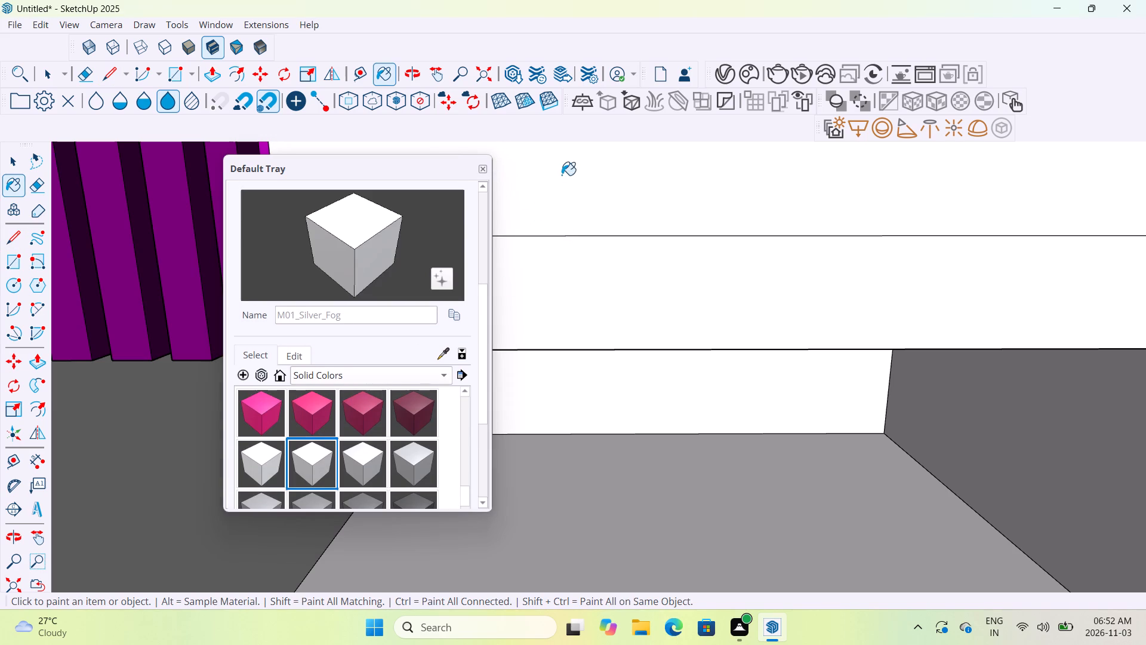
left_click_drag(425, 165, 966, 131)
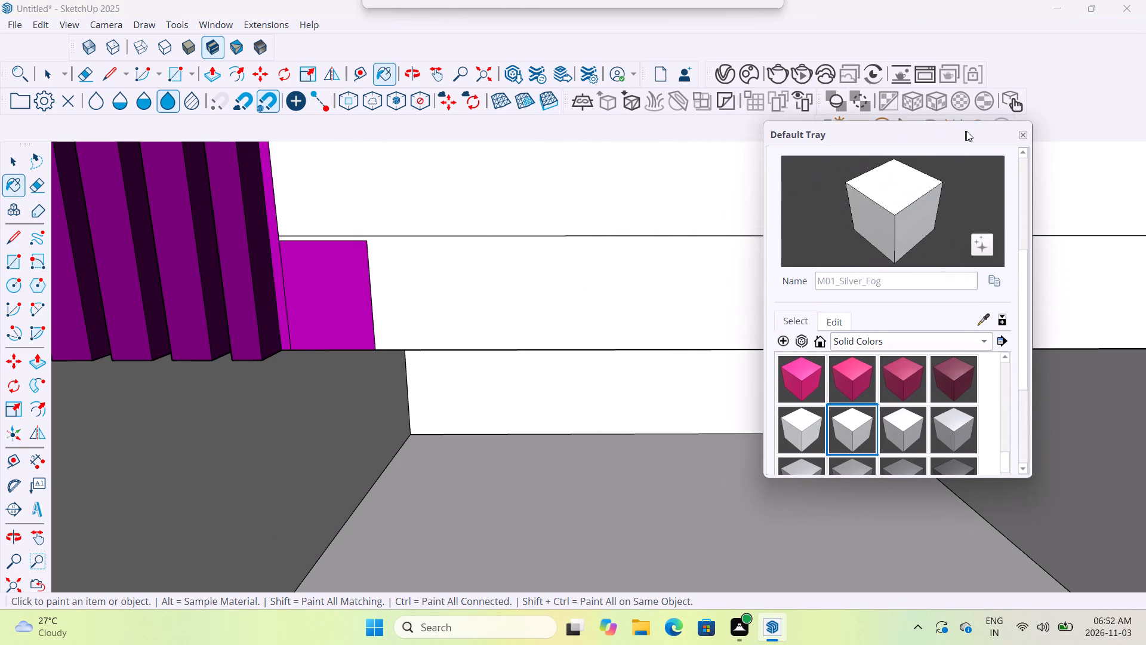
left_click_drag(966, 131, 971, 128)
left_click(332, 268)
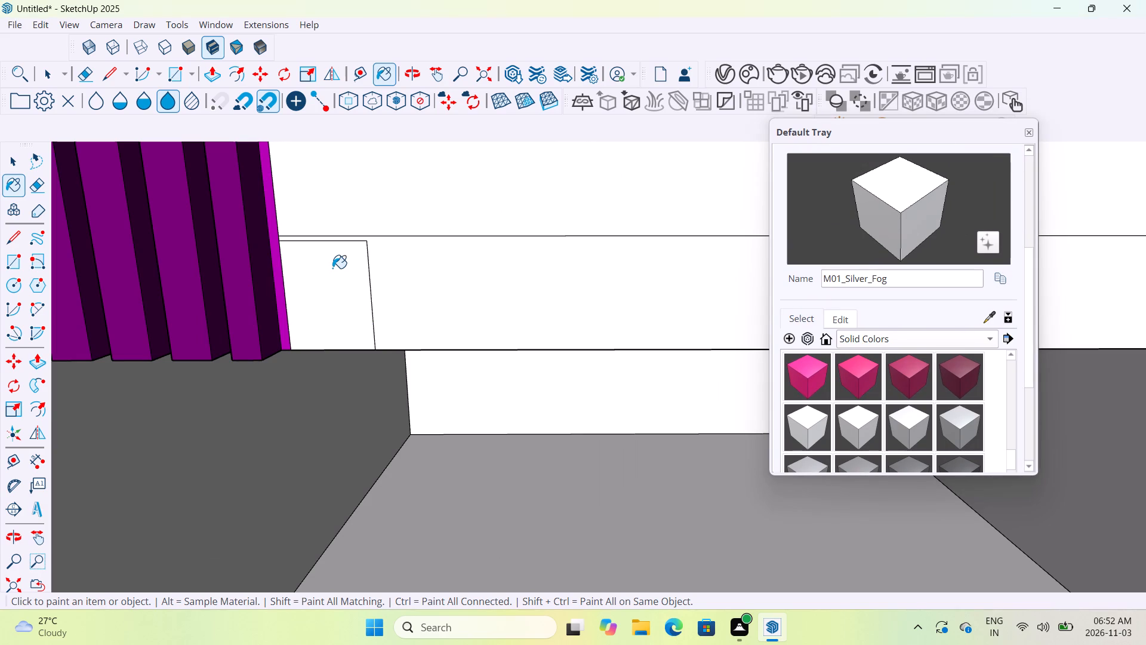
Erase the repainted square's outer side and top edges to merge it into the band, and close the materials tray.
scroll(332, 268, "up", 8)
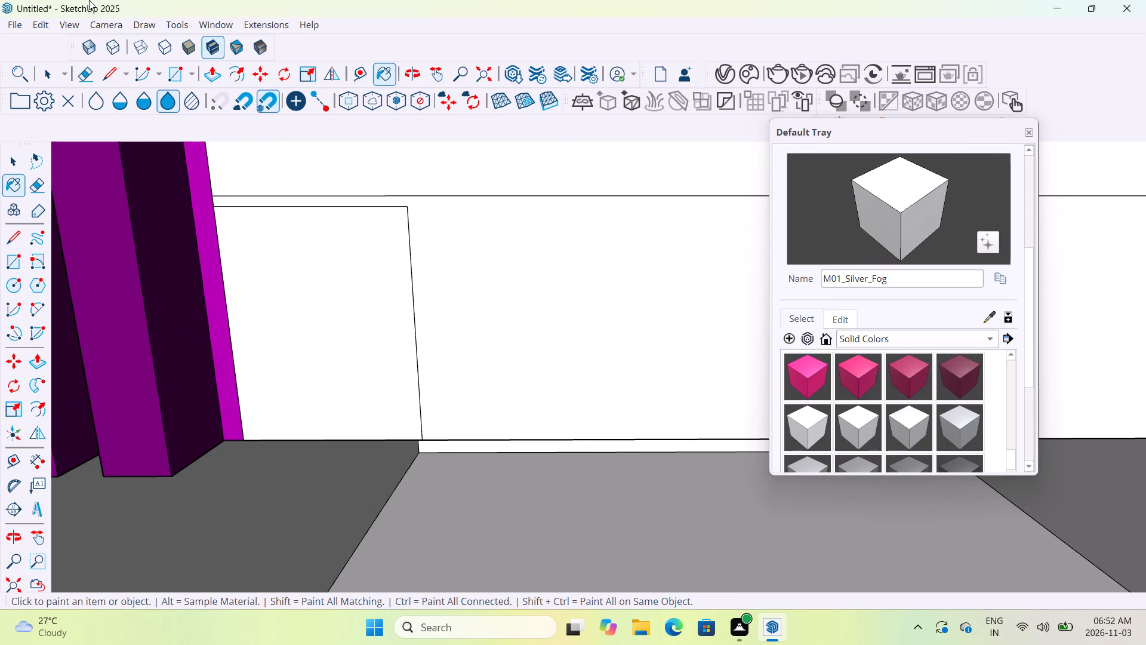
left_click(83, 73)
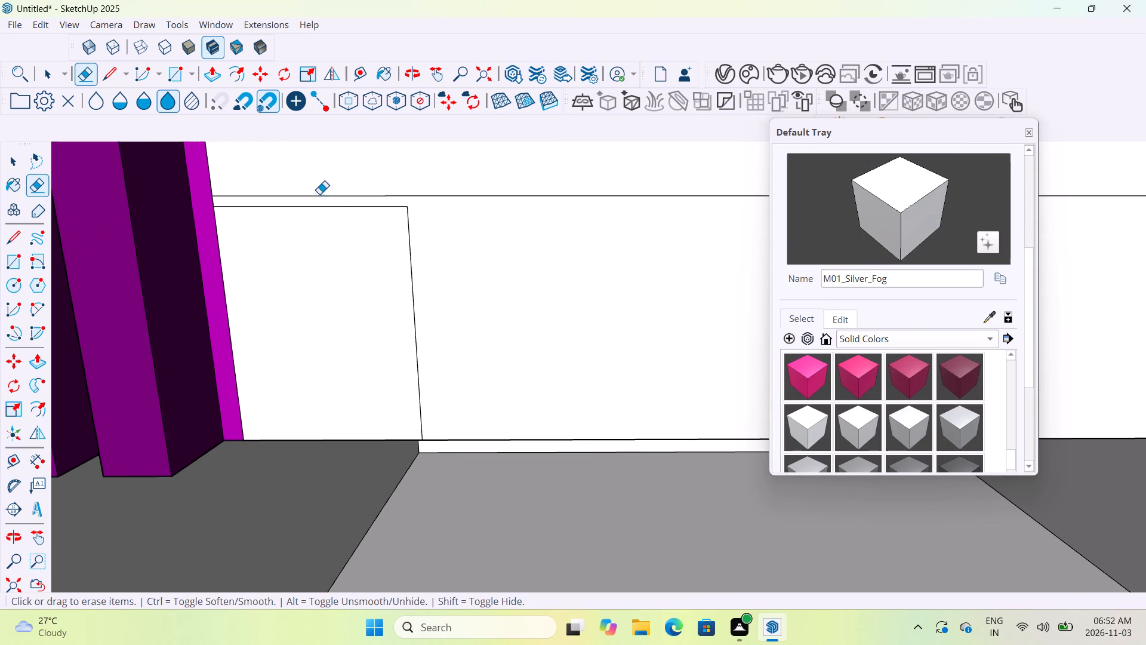
scroll(380, 243, "up", 6)
left_click_drag(399, 232, 472, 204)
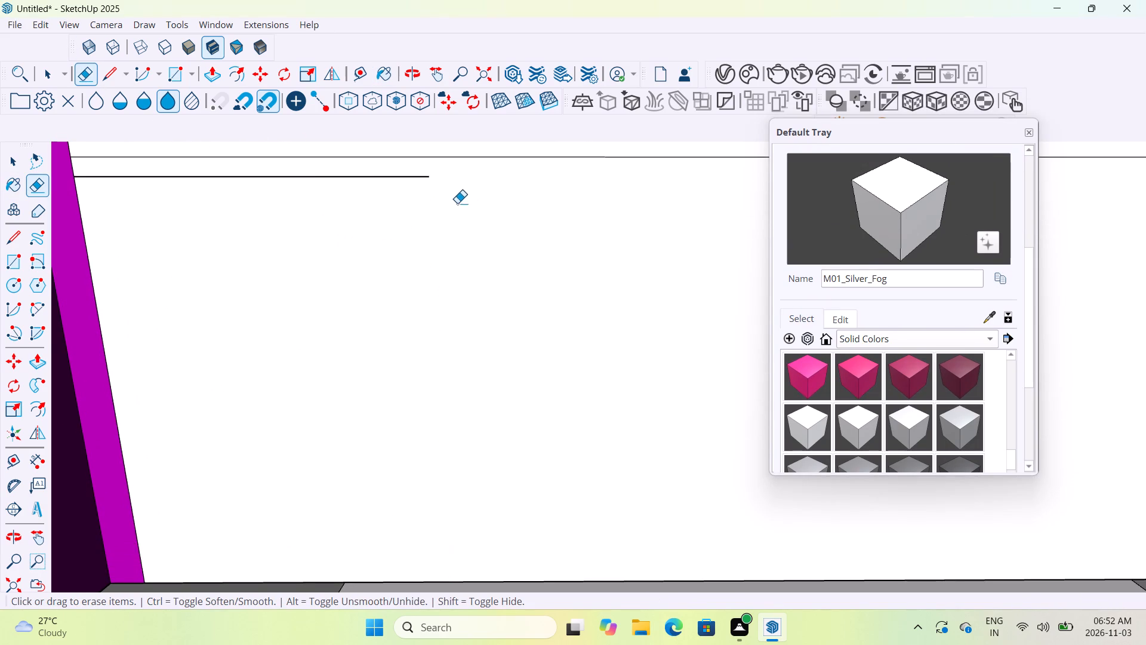
scroll(313, 180, "up", 3)
left_click_drag(321, 167, 318, 201)
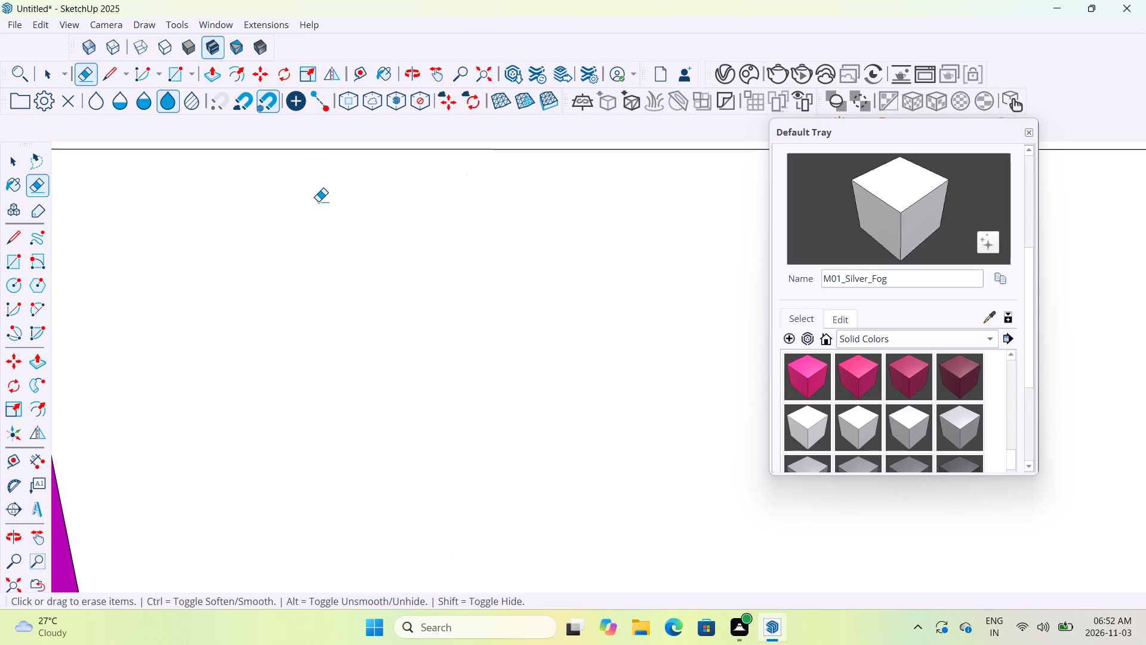
scroll(318, 201, "down", 16)
scroll(319, 200, "down", 6)
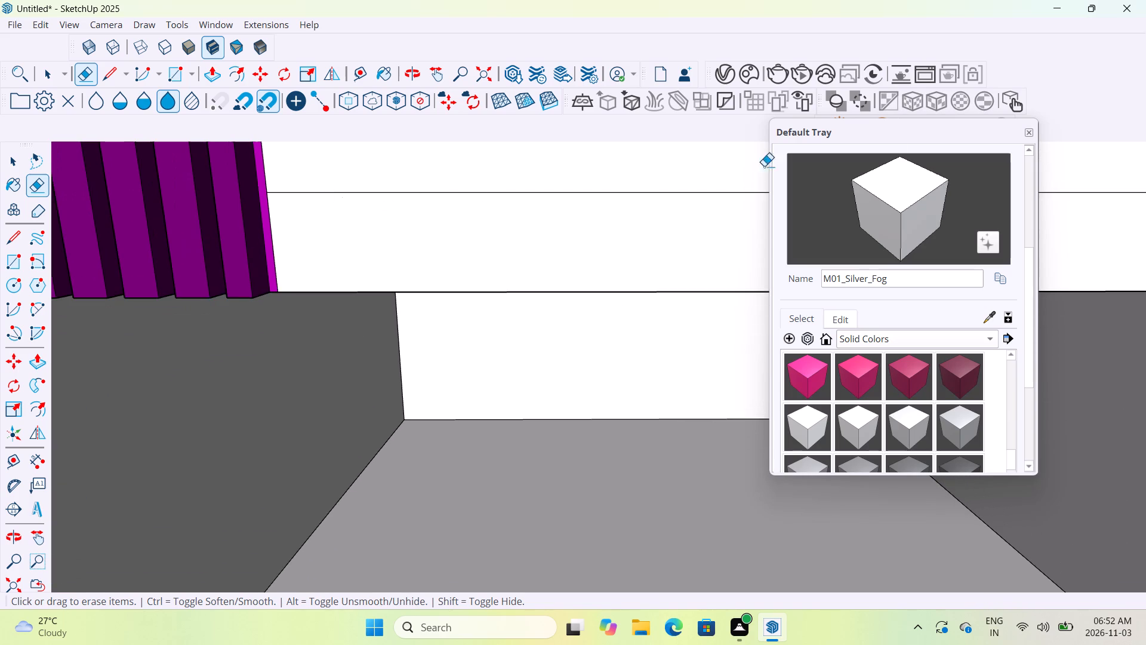
left_click(1025, 133)
Examine the whole building's front facade, including the ribbed violet panel, the cleaned band and the bay beneath.
scroll(731, 241, "down", 6)
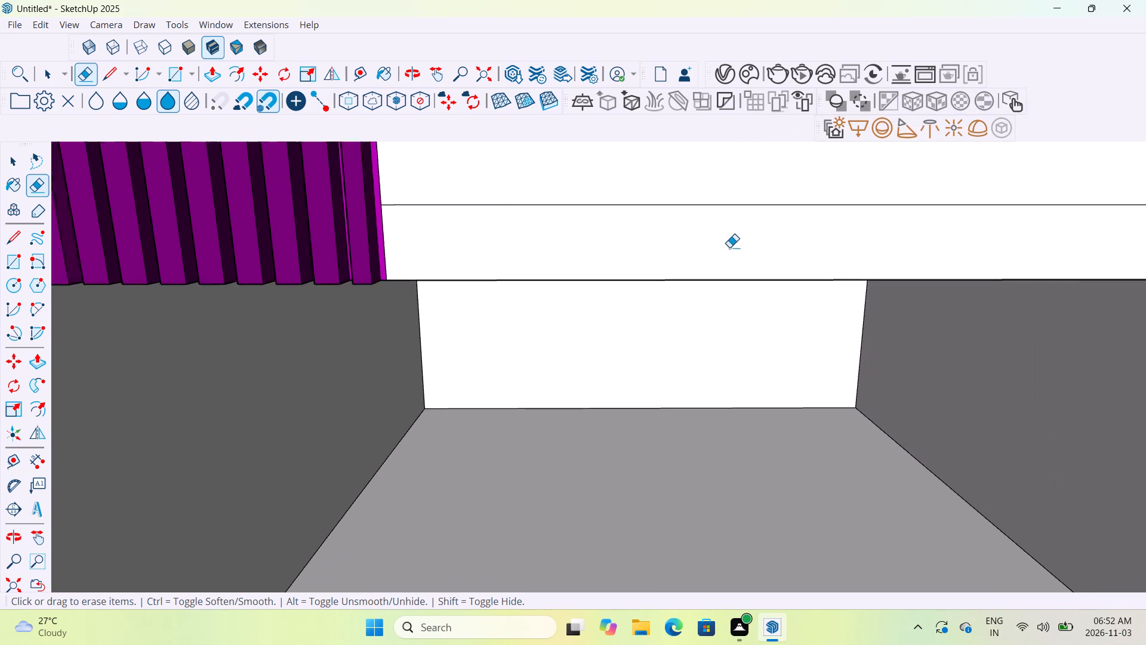
scroll(729, 247, "down", 2)
scroll(733, 260, "down", 20)
scroll(733, 260, "down", 4)
scroll(733, 265, "up", 1)
scroll(733, 265, "down", 11)
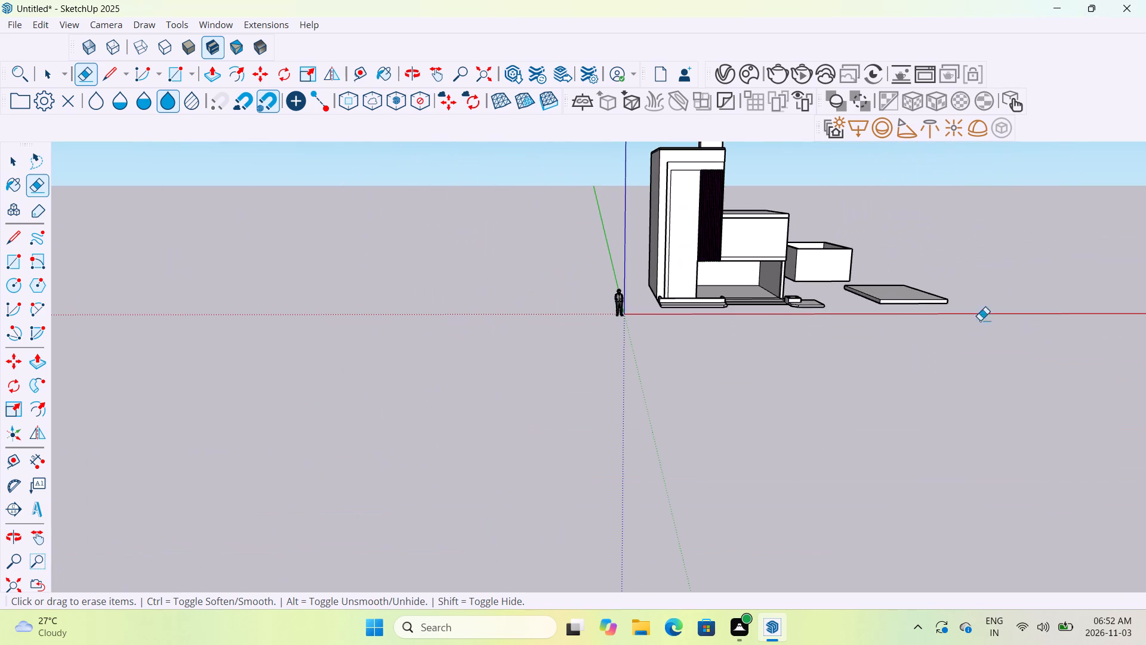
scroll(835, 240, "down", 7)
scroll(797, 198, "up", 3)
scroll(797, 197, "down", 1)
scroll(797, 197, "up", 9)
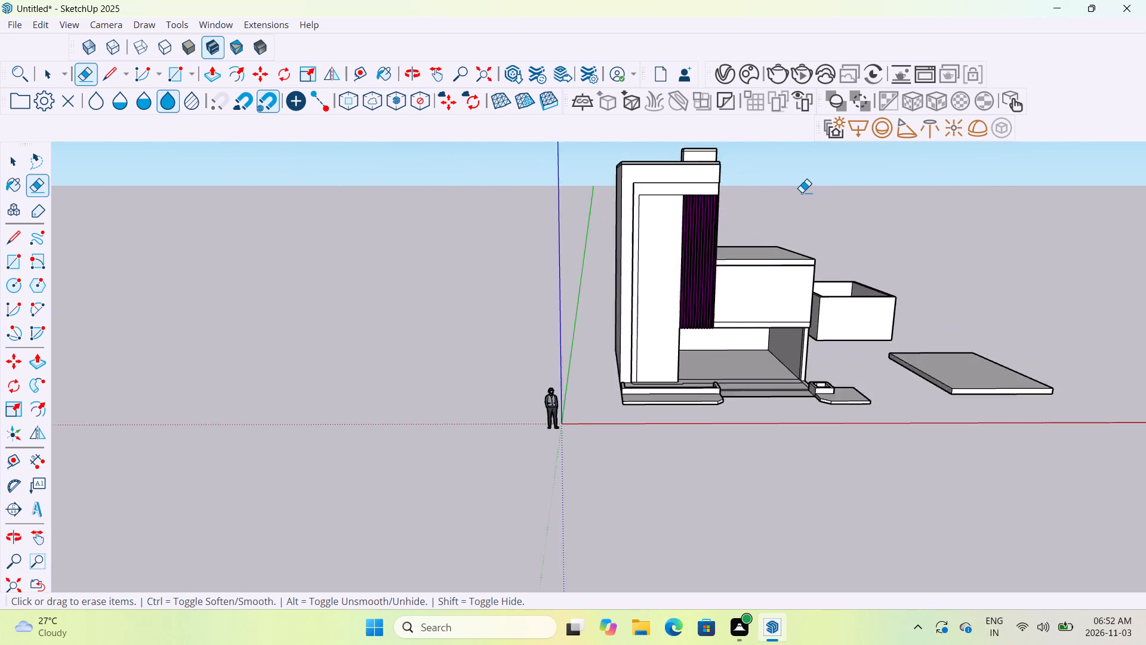
scroll(802, 192, "up", 6)
scroll(802, 195, "down", 5)
middle_click_drag(802, 196, 754, 211)
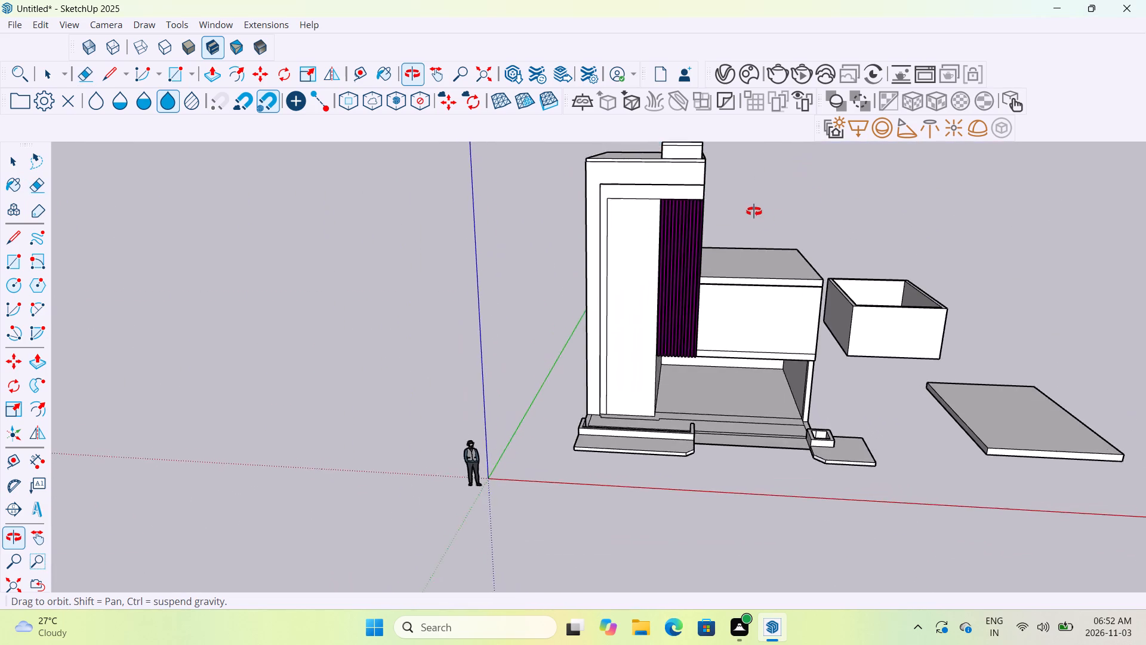
middle_click_drag(754, 211, 754, 204)
scroll(751, 178, "up", 6)
scroll(751, 177, "down", 7)
scroll(673, 179, "down", 7)
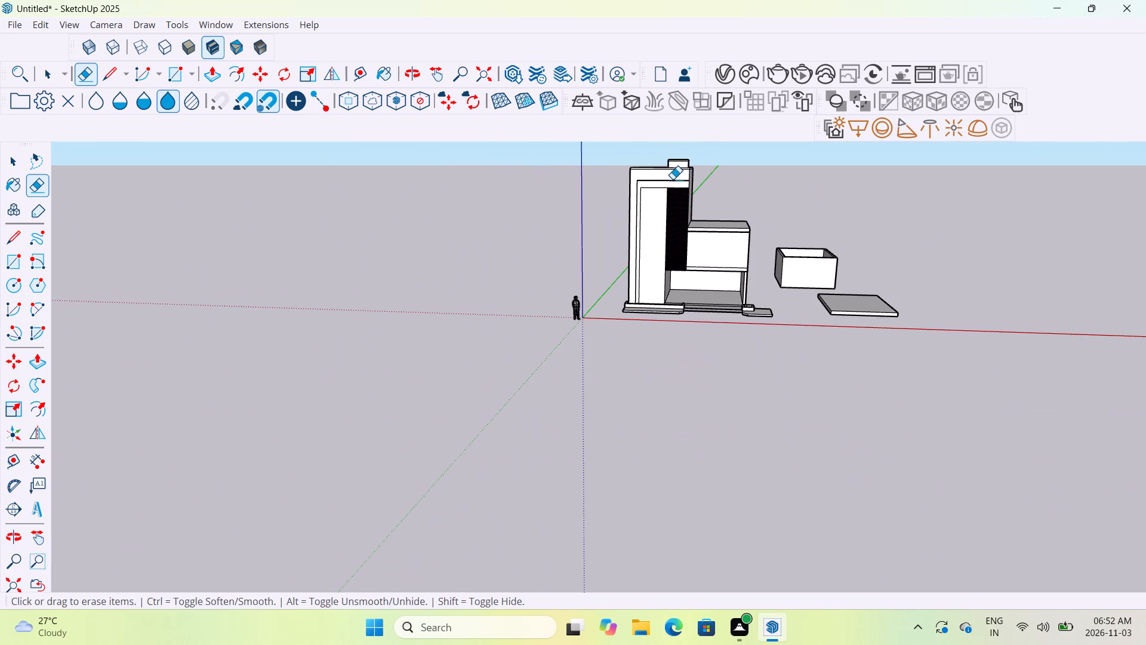
middle_click_drag(690, 158, 688, 127)
scroll(688, 168, "up", 10)
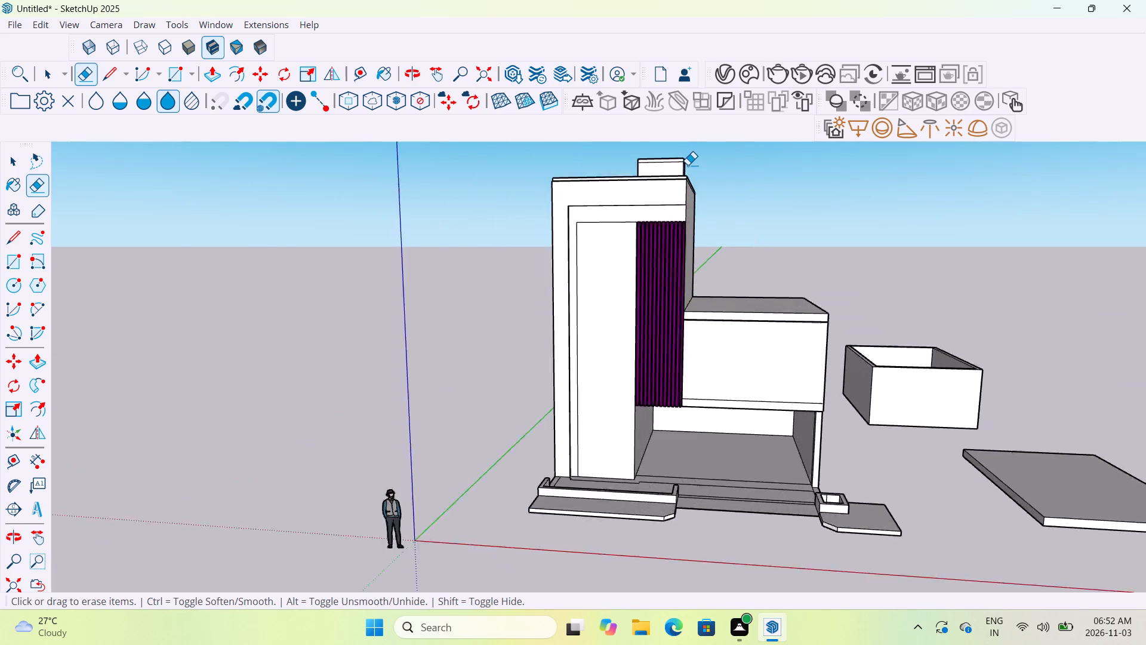
scroll(688, 165, "up", 3)
scroll(688, 165, "down", 5)
middle_click_drag(685, 174, 718, 194)
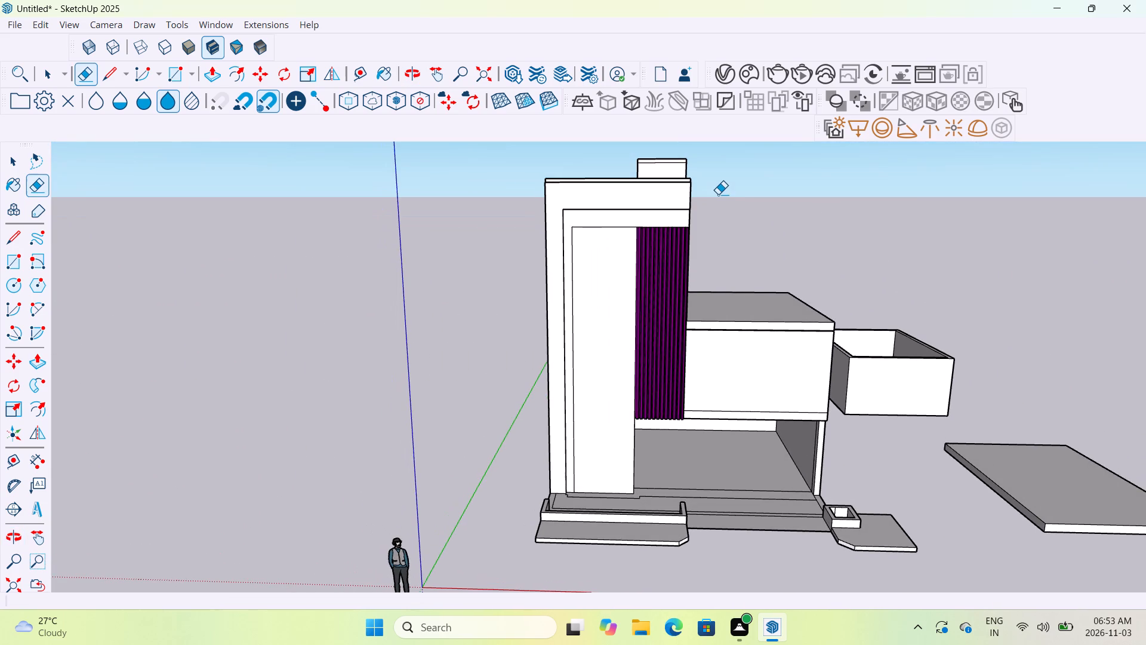
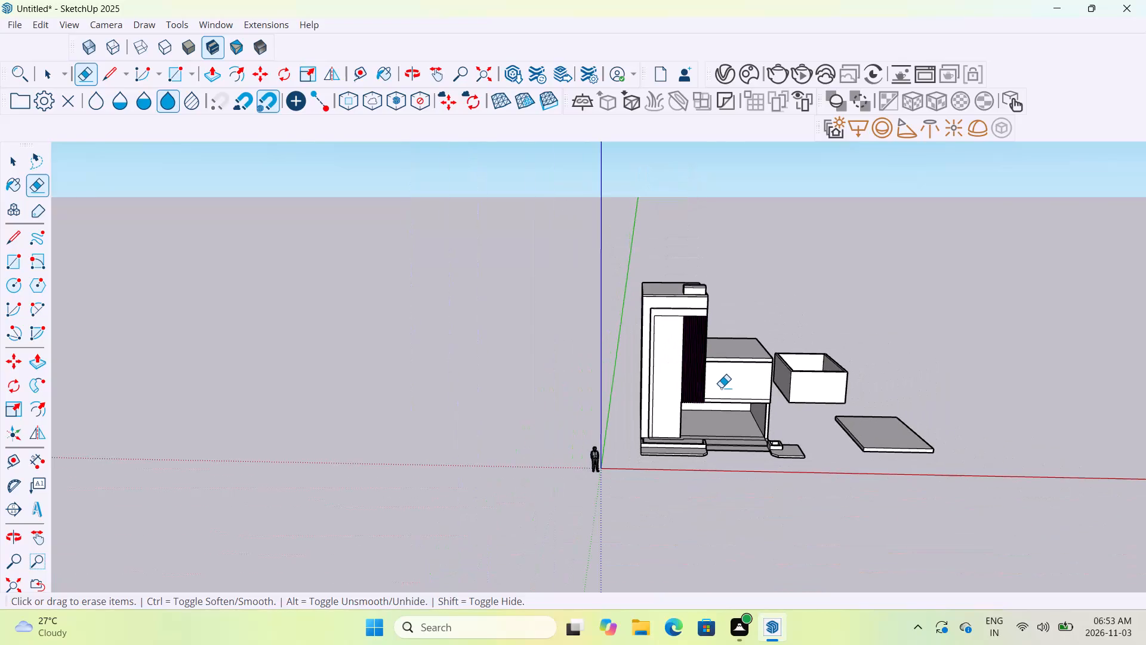
Push/Pull the narrow border strip around the front porch floor upward into a low wall.
scroll(710, 450, "up", 7)
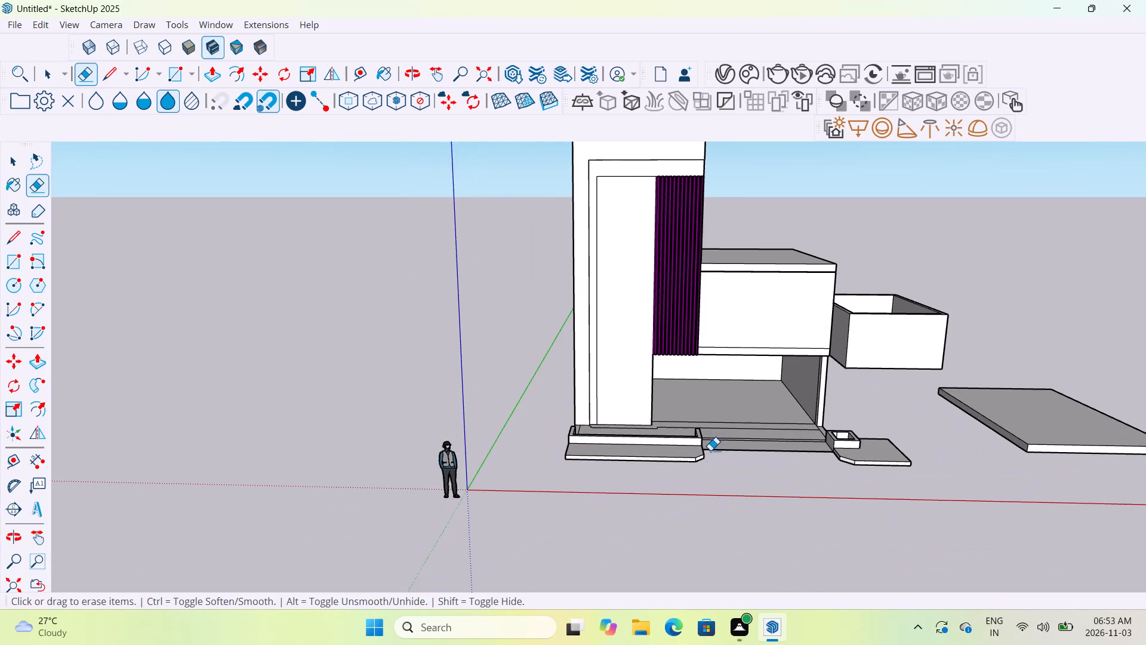
scroll(739, 425, "up", 13)
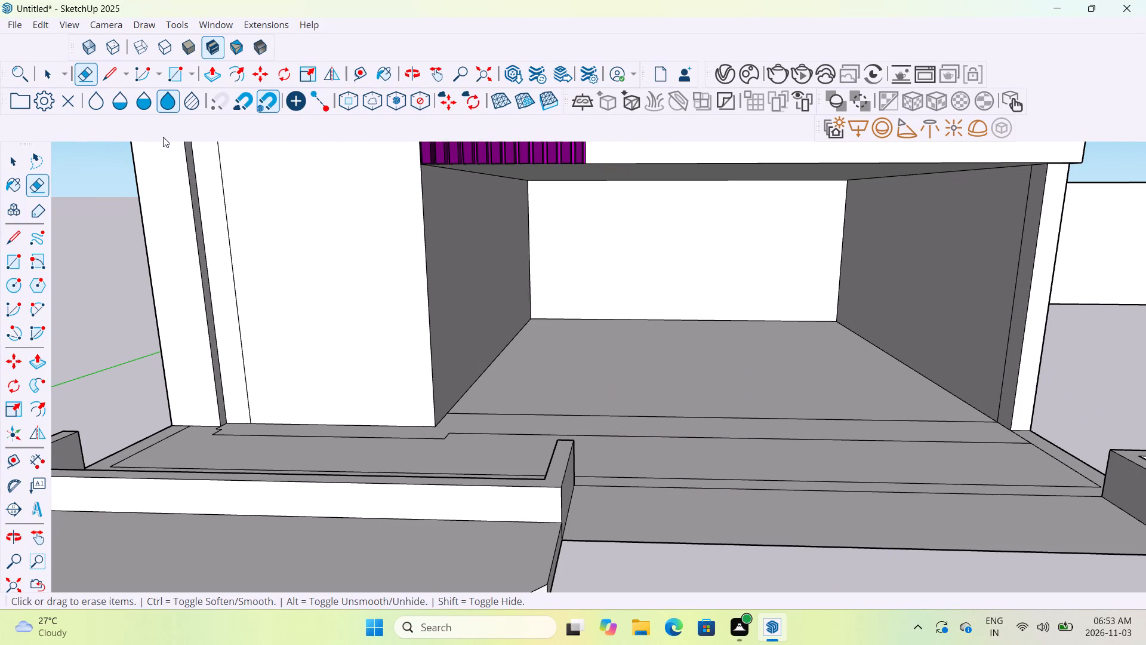
left_click(218, 74)
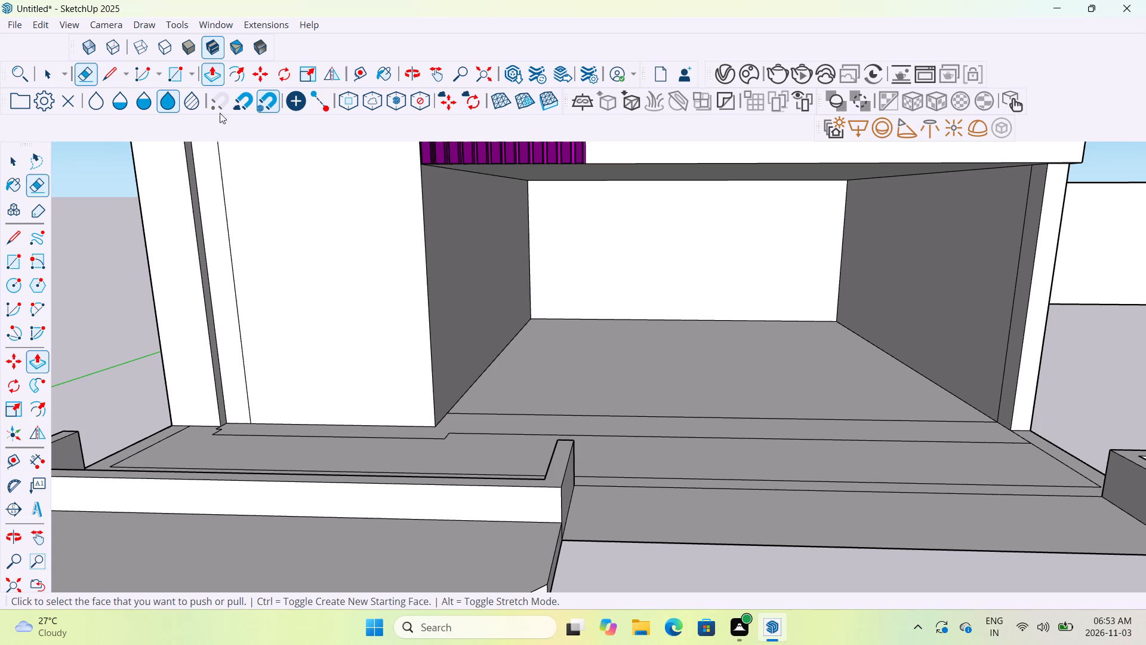
middle_click_drag(819, 475, 826, 567)
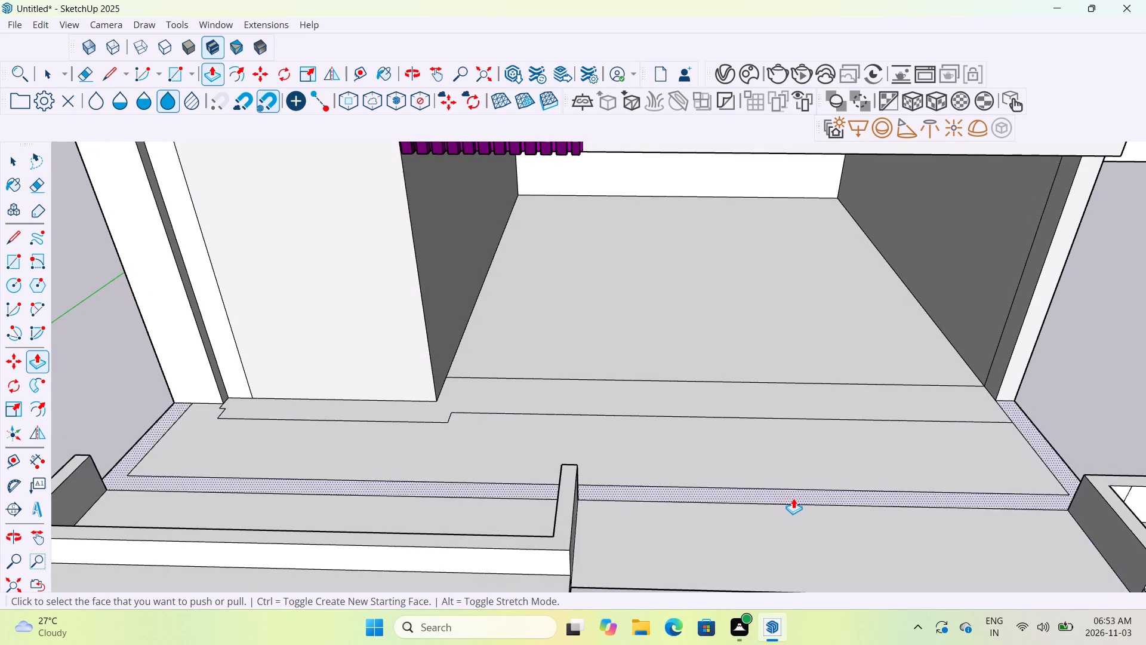
scroll(793, 497, "up", 6)
left_click(793, 493)
scroll(794, 435, "down", 7)
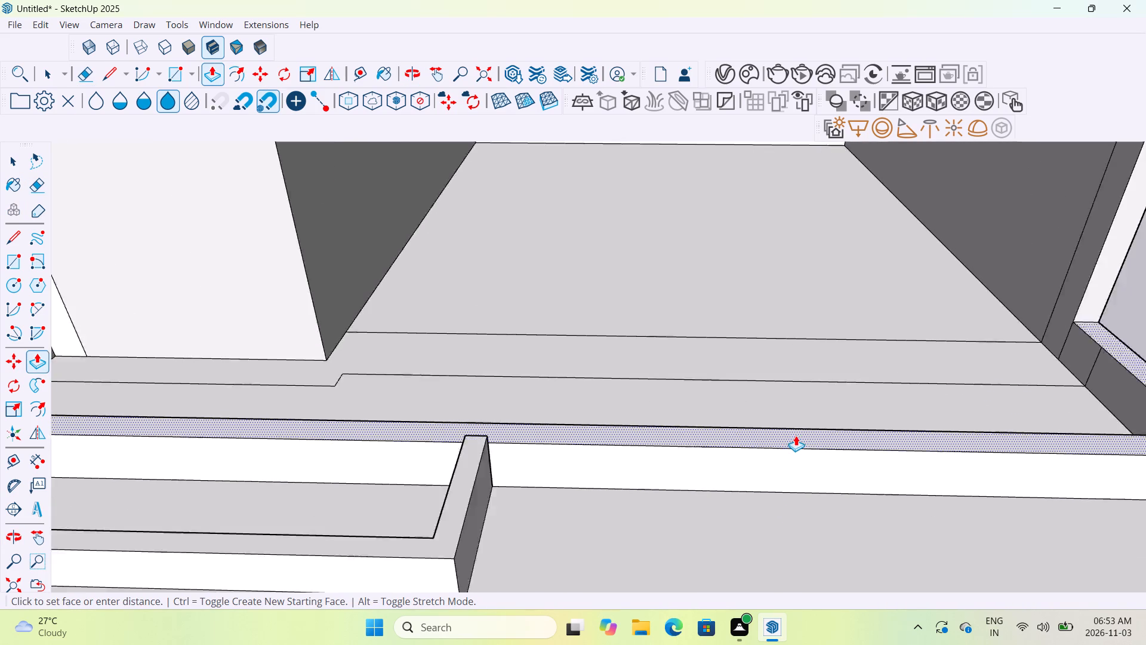
scroll(796, 435, "down", 8)
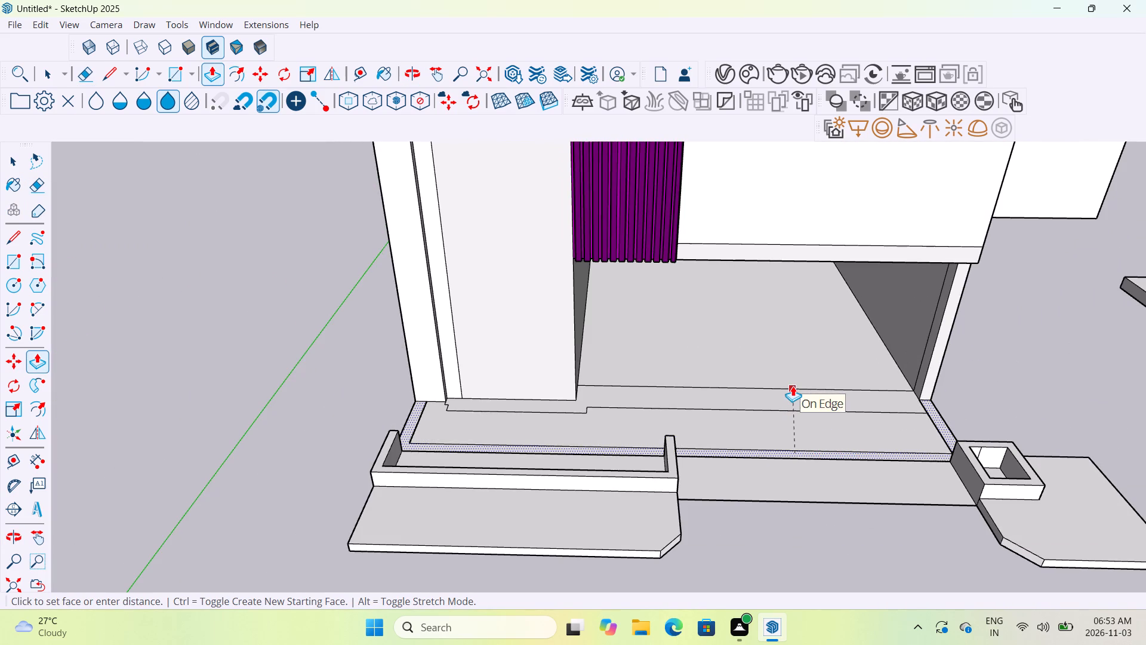
middle_click_drag(793, 386, 797, 332)
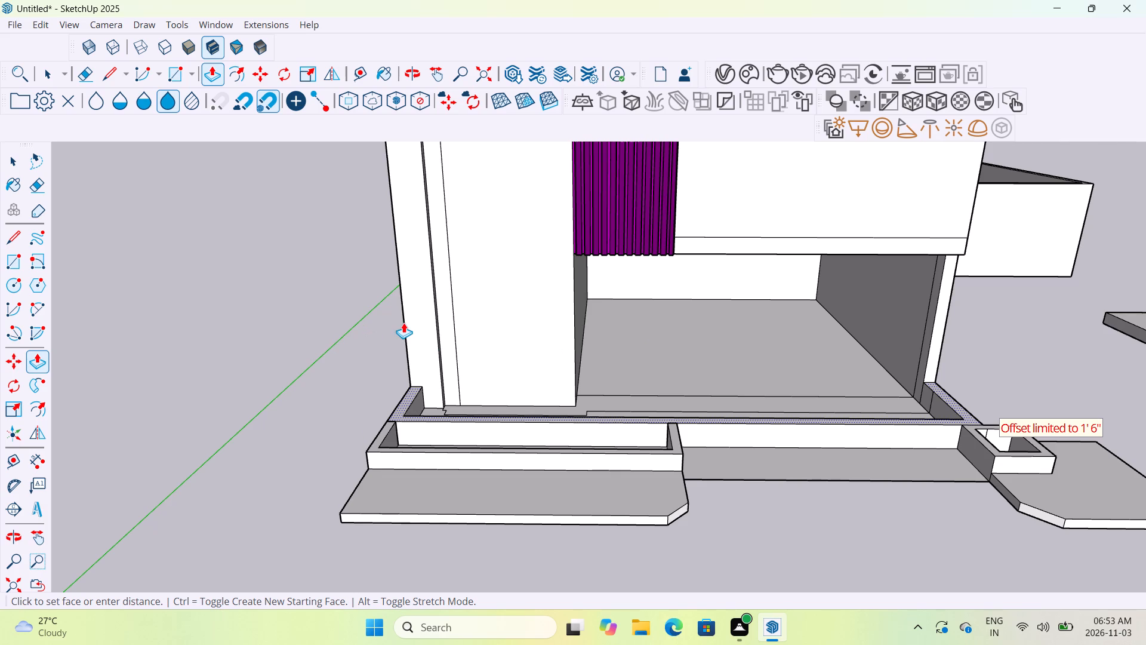
middle_click_drag(409, 318, 421, 283)
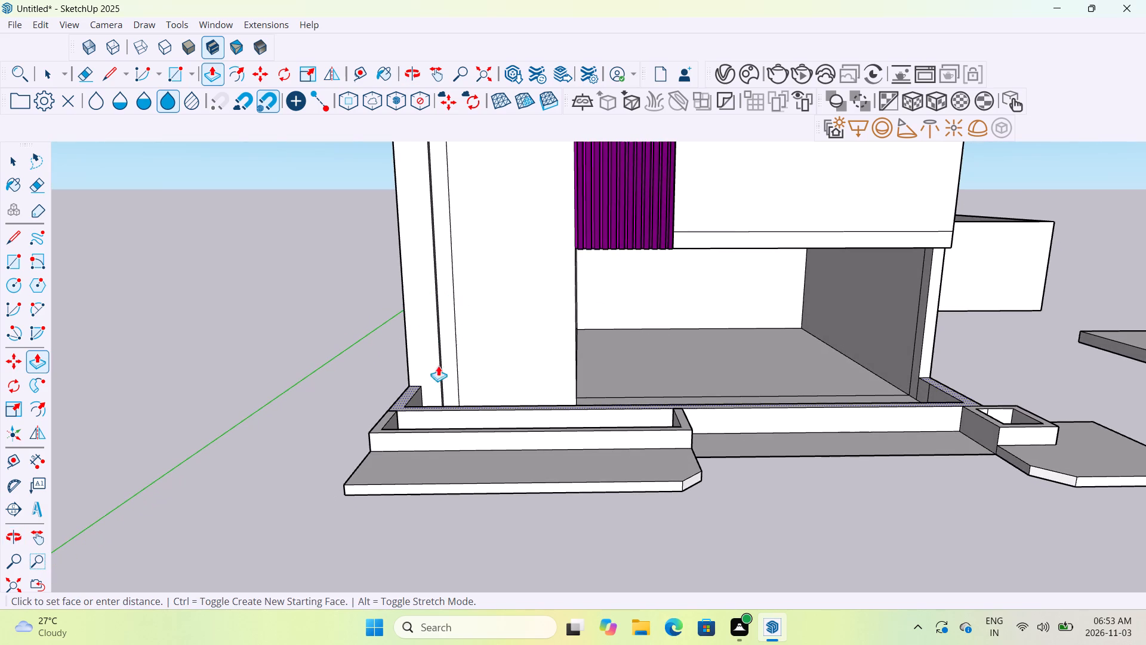
middle_click_drag(402, 394, 418, 512)
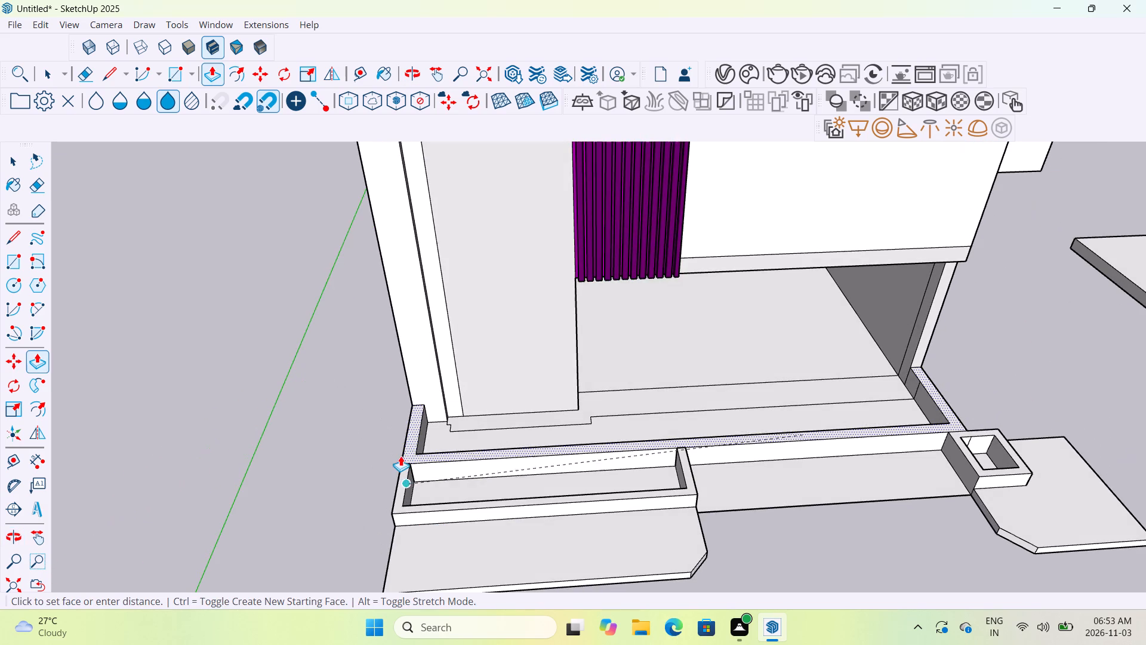
scroll(406, 441, "up", 6)
left_click(412, 432)
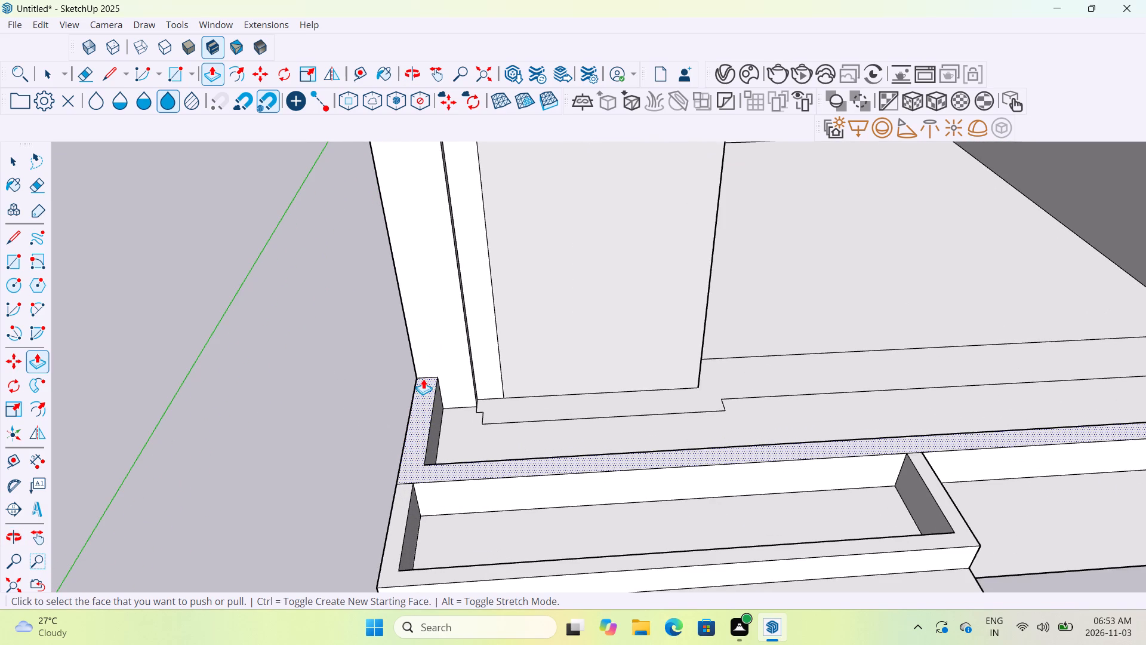
Raise the top face of the low porch wall further with Push/Pull, forming a taller parapet across the front bay.
left_click(424, 377)
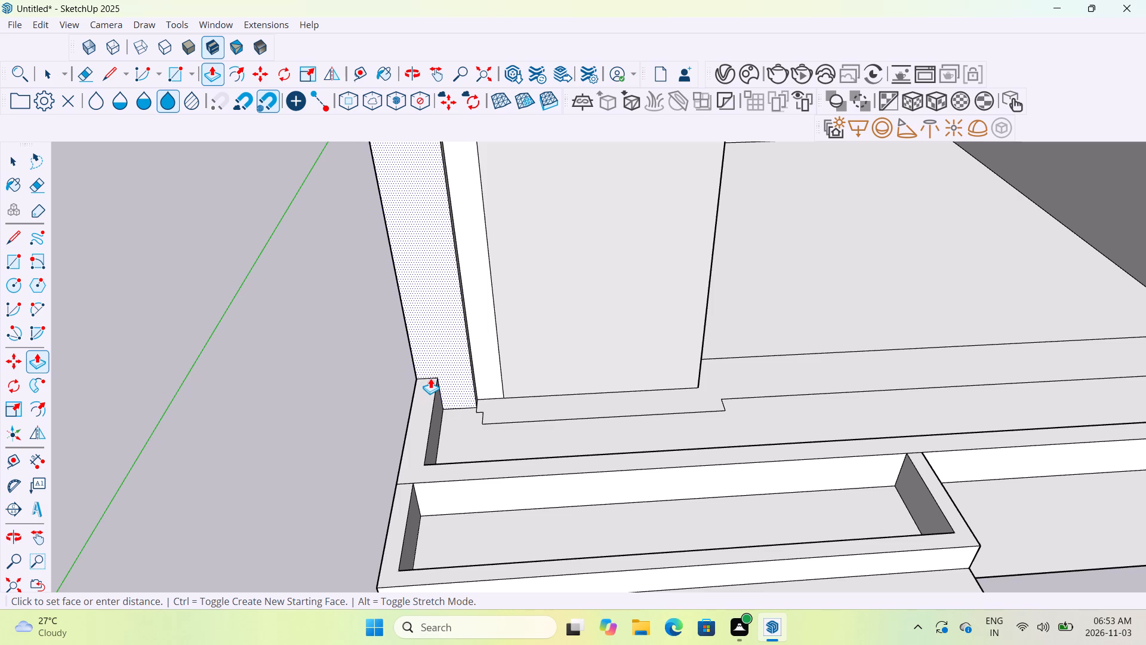
key("Escape")
scroll(430, 378, "up", 3)
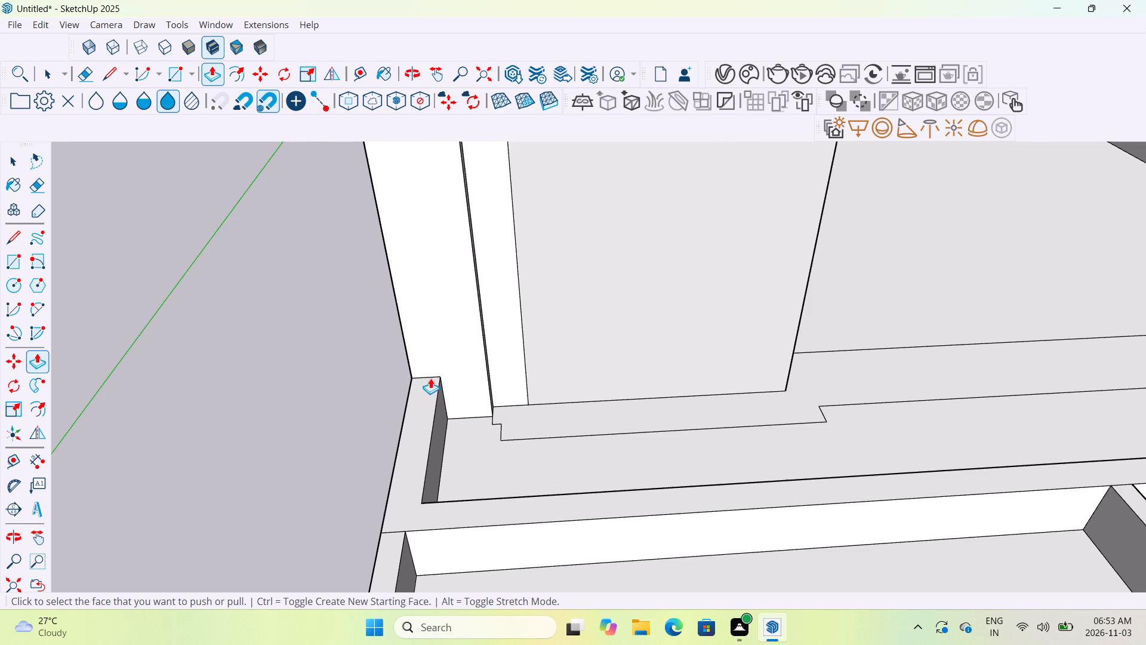
left_click(424, 413)
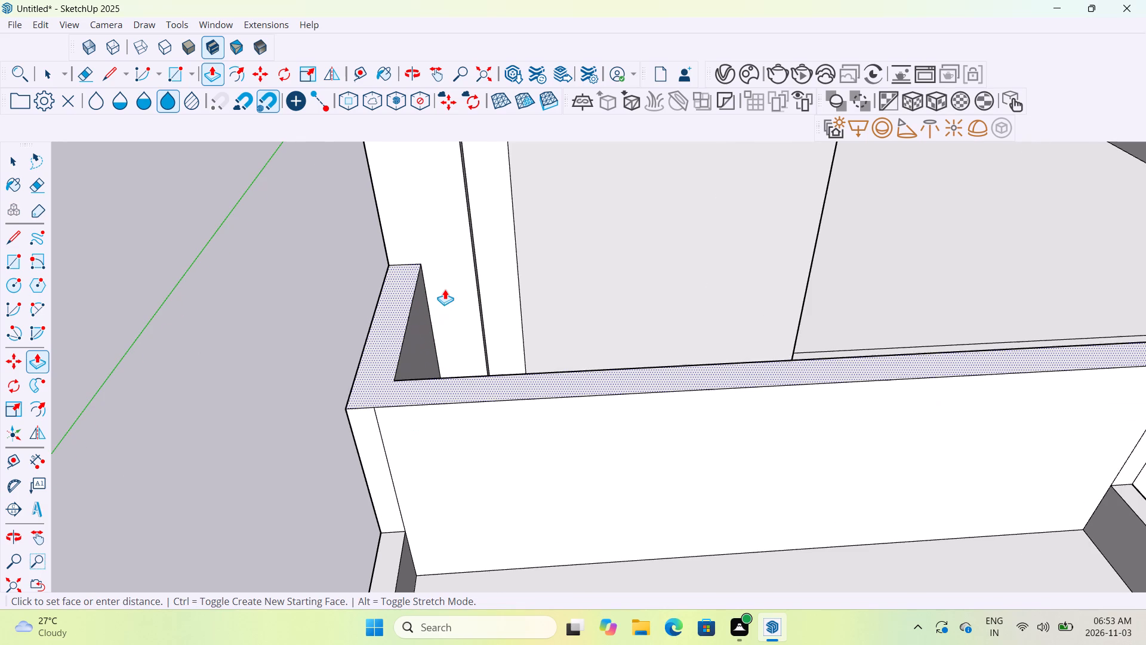
middle_click_drag(445, 289, 446, 238)
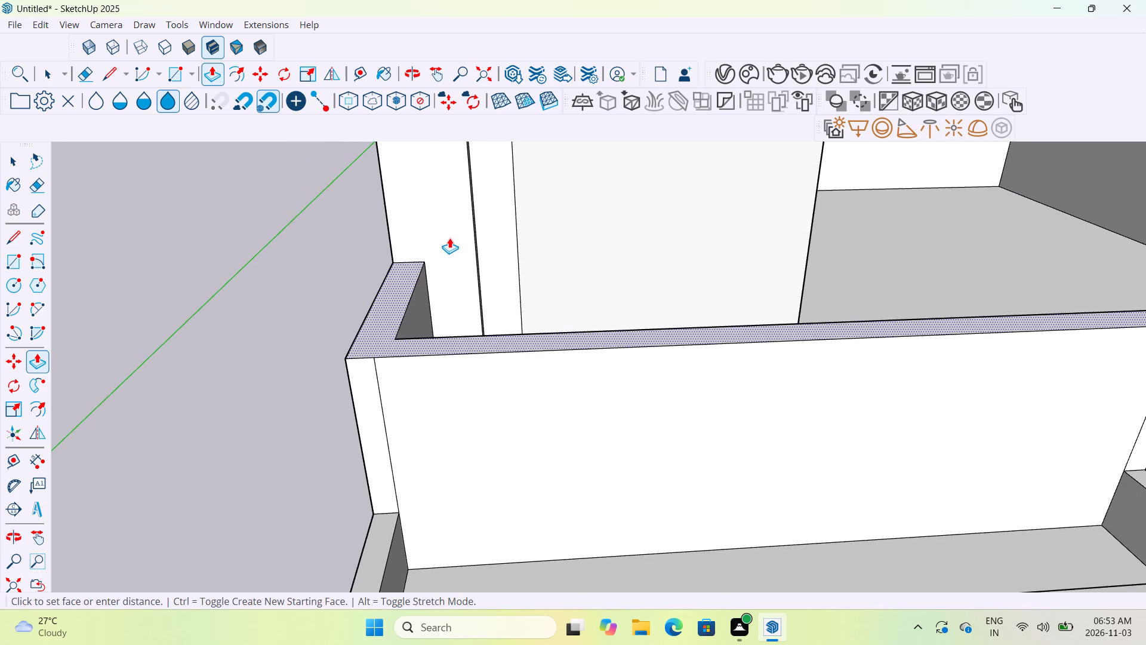
middle_click_drag(450, 238, 671, 265)
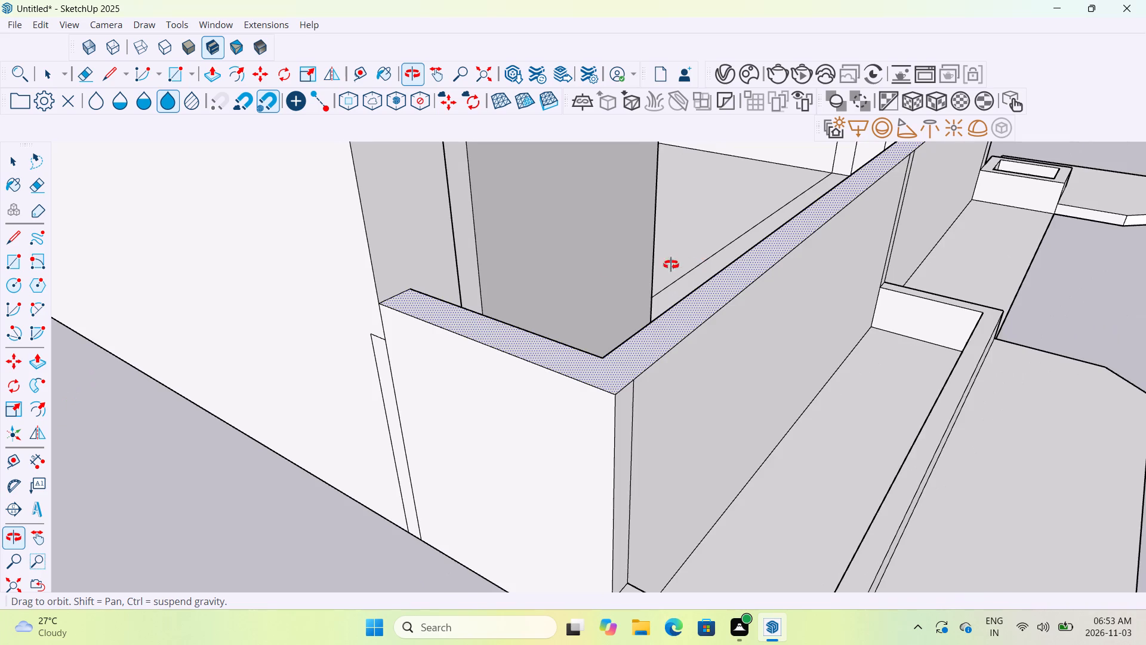
middle_click_drag(671, 265, 568, 266)
scroll(568, 266, "down", 13)
middle_click_drag(942, 294, 874, 318)
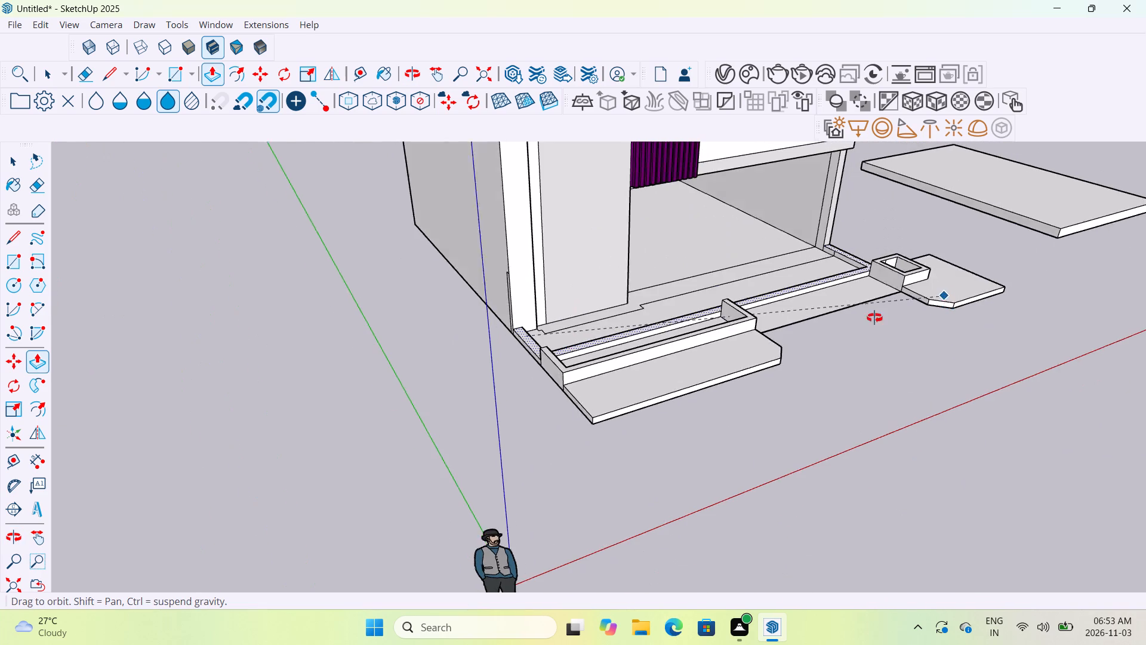
middle_click_drag(874, 318, 758, 237)
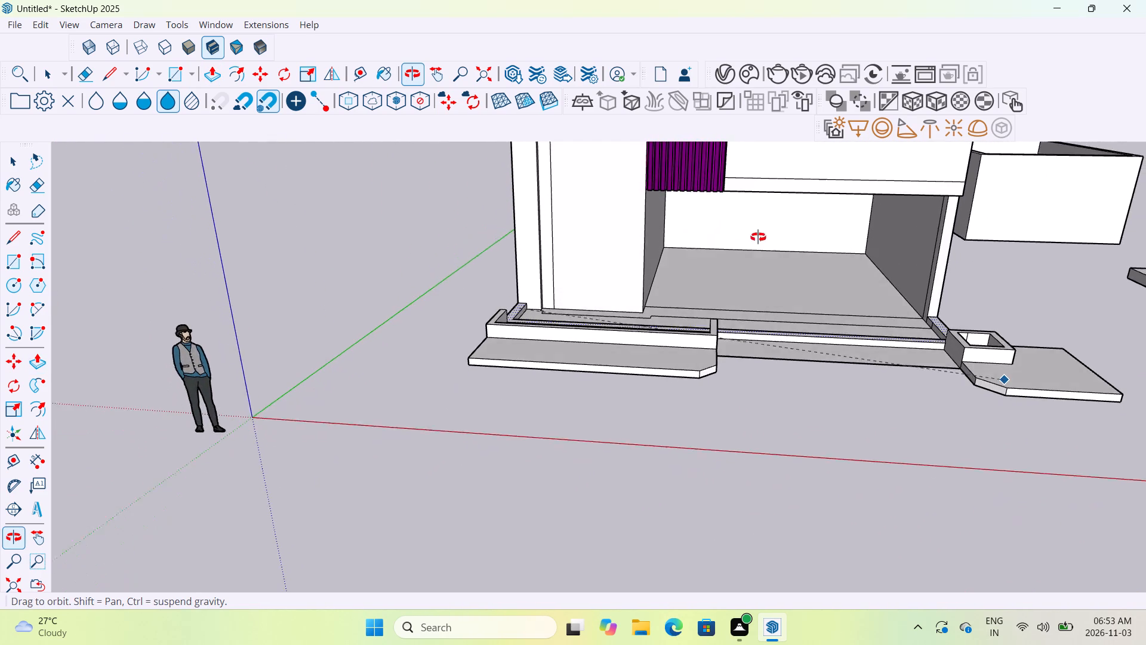
middle_click_drag(758, 237, 759, 233)
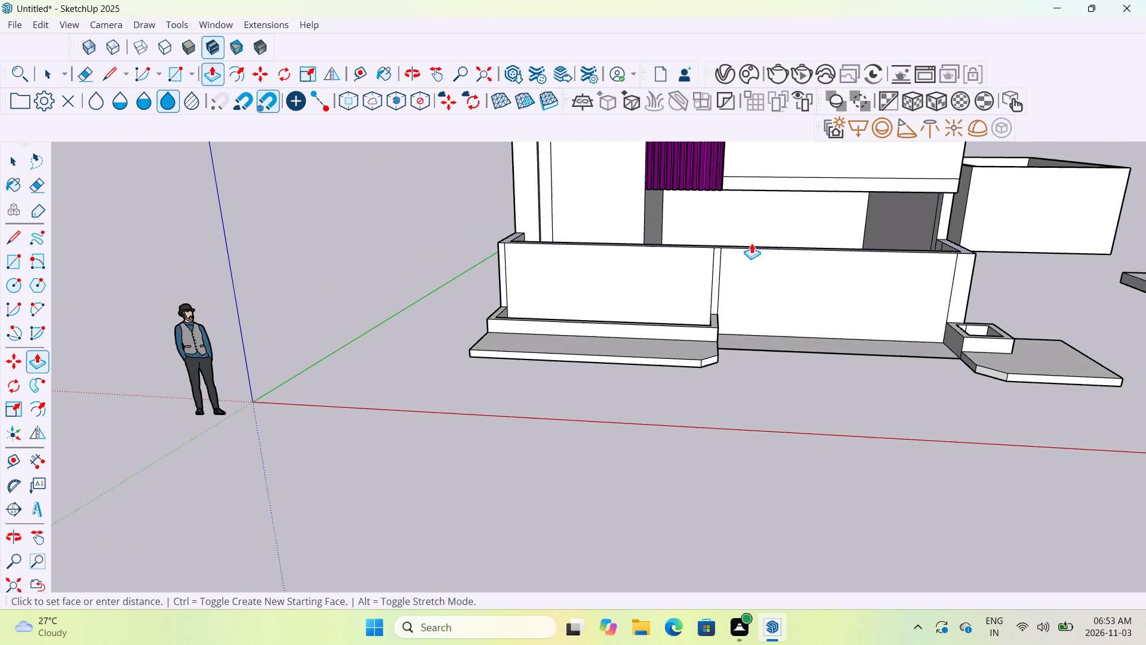
middle_click_drag(751, 243, 766, 216)
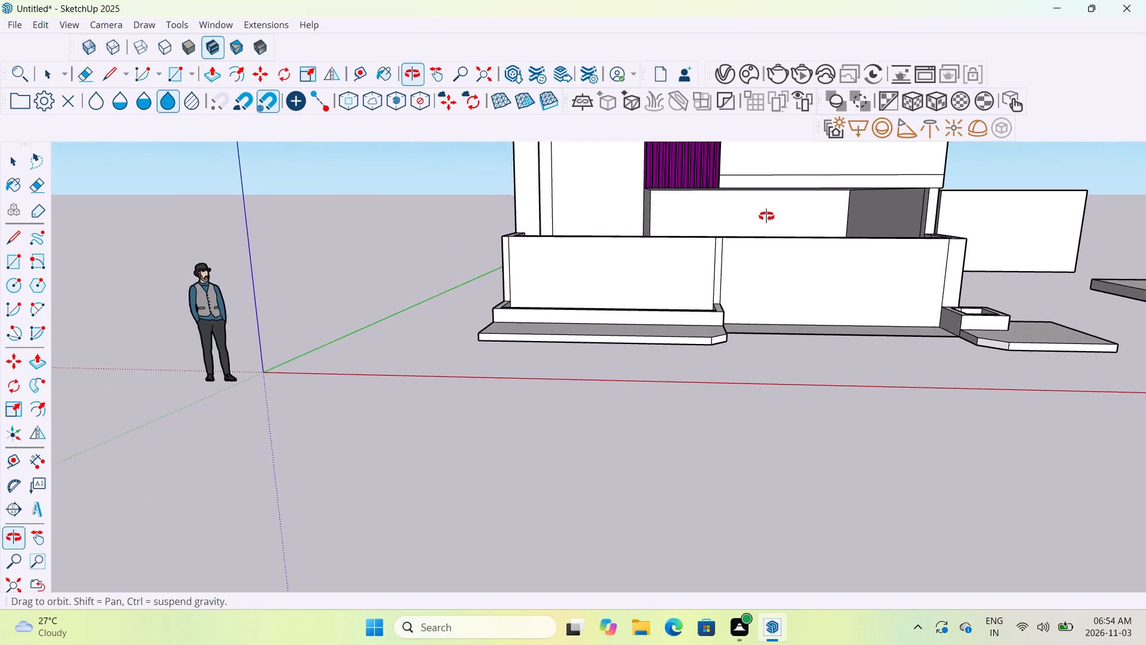
middle_click_drag(766, 216, 767, 216)
middle_click_drag(753, 231, 783, 340)
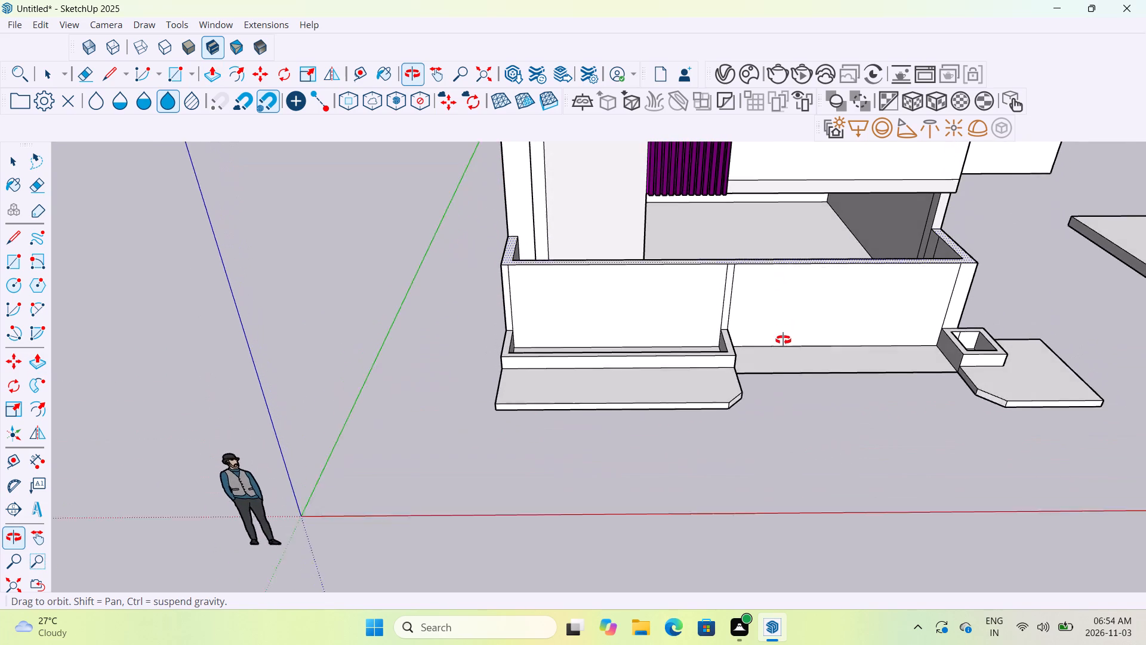
middle_click_drag(783, 340, 768, 315)
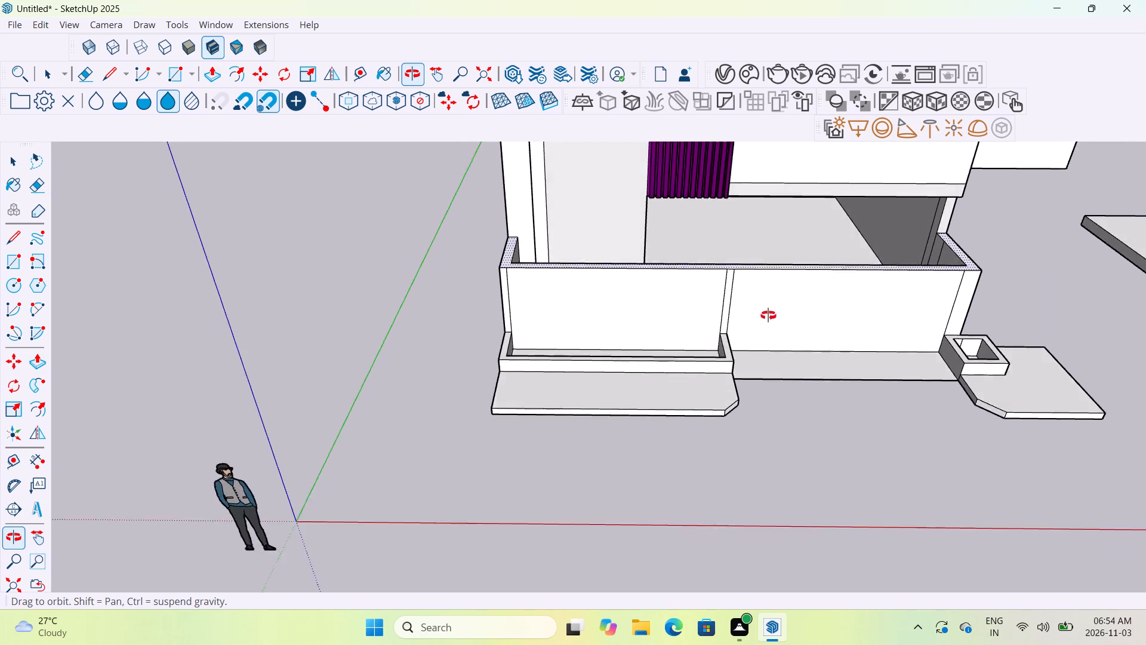
middle_click_drag(768, 315, 740, 265)
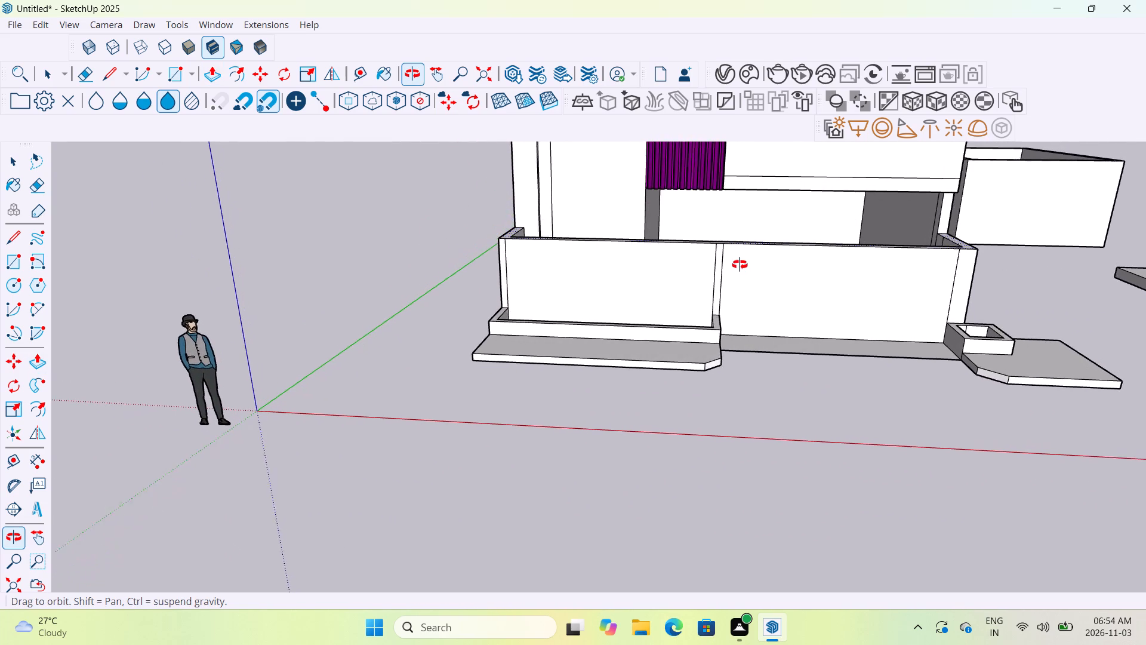
middle_click_drag(740, 265, 734, 265)
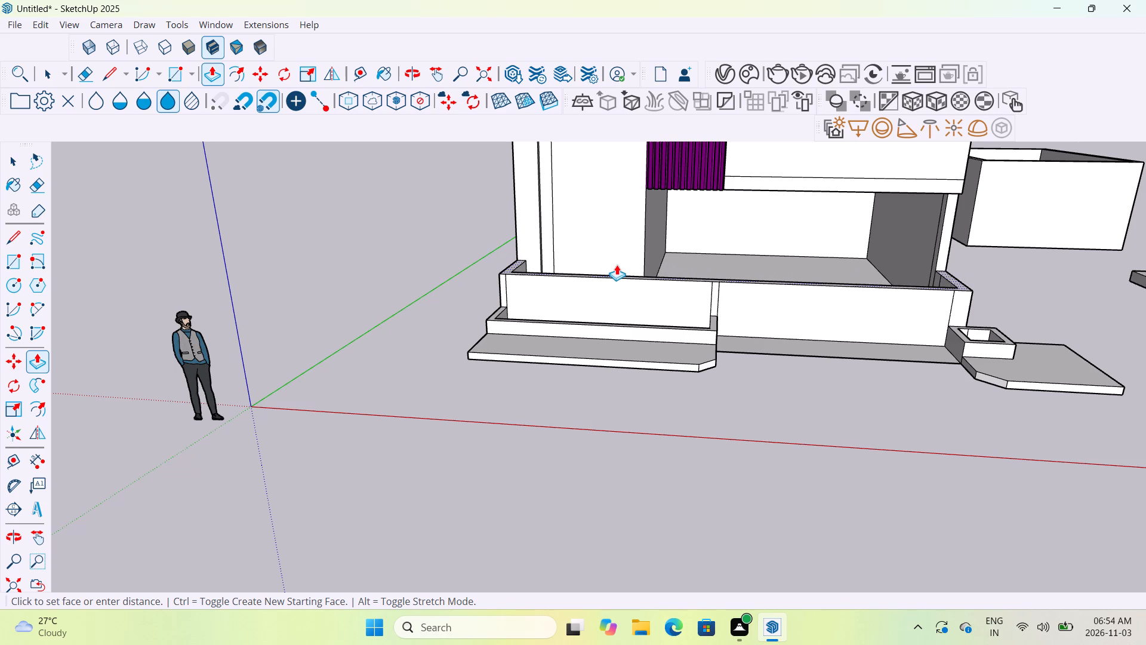
middle_click_drag(616, 248, 617, 237)
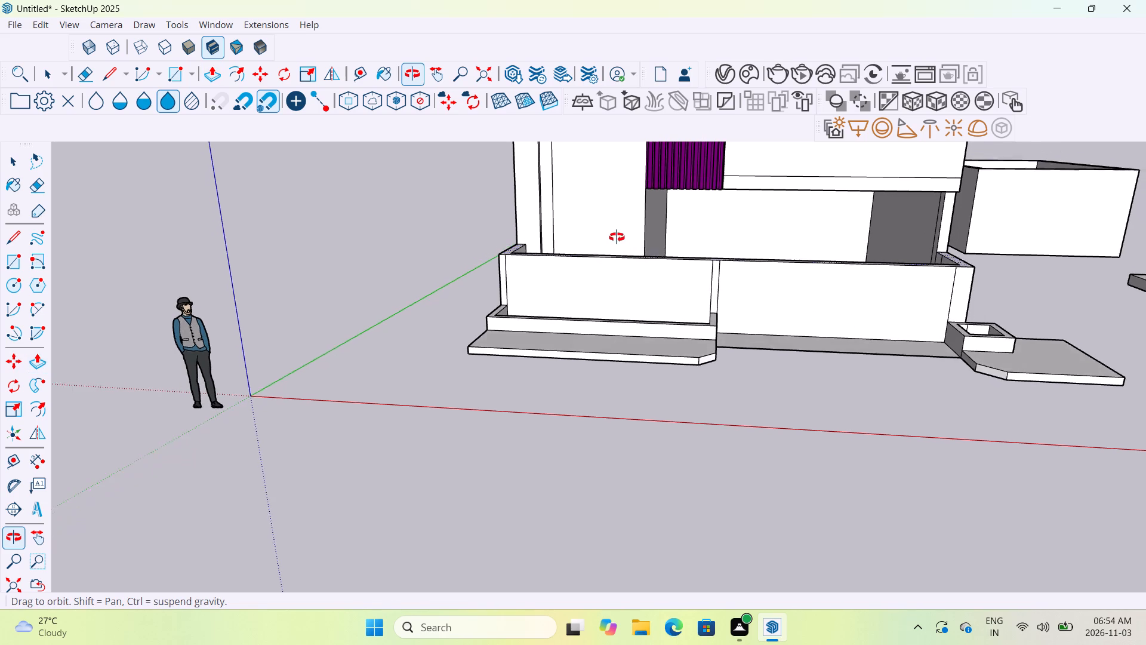
middle_click_drag(617, 237, 623, 220)
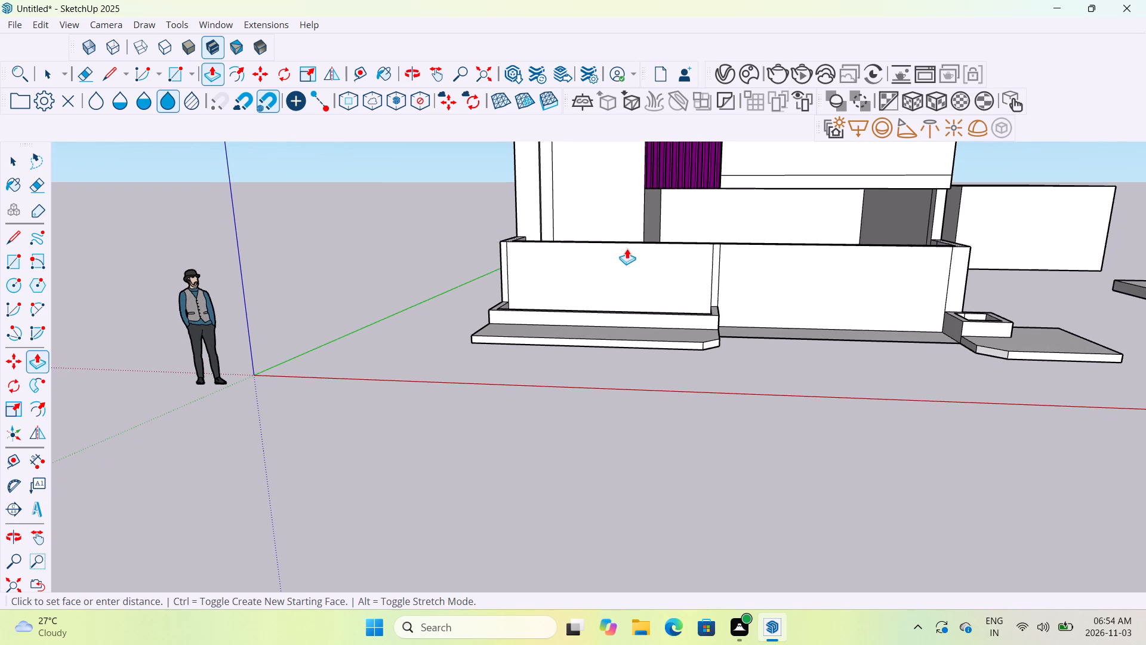
left_click(627, 253)
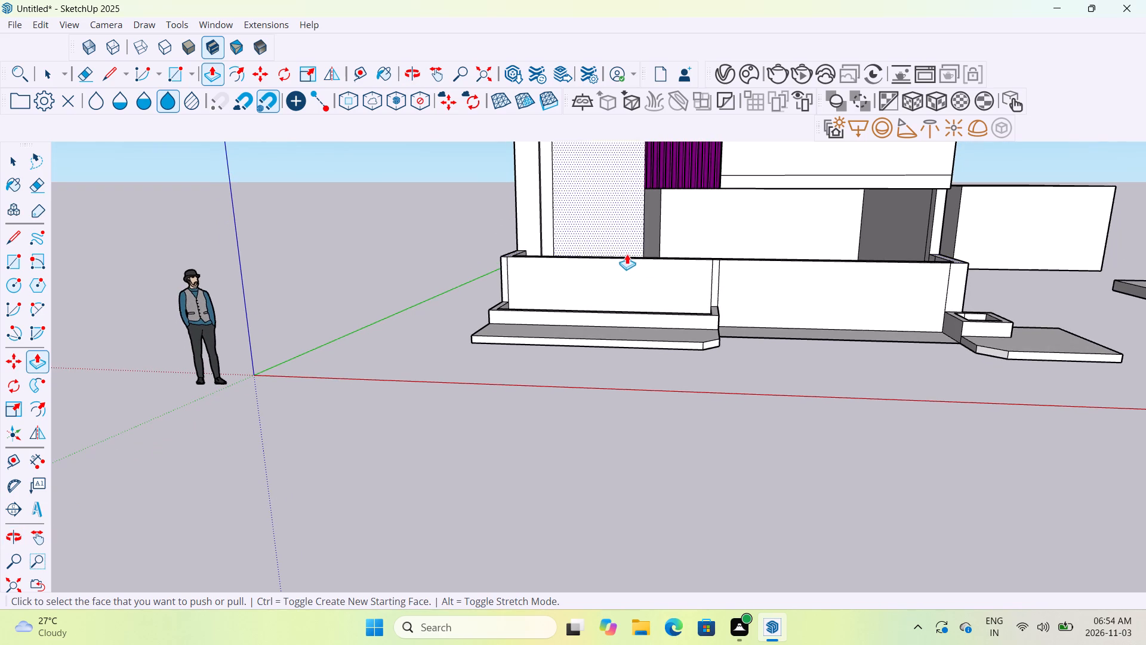
Examine the raised porch parapet's proportions against the open bay and the whole front facade.
middle_click_drag(815, 346, 820, 393)
scroll(820, 393, "down", 6)
middle_click_drag(820, 393, 819, 392)
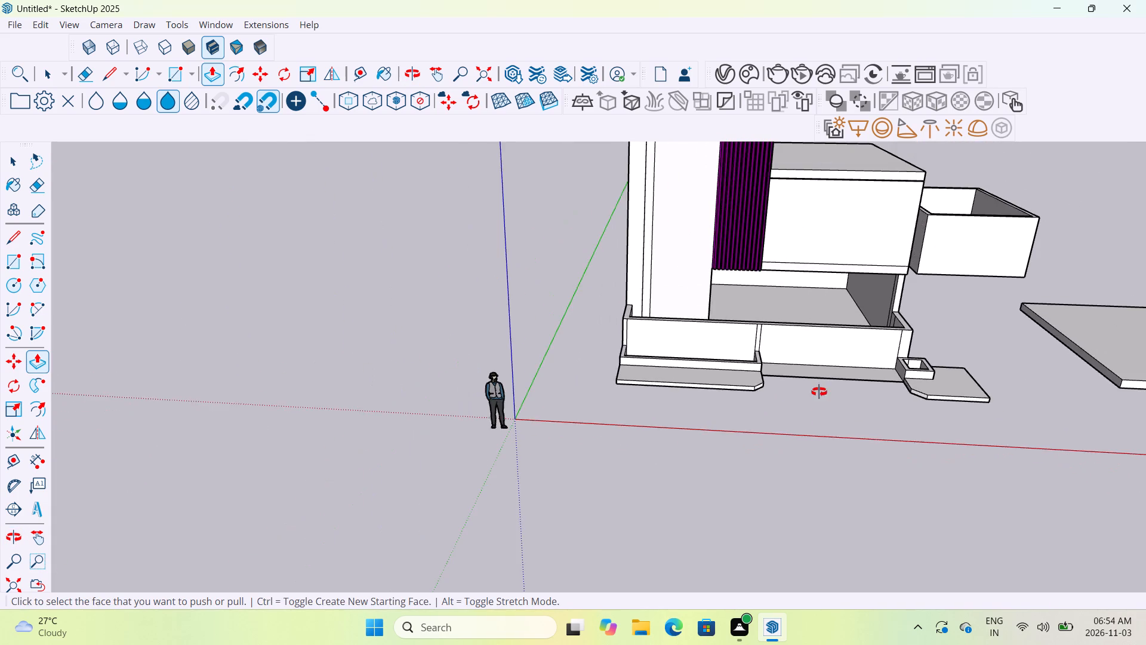
middle_click_drag(819, 392, 805, 330)
scroll(804, 328, "up", 3)
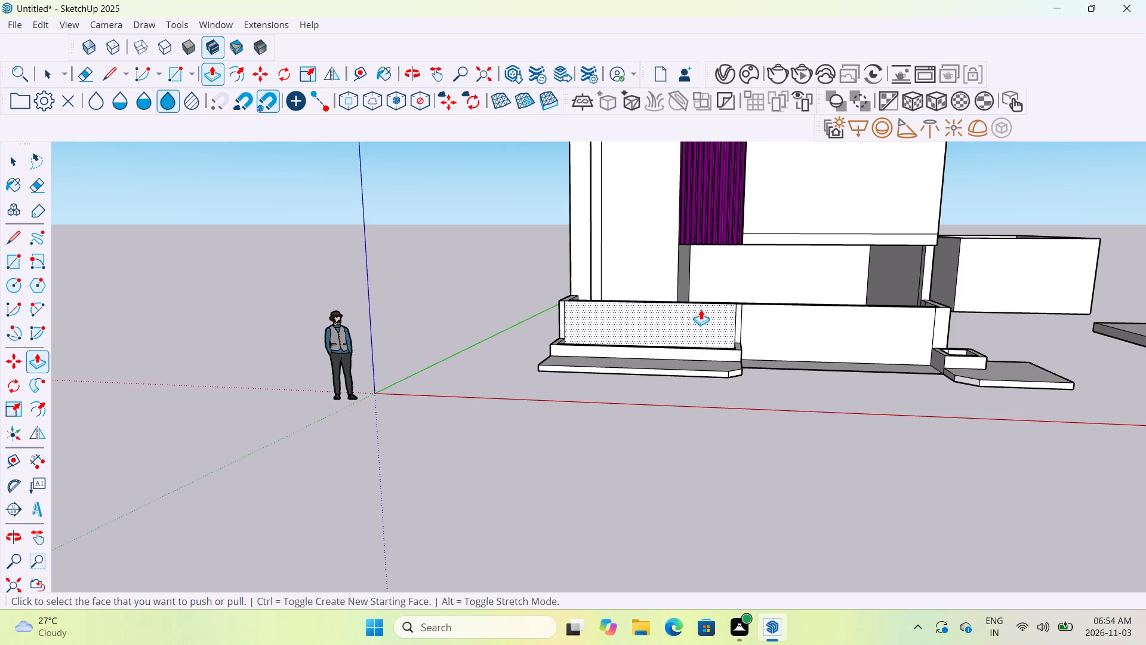
middle_click_drag(809, 436, 784, 398)
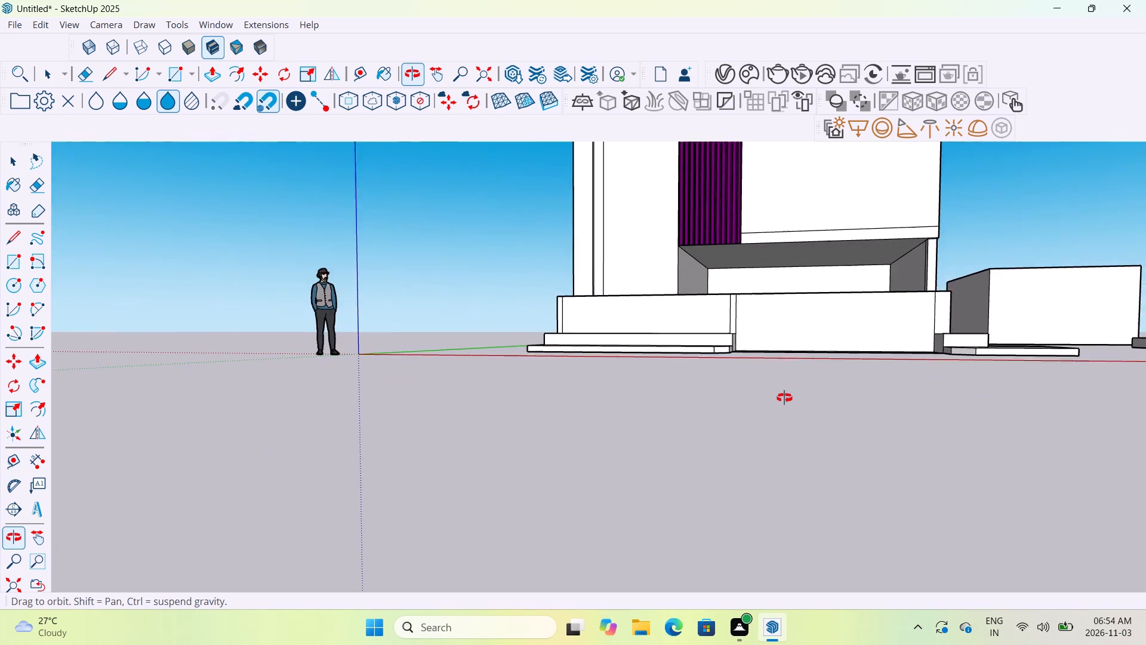
middle_click_drag(784, 398, 787, 412)
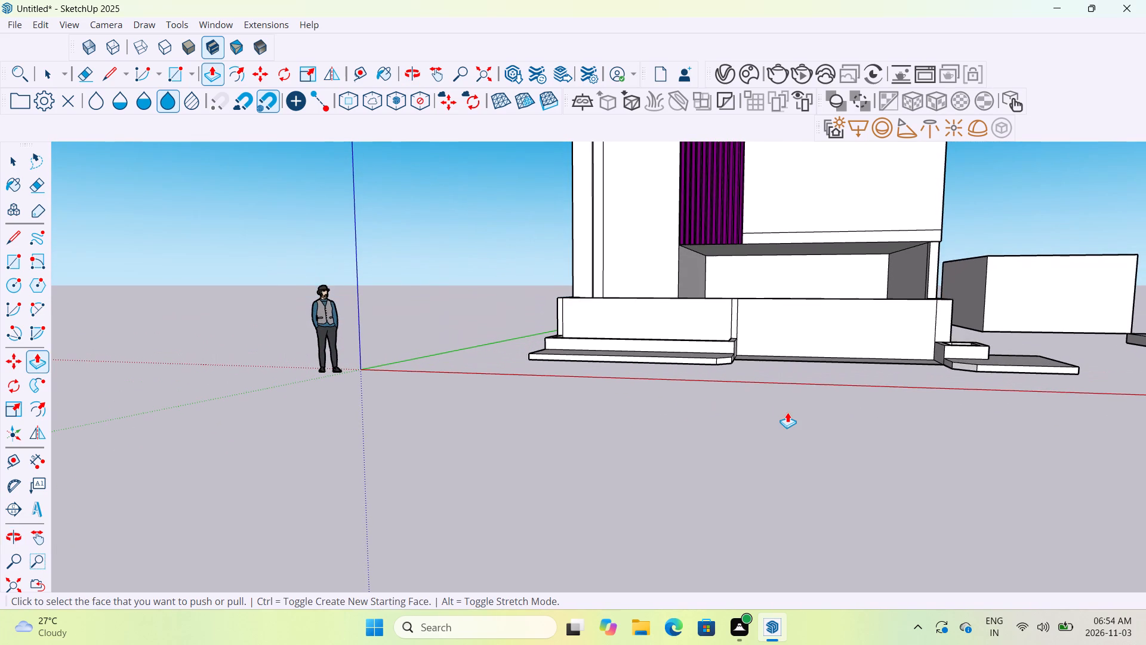
scroll(791, 410, "down", 16)
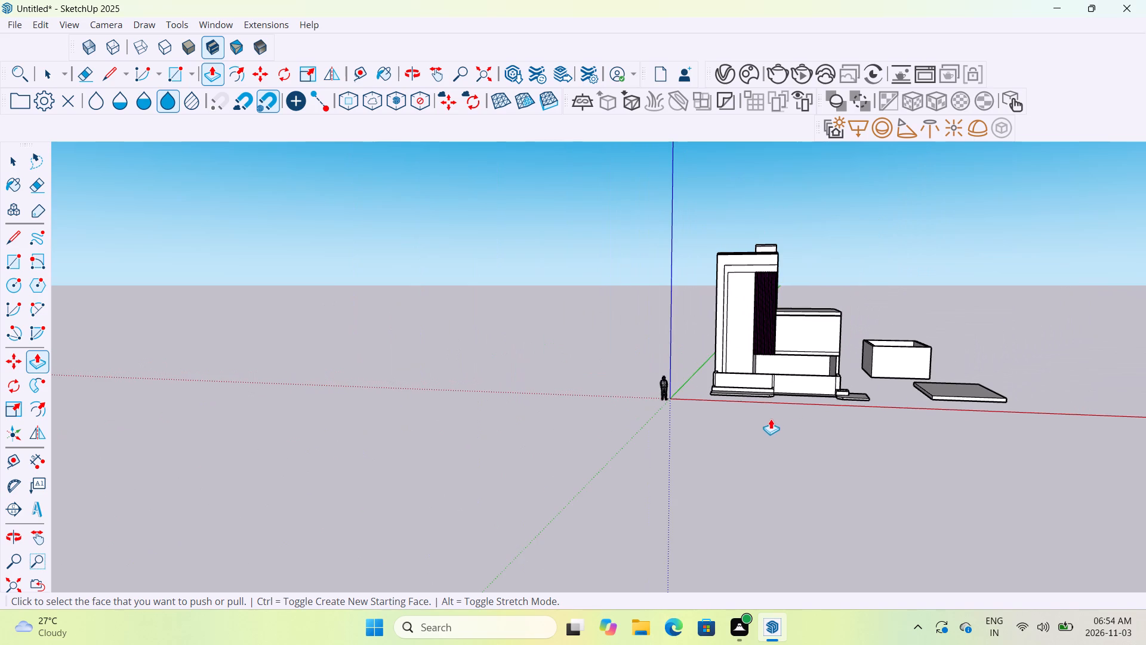
Push/Pull the tall white panel beside the violet ribs, matching its depth to the surface of the nearby ribs.
scroll(743, 333, "up", 9)
scroll(743, 333, "down", 1)
scroll(743, 333, "up", 9)
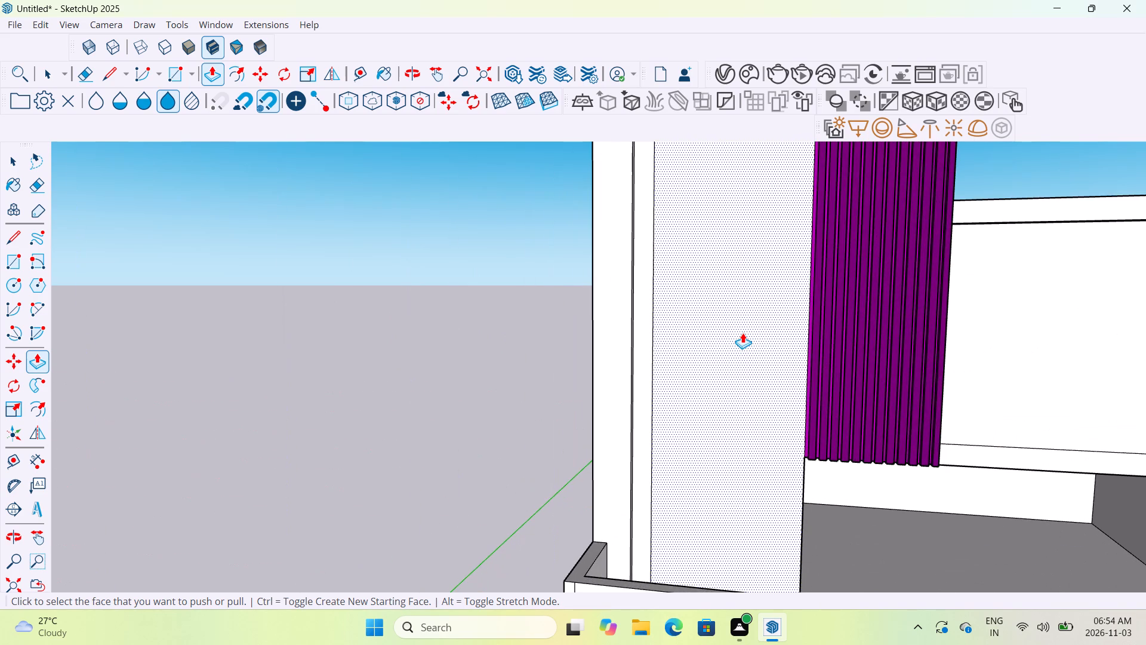
middle_click_drag(741, 346, 941, 357)
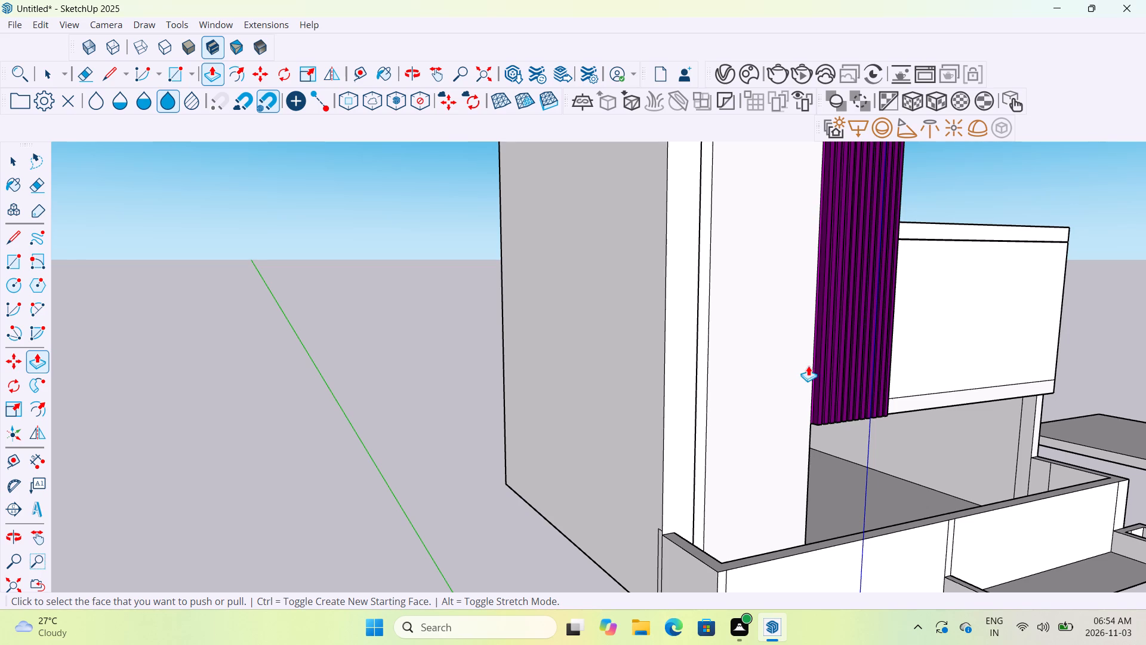
left_click(784, 366)
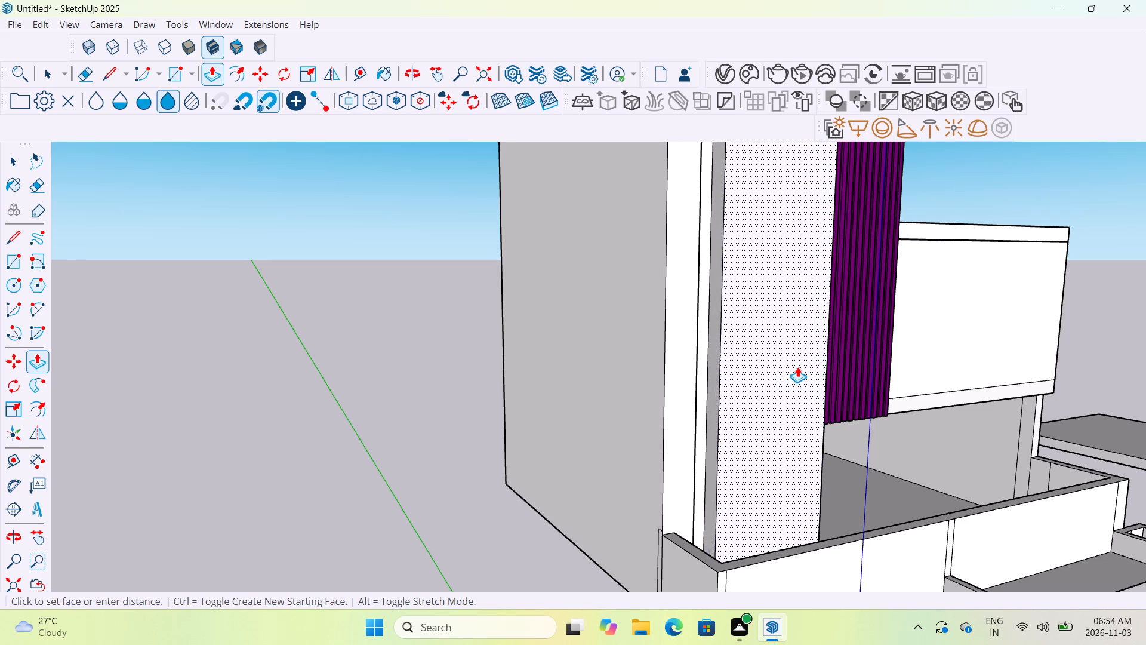
middle_click_drag(797, 367, 923, 380)
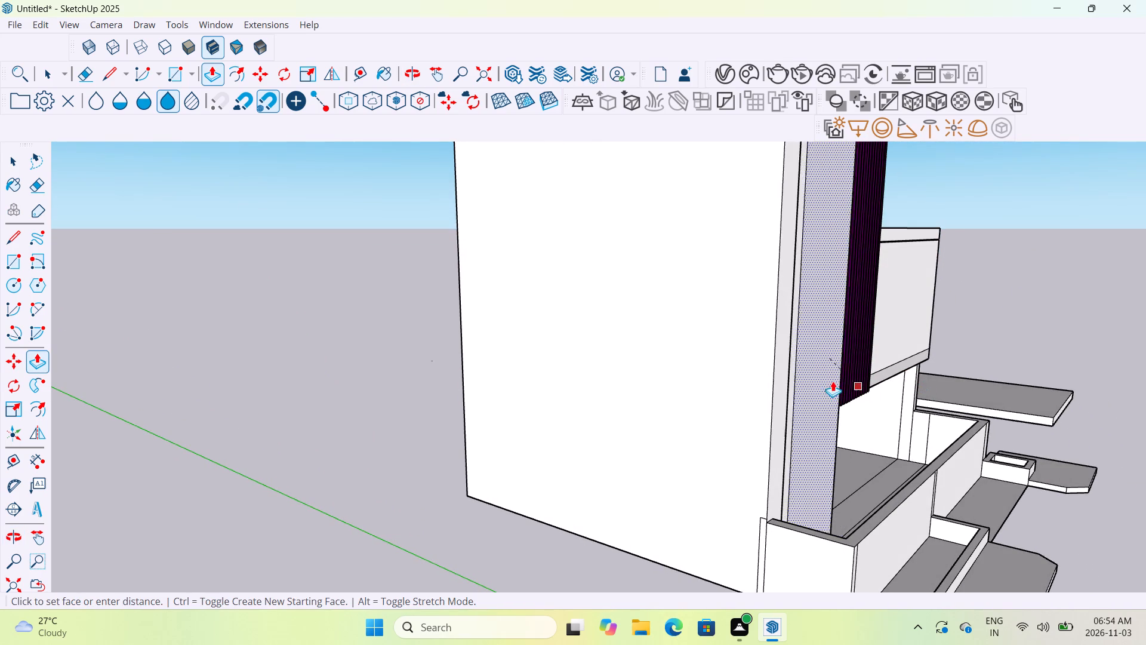
scroll(820, 379, "up", 18)
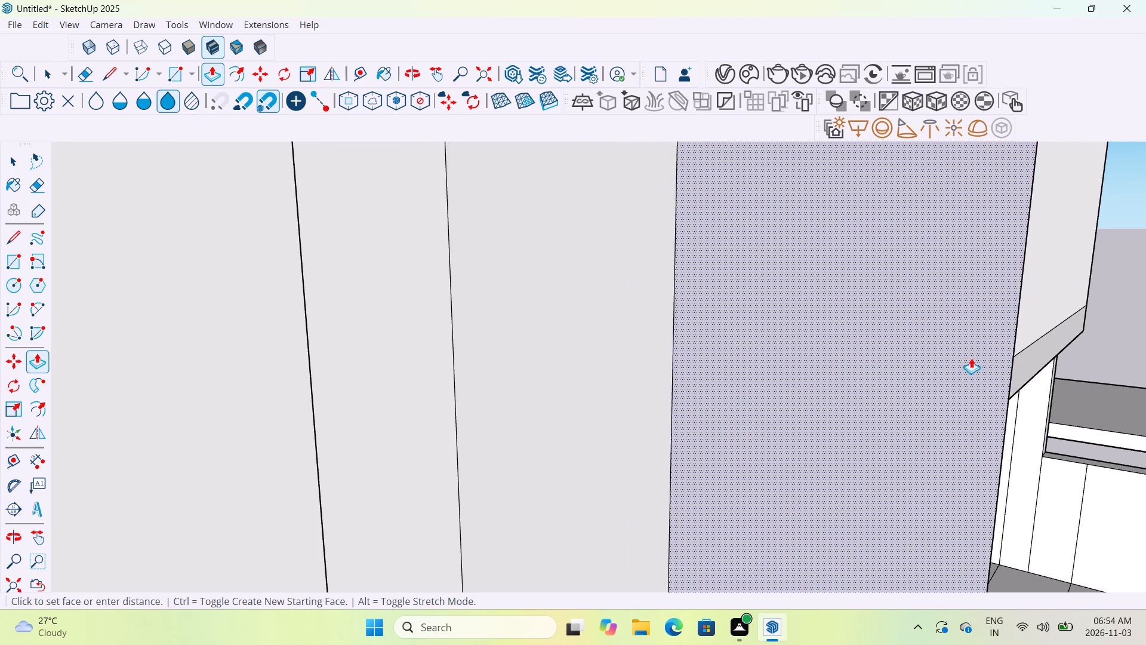
middle_click_drag(908, 377, 651, 397)
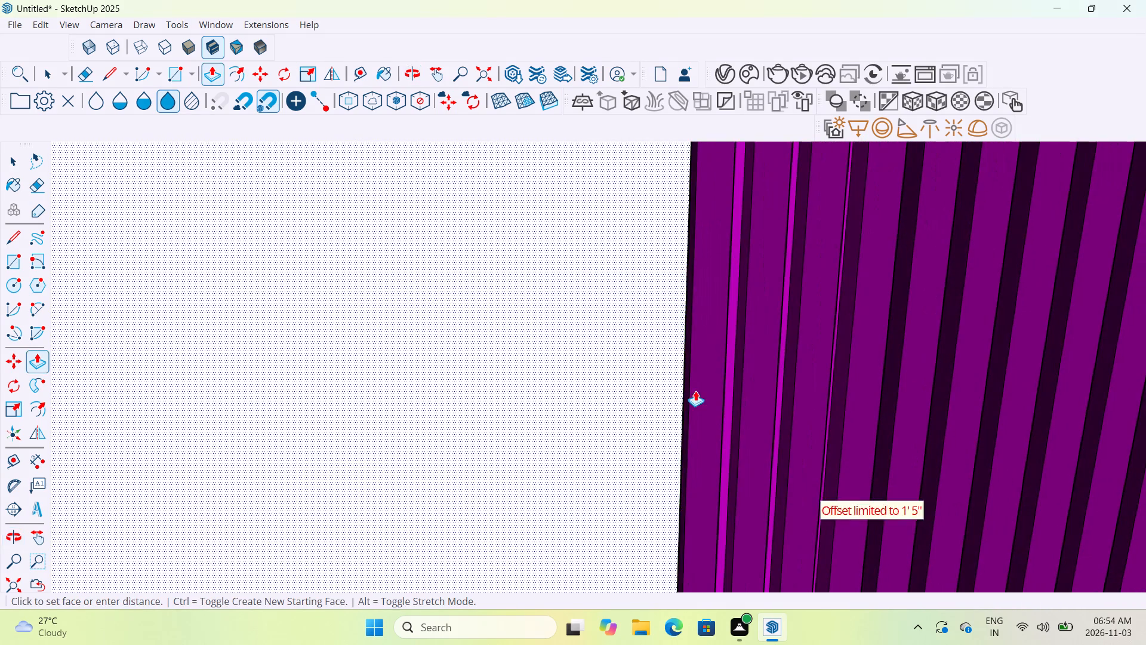
left_click(755, 376)
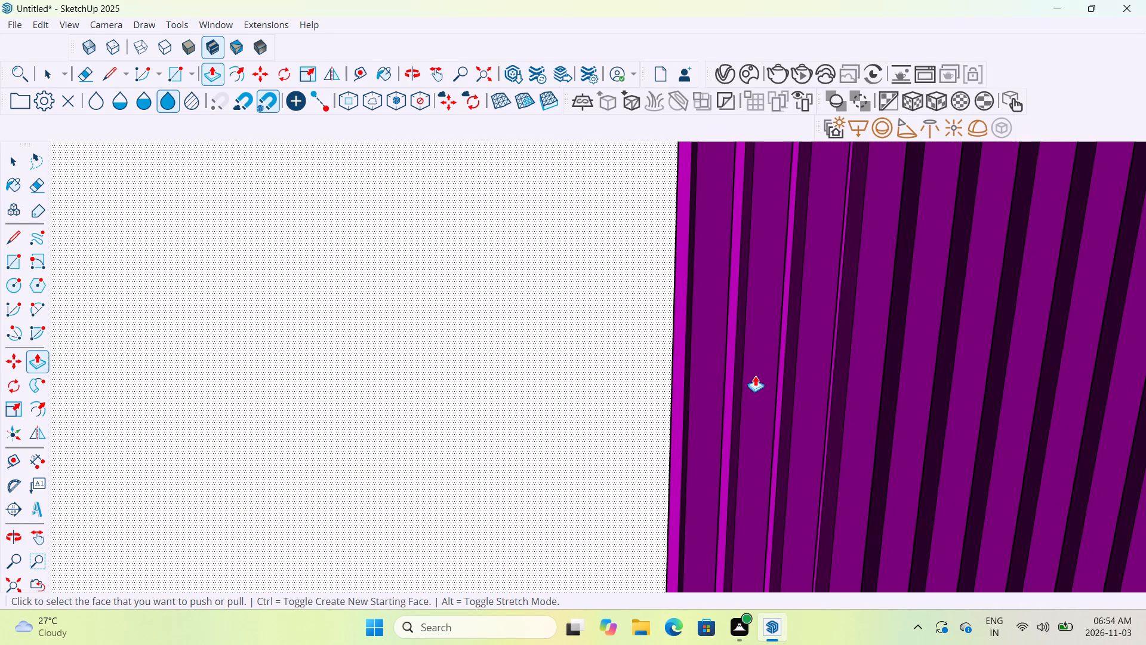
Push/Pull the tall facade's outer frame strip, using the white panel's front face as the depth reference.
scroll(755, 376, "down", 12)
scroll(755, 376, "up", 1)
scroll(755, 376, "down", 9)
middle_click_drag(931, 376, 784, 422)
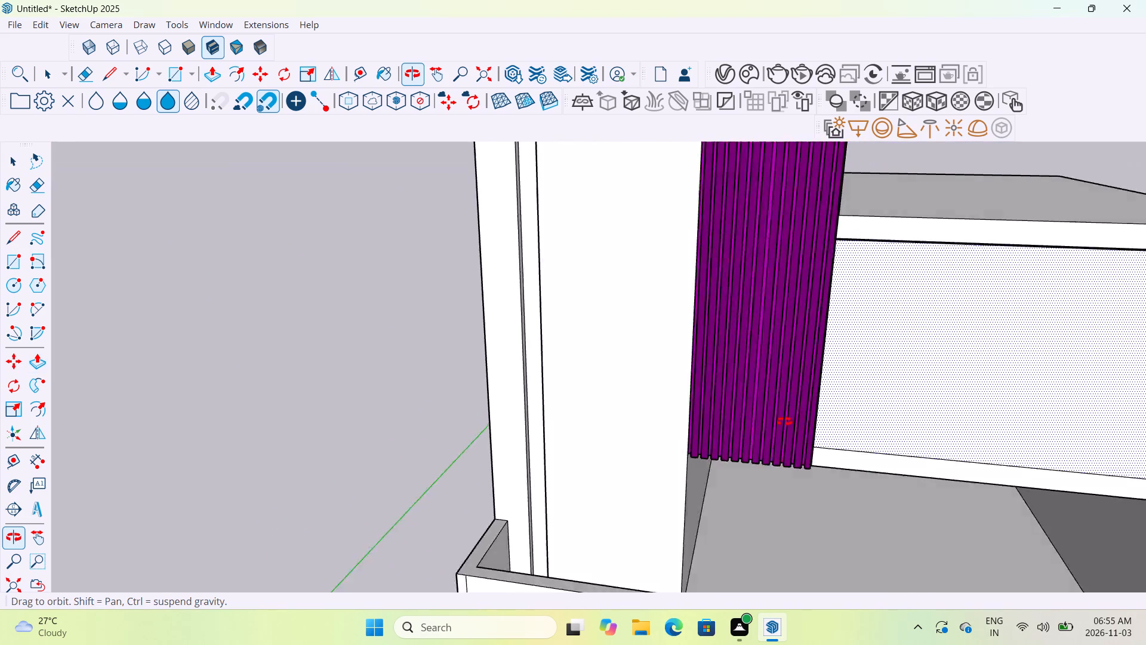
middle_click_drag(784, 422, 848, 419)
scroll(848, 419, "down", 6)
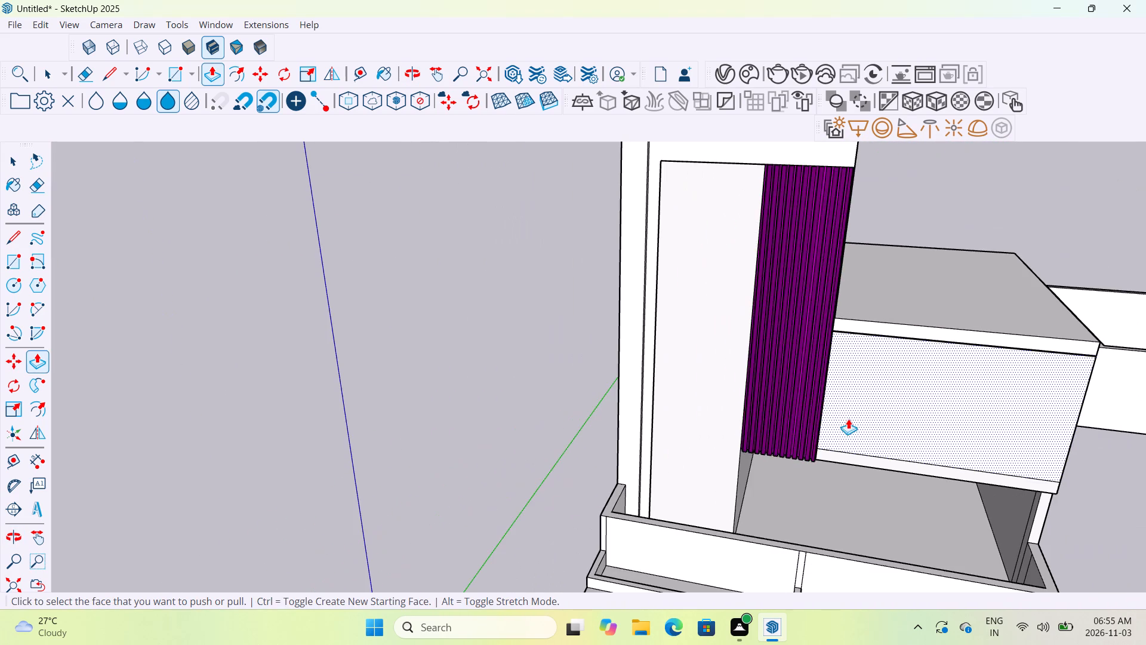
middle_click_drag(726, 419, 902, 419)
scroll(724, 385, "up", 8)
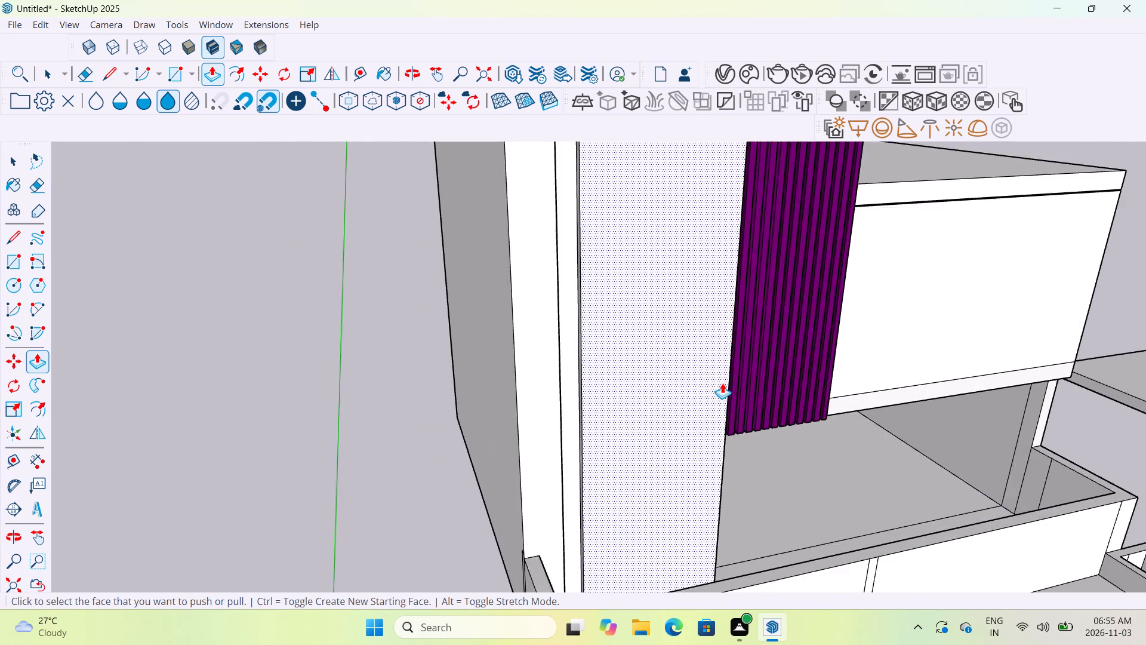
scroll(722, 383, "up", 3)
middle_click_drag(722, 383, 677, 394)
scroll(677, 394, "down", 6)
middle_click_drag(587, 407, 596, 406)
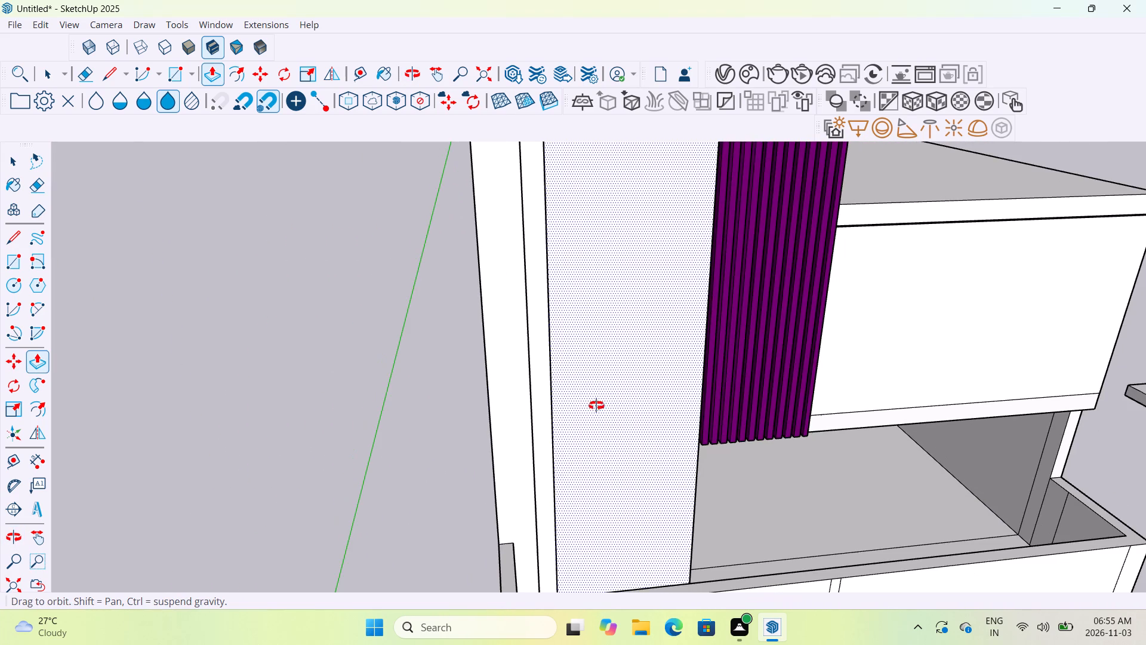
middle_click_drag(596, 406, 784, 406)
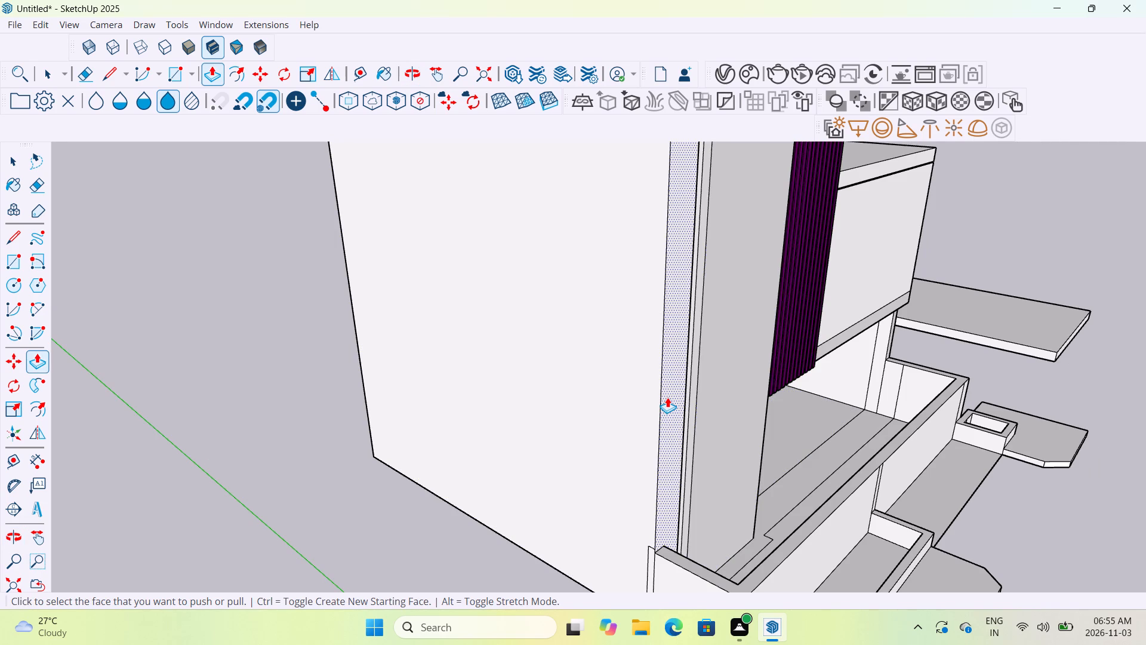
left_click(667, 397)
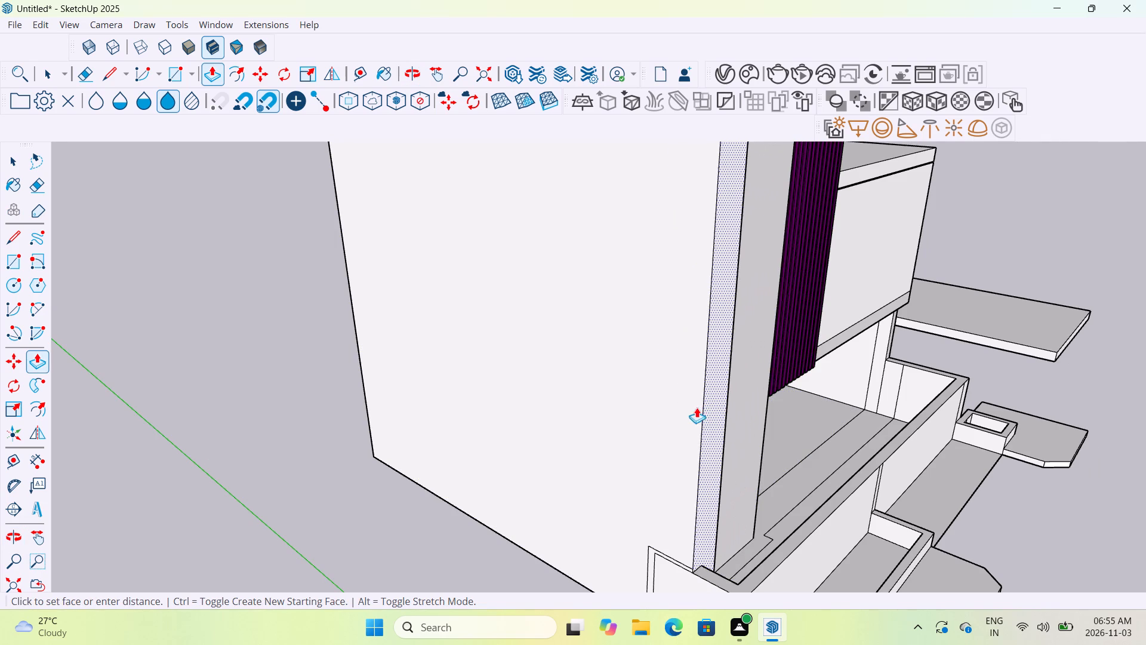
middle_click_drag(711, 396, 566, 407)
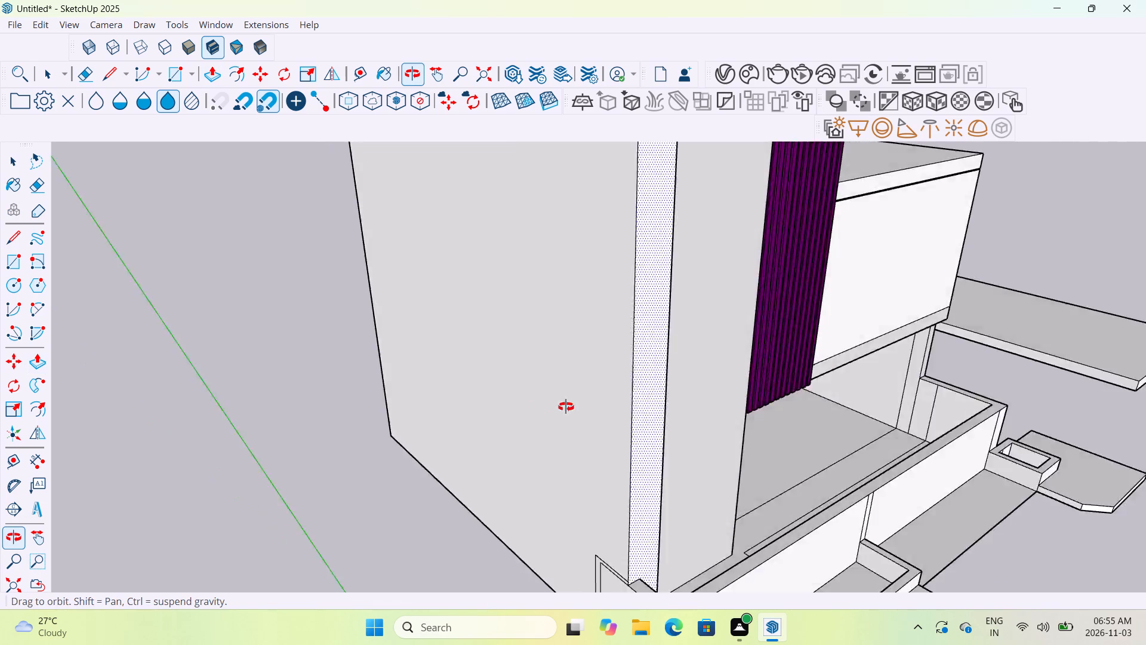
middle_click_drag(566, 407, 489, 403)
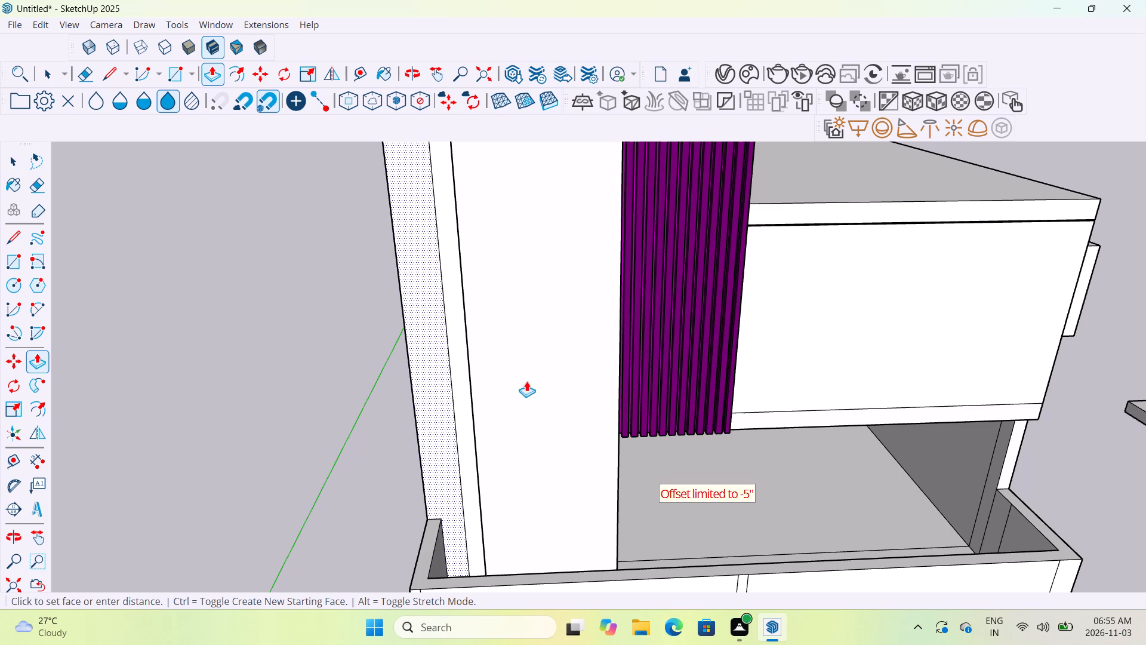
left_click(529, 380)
Push/Pull the outer frame strip again to bring it level with the tall white panel's front face.
scroll(472, 419, "up", 11)
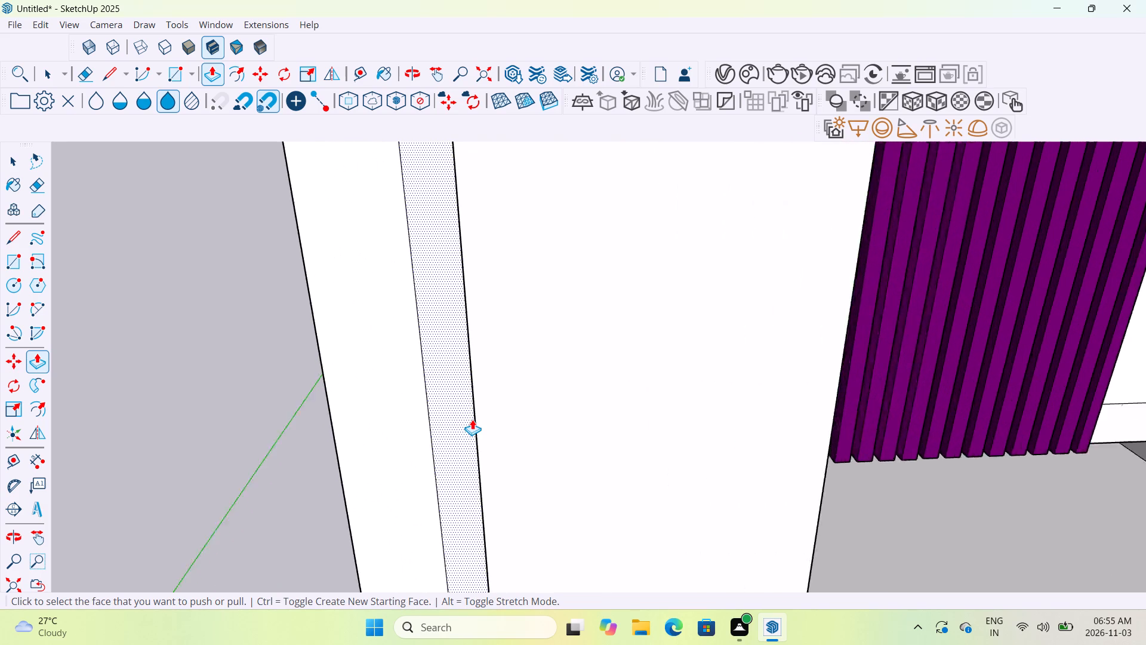
middle_click_drag(520, 404, 781, 350)
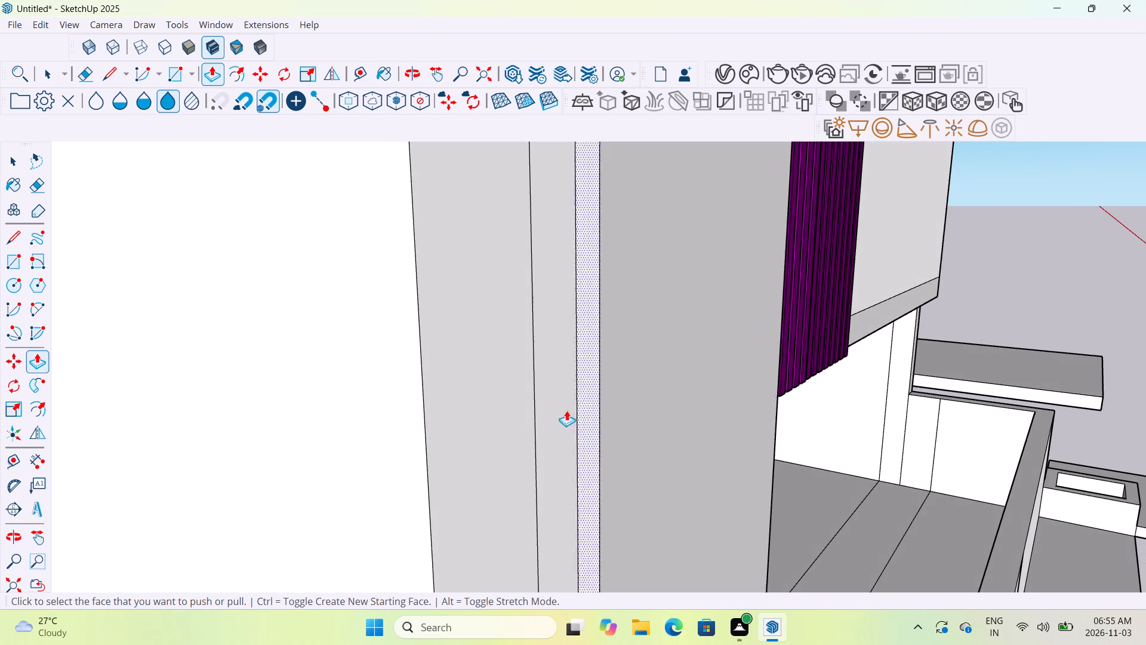
left_click(510, 437)
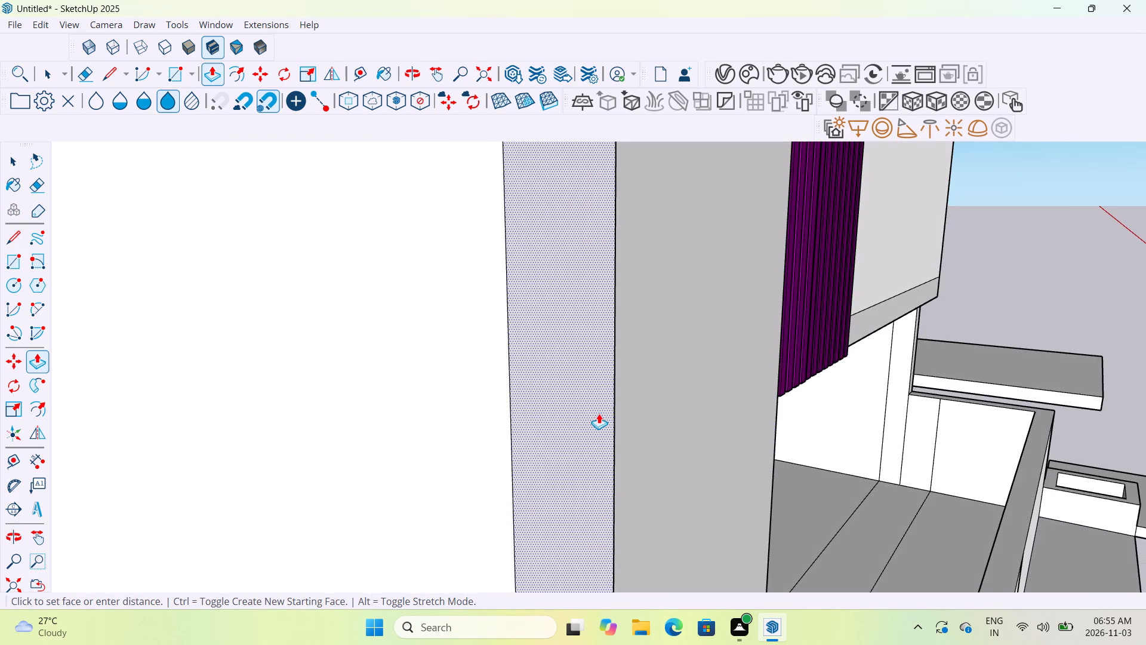
middle_click_drag(599, 413, 401, 417)
scroll(401, 417, "down", 2)
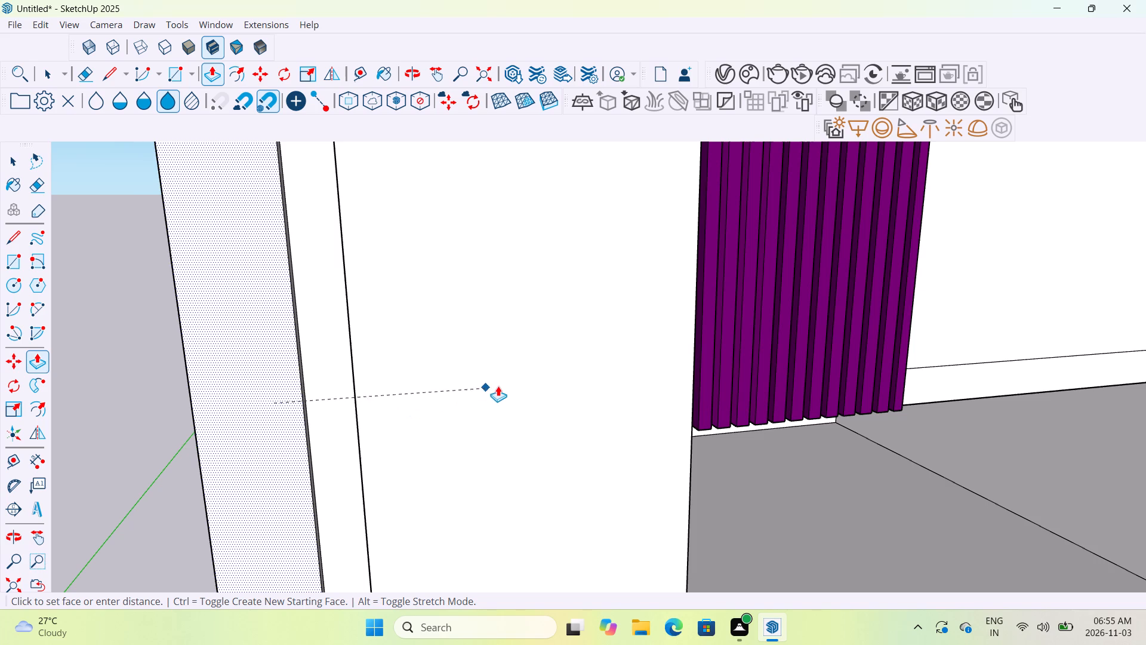
left_click(500, 385)
Examine the stepped depths of the outer frame, inner band, white panel and violet ribs from several angles.
scroll(500, 385, "down", 14)
scroll(500, 385, "down", 8)
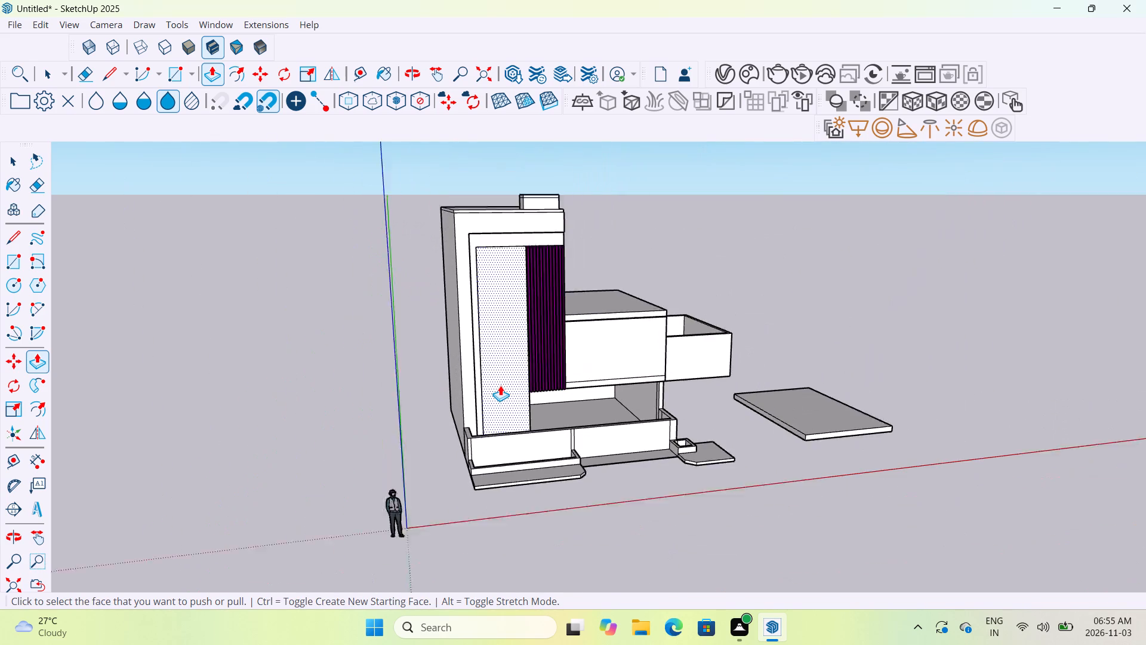
scroll(538, 274, "up", 7)
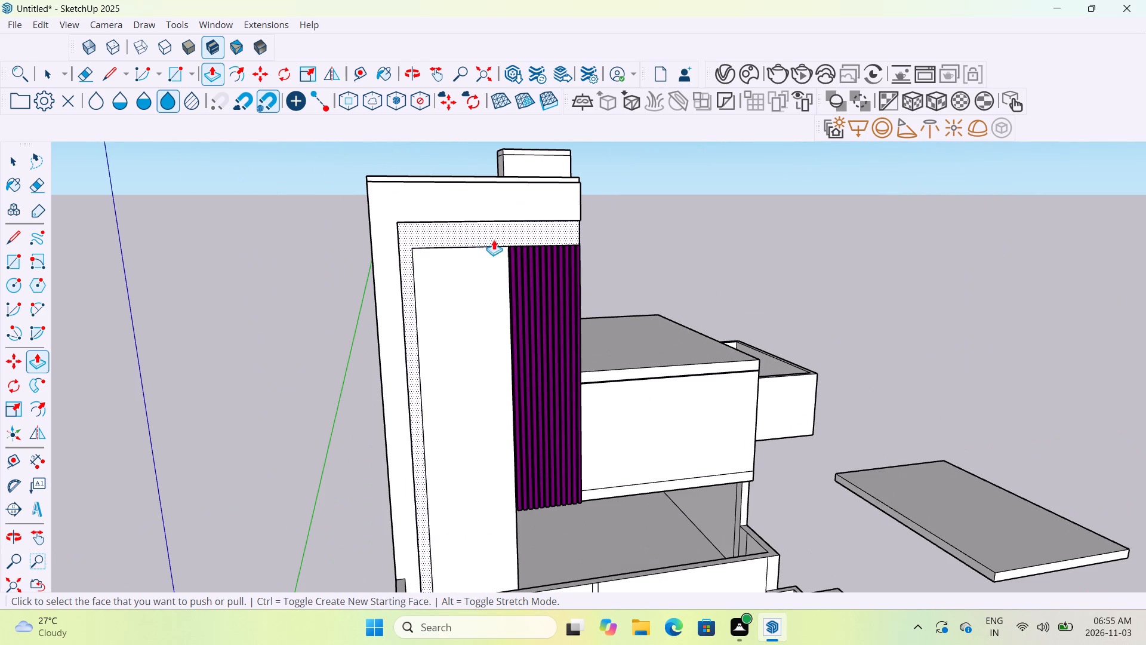
middle_click_drag(460, 238, 320, 259)
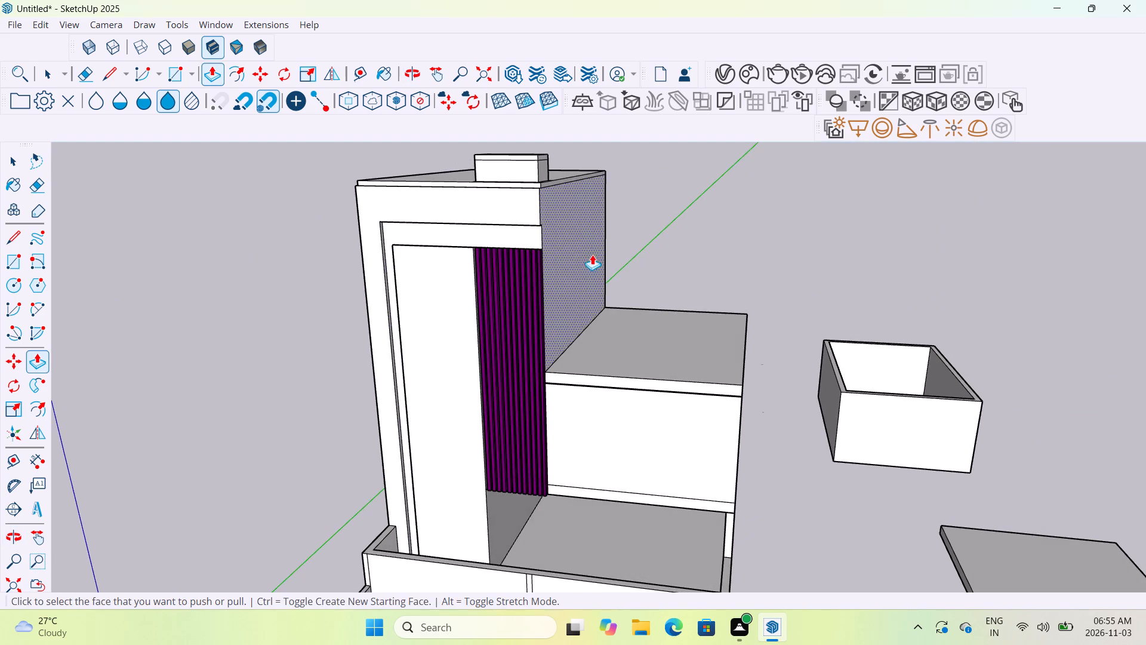
middle_click_drag(592, 254, 517, 260)
scroll(479, 224, "up", 4)
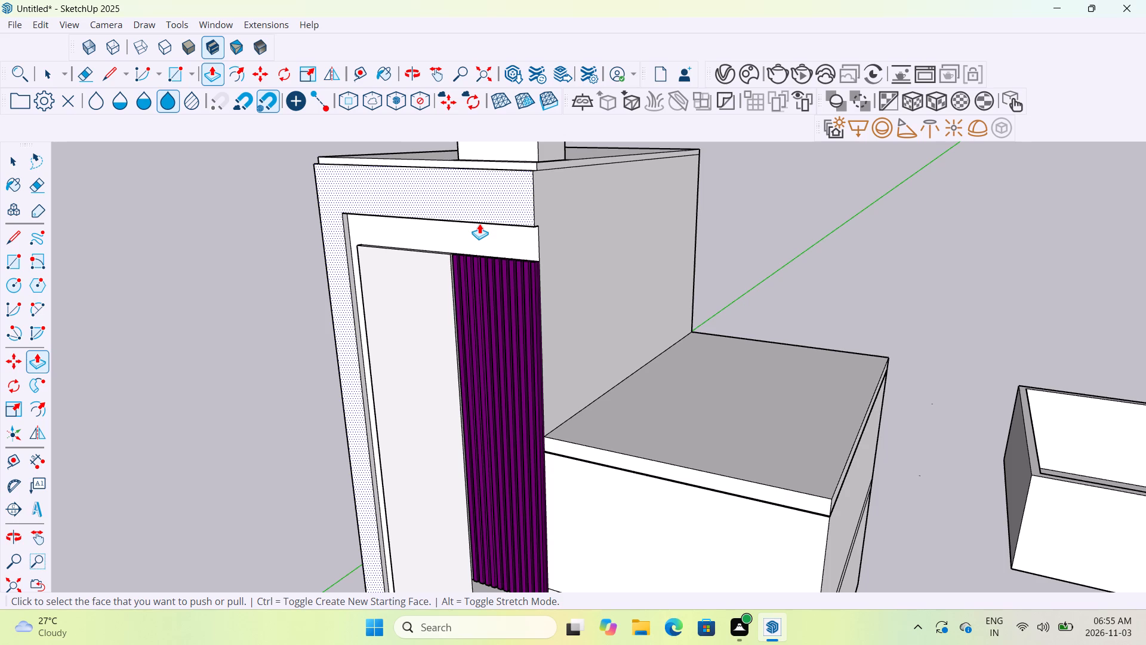
scroll(479, 223, "down", 5)
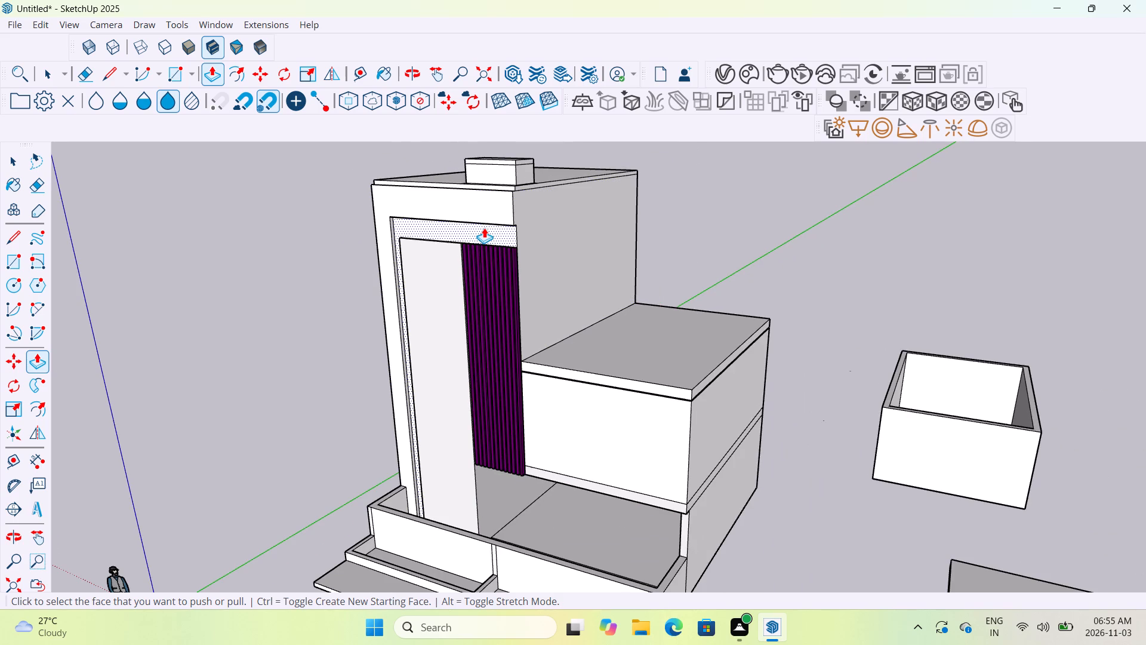
middle_click_drag(510, 262, 657, 296)
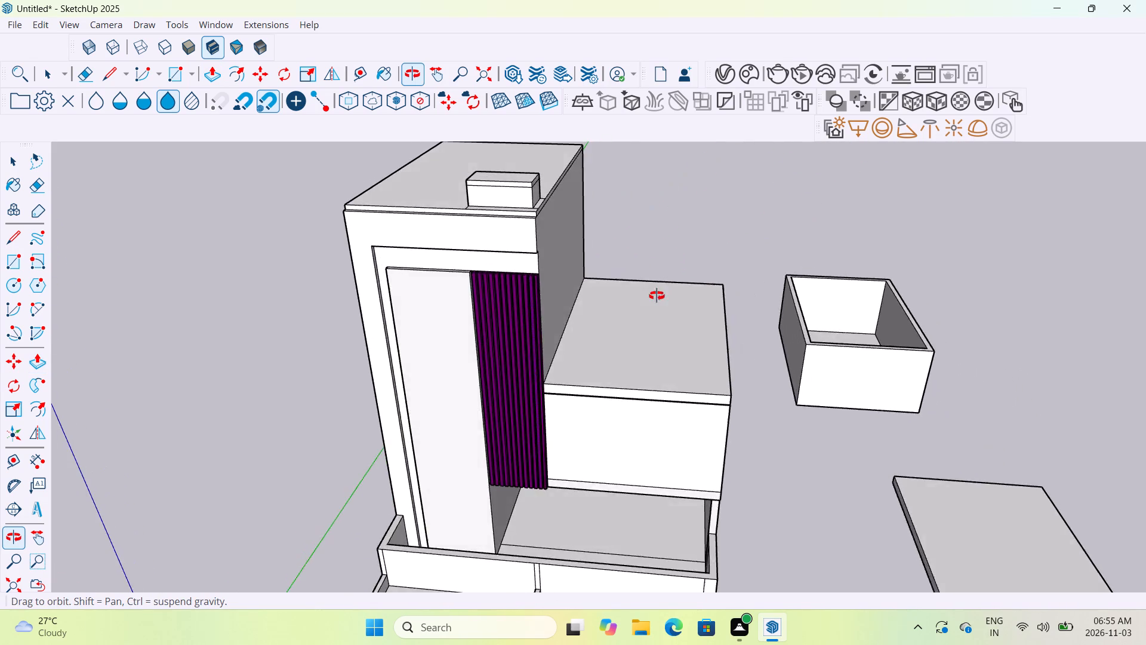
middle_click_drag(657, 296, 691, 191)
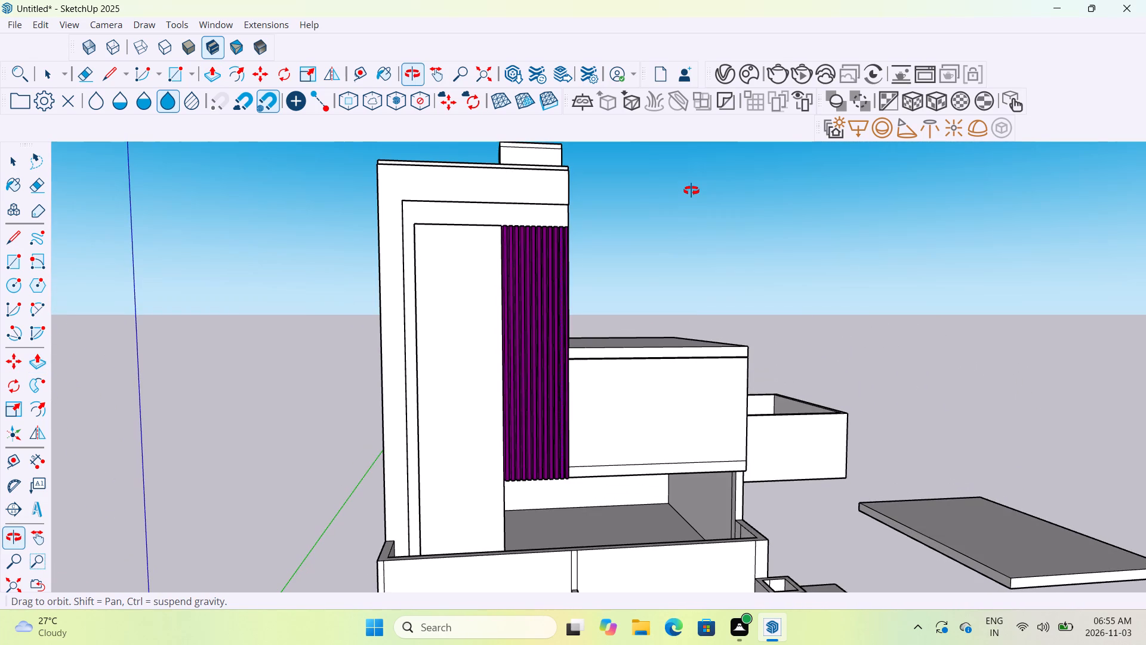
middle_click_drag(691, 191, 508, 224)
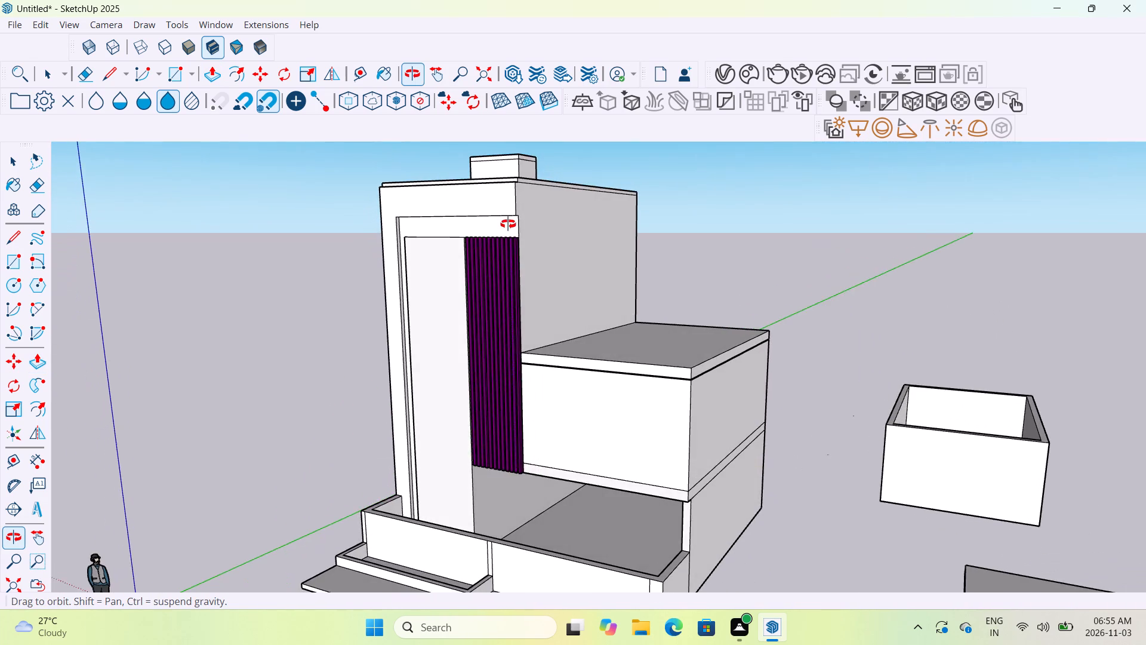
middle_click_drag(508, 224, 488, 227)
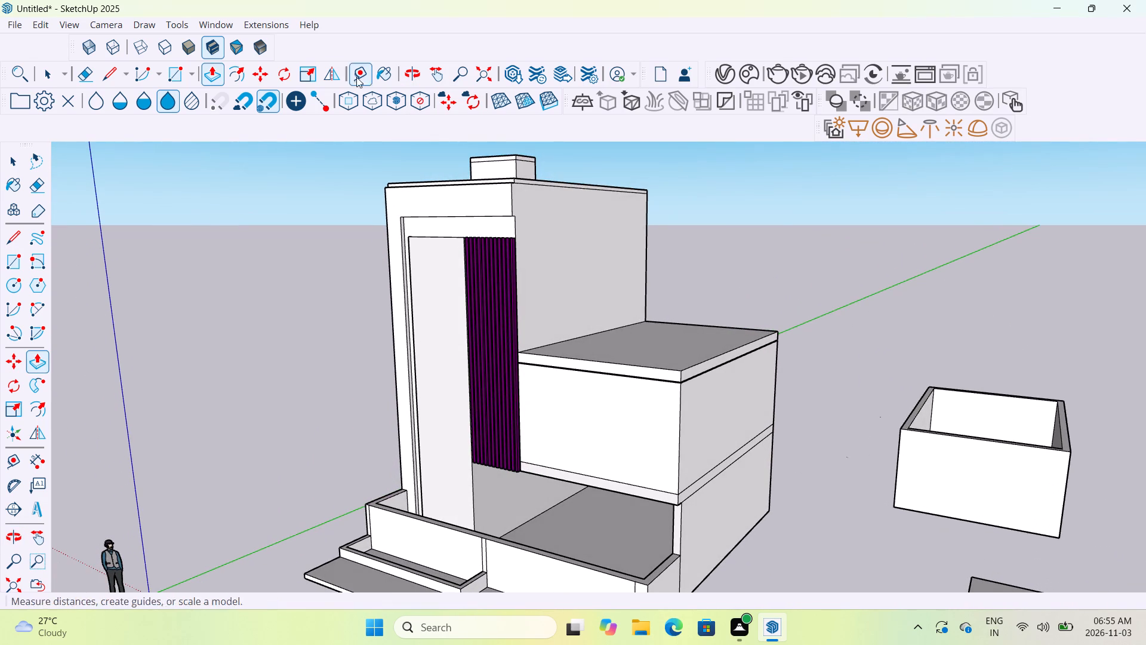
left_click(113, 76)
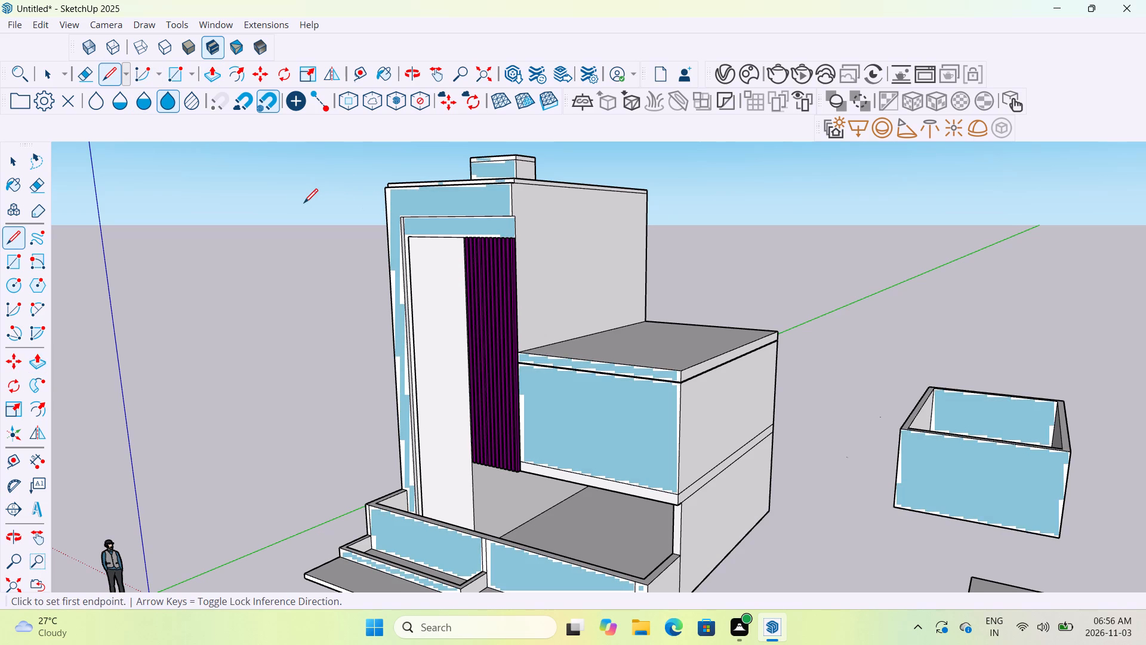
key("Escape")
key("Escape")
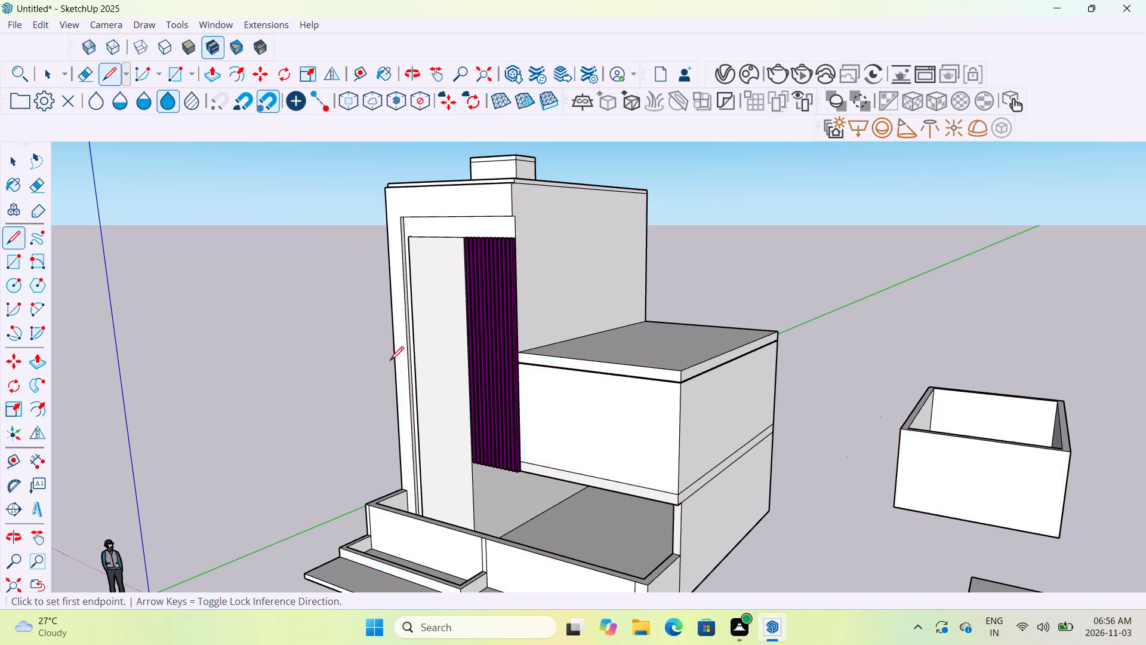
Push the outer frame strip of the tall facade slightly back toward the building with Push/Pull.
middle_click_drag(315, 385, 383, 430)
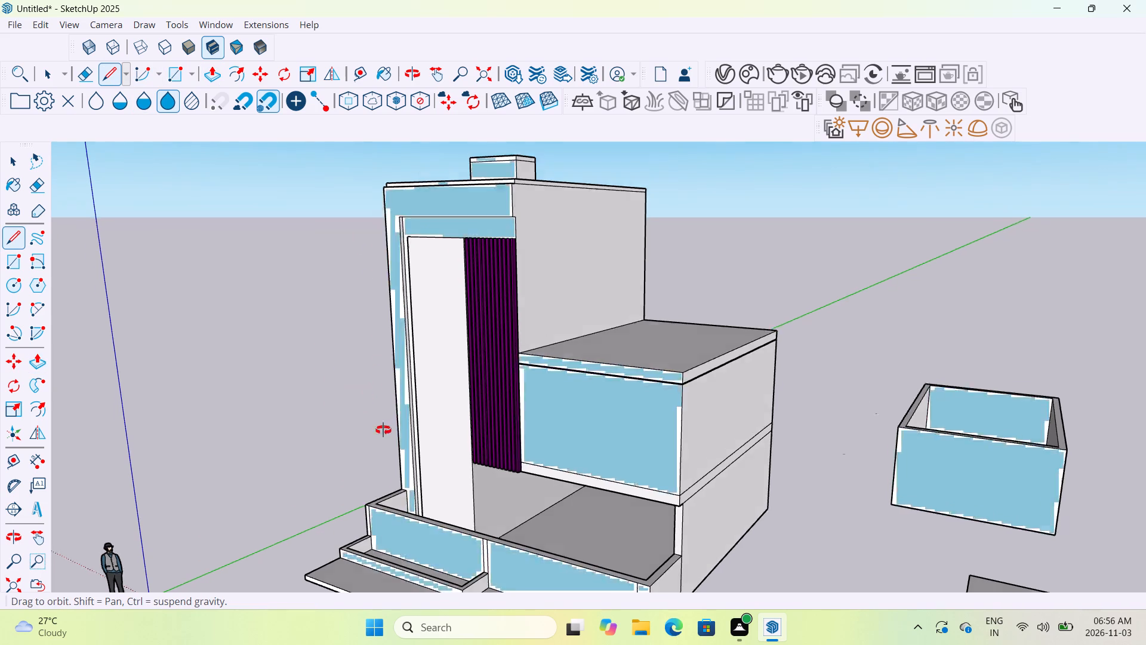
middle_click_drag(383, 430, 670, 459)
scroll(670, 459, "down", 6)
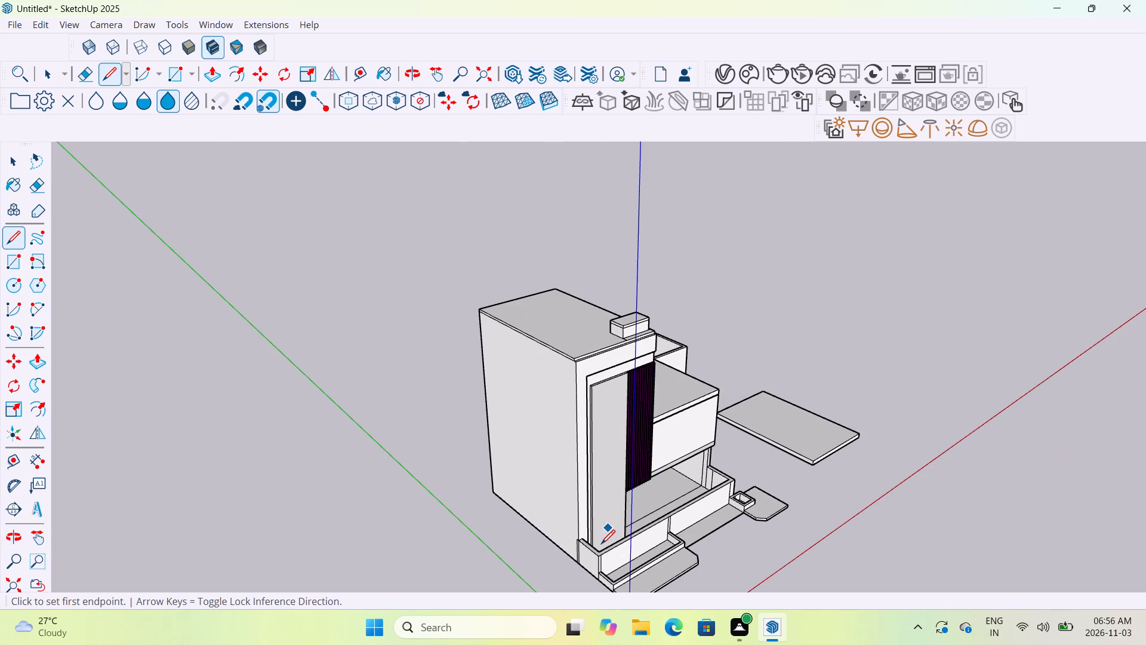
scroll(597, 551, "up", 13)
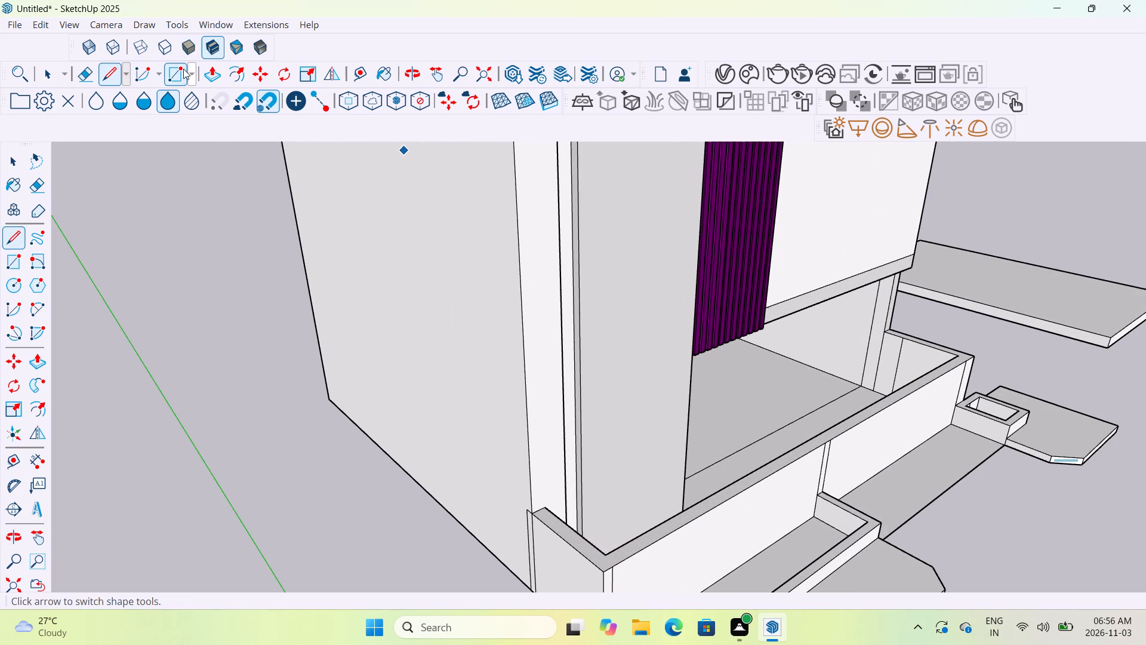
left_click(214, 81)
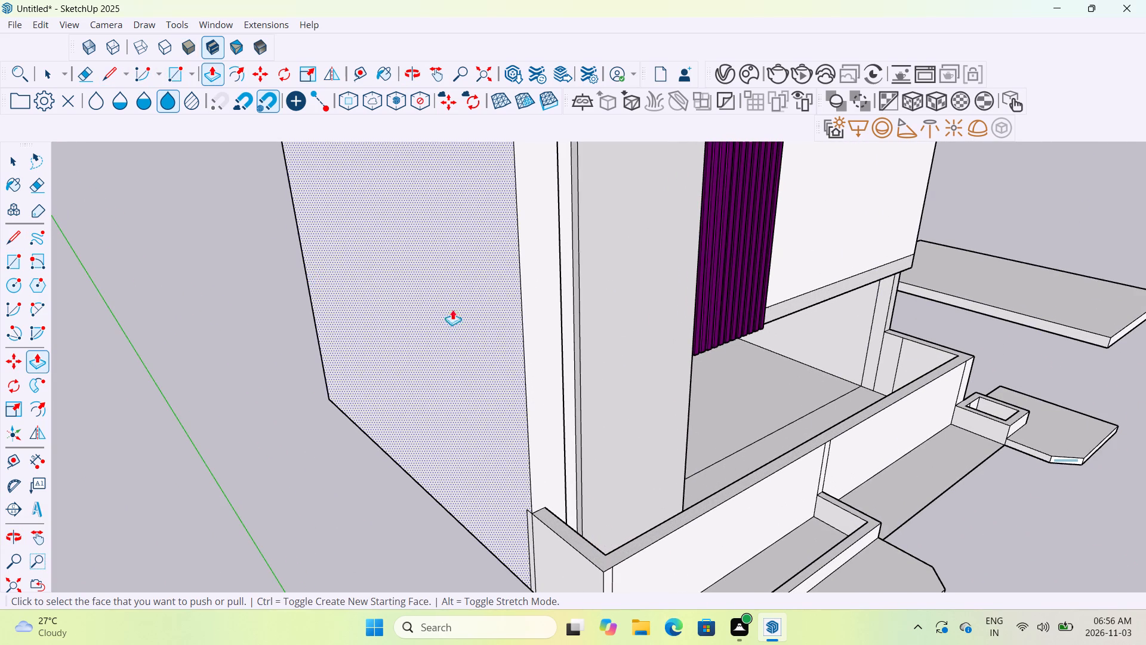
left_click(540, 350)
left_click(501, 337)
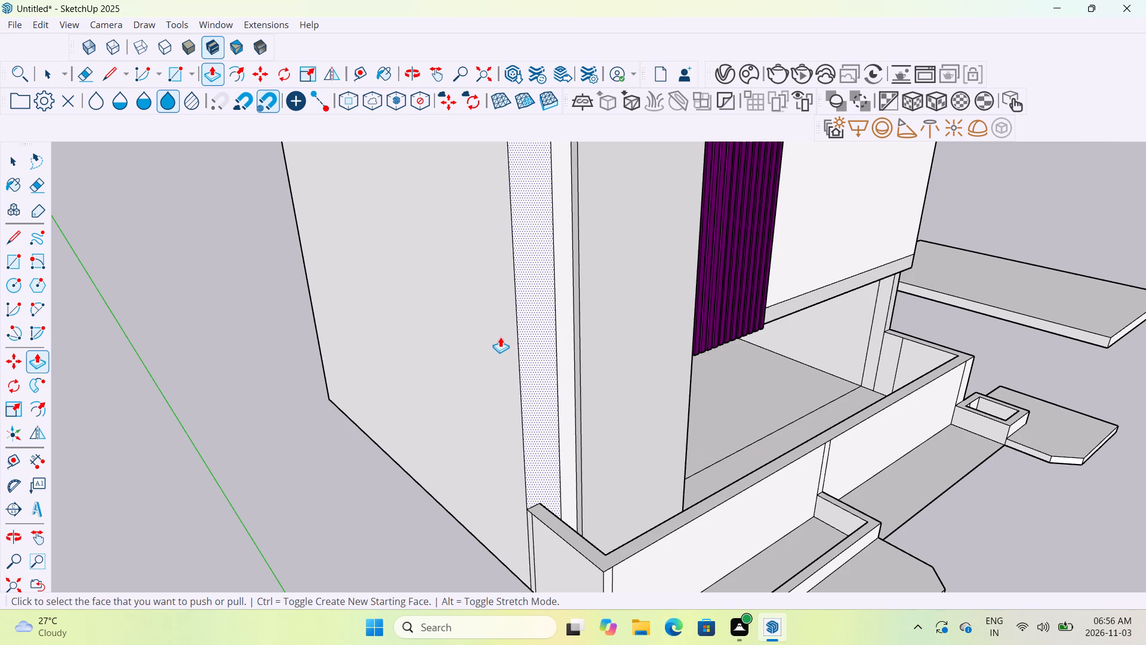
Examine the stepped facade's base, the porch parapet and the front slabs from above.
scroll(500, 336, "down", 13)
middle_click_drag(859, 345, 732, 398)
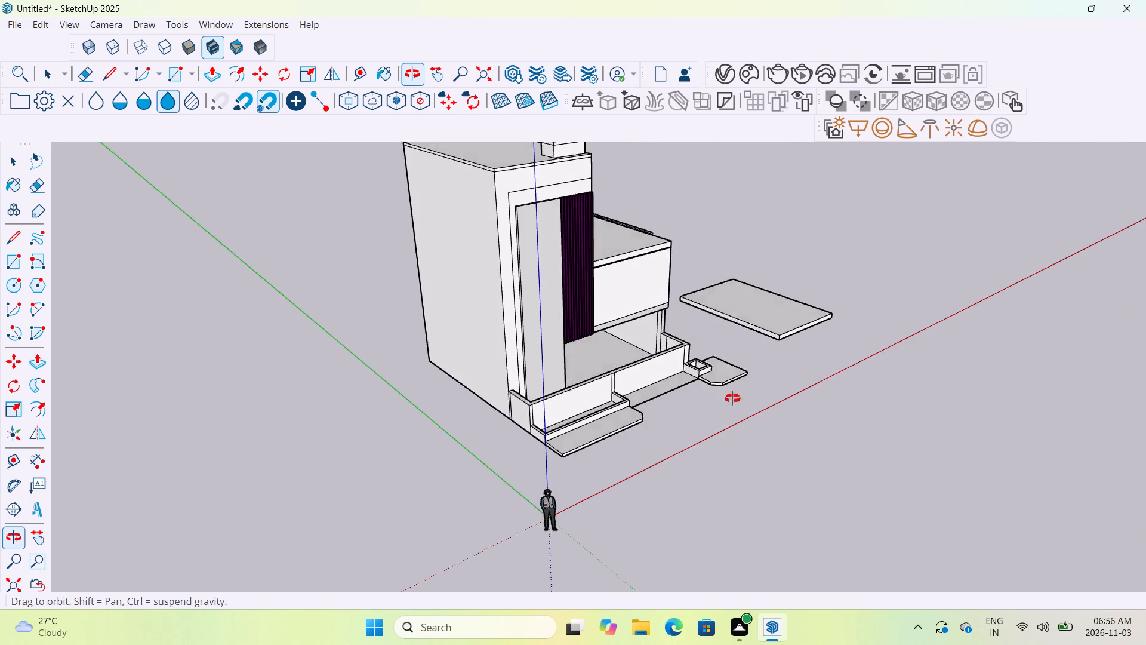
middle_click_drag(732, 398, 626, 406)
scroll(613, 387, "up", 8)
scroll(613, 383, "down", 1)
scroll(613, 383, "up", 4)
middle_click_drag(991, 361, 889, 468)
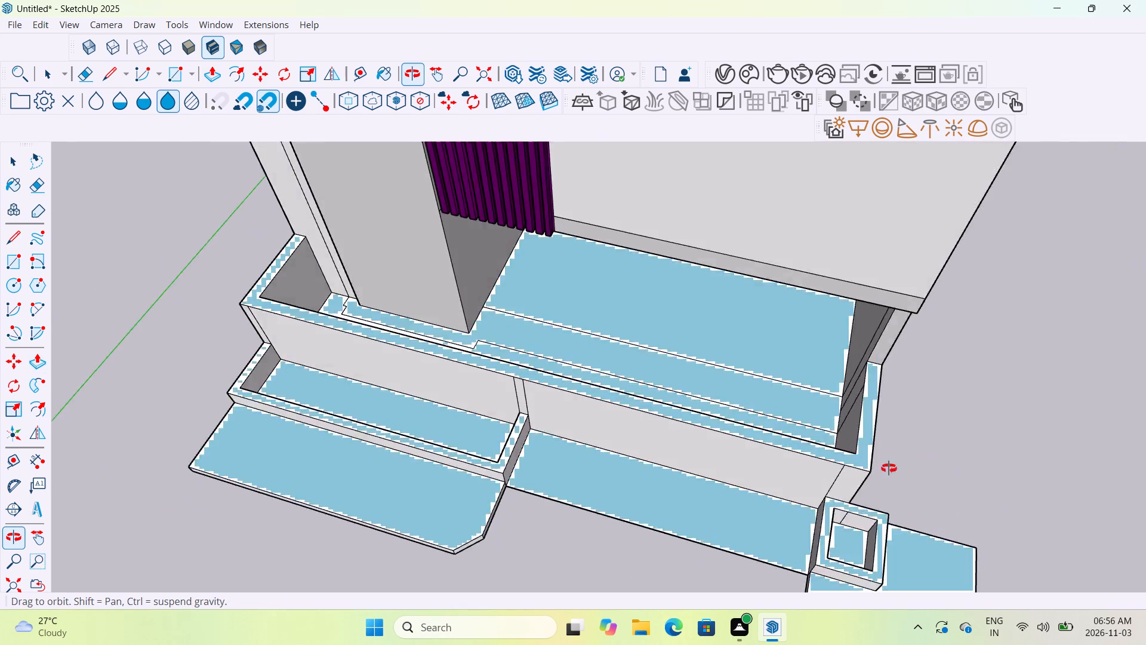
middle_click_drag(889, 468, 867, 474)
double_click(931, 466)
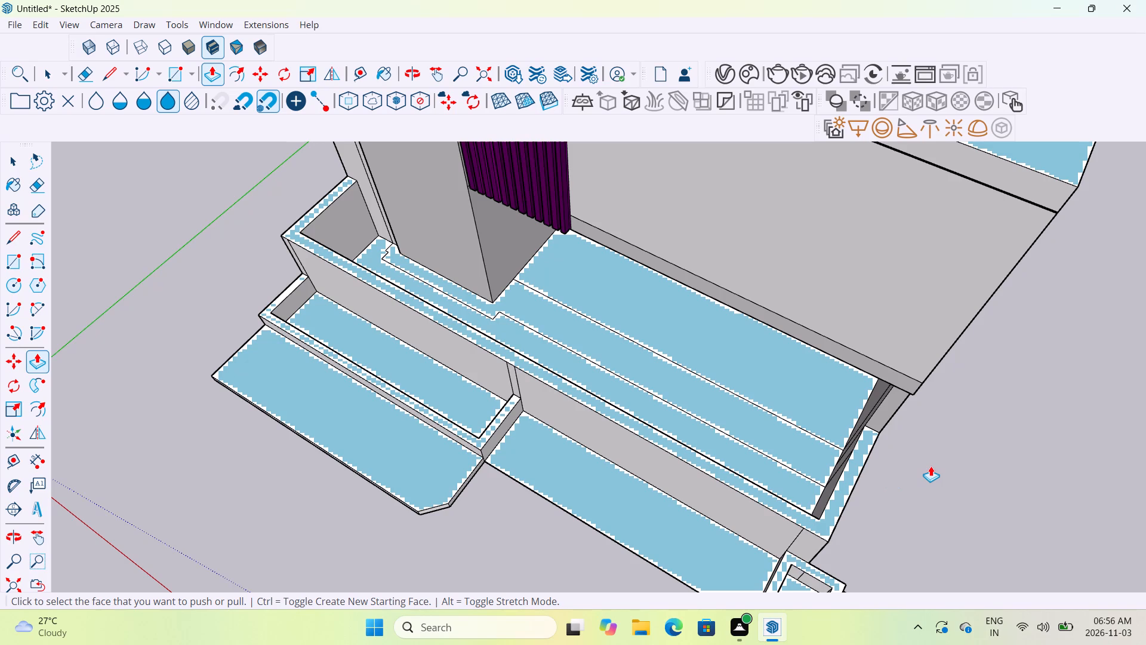
right_click(931, 466)
left_click(989, 444)
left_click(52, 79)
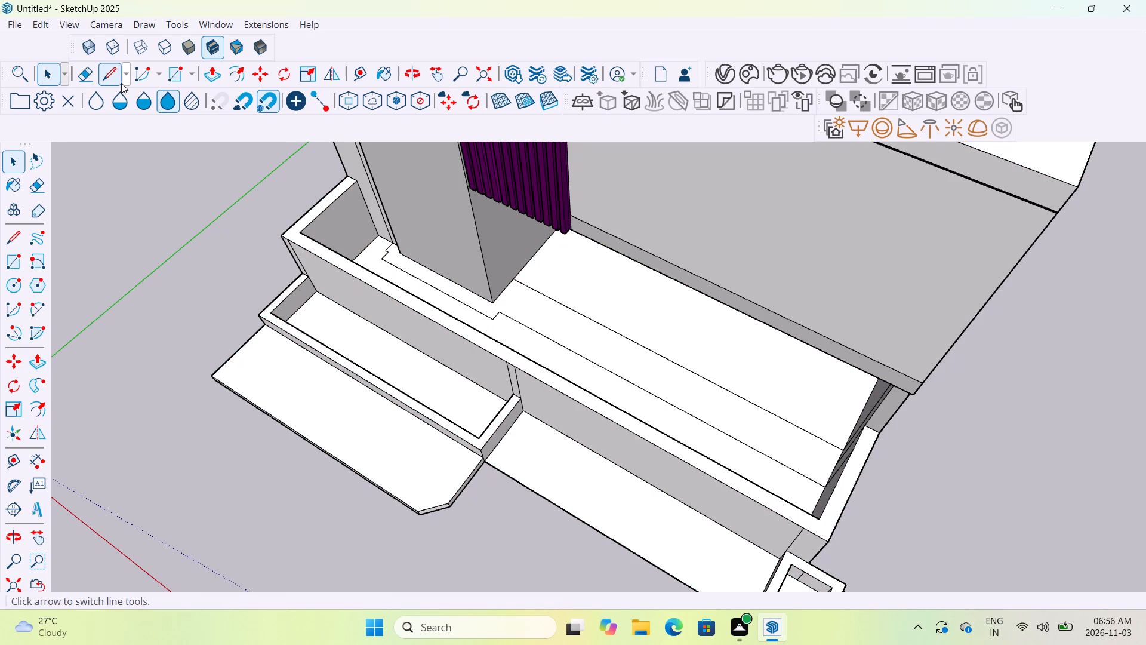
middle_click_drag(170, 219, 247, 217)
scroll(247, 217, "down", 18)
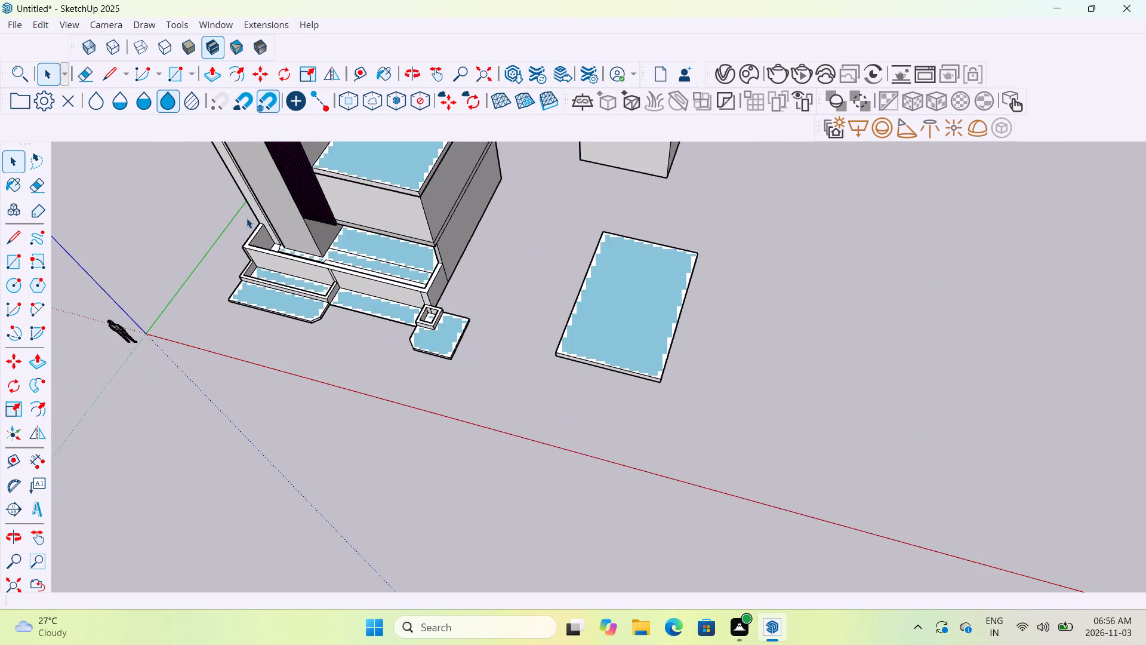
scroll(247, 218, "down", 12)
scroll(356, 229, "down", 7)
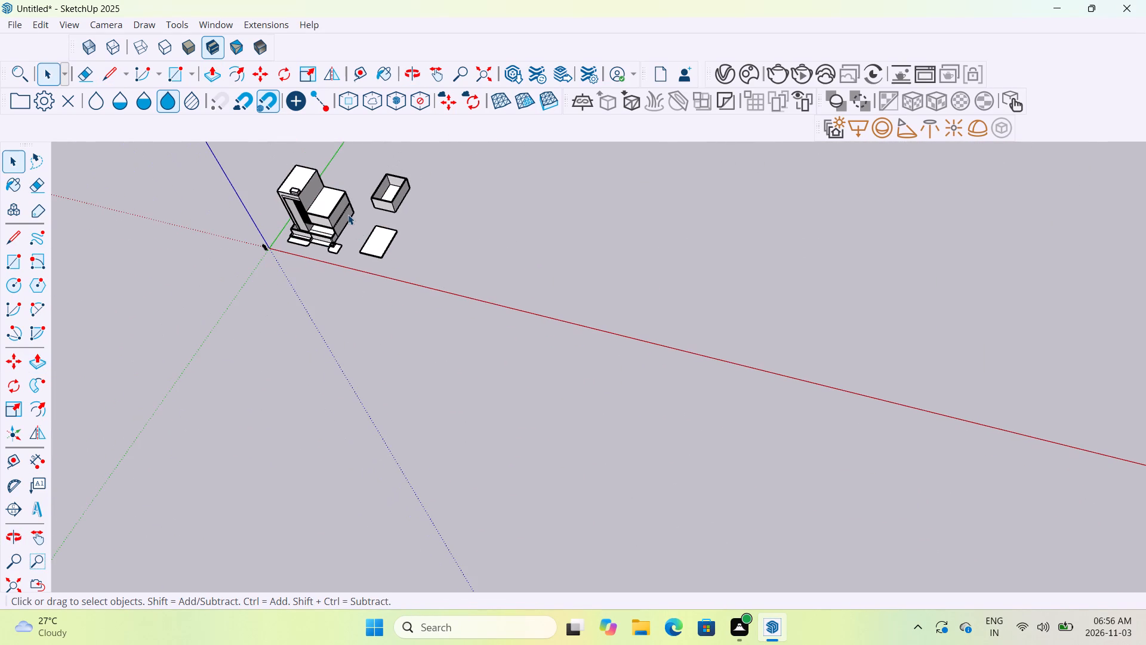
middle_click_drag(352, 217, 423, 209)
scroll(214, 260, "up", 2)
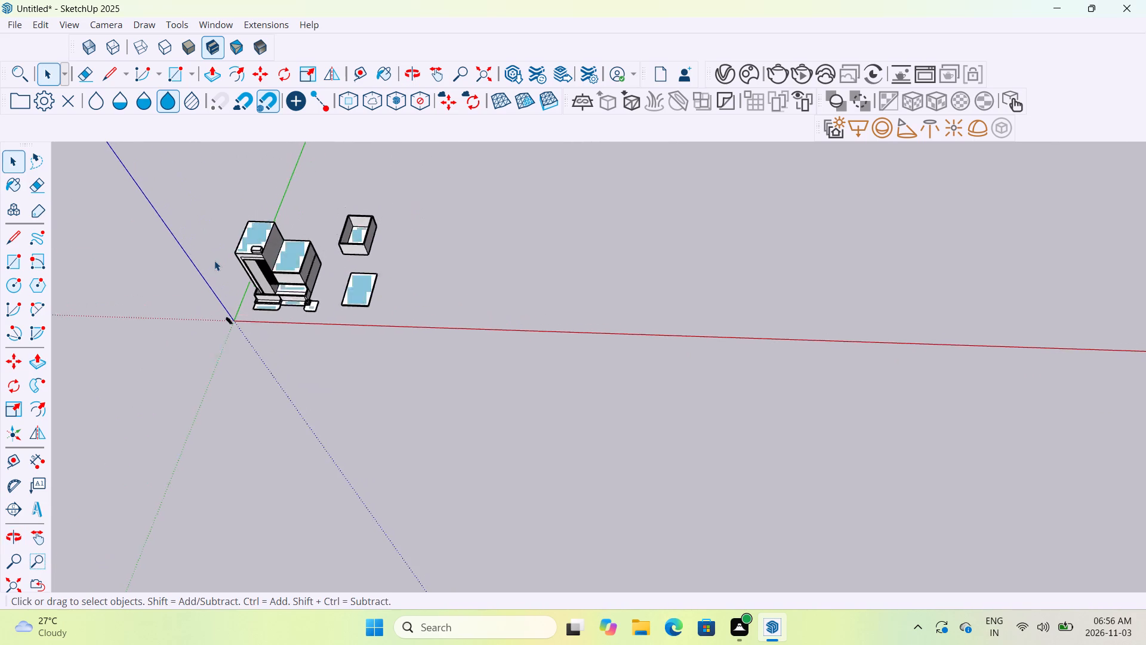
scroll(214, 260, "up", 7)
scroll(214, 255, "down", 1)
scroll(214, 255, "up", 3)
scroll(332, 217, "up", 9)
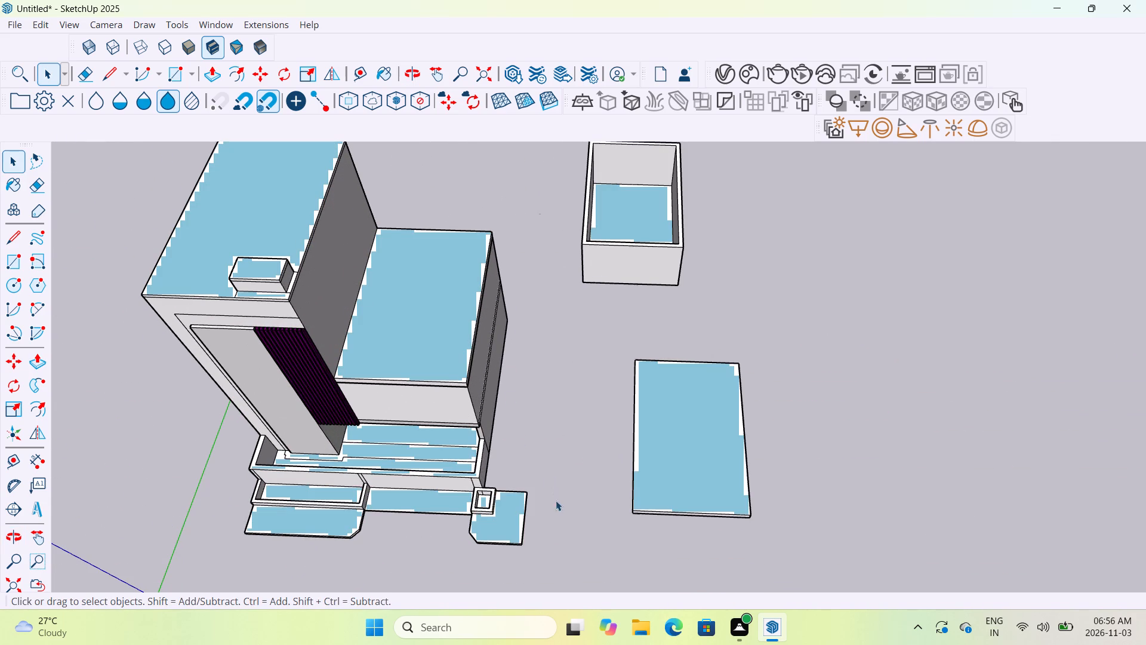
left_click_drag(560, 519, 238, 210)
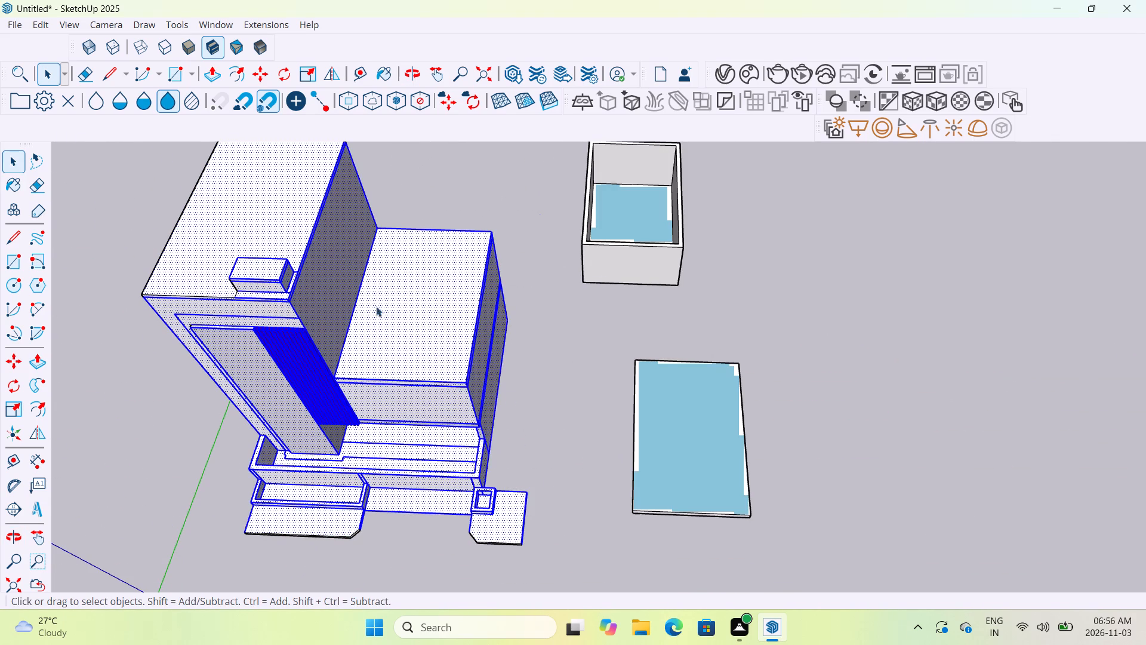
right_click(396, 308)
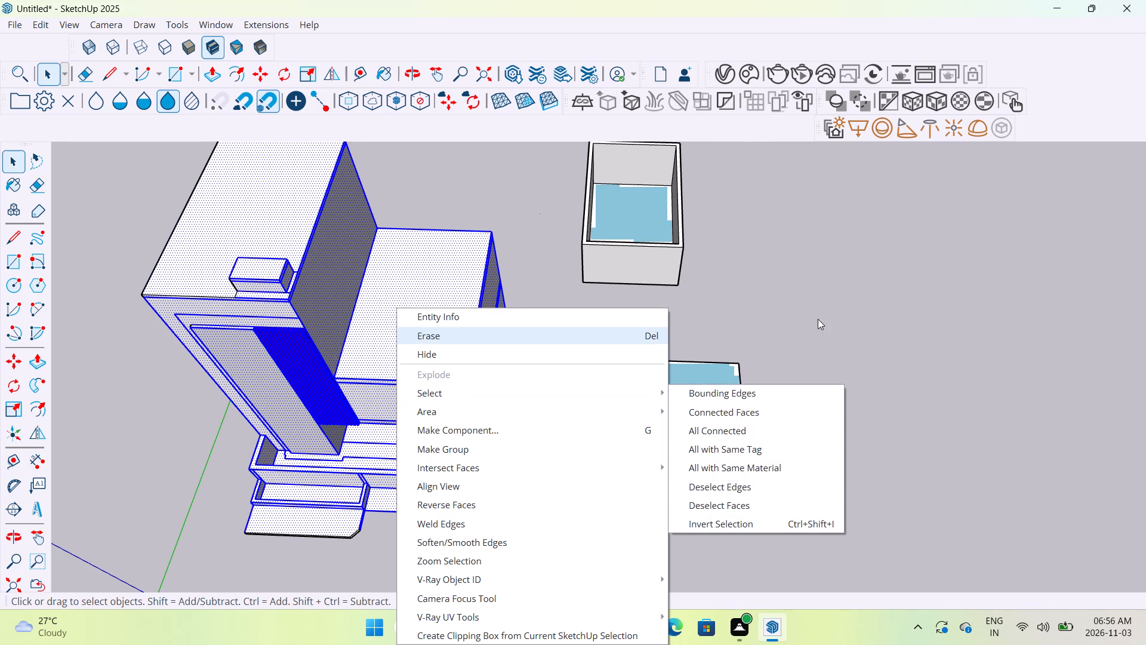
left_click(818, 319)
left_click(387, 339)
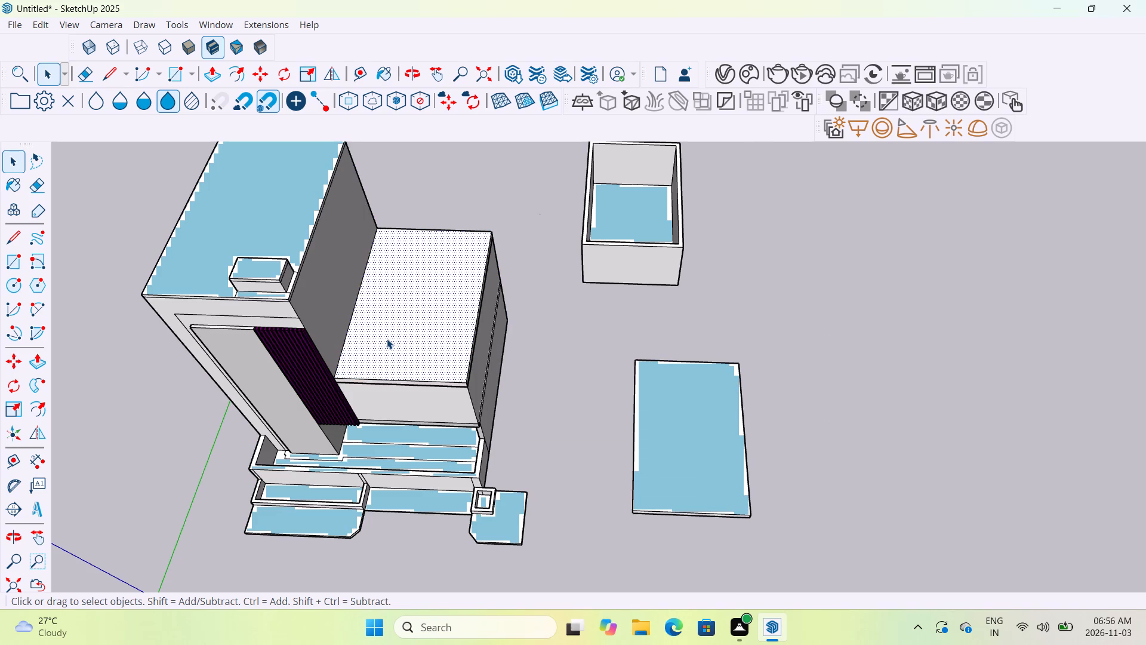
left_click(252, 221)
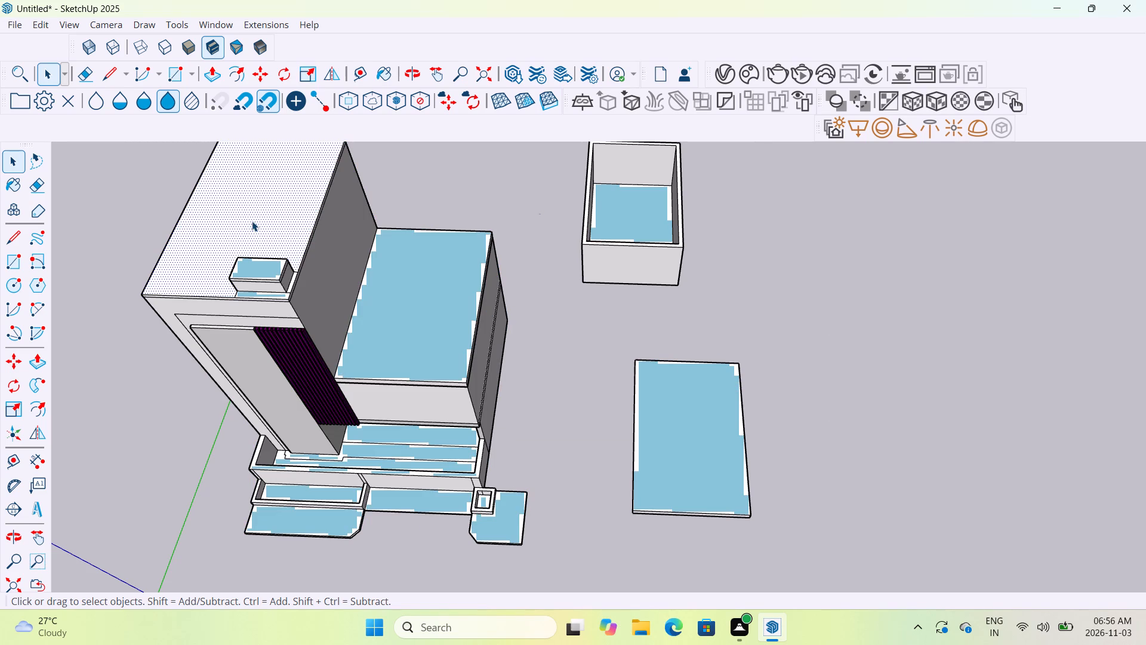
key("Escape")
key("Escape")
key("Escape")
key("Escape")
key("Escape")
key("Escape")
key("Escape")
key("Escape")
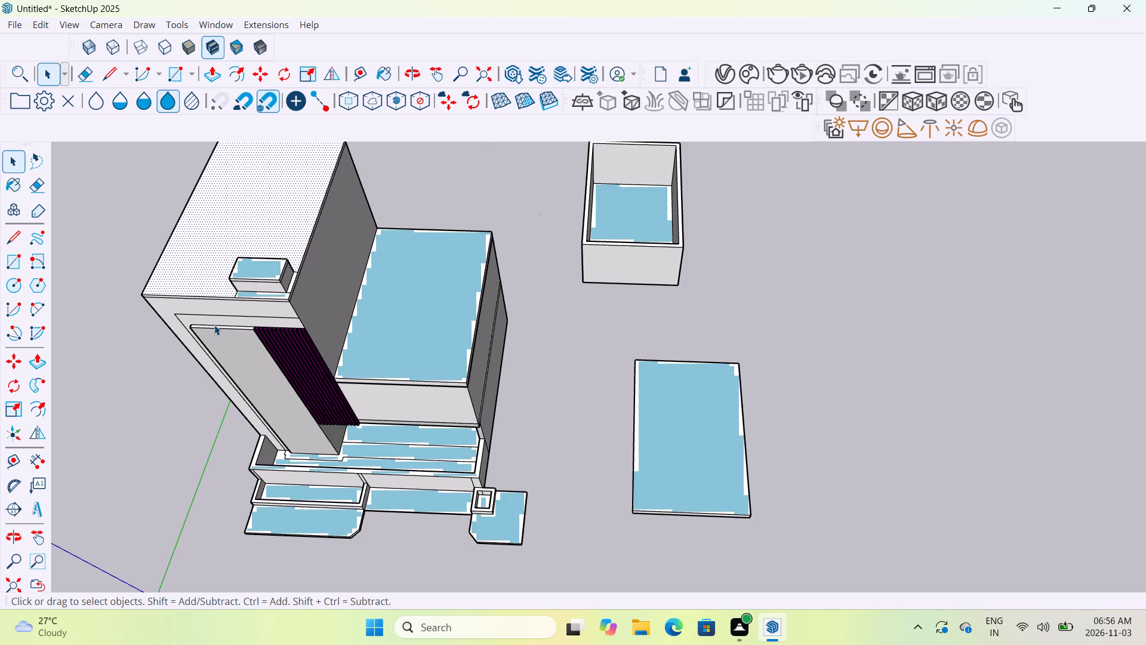
Push/Pull the front face of the tall facade's outer frame strip to adjust its depth relative to the white panel and inner band.
middle_click_drag(159, 325, 251, 322)
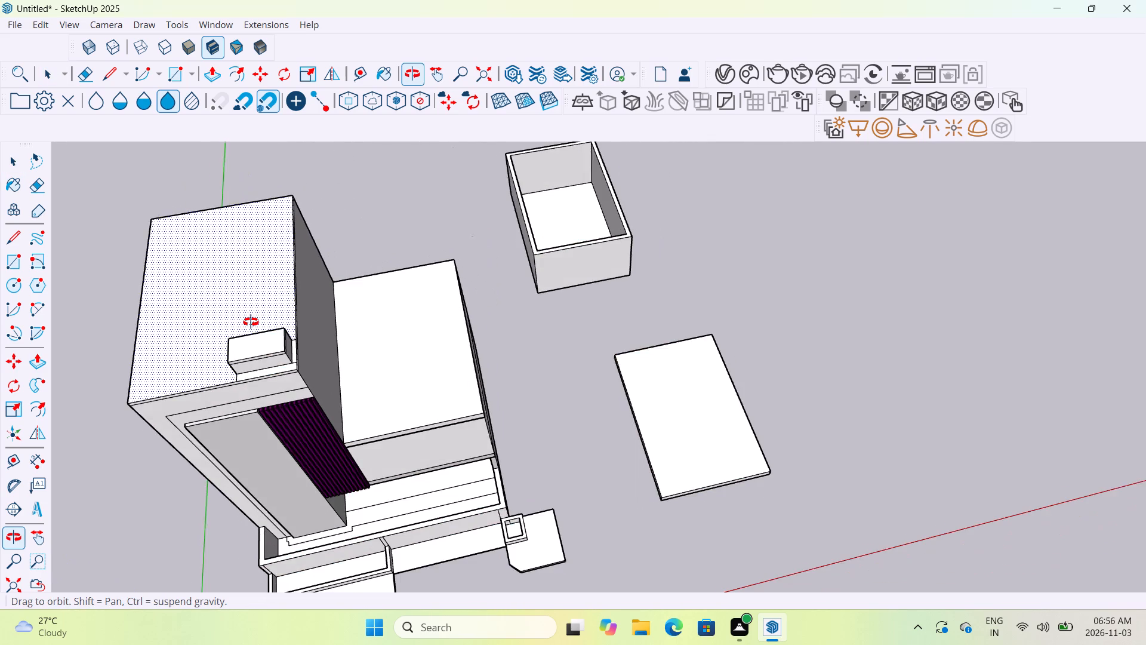
middle_click_drag(251, 322, 288, 195)
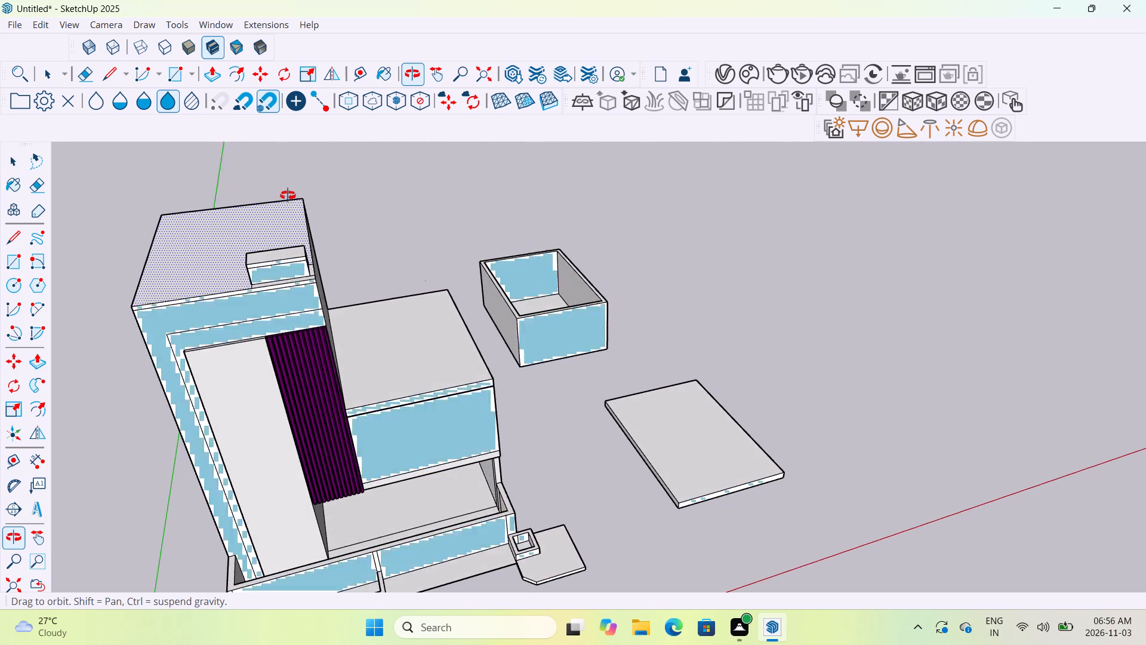
middle_click_drag(288, 195, 289, 193)
scroll(285, 351, "down", 6)
scroll(240, 391, "up", 7)
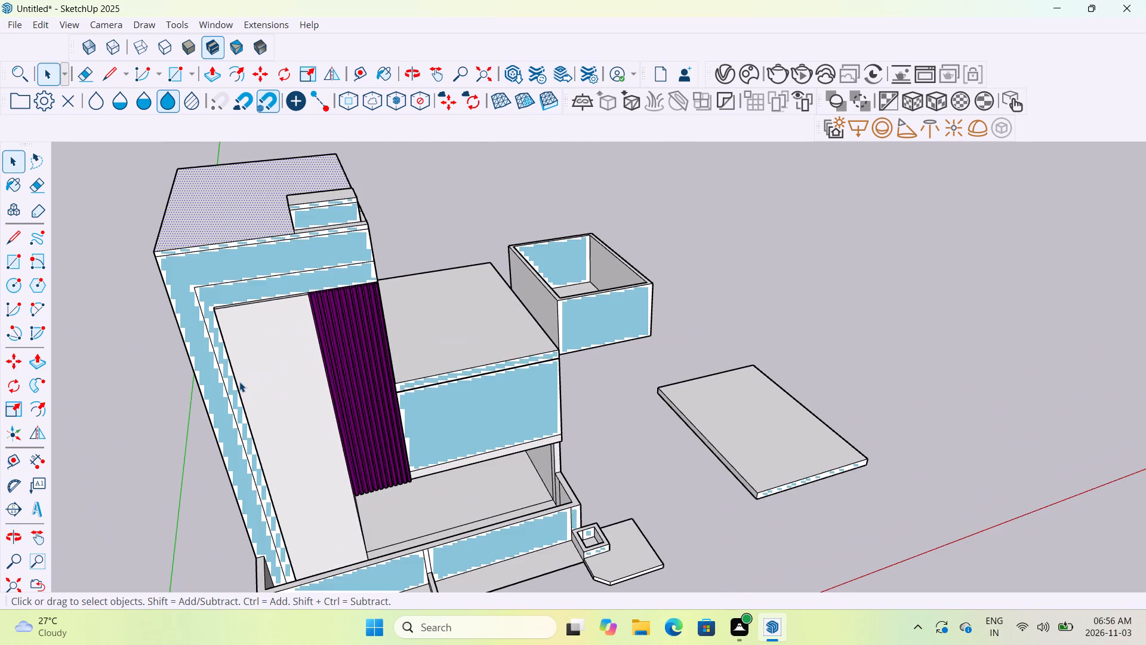
scroll(239, 382, "up", 2)
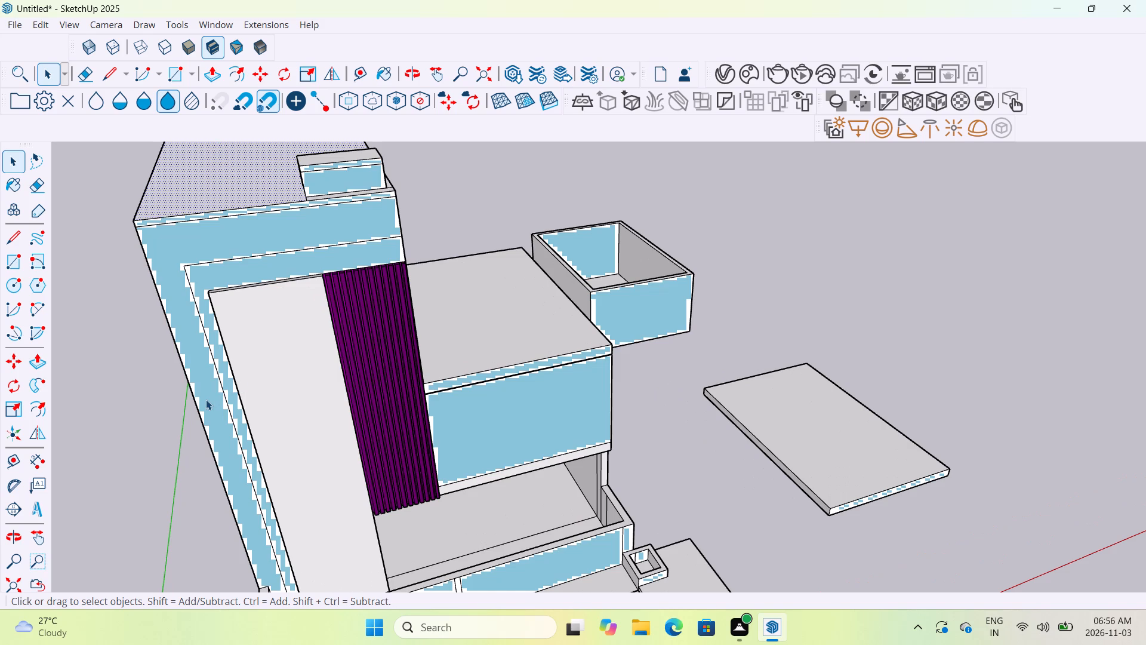
left_click(206, 400)
left_click(229, 380)
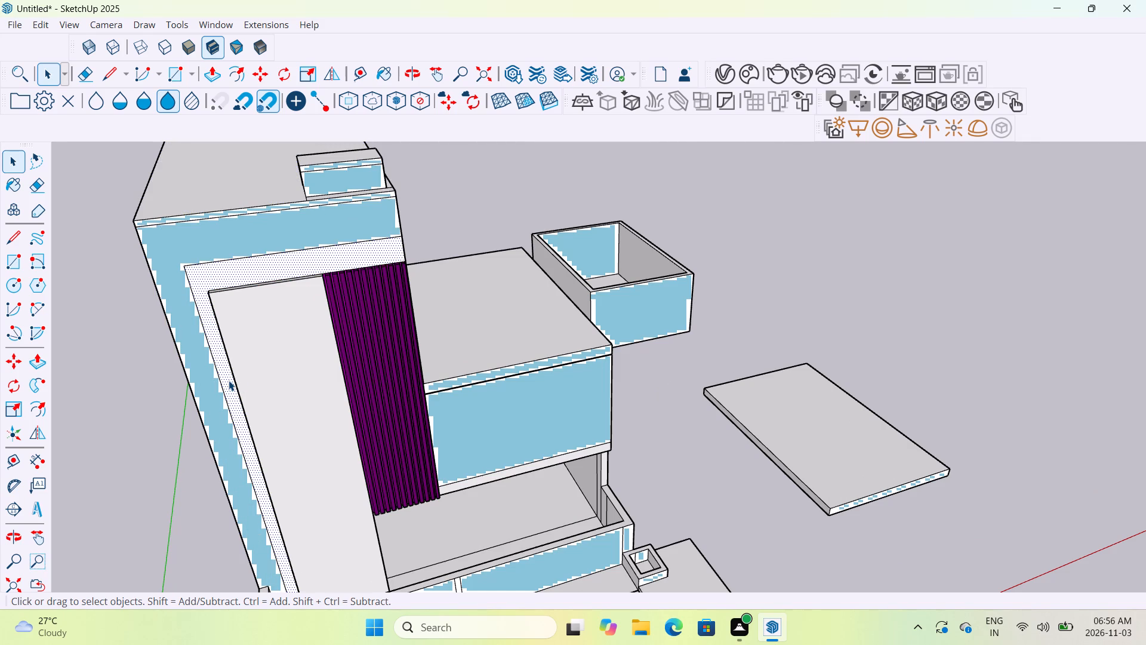
left_click(208, 393)
middle_click_drag(208, 393, 364, 404)
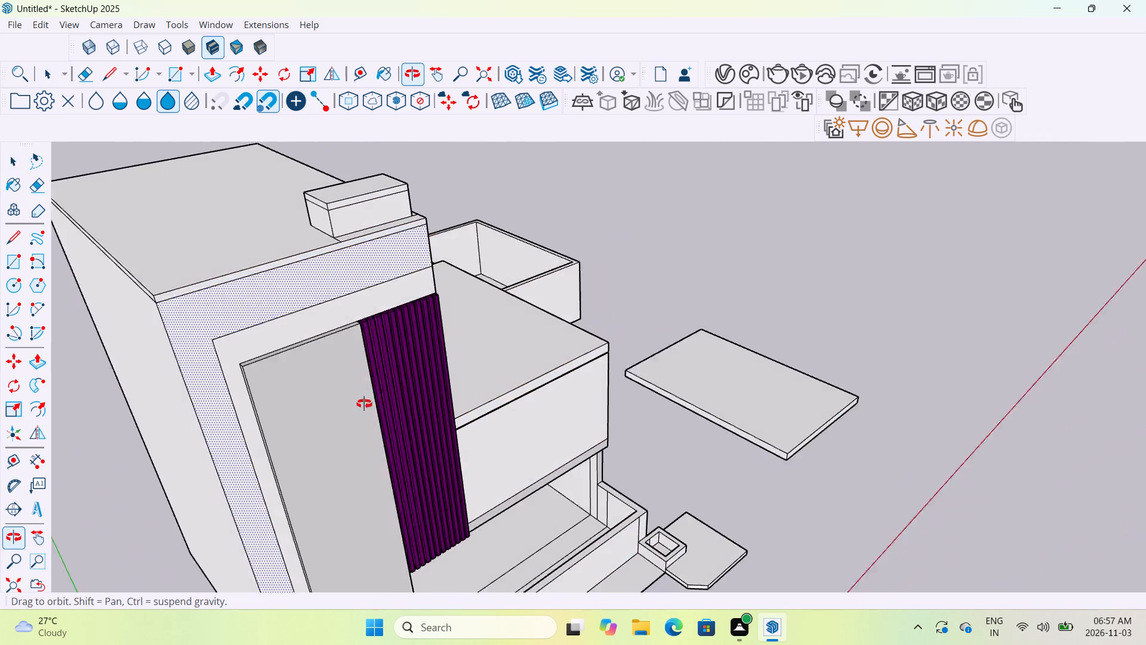
middle_click_drag(364, 404, 423, 404)
left_click(394, 352)
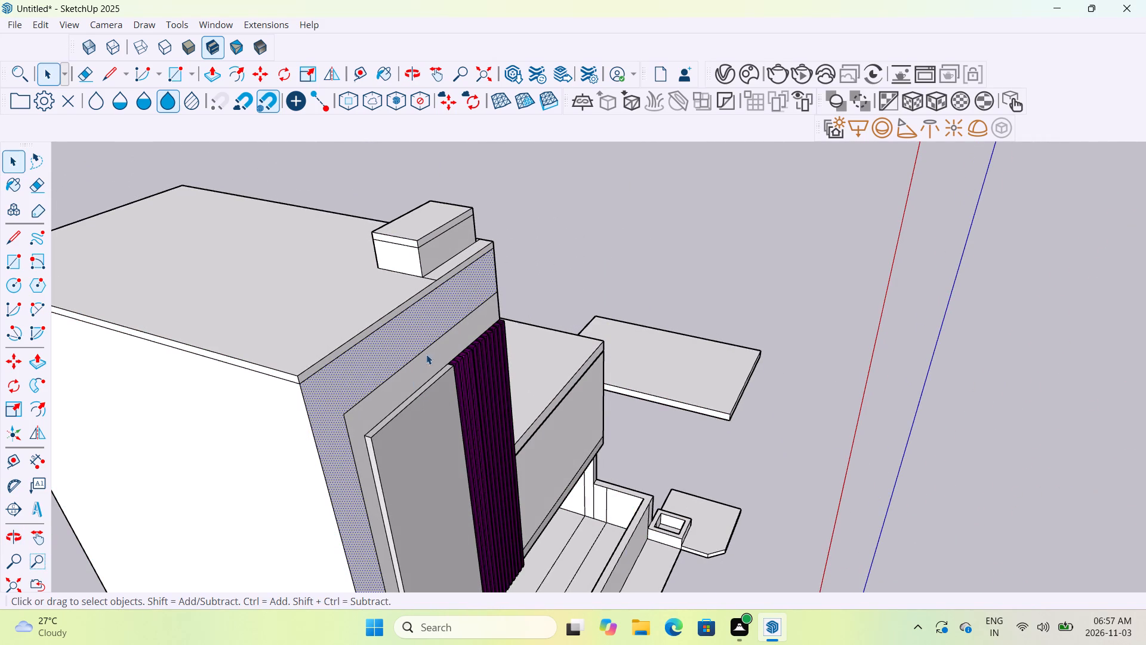
left_click(210, 74)
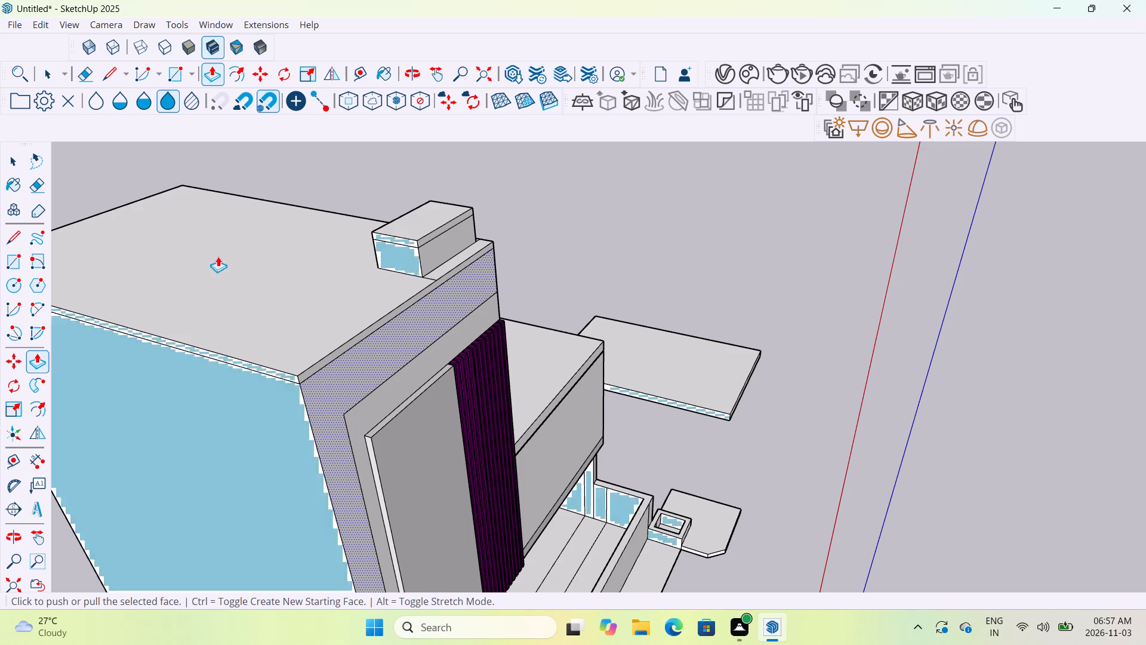
left_click(344, 379)
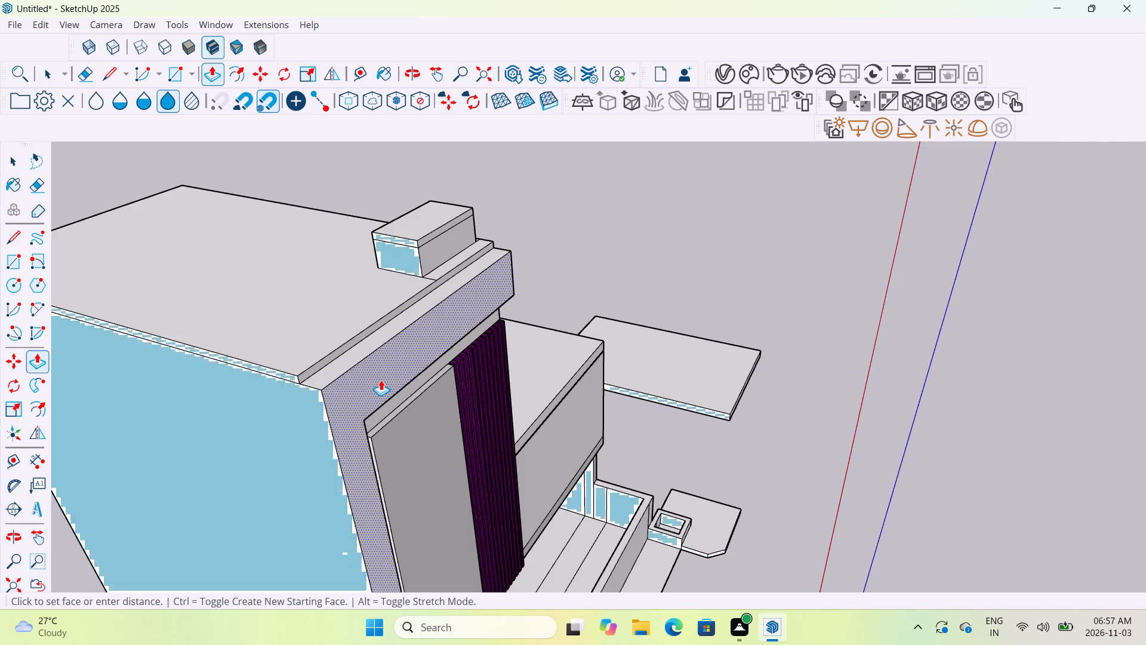
middle_click_drag(377, 382, 352, 391)
scroll(352, 391, "down", 2)
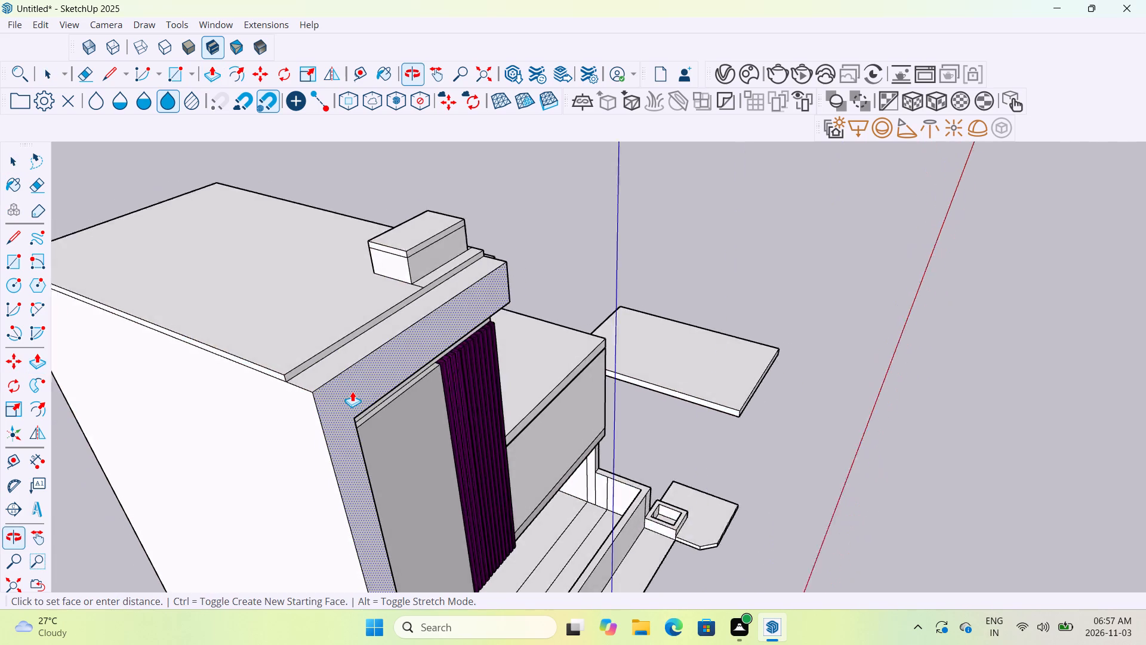
scroll(352, 391, "down", 5)
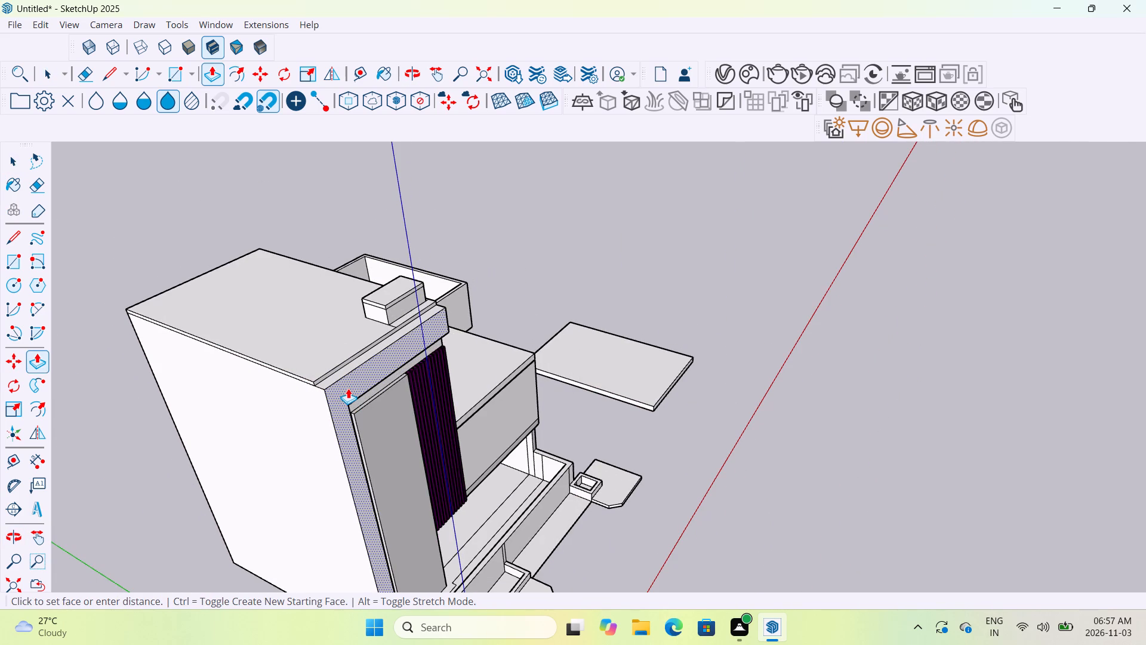
middle_click_drag(348, 388, 405, 391)
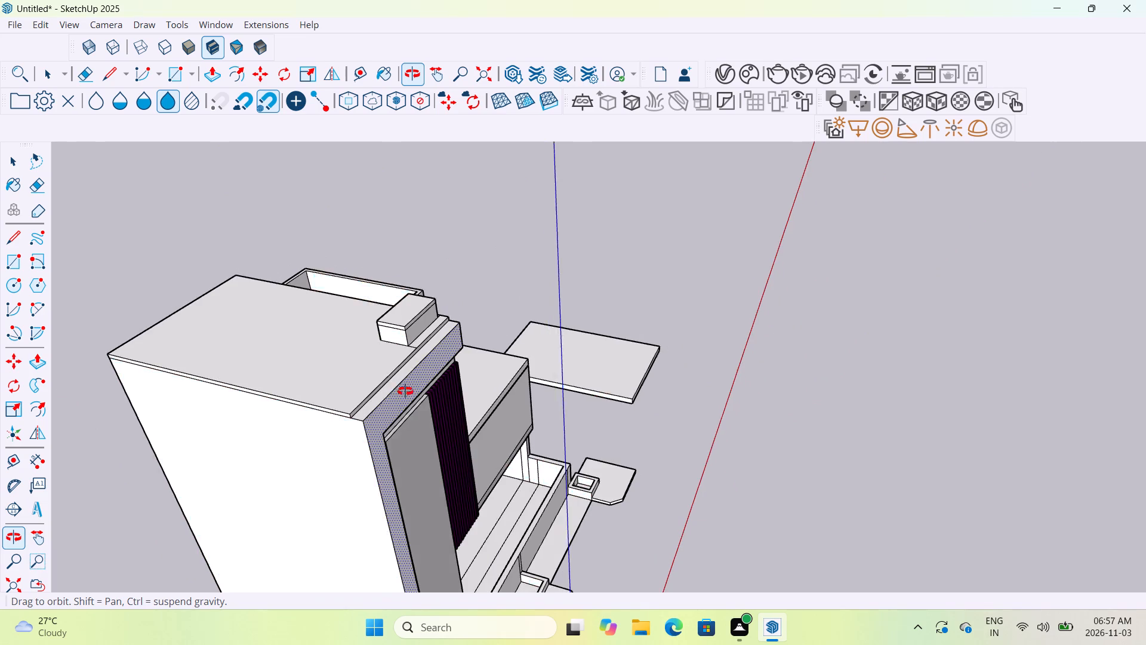
middle_click_drag(405, 391, 437, 368)
scroll(437, 368, "down", 6)
middle_click_drag(431, 398, 432, 398)
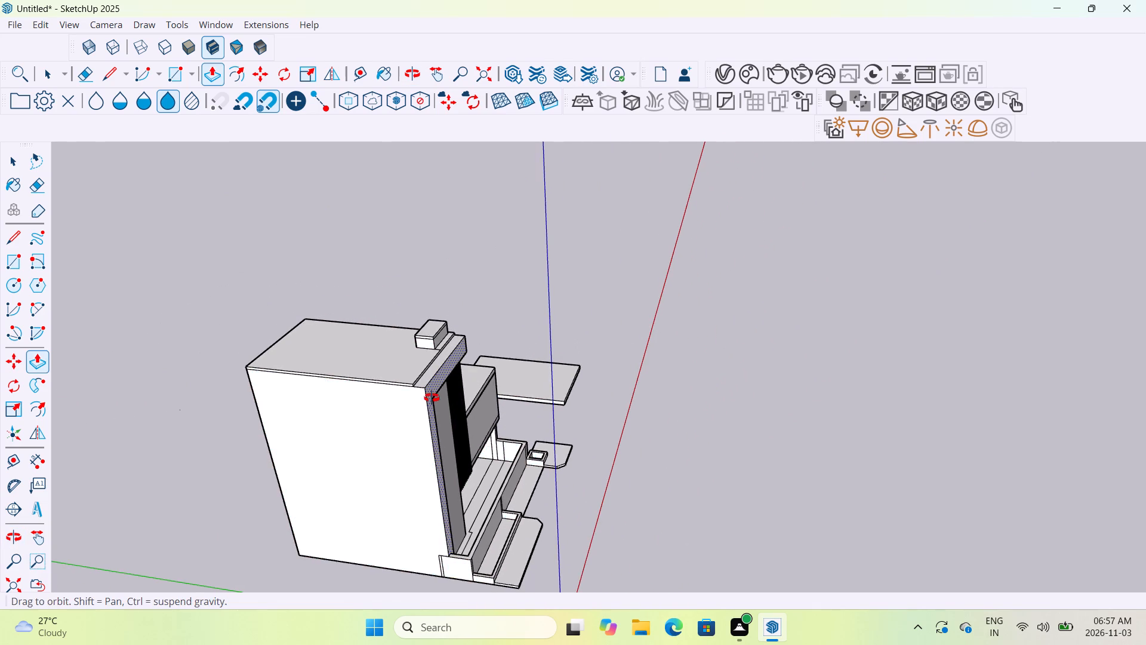
middle_click_drag(432, 398, 424, 401)
scroll(424, 401, "up", 6)
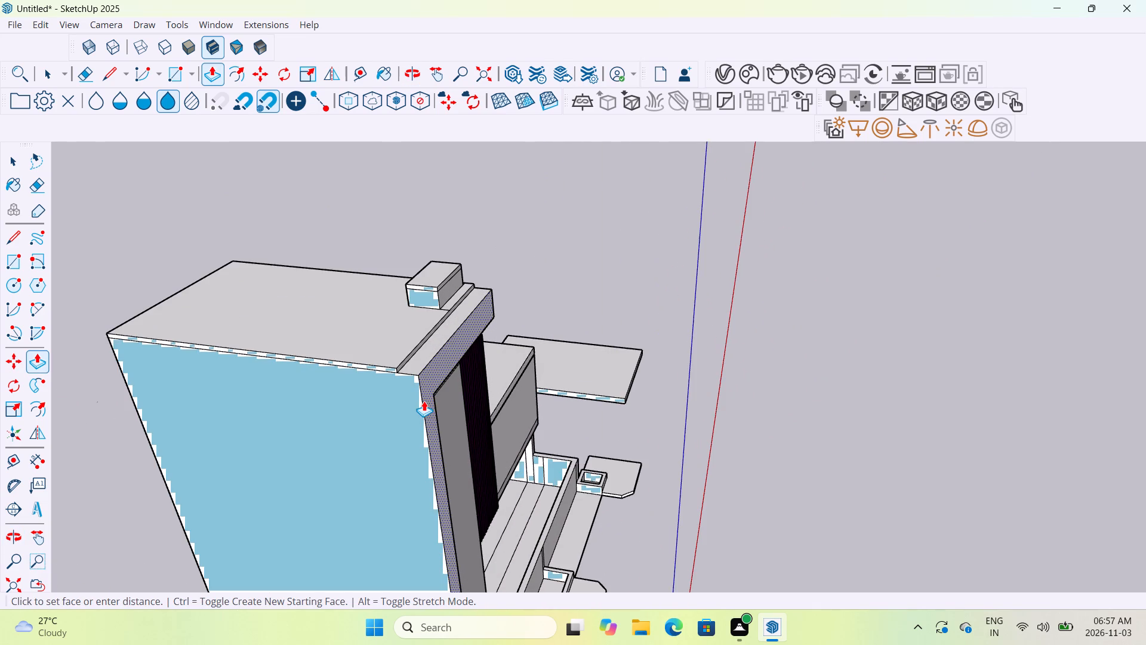
scroll(424, 401, "down", 7)
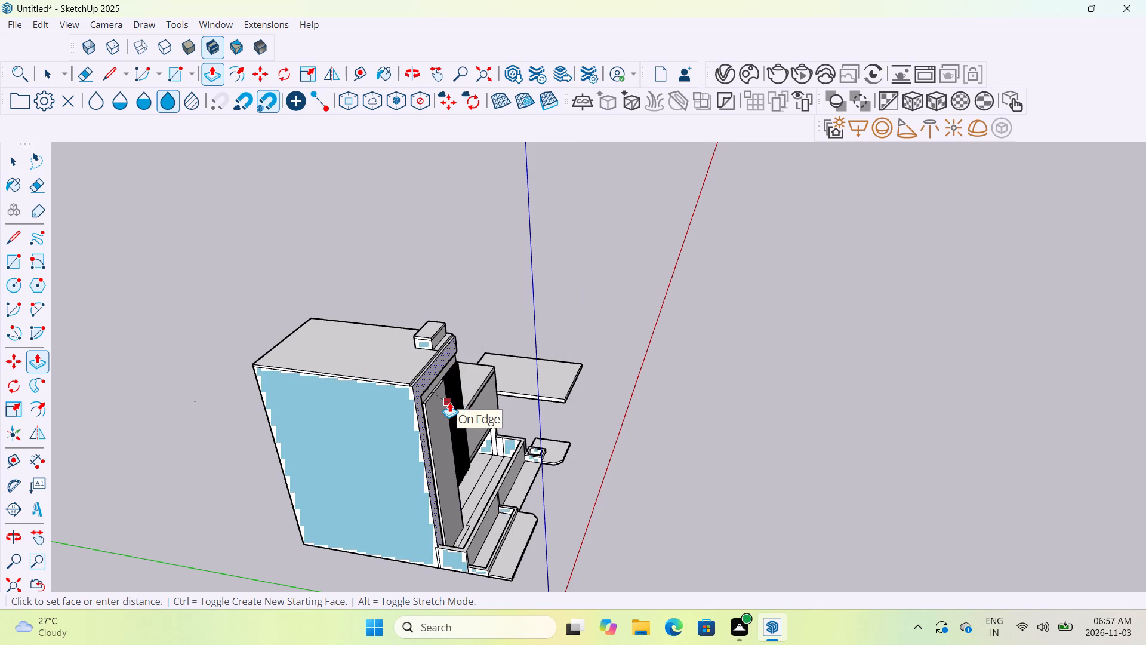
scroll(435, 394, "up", 11)
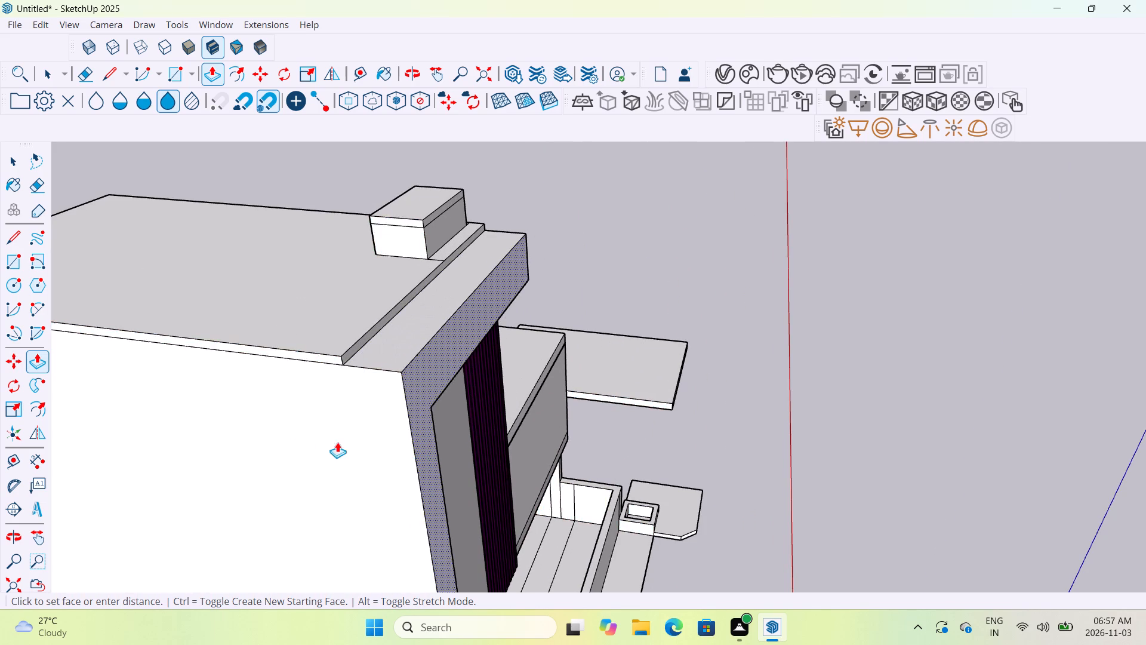
scroll(279, 437, "down", 7)
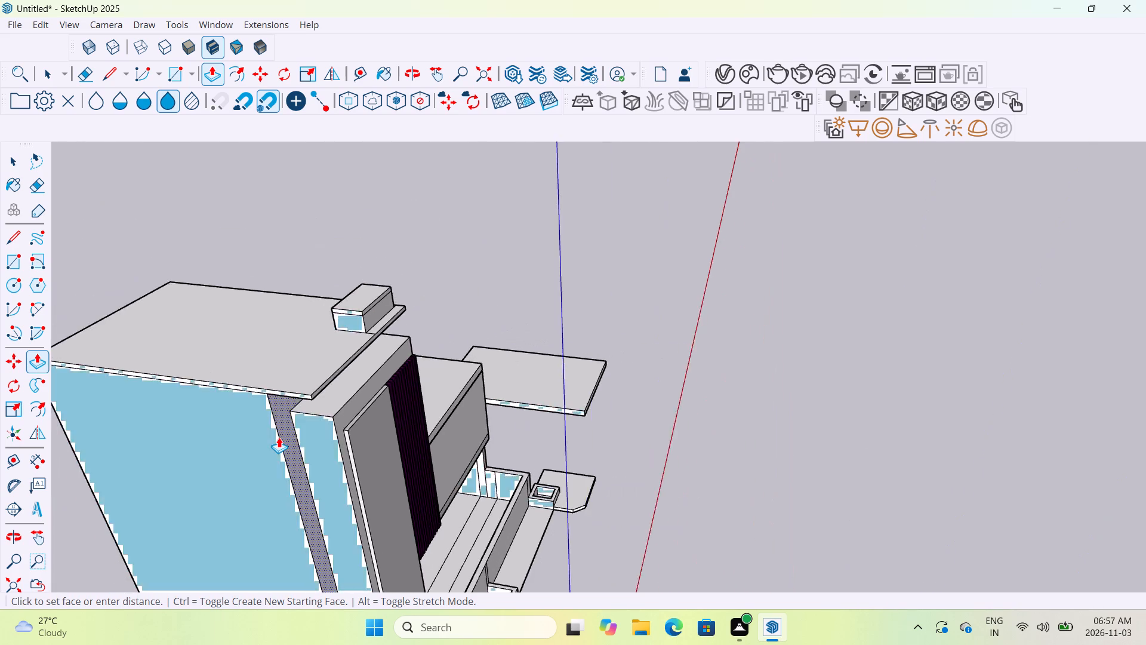
scroll(279, 437, "down", 17)
middle_click_drag(279, 437, 171, 380)
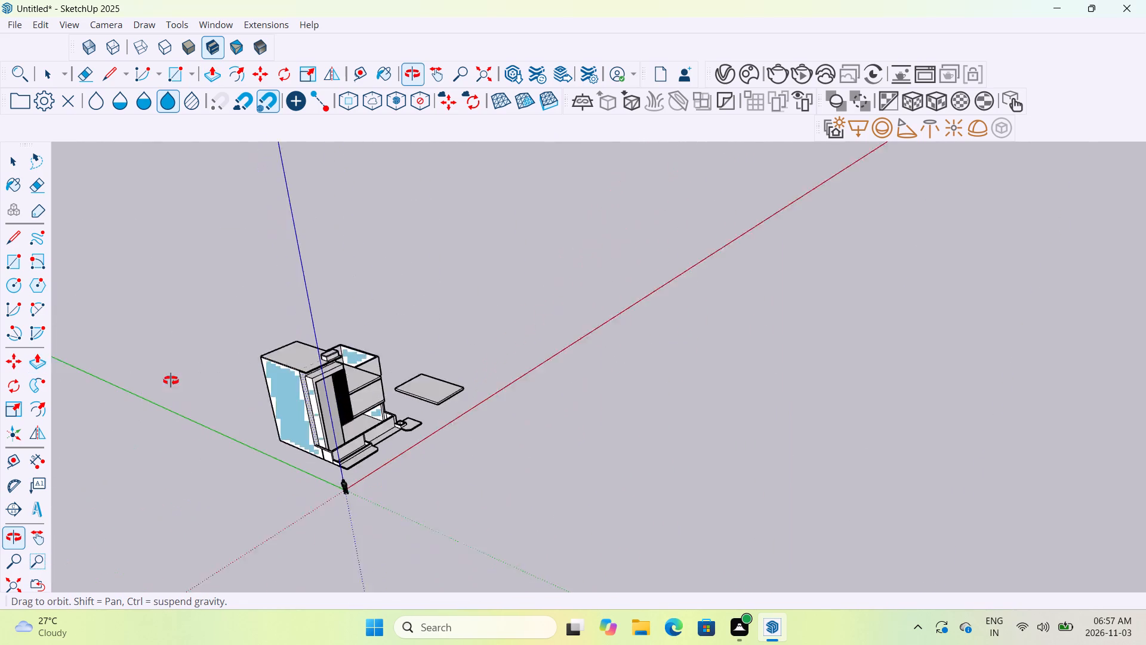
middle_click_drag(171, 380, 165, 357)
scroll(329, 429, "up", 6)
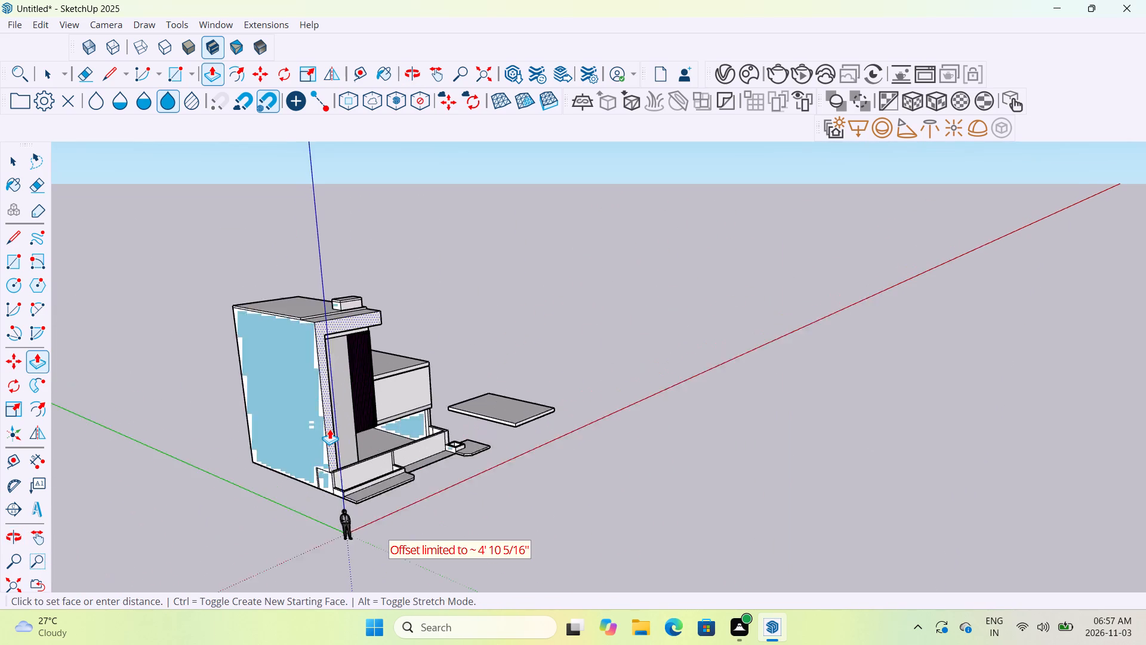
scroll(329, 429, "up", 7)
middle_click_drag(341, 392, 328, 400)
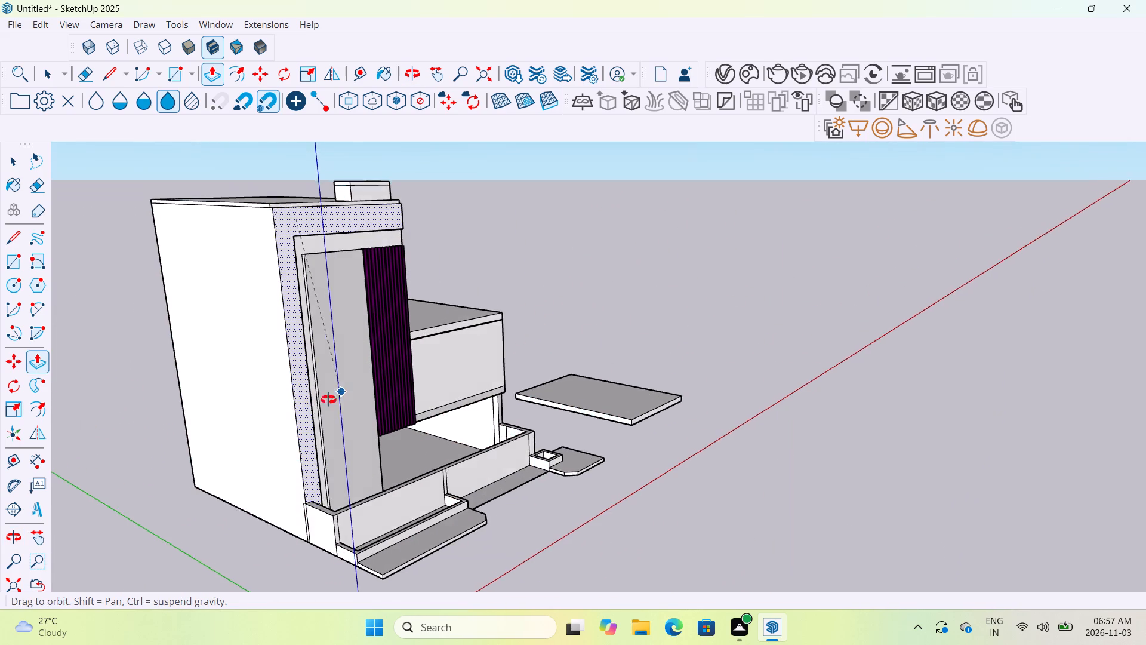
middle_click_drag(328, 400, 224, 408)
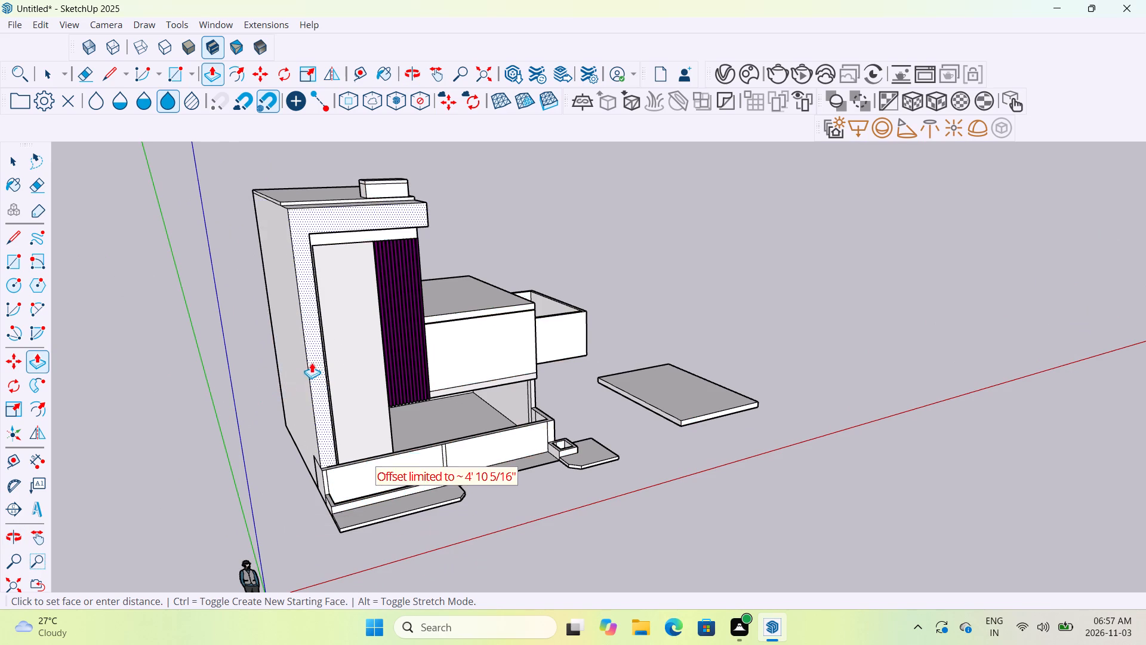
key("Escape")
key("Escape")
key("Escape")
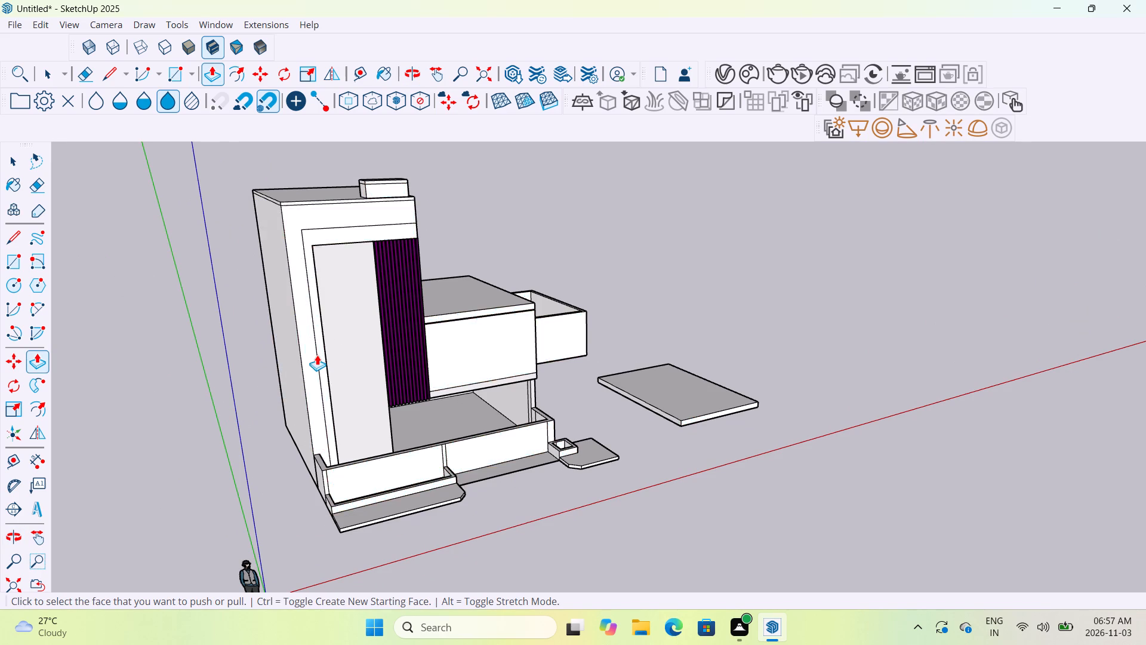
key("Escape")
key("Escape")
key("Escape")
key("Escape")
Delete the loose flat slab lying on its own beside the building.
scroll(317, 355, "down", 7)
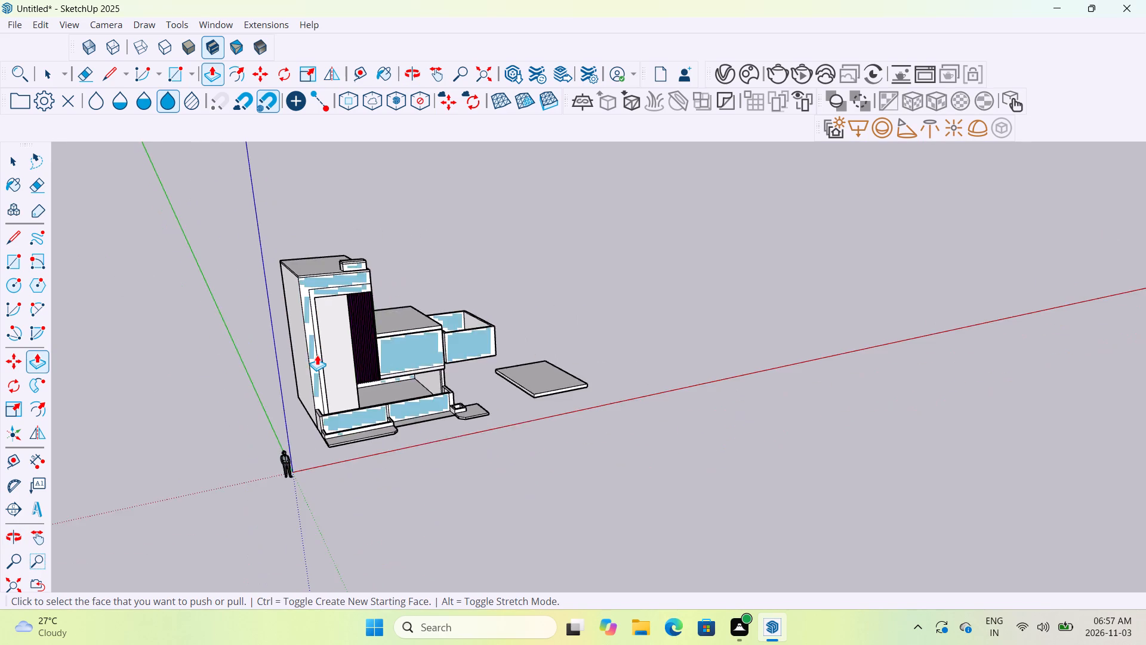
scroll(317, 355, "down", 7)
middle_click_drag(725, 348, 597, 447)
scroll(428, 219, "up", 6)
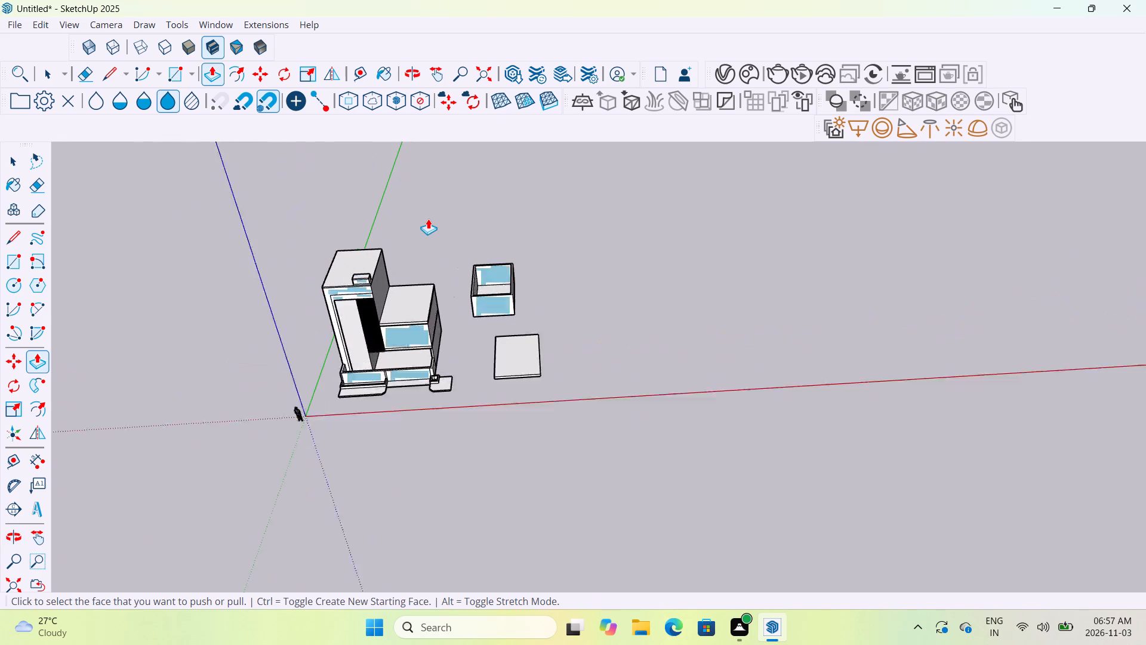
scroll(428, 219, "up", 5)
middle_click_drag(430, 289, 470, 193)
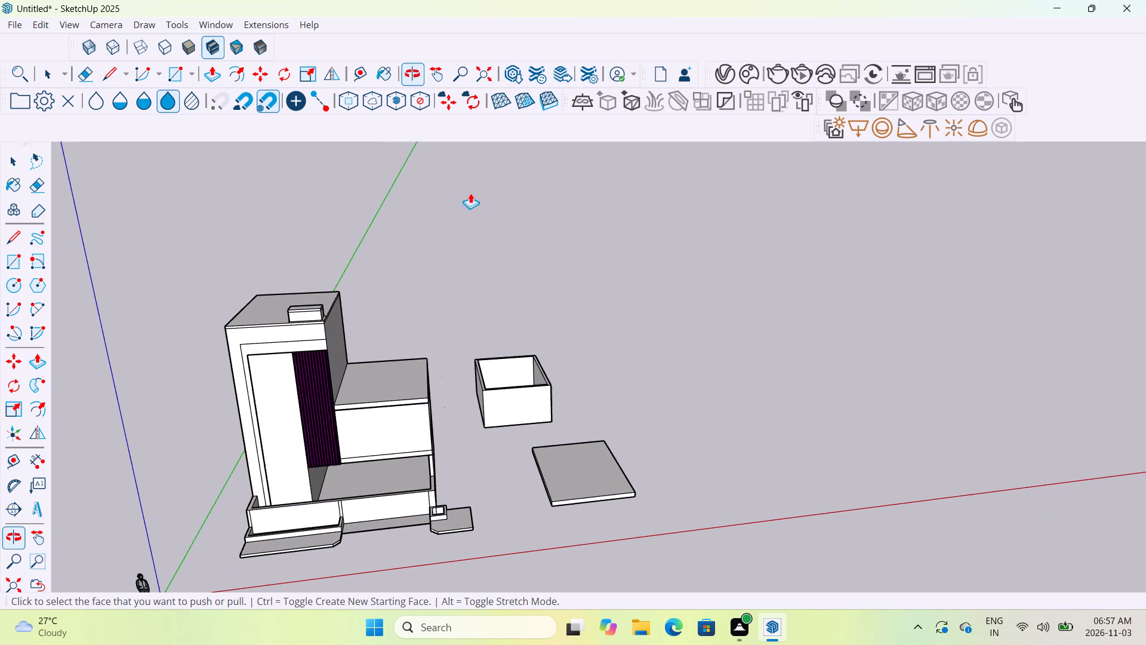
left_click(47, 79)
left_click_drag(580, 428, 489, 354)
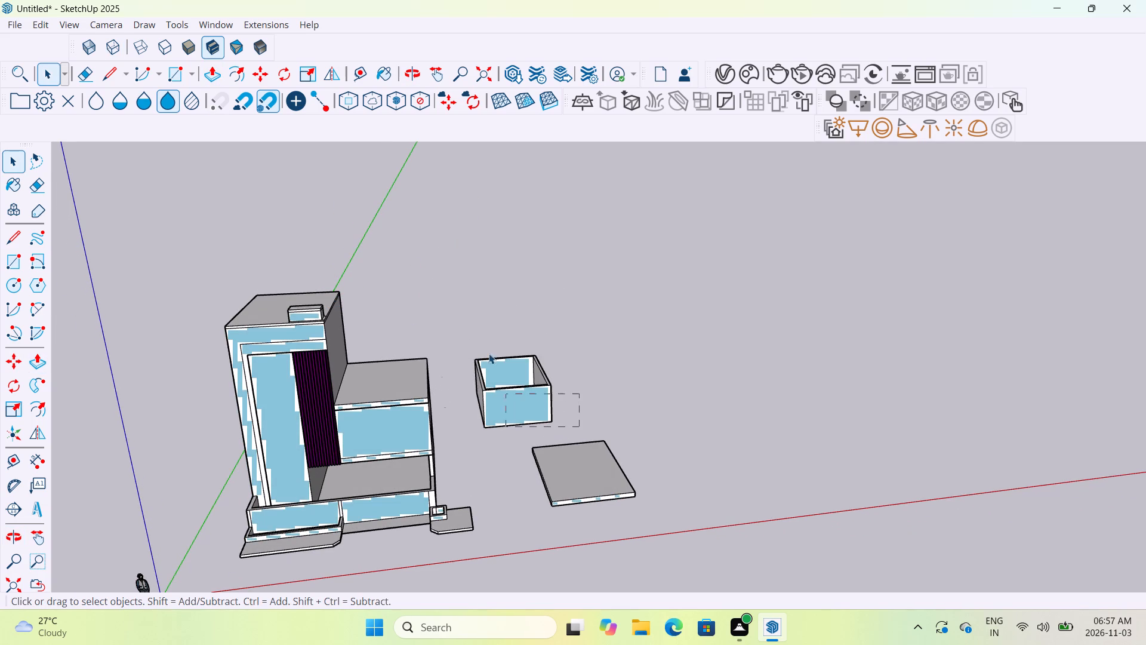
left_click_drag(489, 354, 478, 314)
left_click_drag(650, 485, 548, 425)
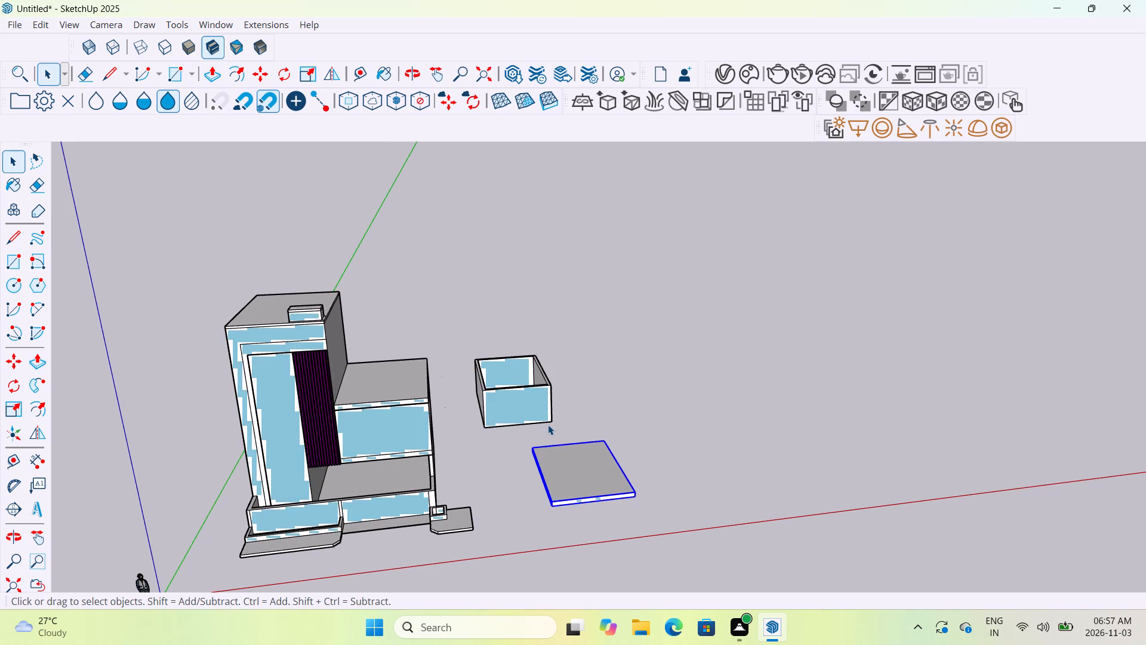
key("Delete")
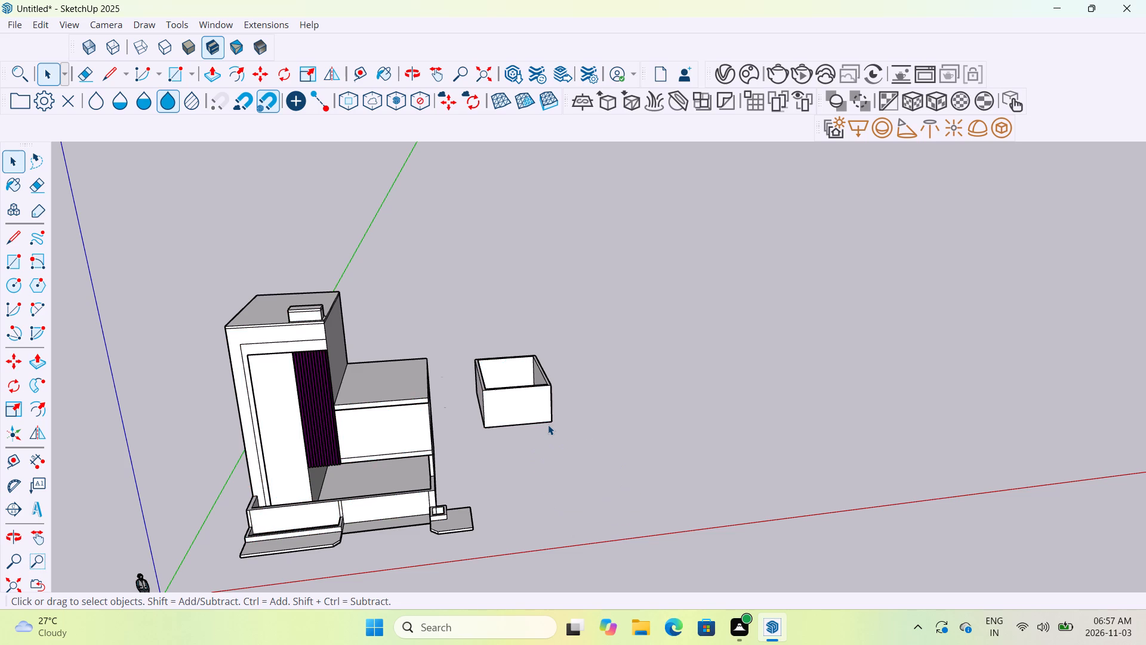
Delete the loose open-topped box standing apart from the building.
scroll(548, 425, "up", 2)
left_click_drag(559, 440, 516, 402)
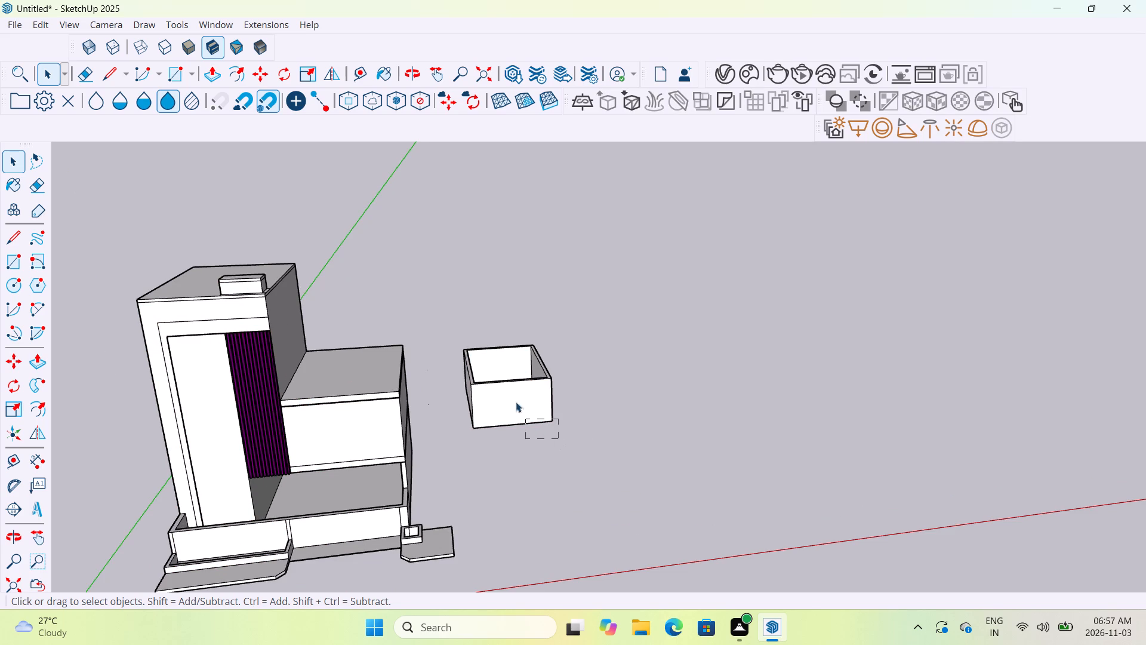
left_click_drag(516, 402, 497, 317)
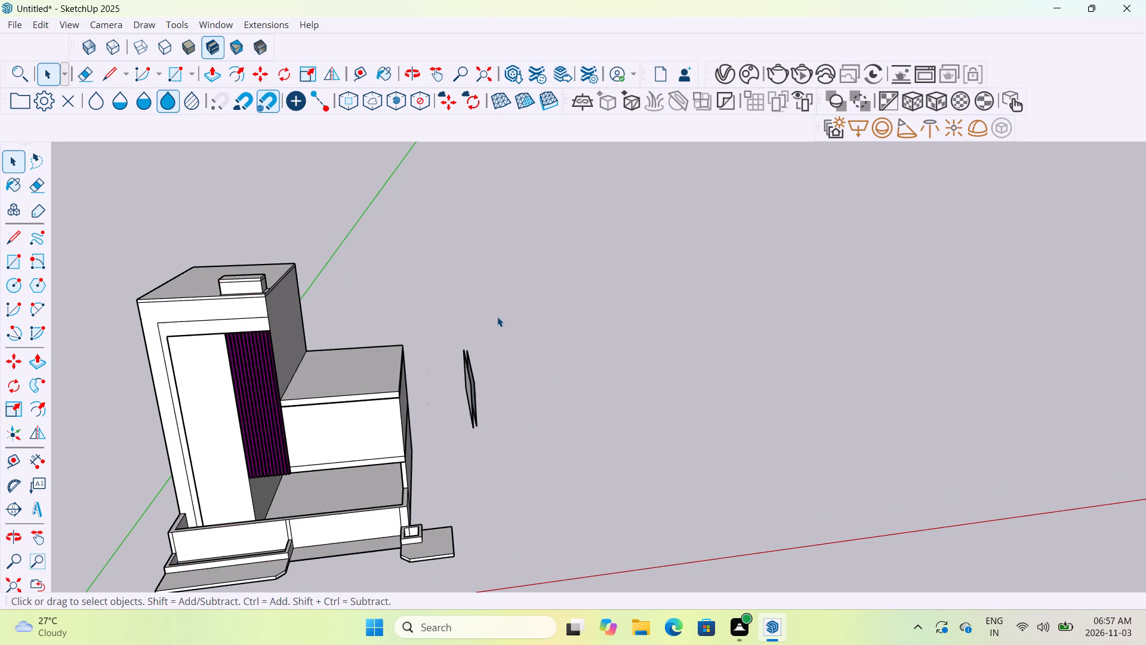
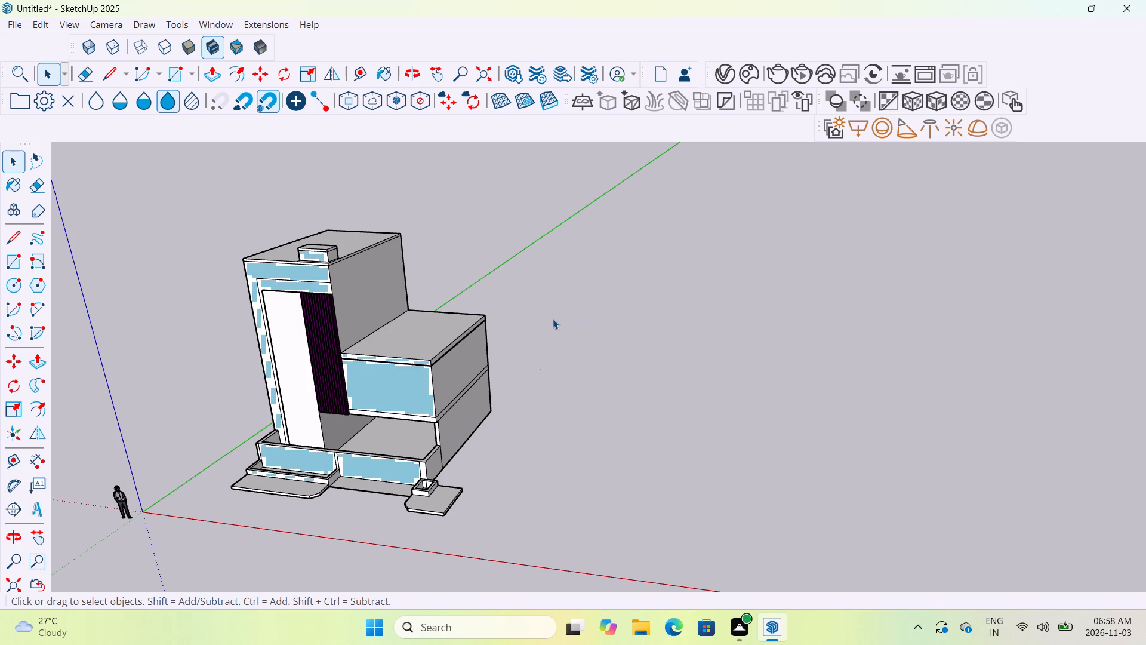
Examine the building model's front facade, low front wall and planters from above and from several angles.
scroll(245, 469, "up", 6)
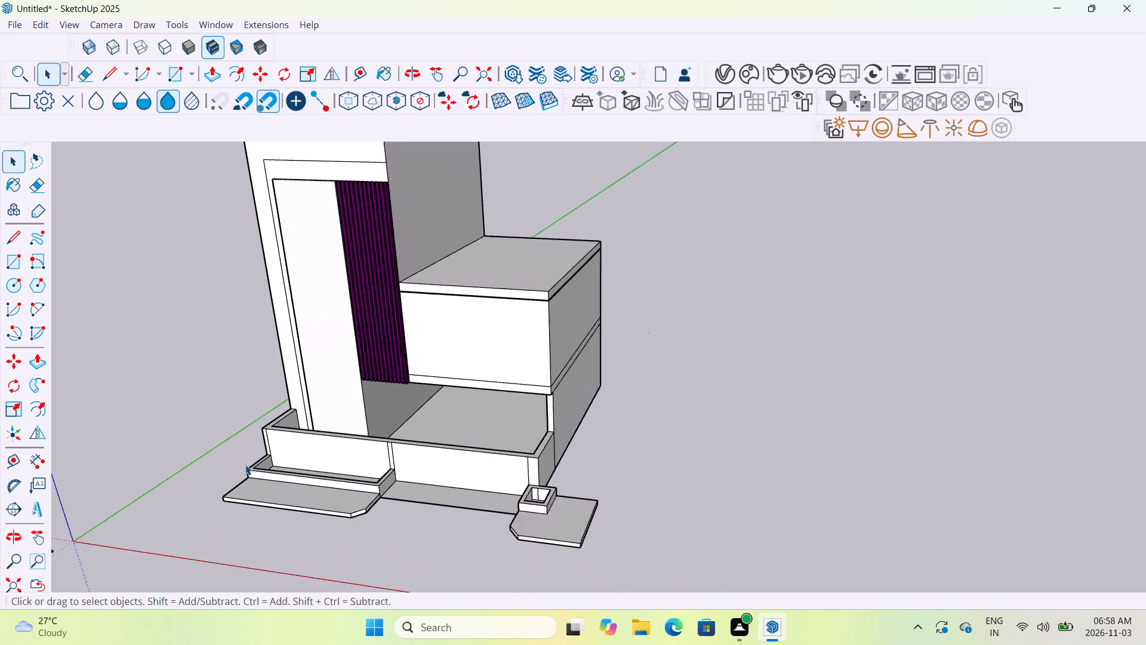
scroll(379, 419, "up", 1)
middle_click_drag(379, 419, 626, 556)
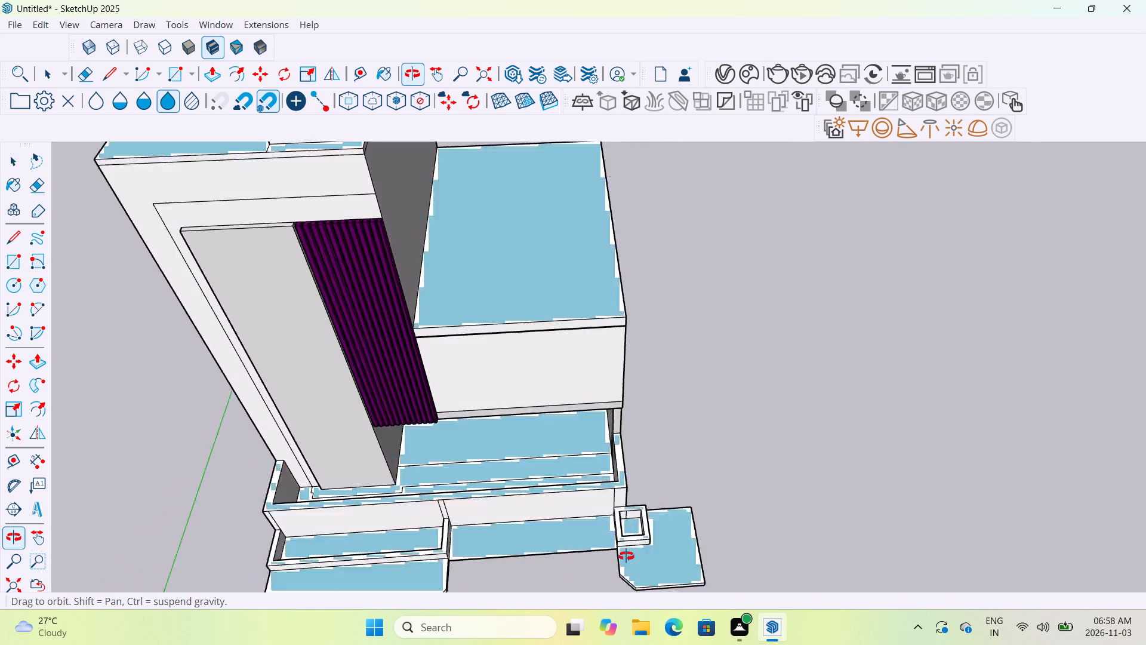
middle_click_drag(626, 556, 654, 548)
scroll(654, 548, "down", 16)
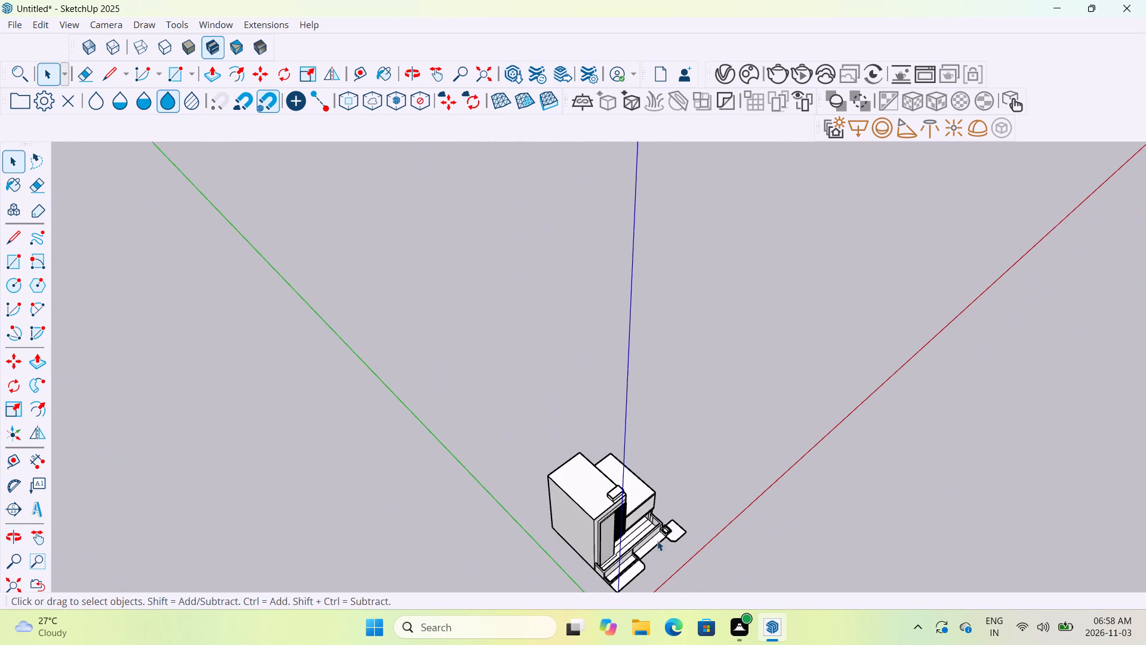
scroll(642, 513, "up", 16)
scroll(651, 518, "down", 1)
scroll(651, 518, "up", 11)
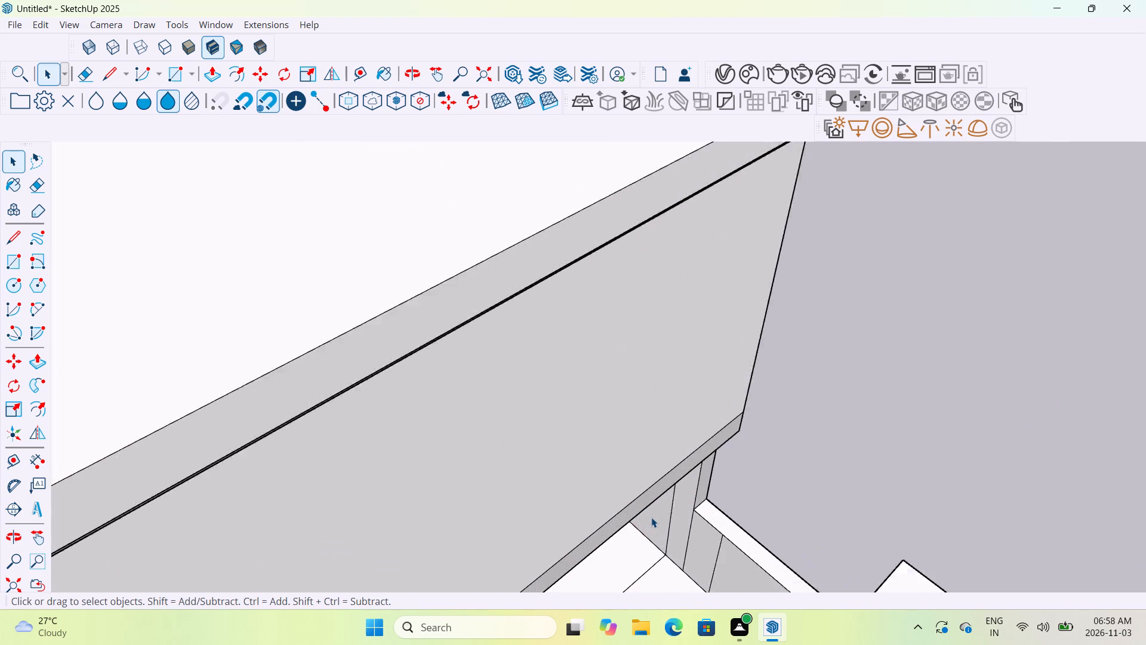
scroll(651, 517, "up", 5)
scroll(651, 517, "down", 9)
scroll(651, 517, "up", 1)
scroll(651, 517, "down", 17)
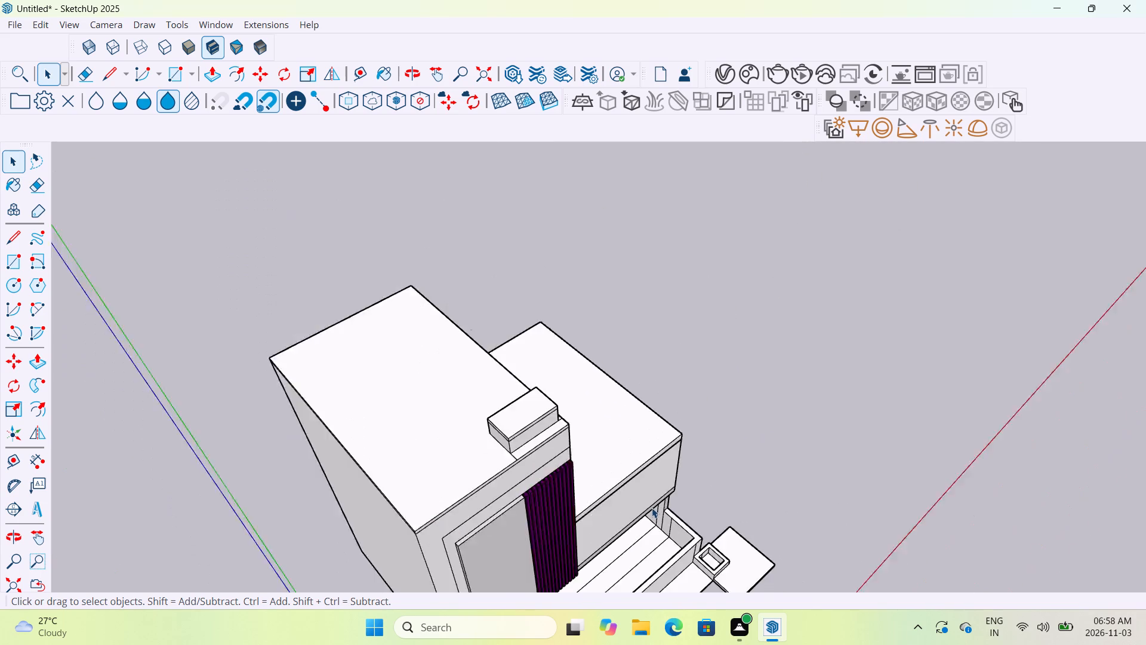
scroll(652, 508, "down", 16)
scroll(665, 545, "up", 1)
middle_click_drag(665, 545, 597, 465)
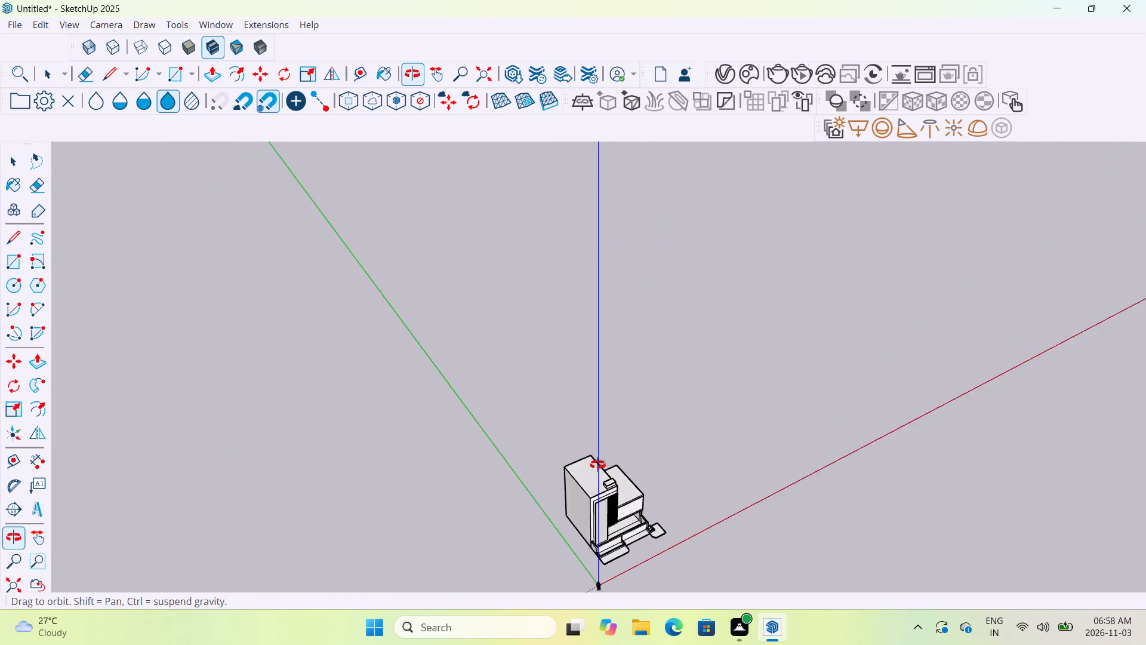
middle_click_drag(597, 465, 566, 450)
middle_click_drag(629, 546, 517, 512)
Push the top face of the low wall along the building's front down to the floor level with Push/Pull.
scroll(541, 545, "up", 8)
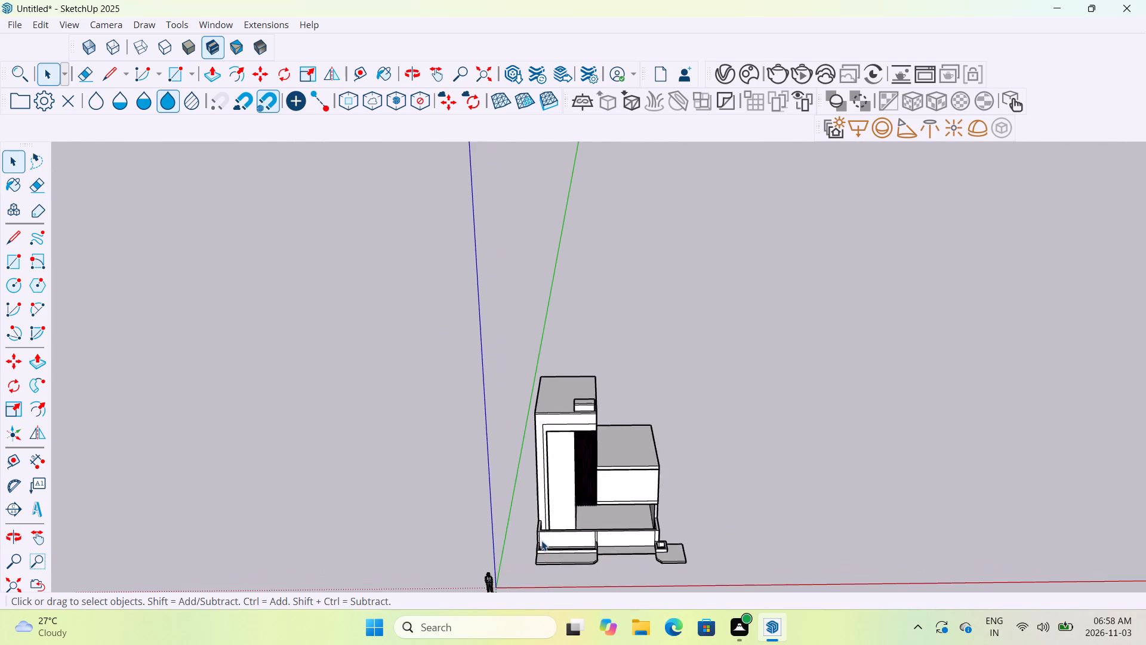
scroll(541, 540, "up", 20)
scroll(541, 540, "up", 2)
middle_click_drag(544, 524, 609, 523)
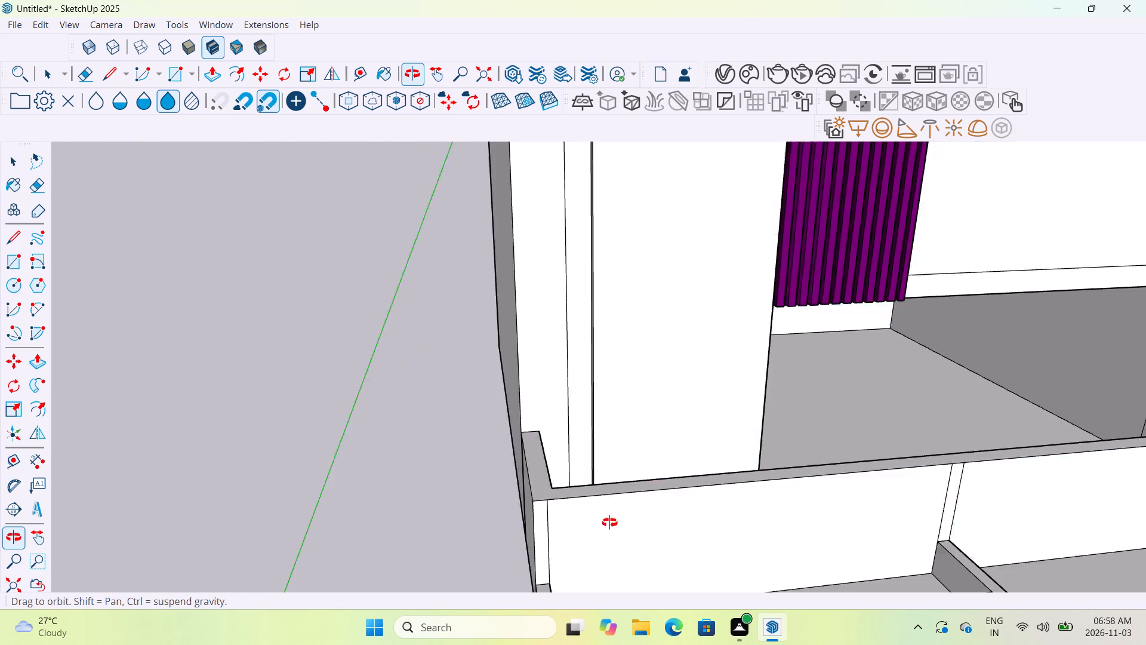
middle_click_drag(609, 523, 698, 483)
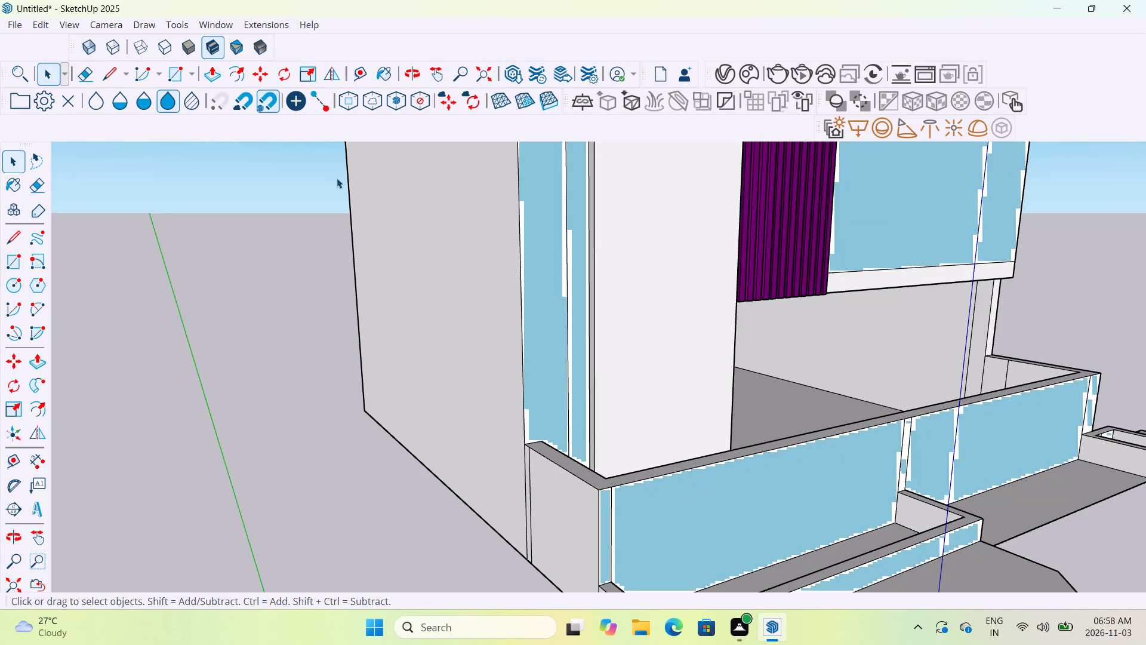
left_click(218, 82)
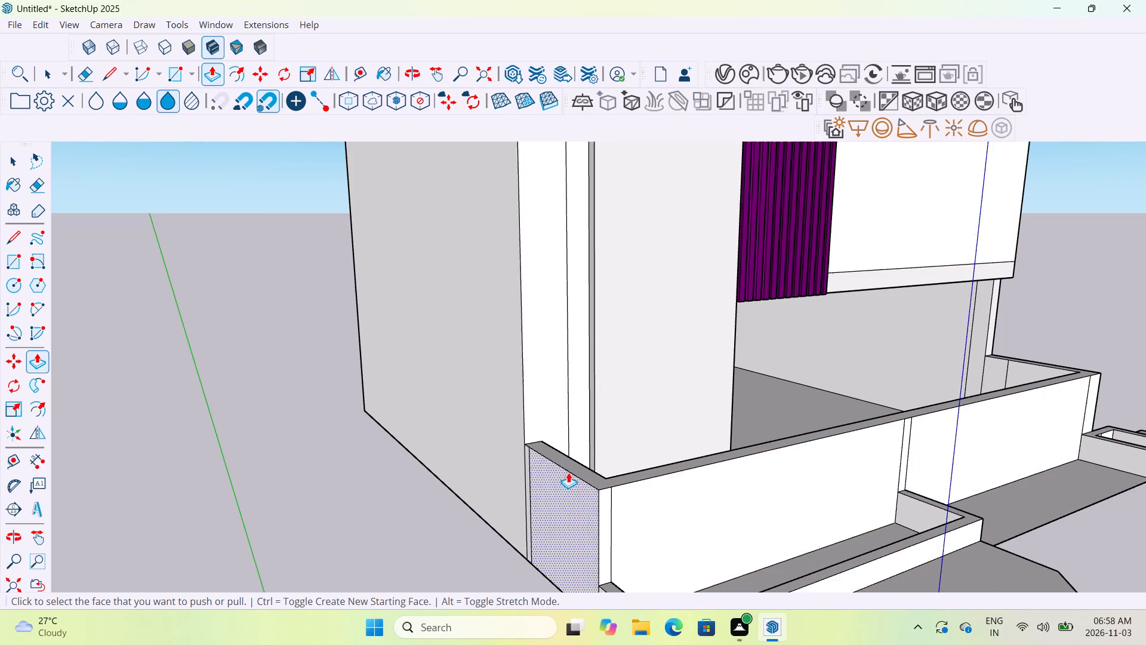
left_click(587, 464)
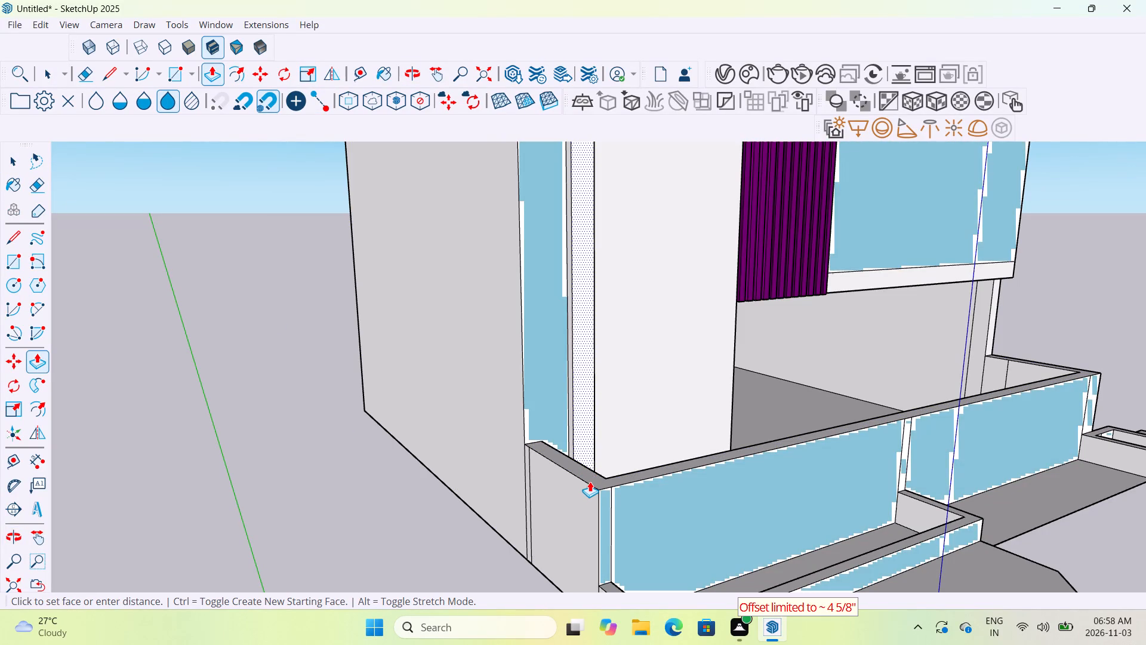
key("Escape")
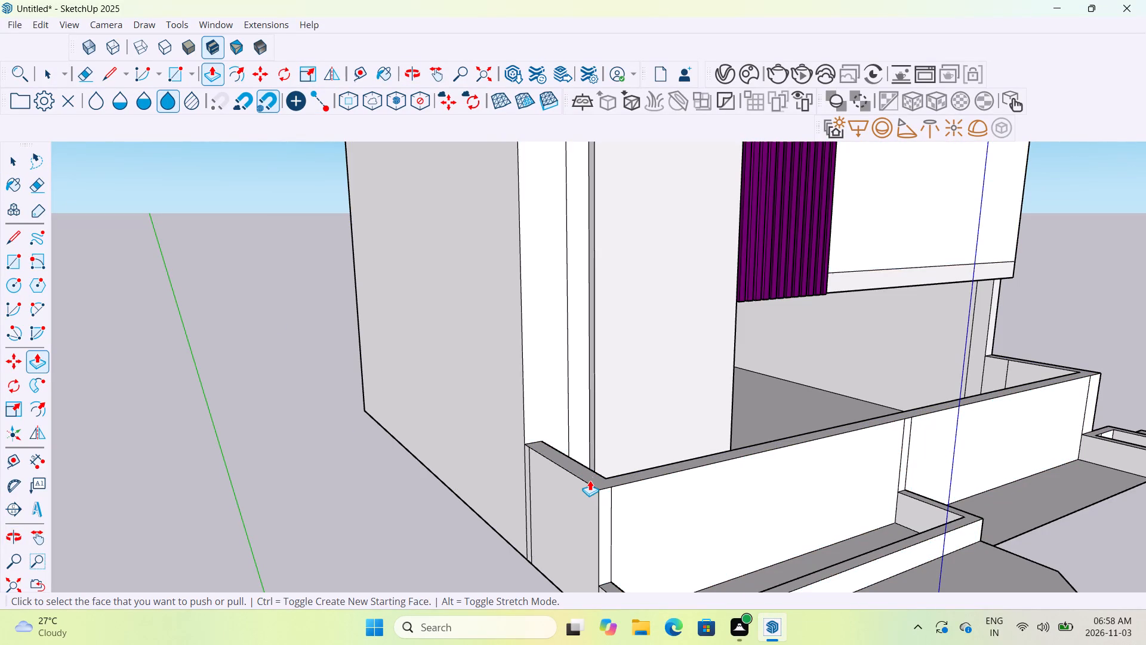
scroll(597, 474, "up", 5)
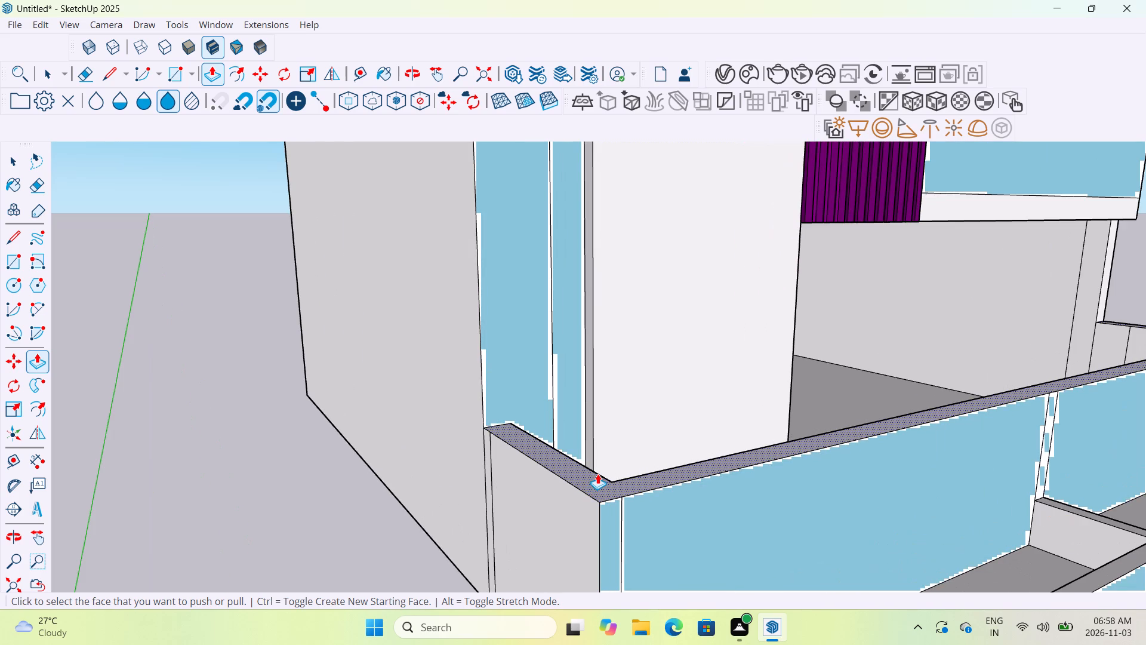
left_click(597, 480)
scroll(813, 513, "down", 6)
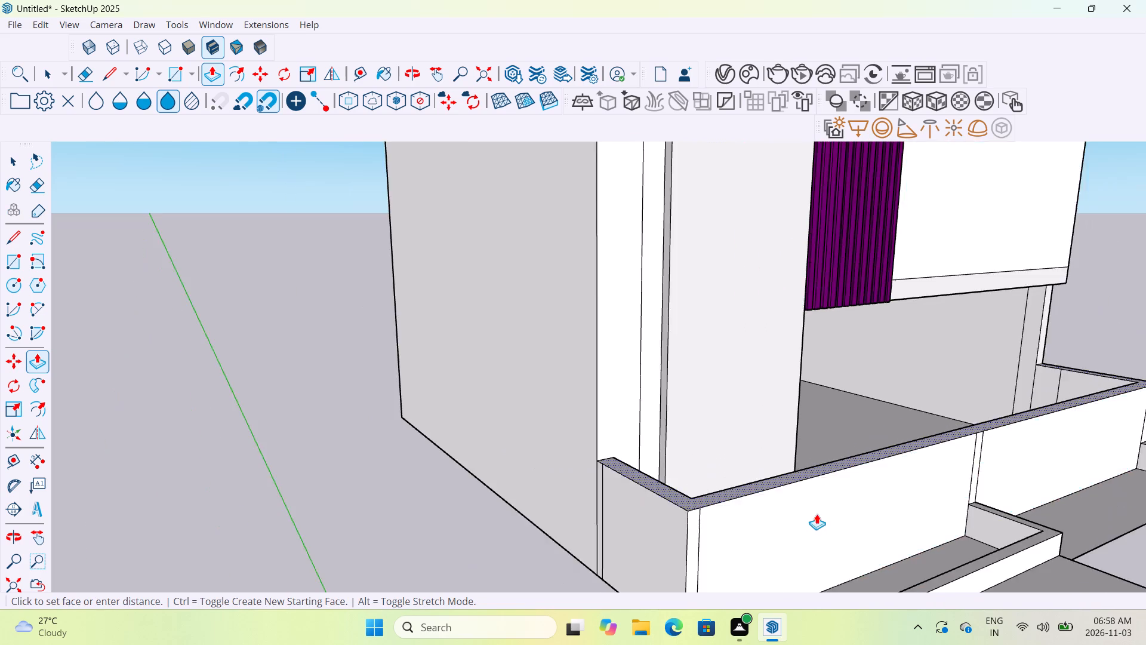
scroll(817, 514, "down", 8)
left_click(1019, 498)
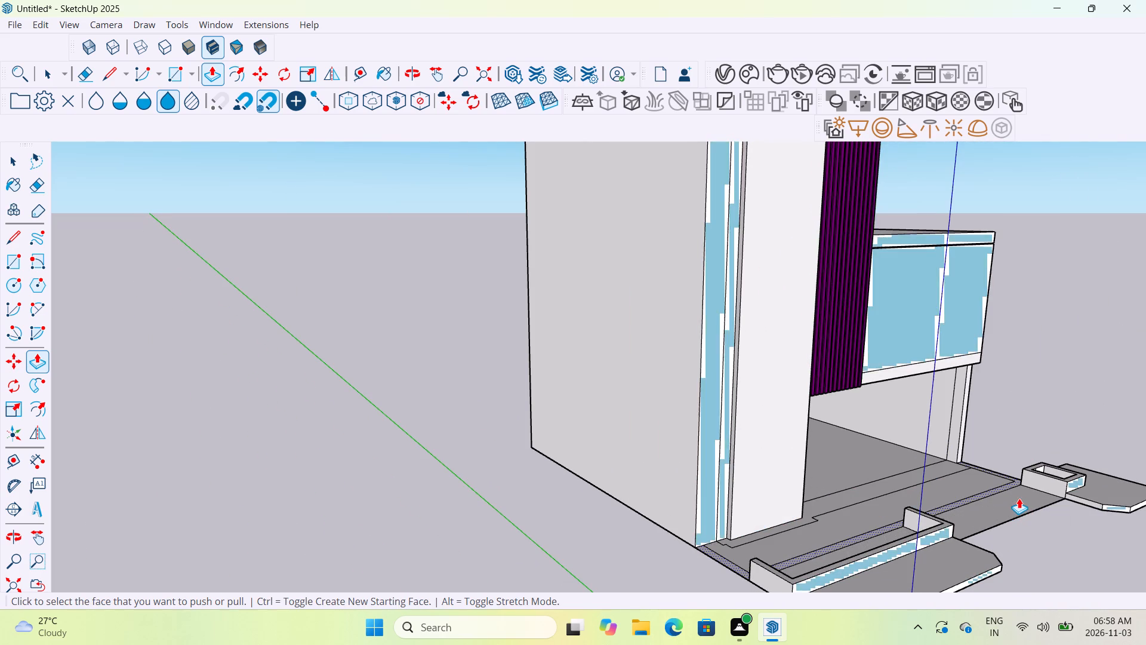
Inspect the building's open front floor area, tower base and overall massing from close up and farther away.
scroll(722, 493, "up", 6)
scroll(722, 492, "down", 6)
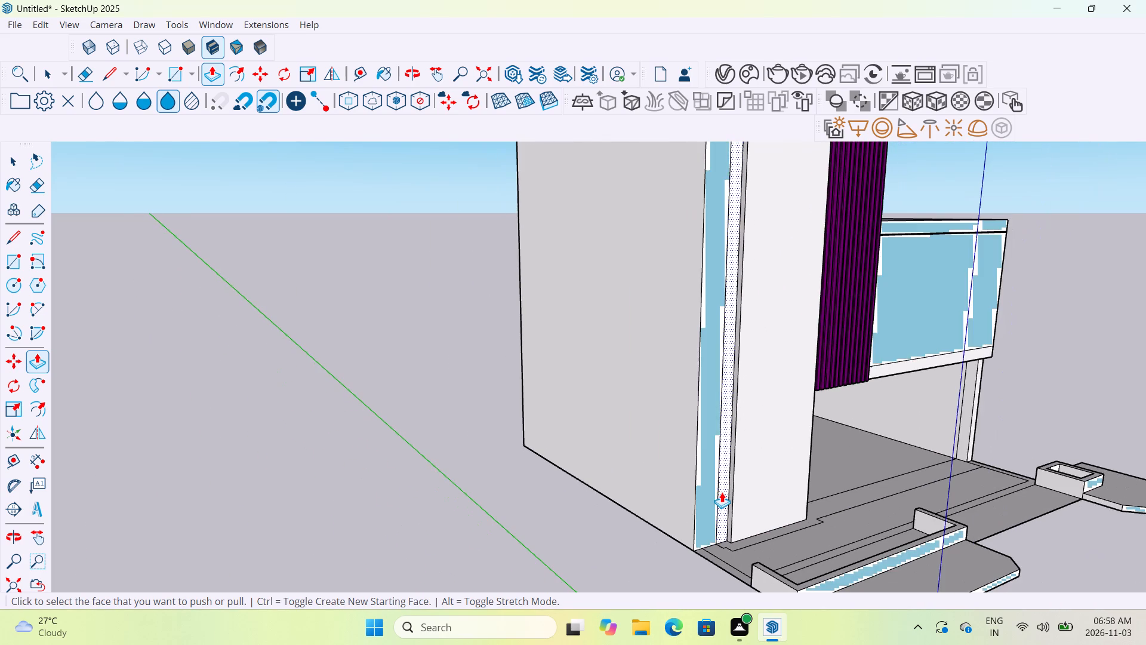
middle_click_drag(759, 542, 751, 533)
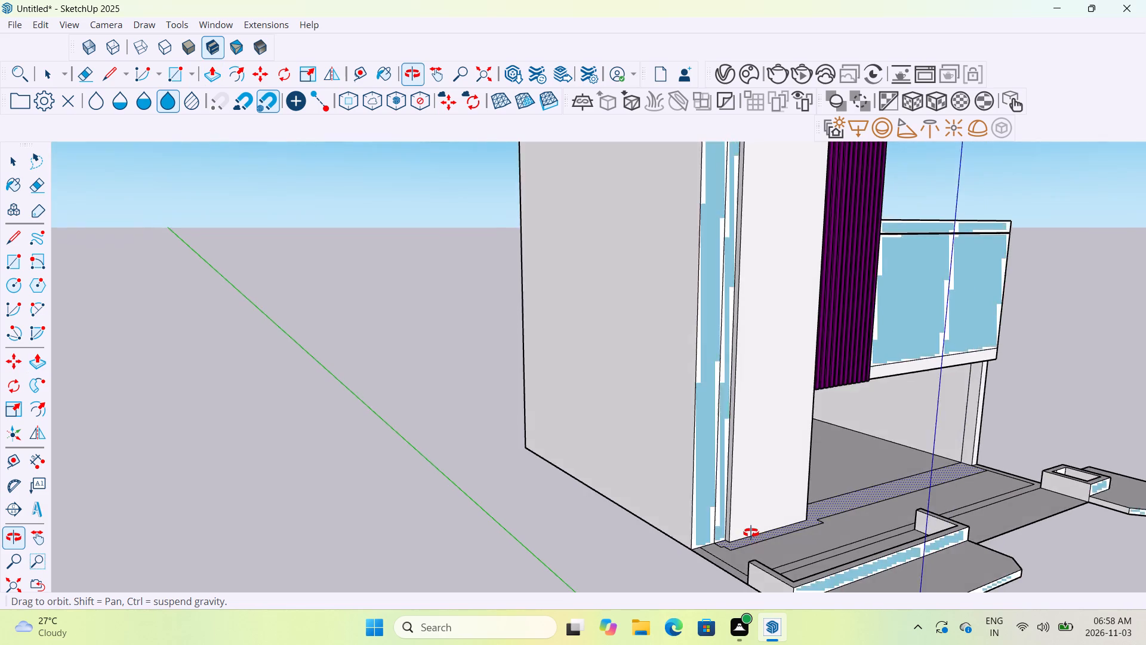
middle_click_drag(751, 533, 734, 529)
scroll(734, 529, "down", 14)
middle_click_drag(936, 526, 862, 517)
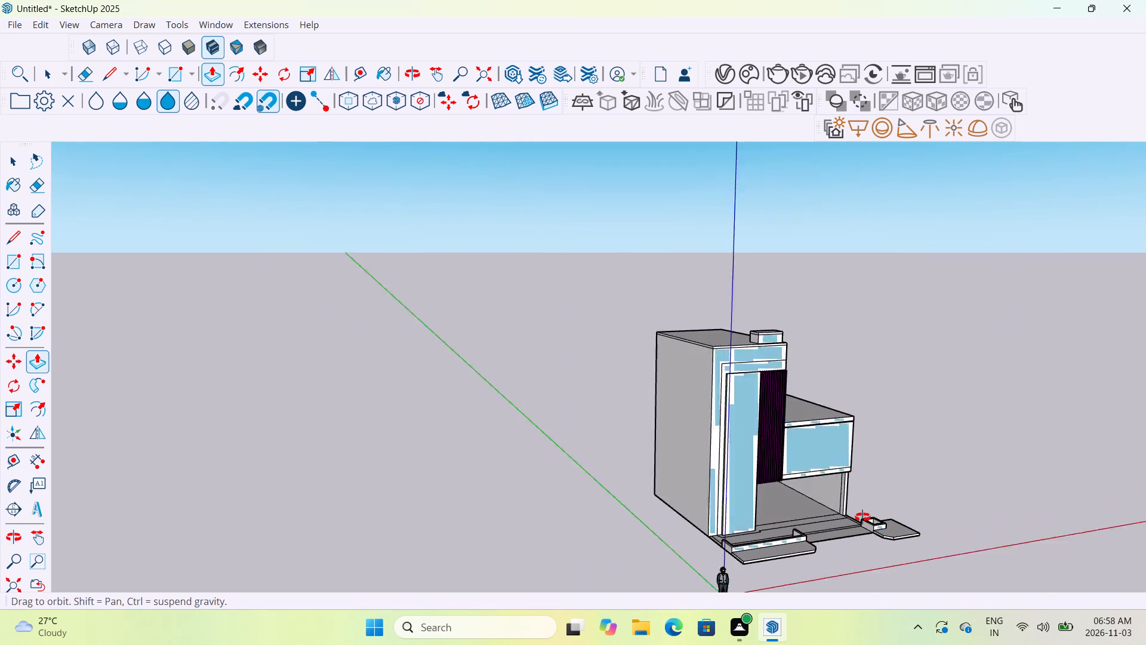
middle_click_drag(862, 517, 783, 505)
scroll(783, 505, "down", 6)
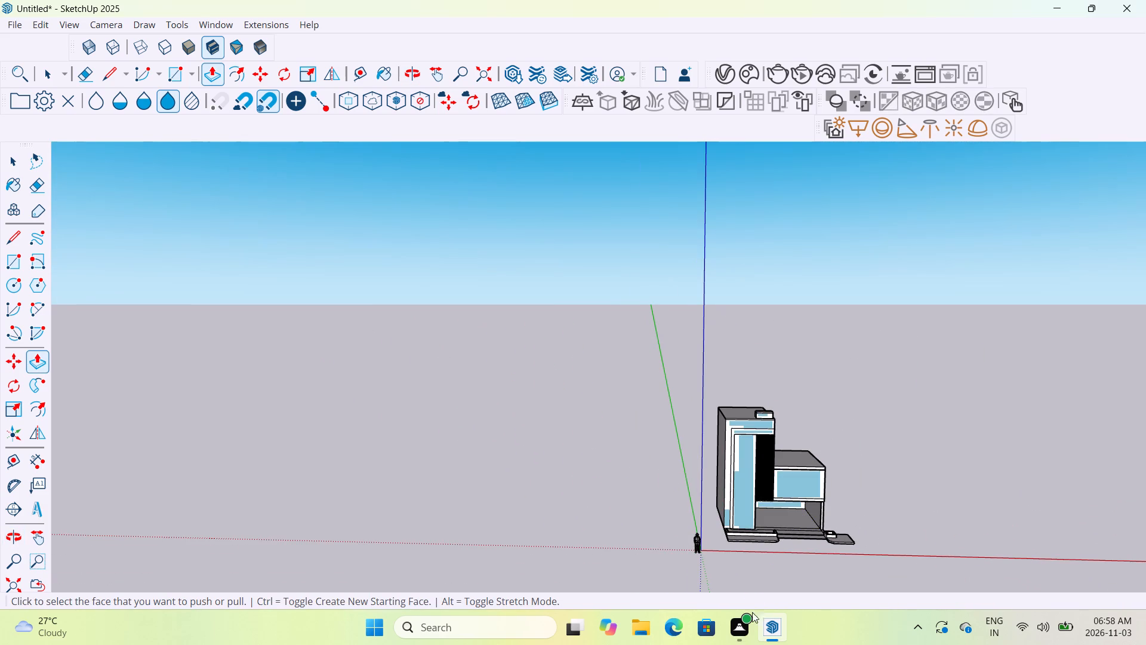
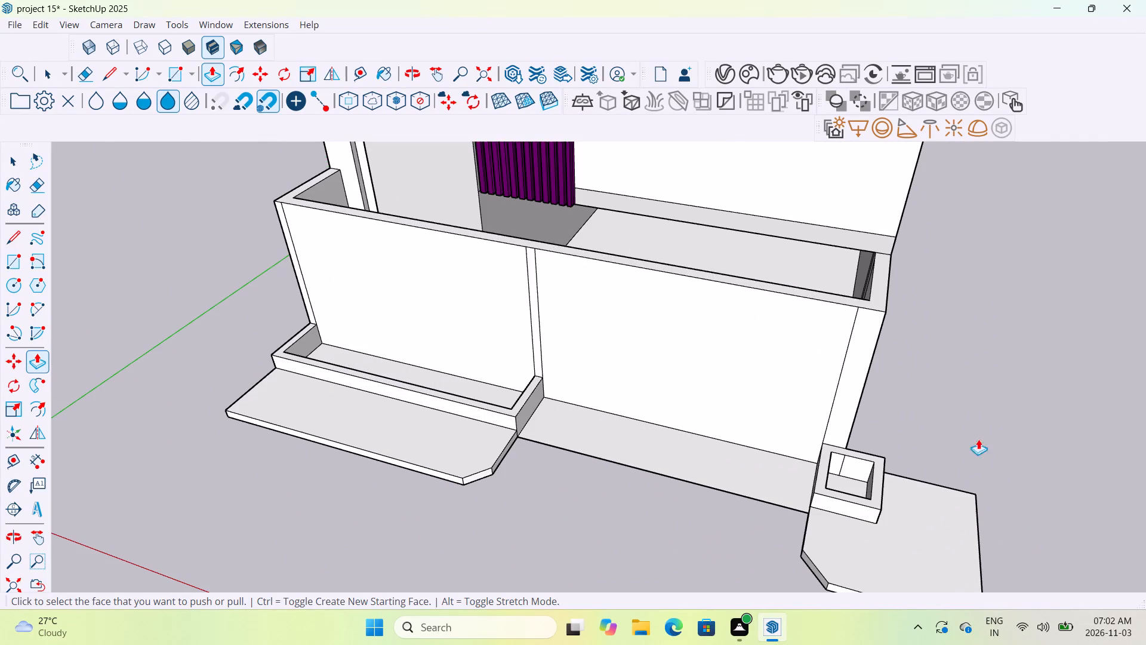
Lower the top face of the low wall along the building's front with Push/Pull.
left_click(873, 295)
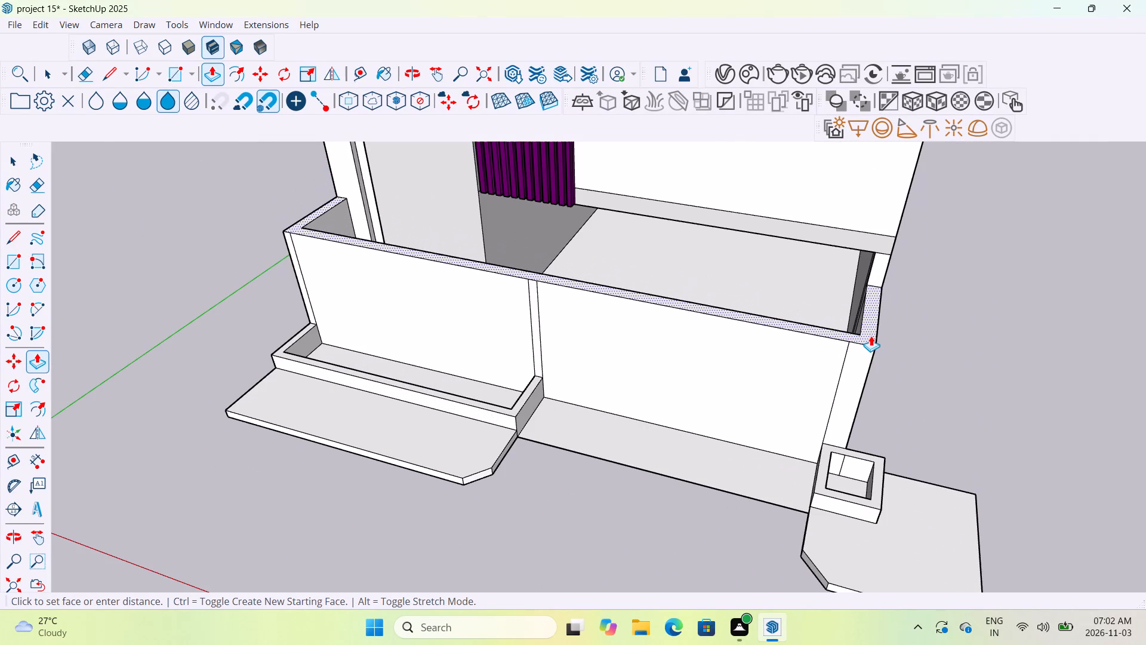
middle_click_drag(871, 340, 927, 232)
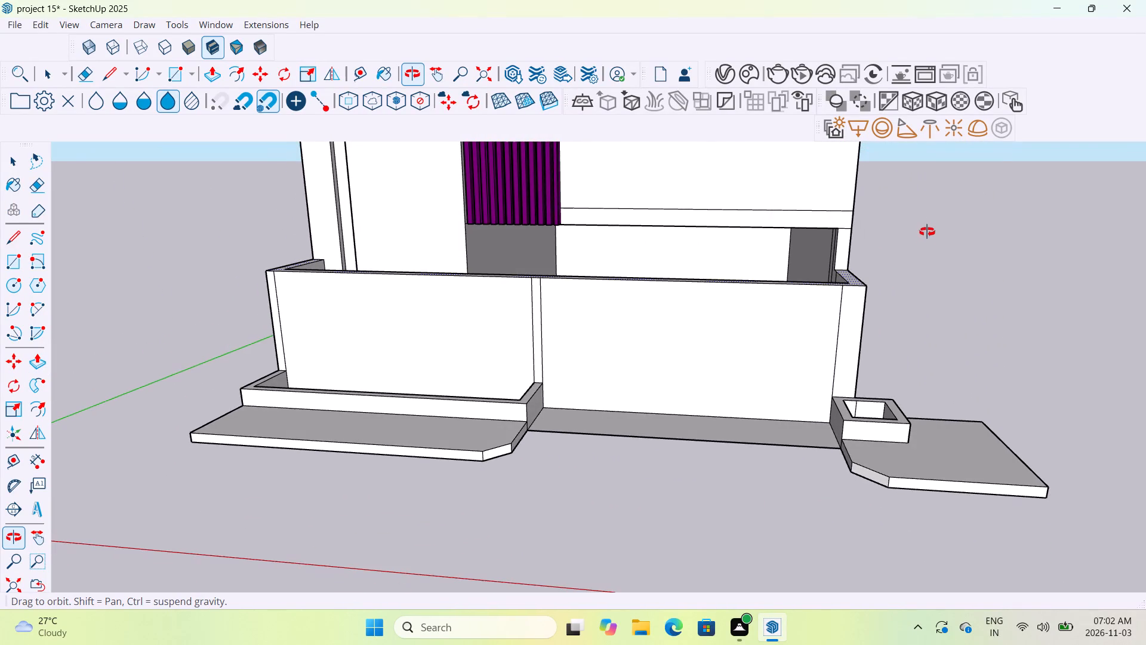
middle_click_drag(927, 232, 926, 201)
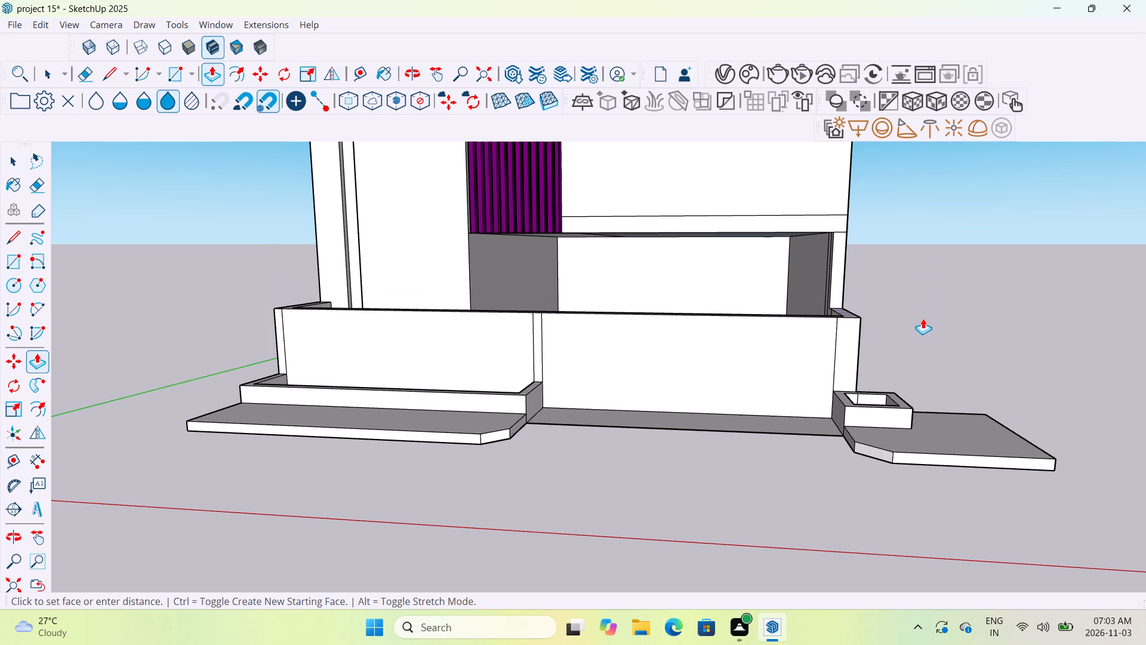
middle_click_drag(923, 318, 949, 299)
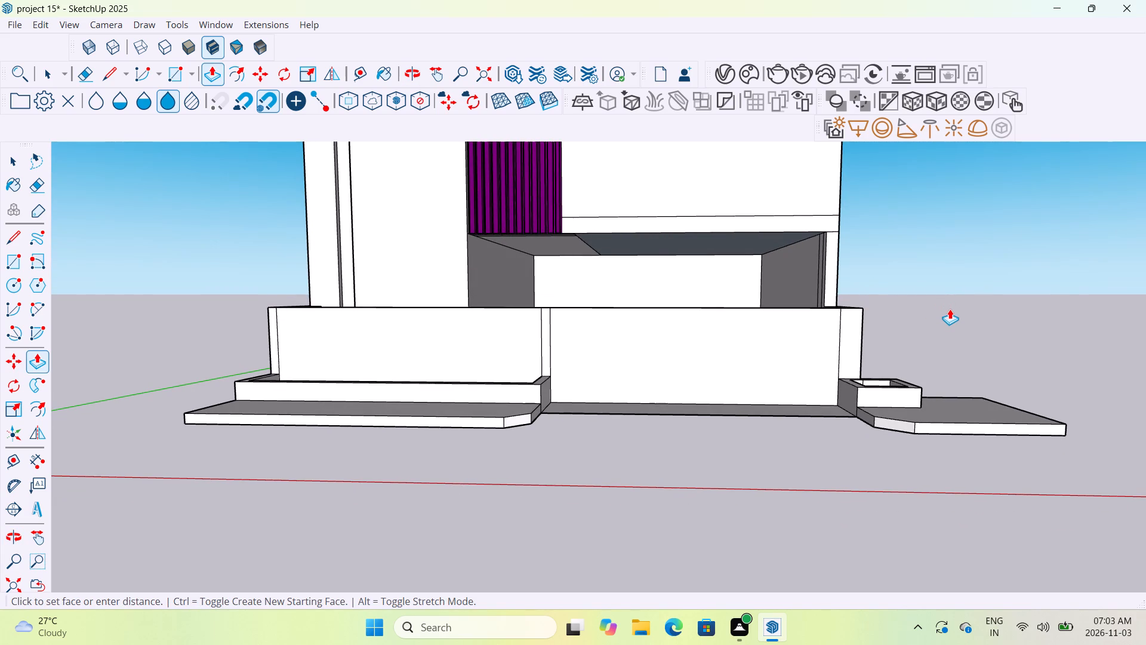
left_click(950, 309)
Examine the low front wall around its narrow middle strip, where the long planter ends, from several angles.
middle_click_drag(950, 309, 1014, 327)
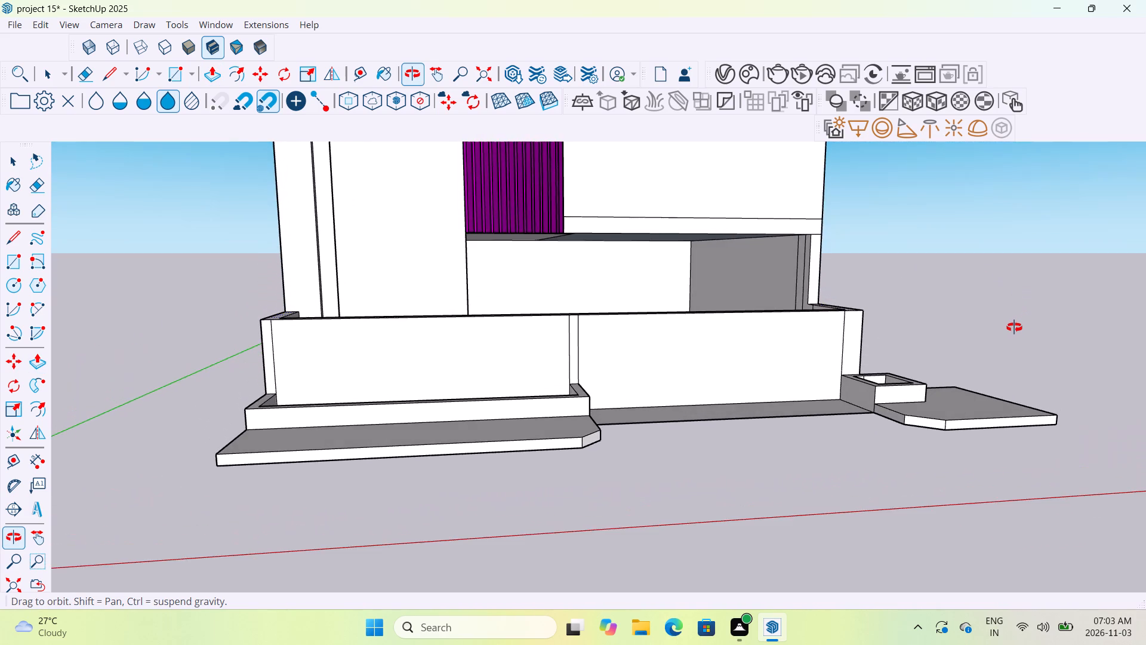
middle_click_drag(1014, 327, 1010, 328)
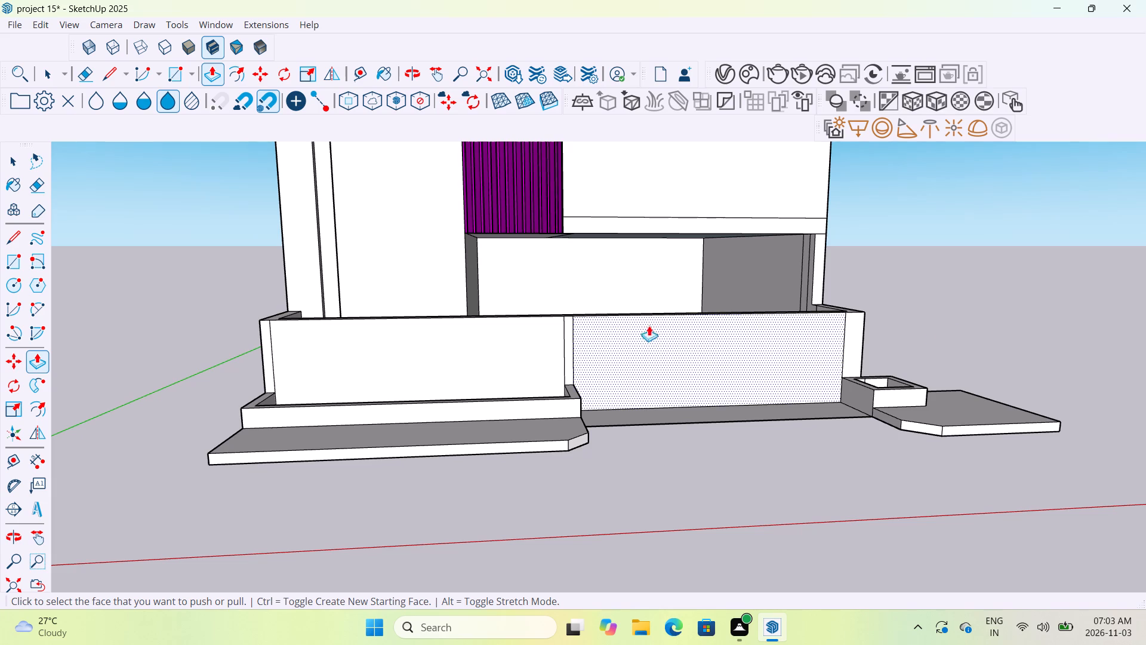
scroll(596, 326, "up", 12)
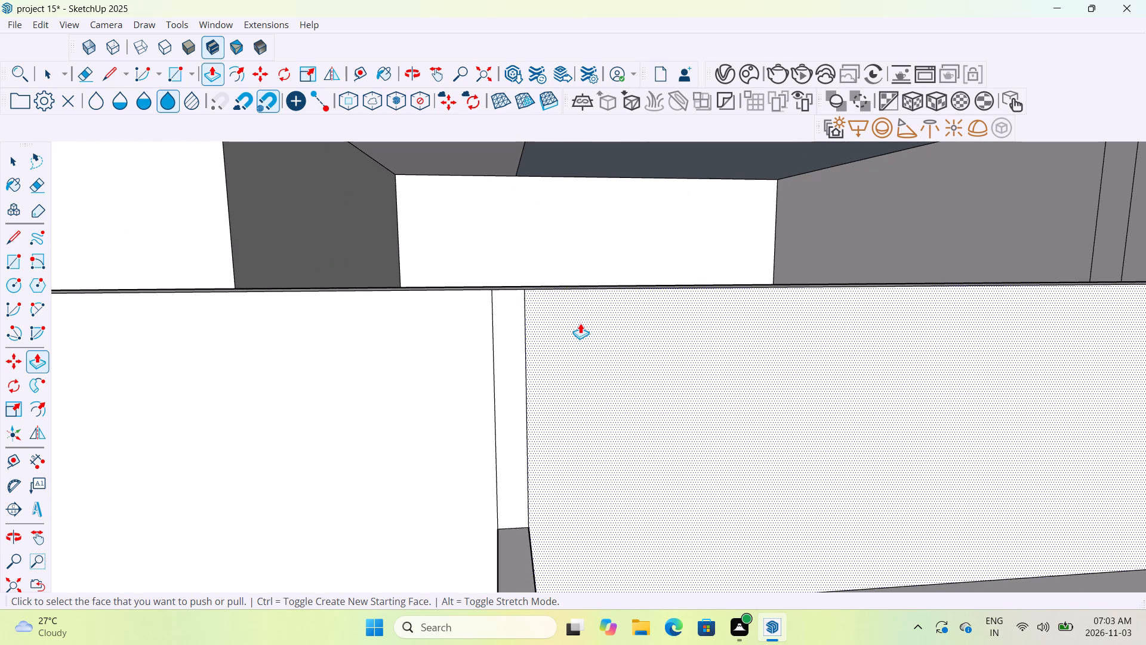
scroll(578, 328, "down", 6)
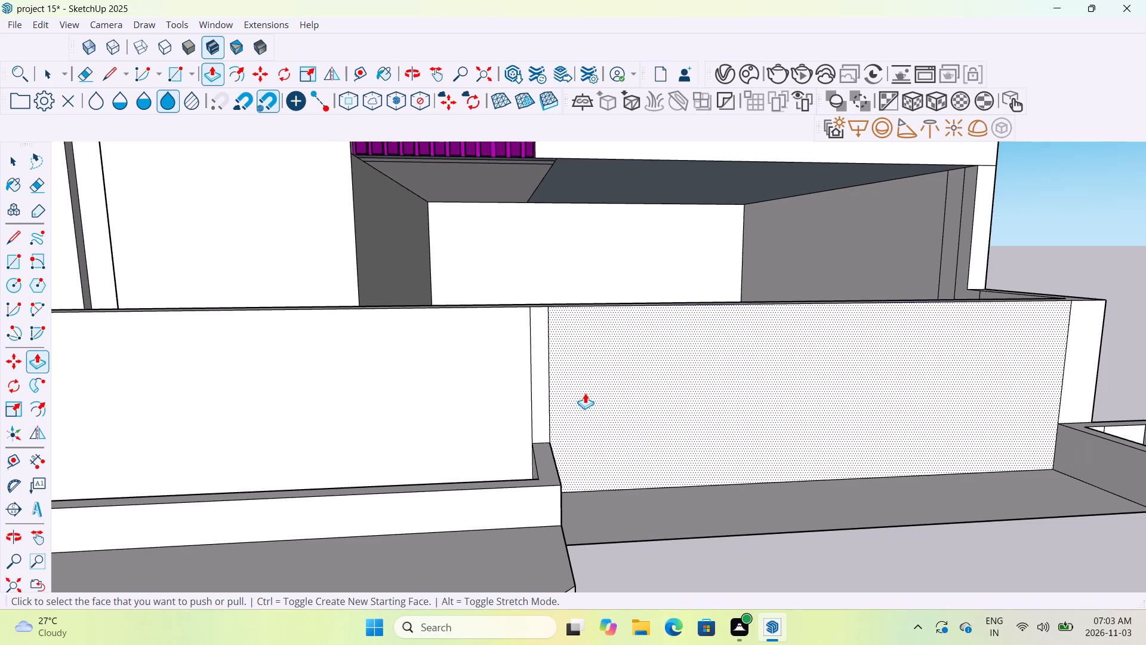
middle_click_drag(675, 462, 650, 570)
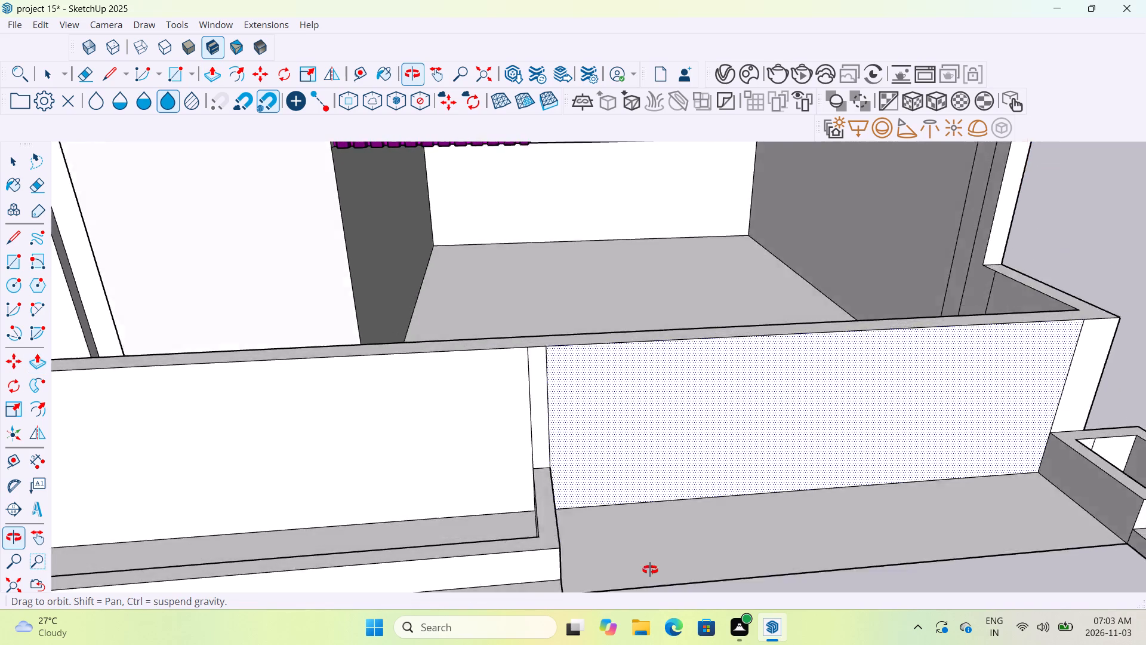
middle_click_drag(650, 570, 626, 616)
scroll(552, 514, "up", 3)
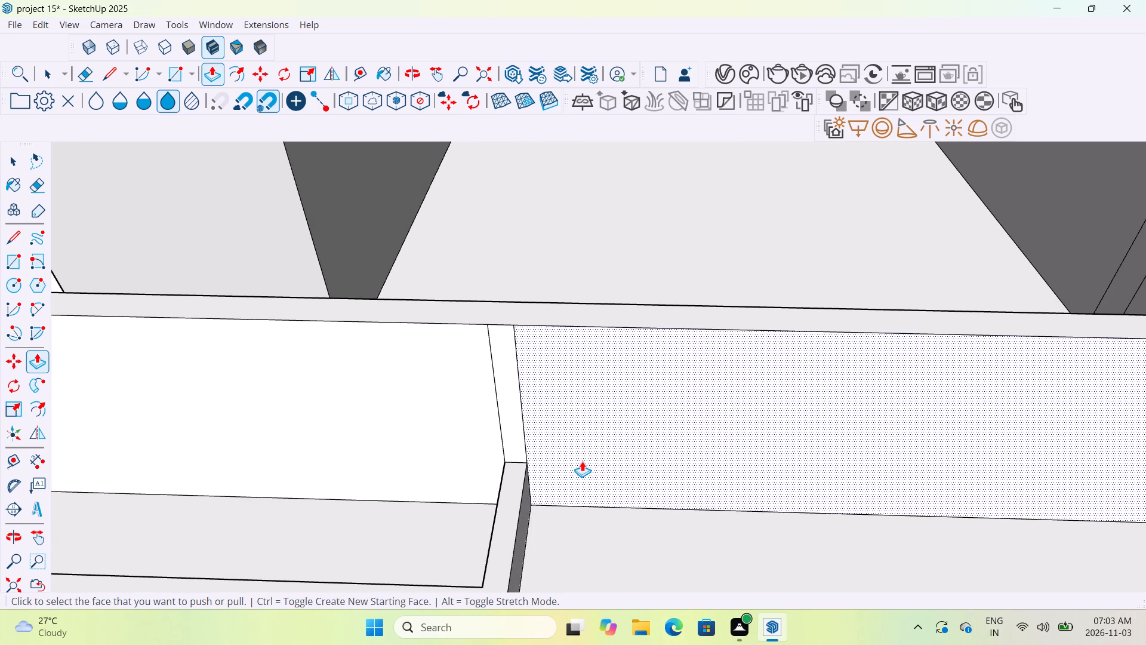
middle_click_drag(587, 457, 765, 425)
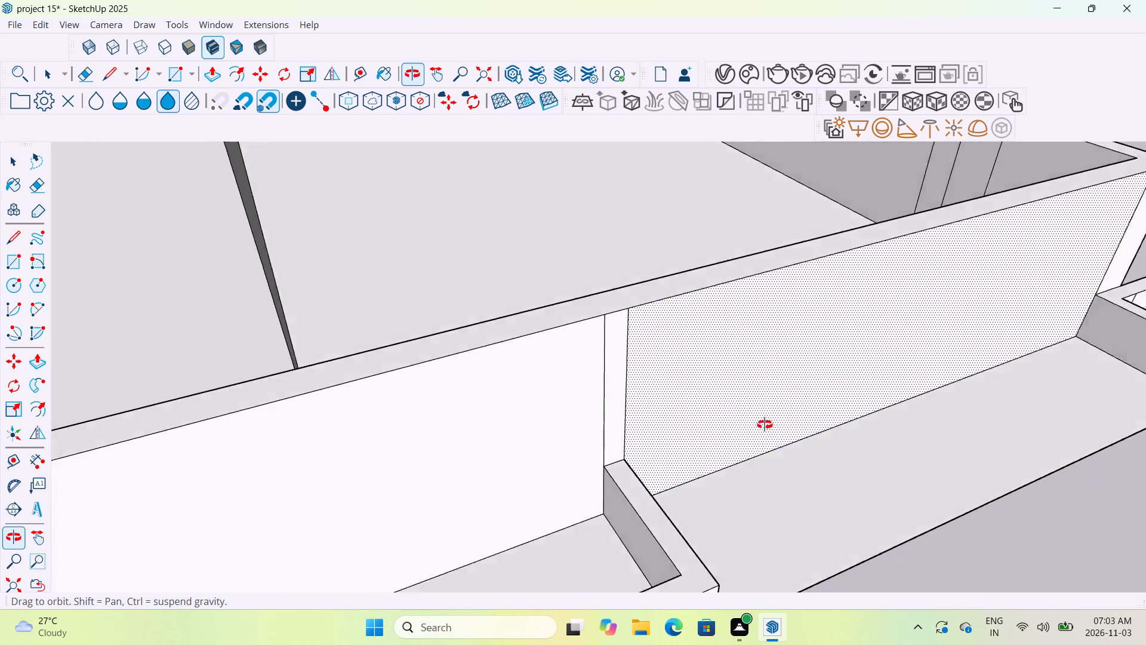
middle_click_drag(765, 425, 803, 407)
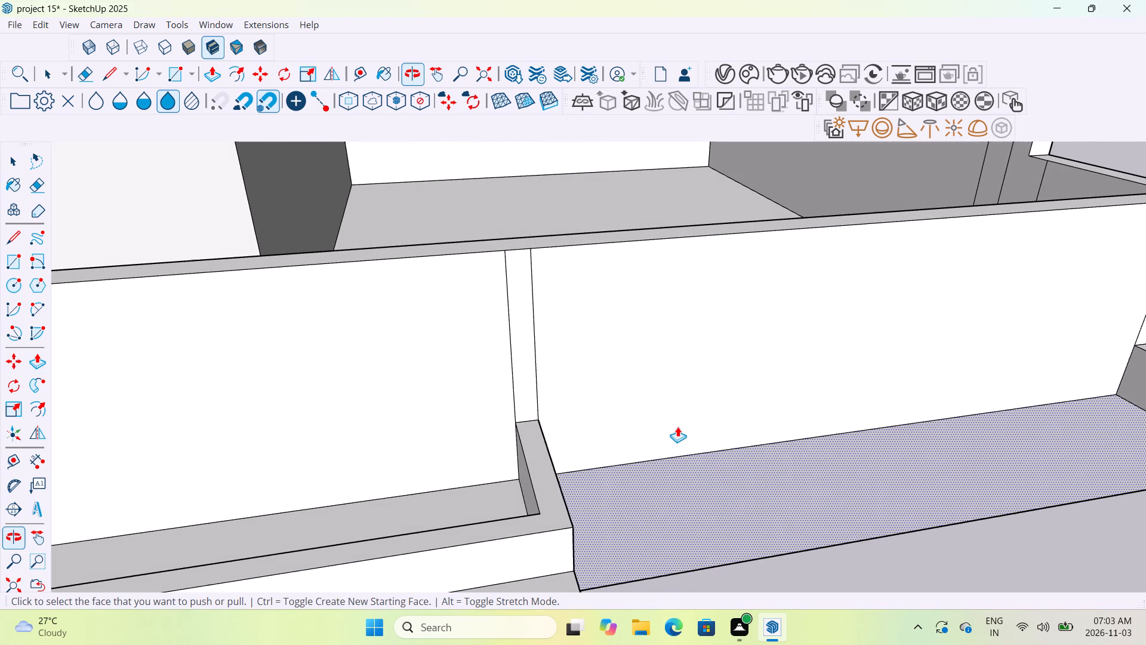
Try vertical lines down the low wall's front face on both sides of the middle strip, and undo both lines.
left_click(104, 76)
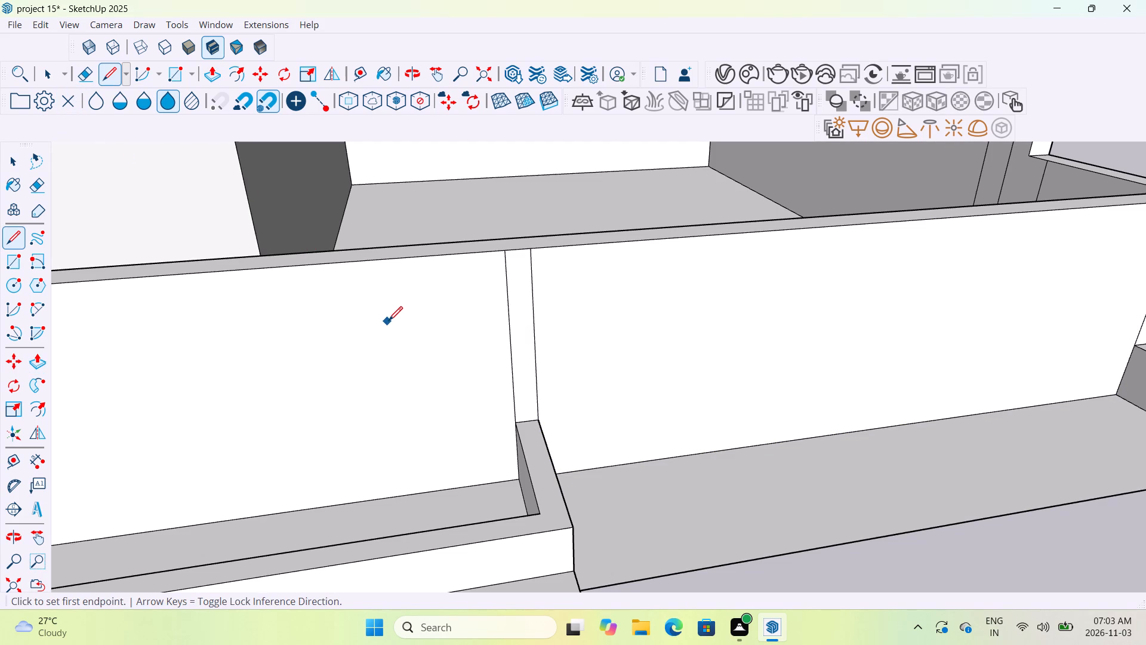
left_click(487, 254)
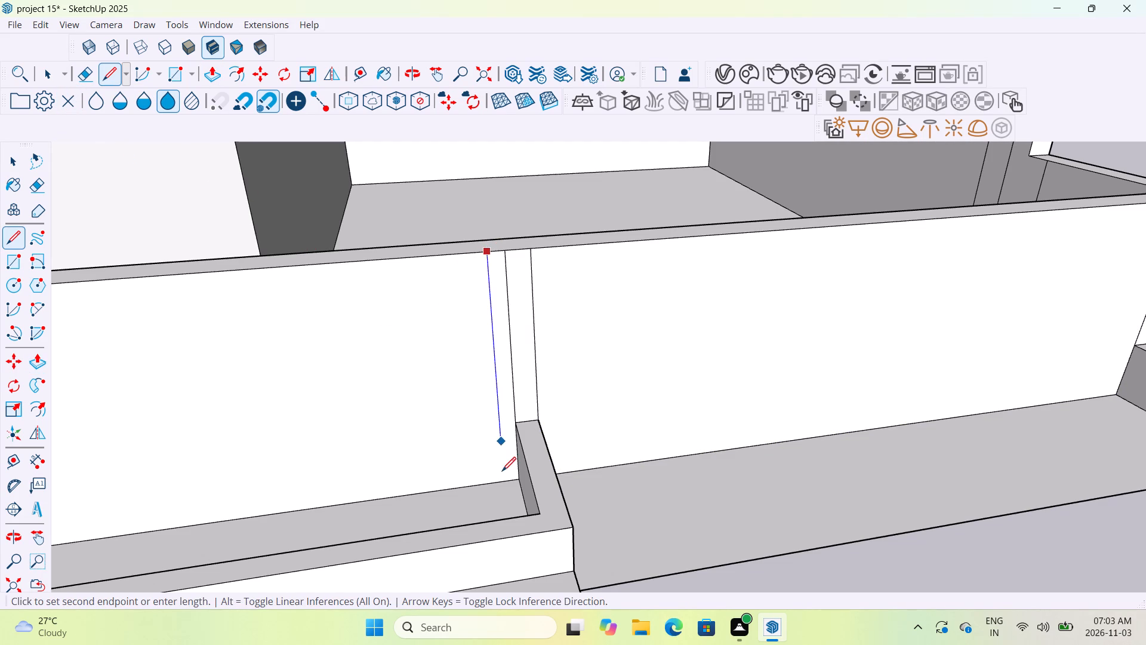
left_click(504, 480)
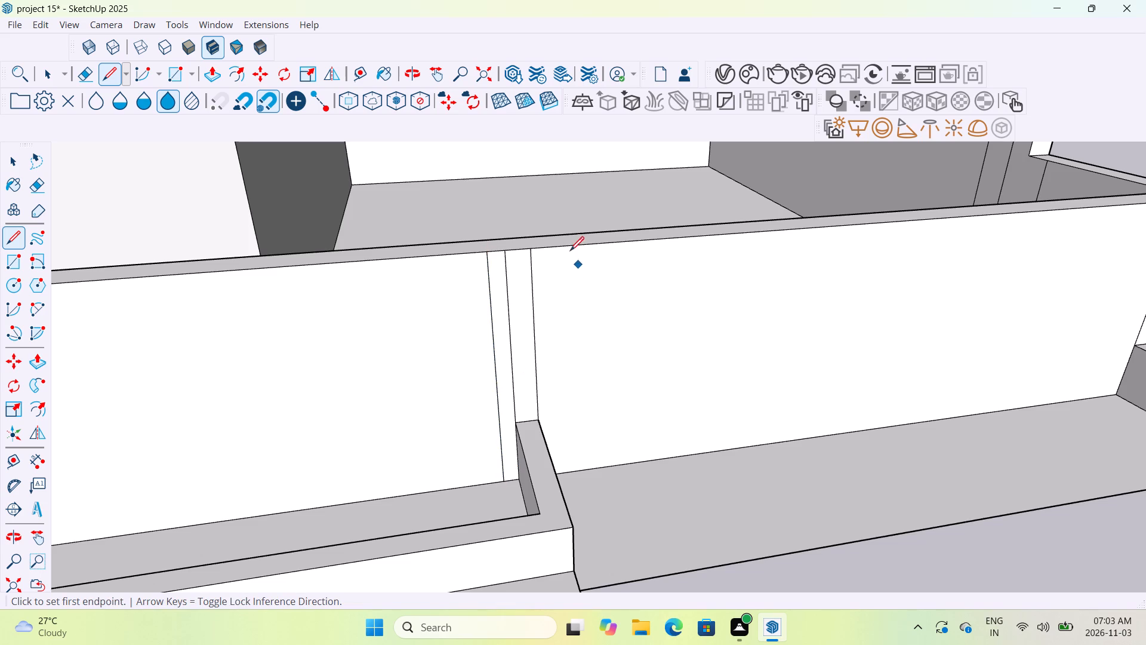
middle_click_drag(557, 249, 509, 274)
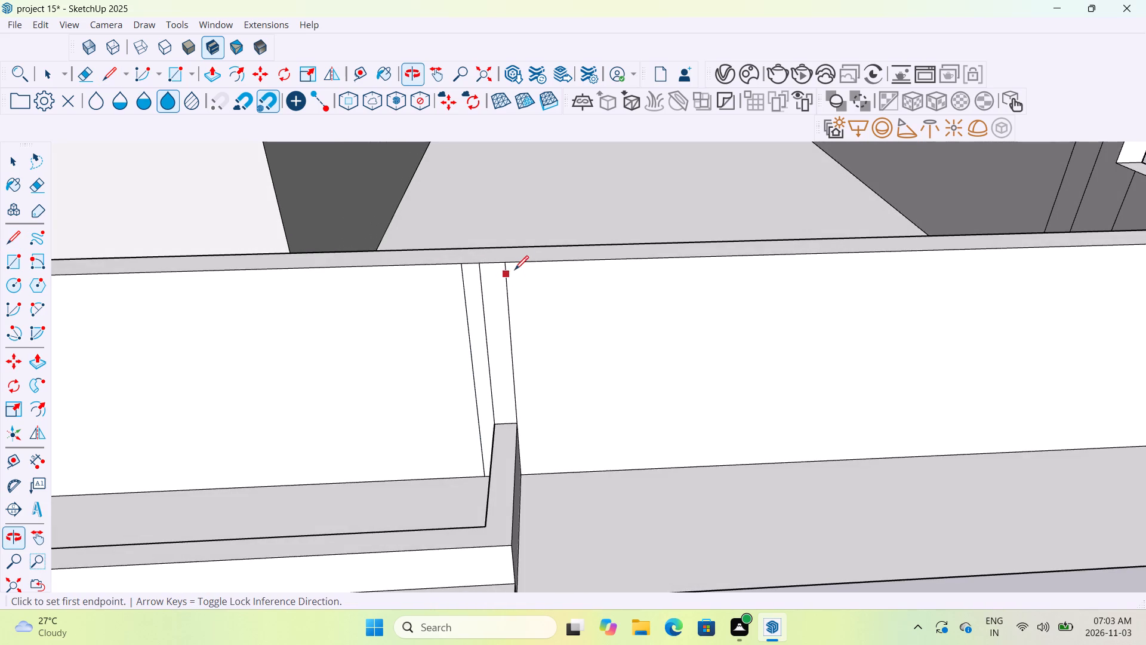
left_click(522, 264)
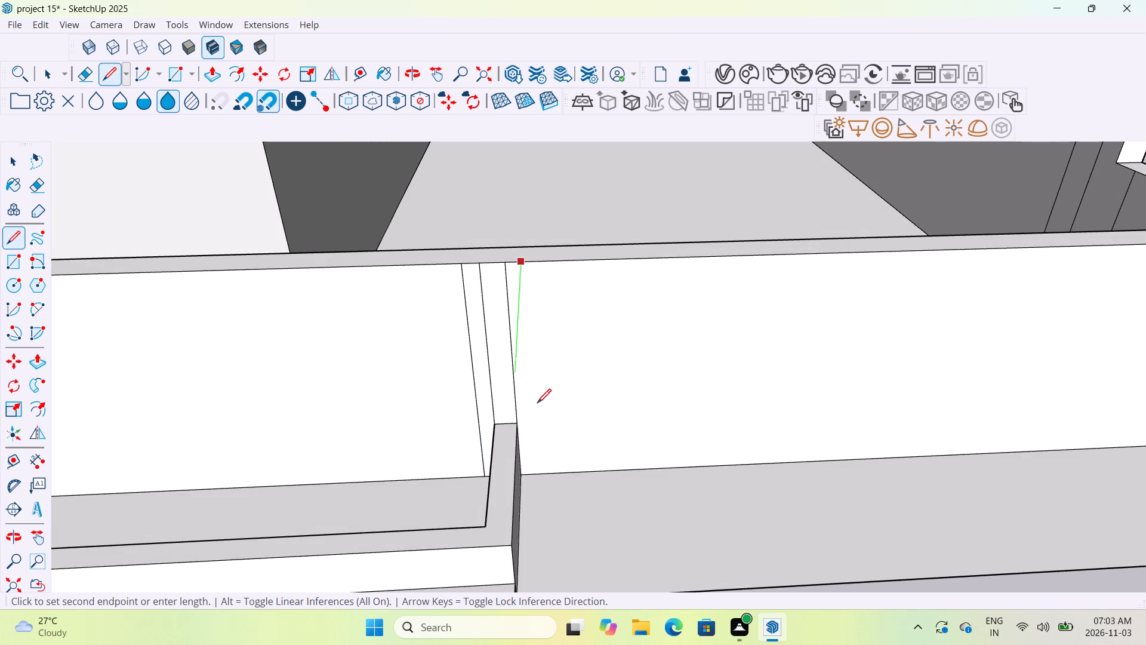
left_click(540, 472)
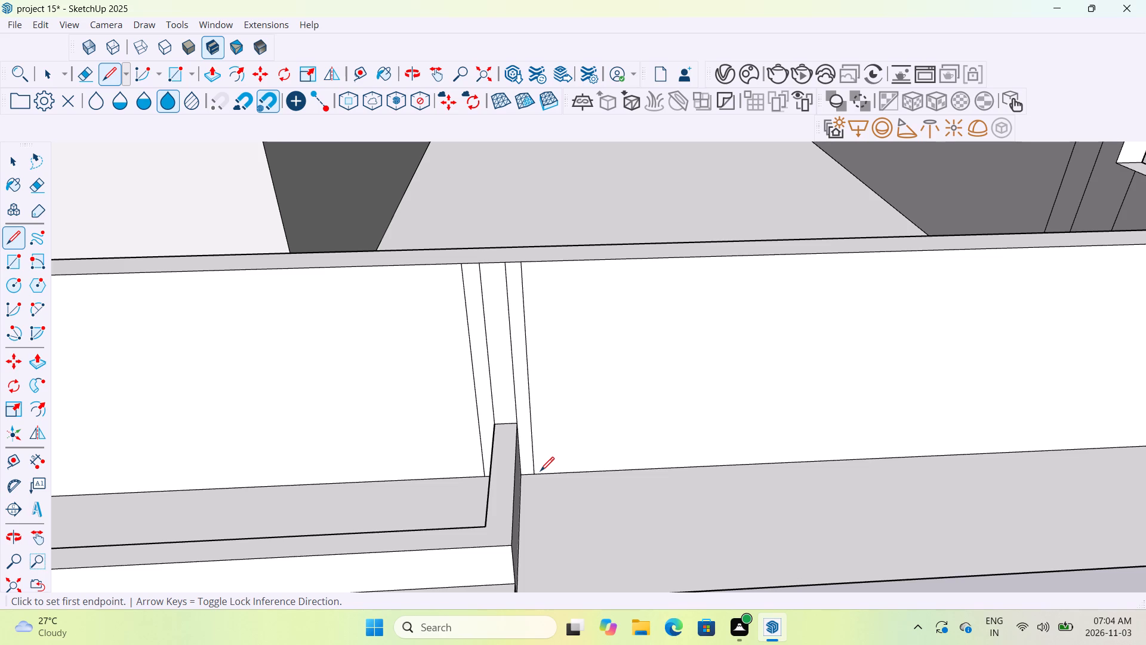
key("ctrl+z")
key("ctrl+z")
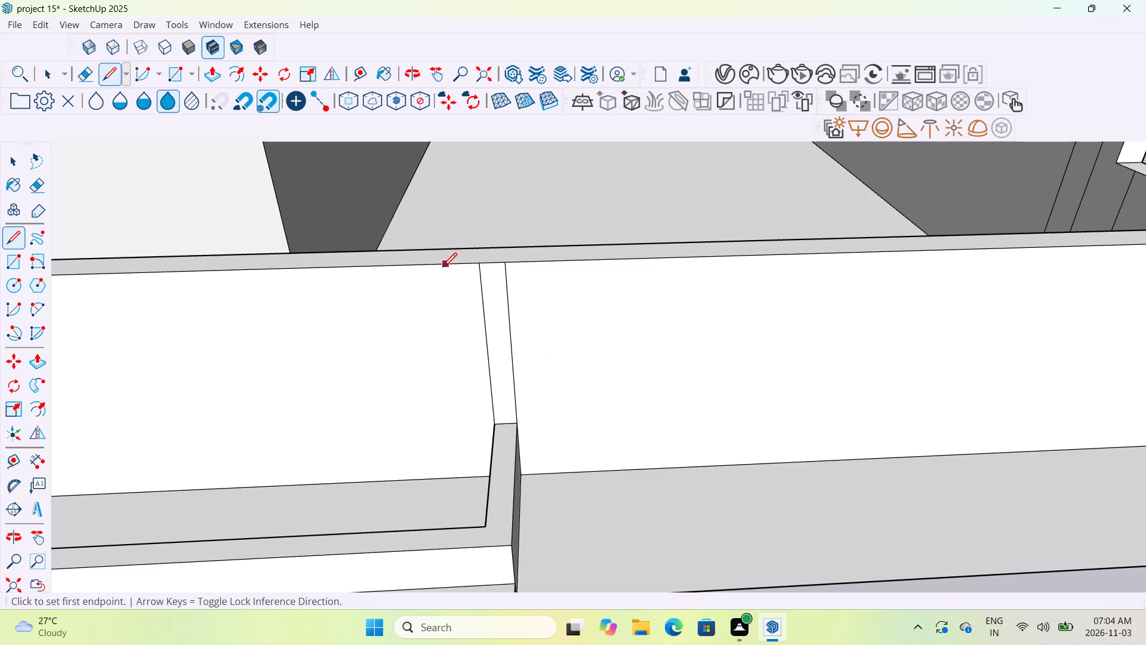
Draw a vertical line on the low wall's face beside the middle strip, from its top edge to the long planter's inner base.
left_click(443, 268)
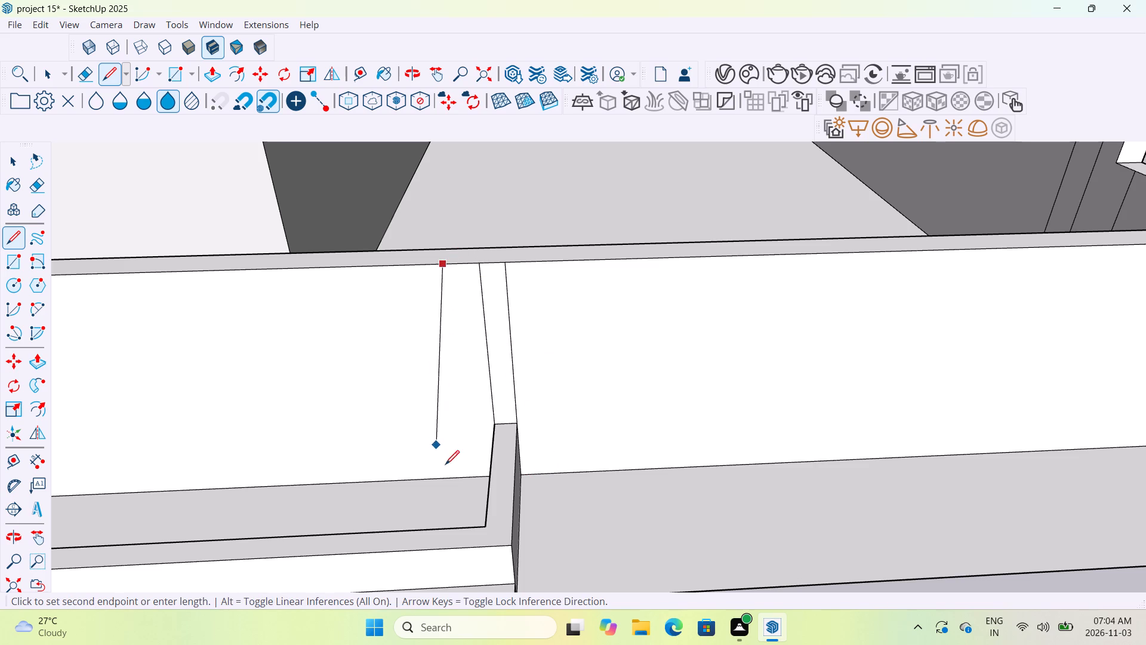
left_click(465, 482)
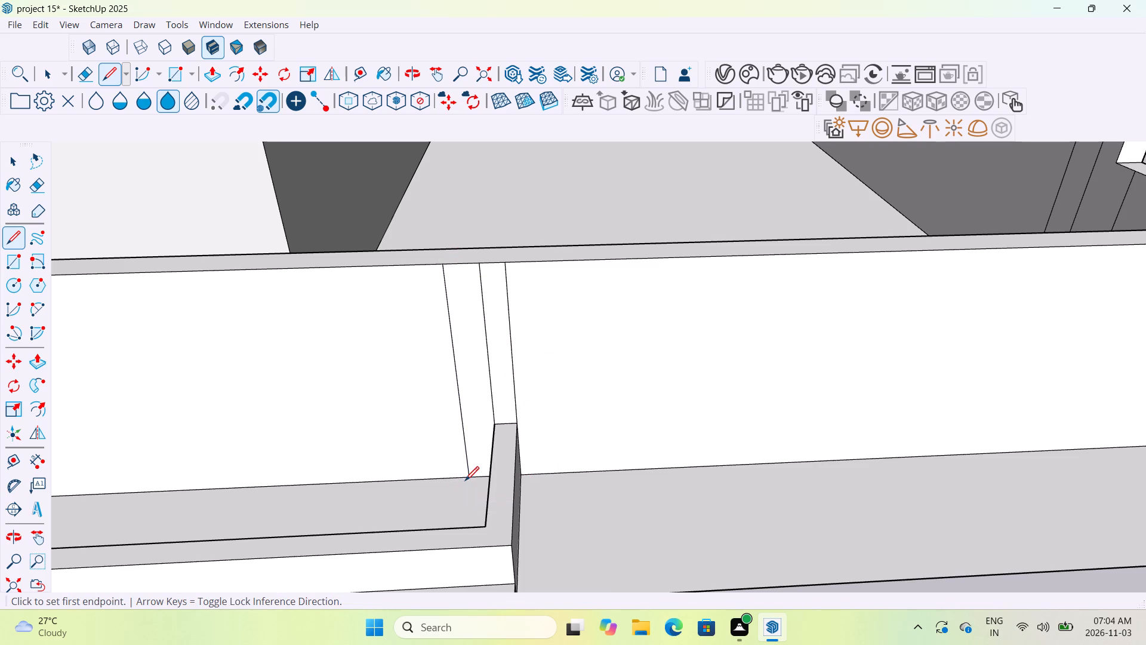
Draw a horizontal line across the full length of the long planter's front face, just below its top edge.
middle_click_drag(571, 514, 587, 465)
scroll(587, 465, "down", 6)
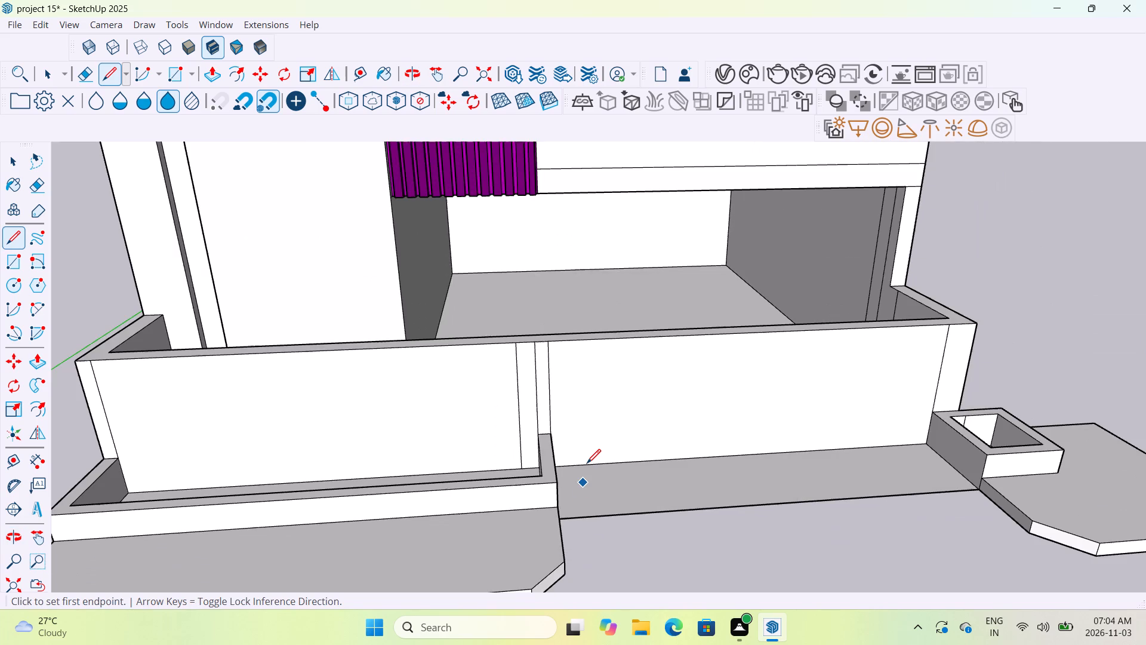
scroll(579, 480, "up", 5)
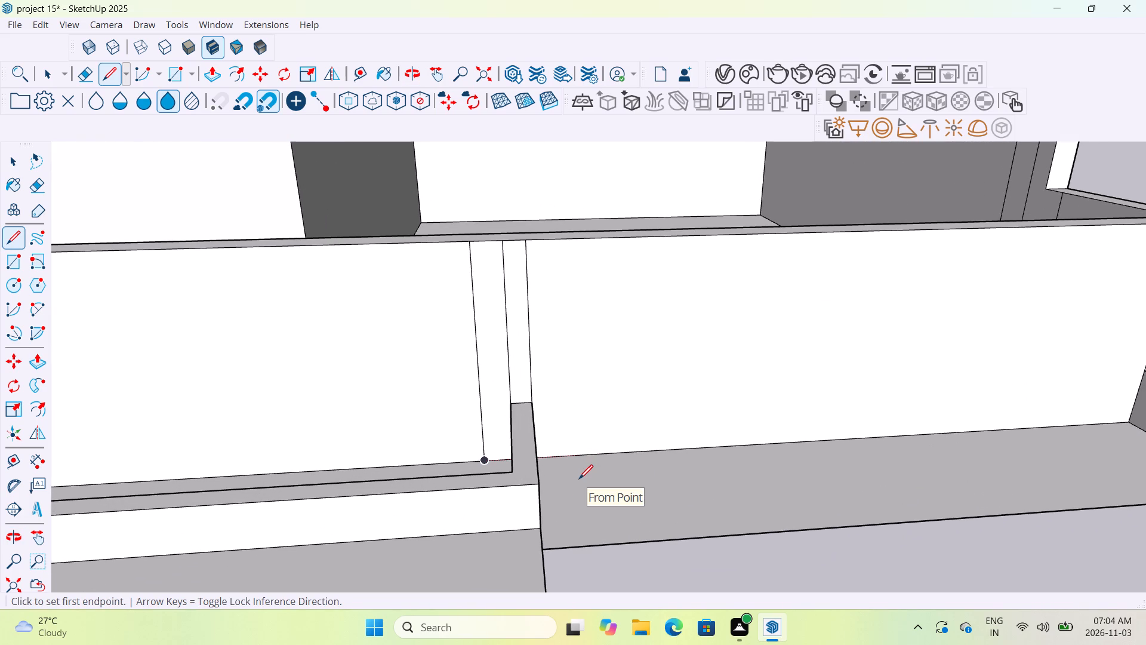
middle_click_drag(551, 392, 551, 503)
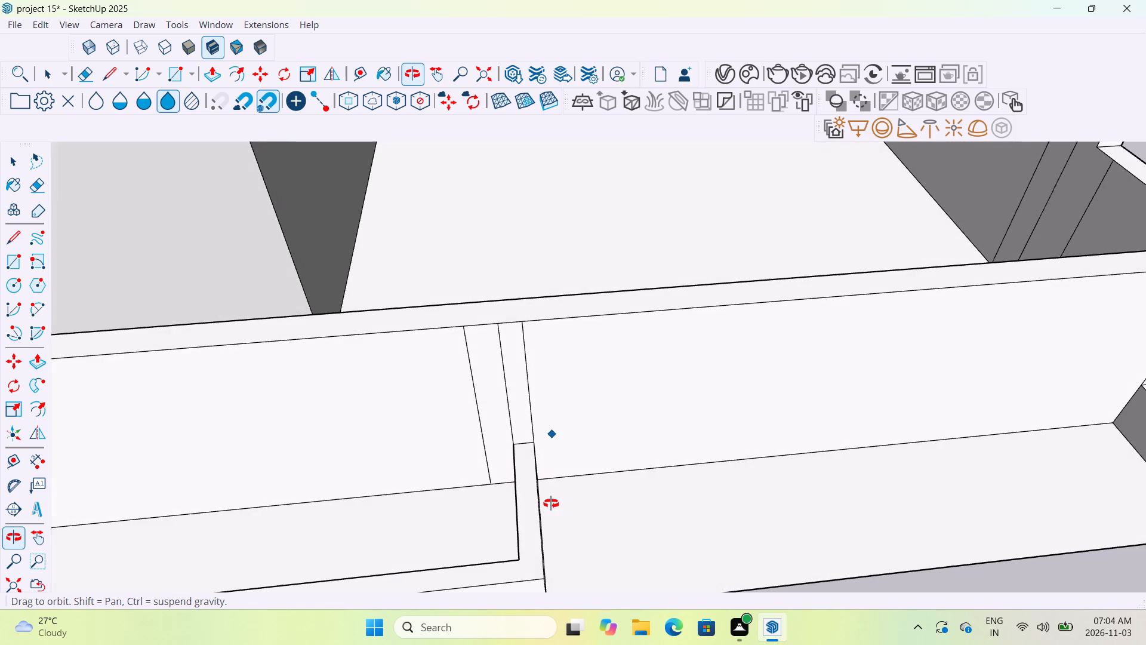
middle_click_drag(551, 503, 557, 410)
scroll(557, 410, "down", 4)
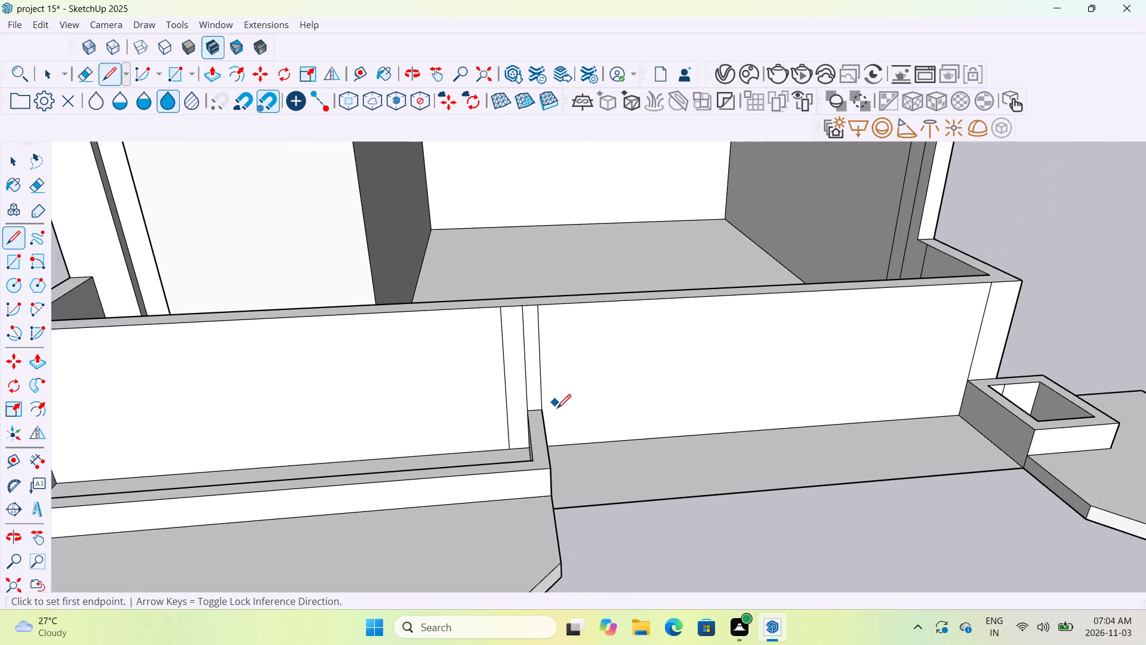
scroll(557, 410, "down", 5)
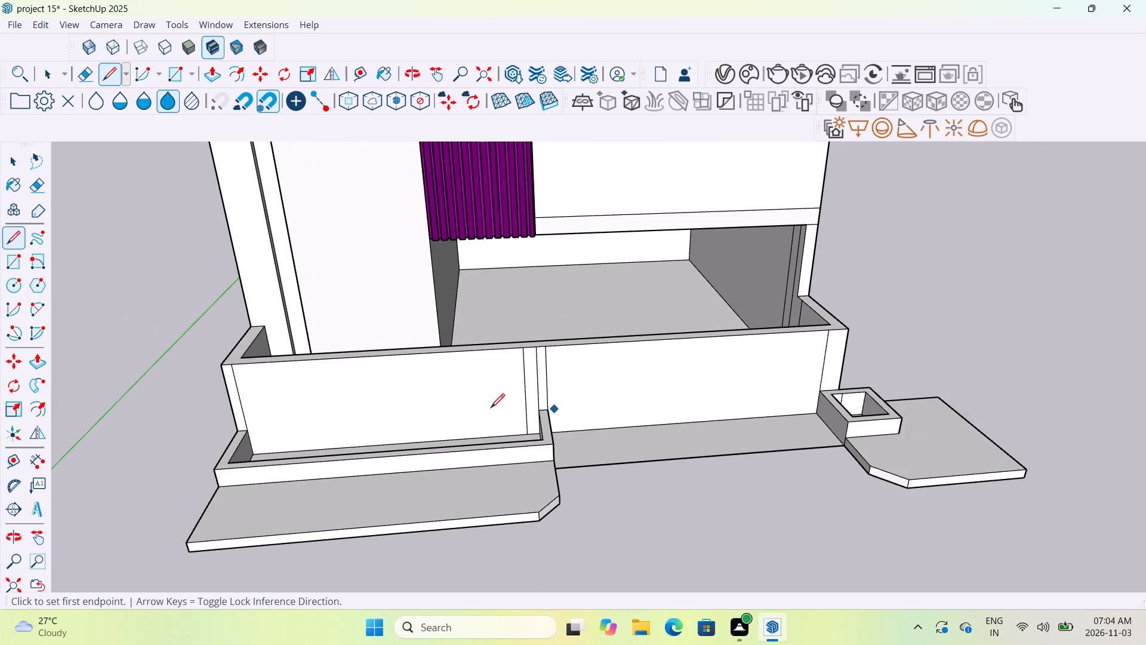
middle_click_drag(255, 496, 287, 427)
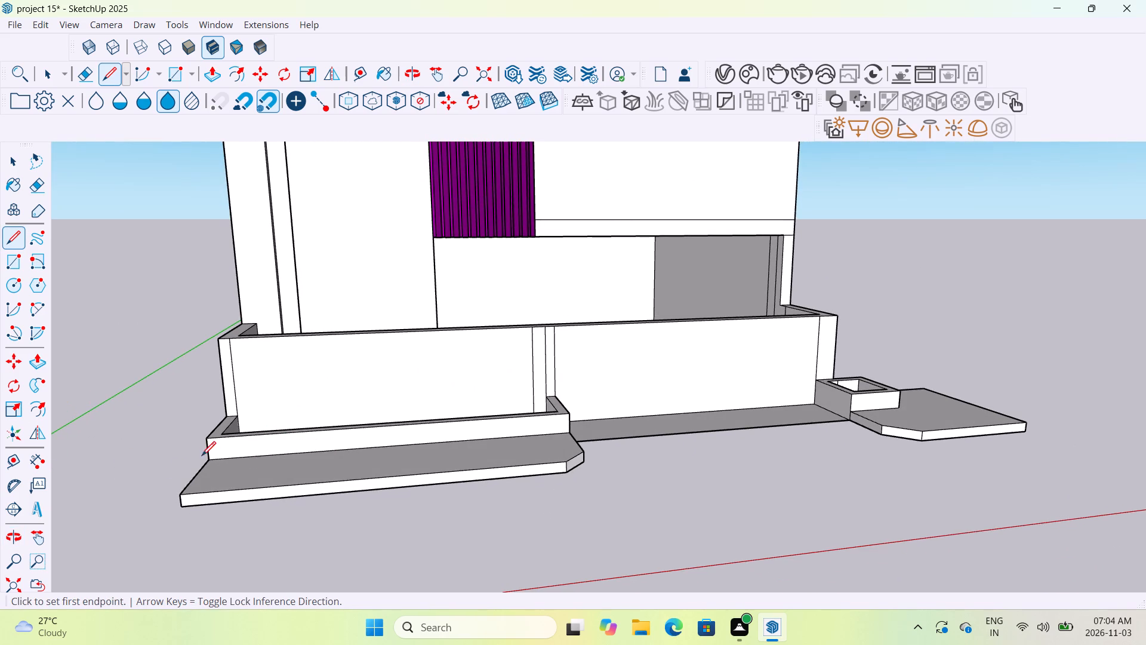
scroll(213, 447, "up", 18)
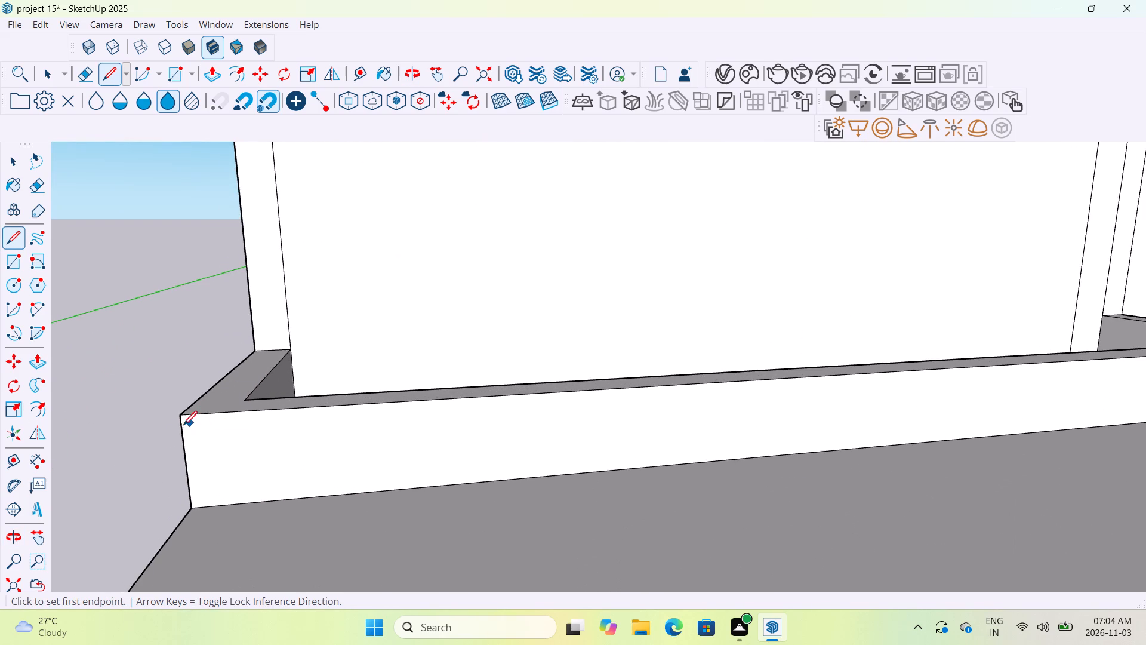
left_click(183, 426)
scroll(595, 438, "down", 14)
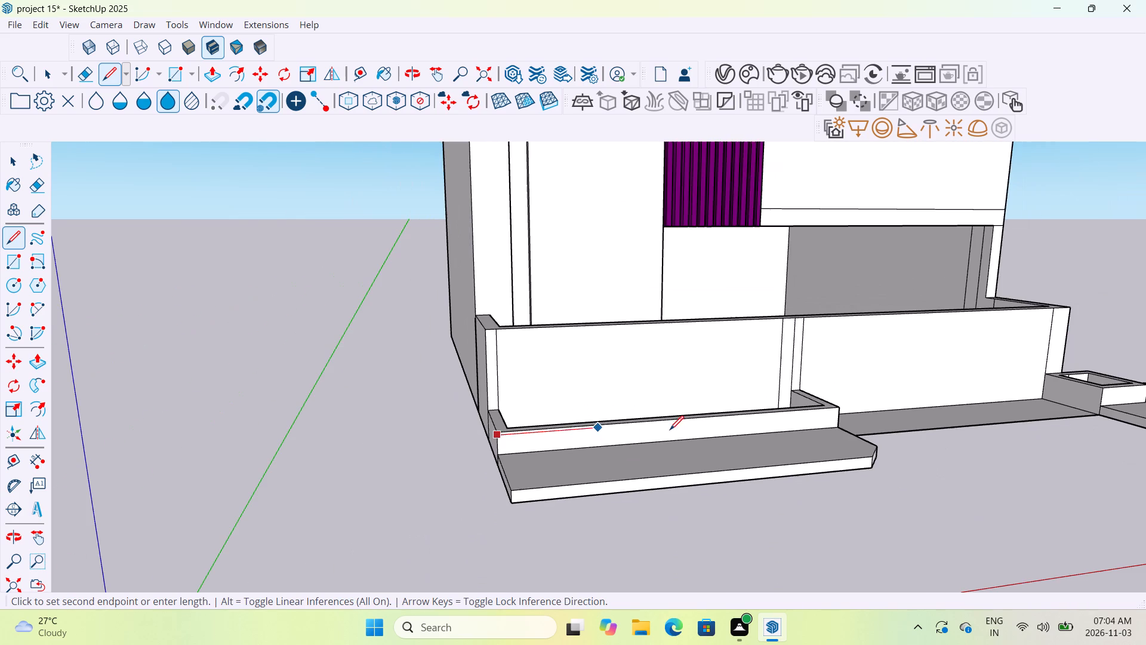
scroll(837, 419, "up", 6)
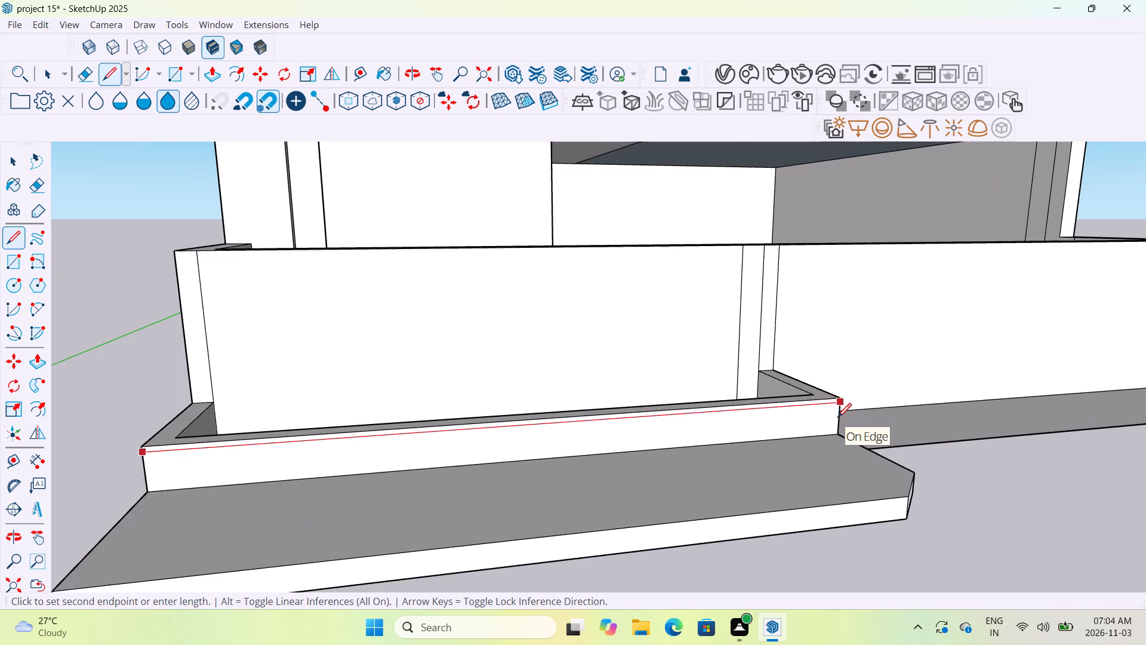
scroll(837, 419, "up", 11)
left_click(845, 374)
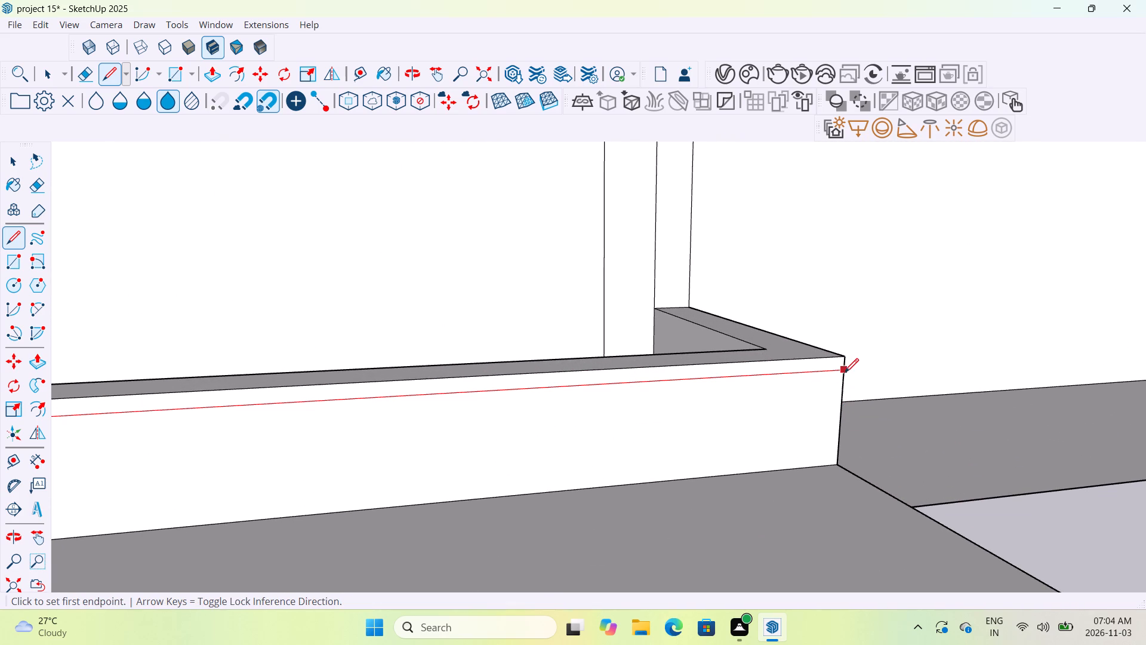
Draw a horizontal line just below the top edge of the long planter's end face beside the middle strip, meeting the front line.
middle_click_drag(876, 375, 702, 401)
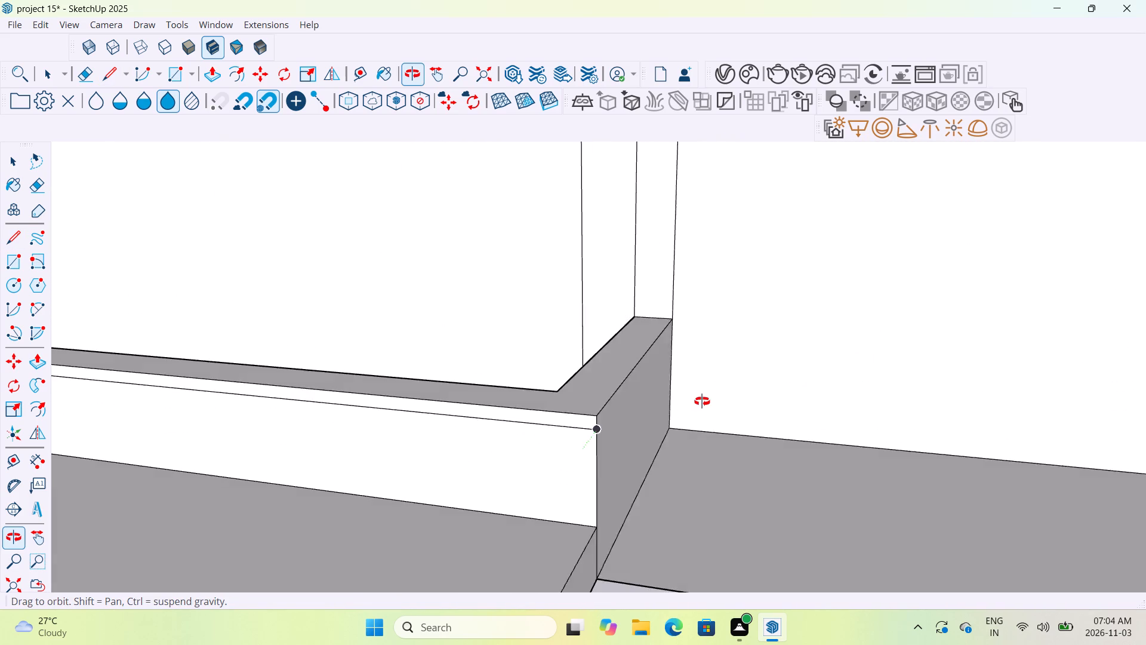
middle_click_drag(702, 401, 626, 407)
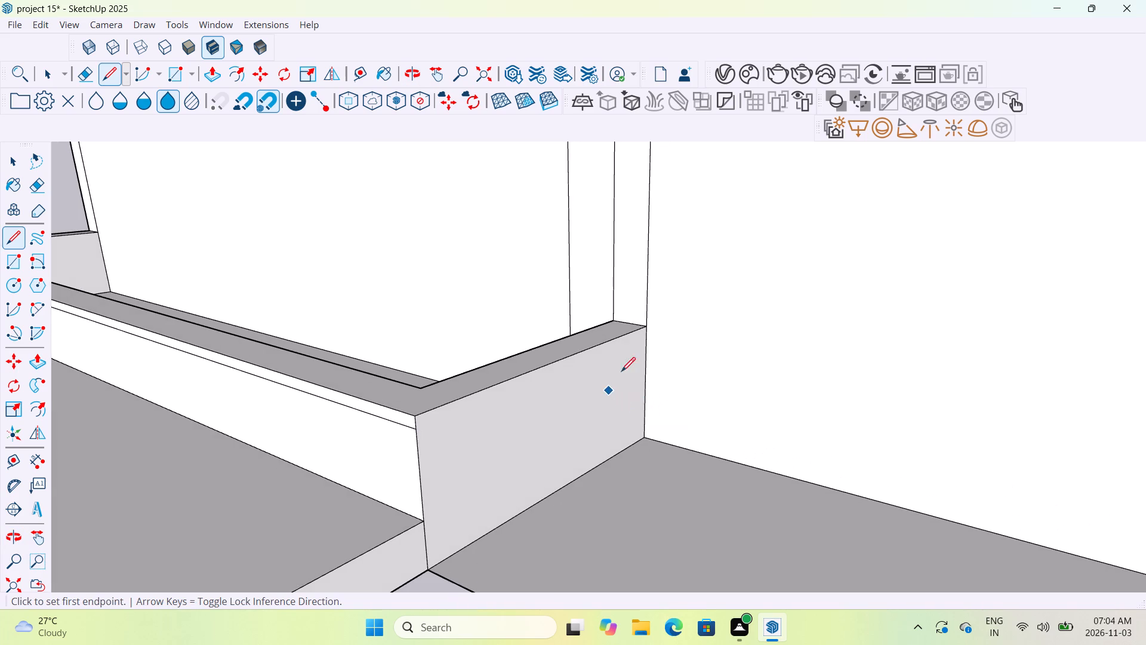
left_click(649, 336)
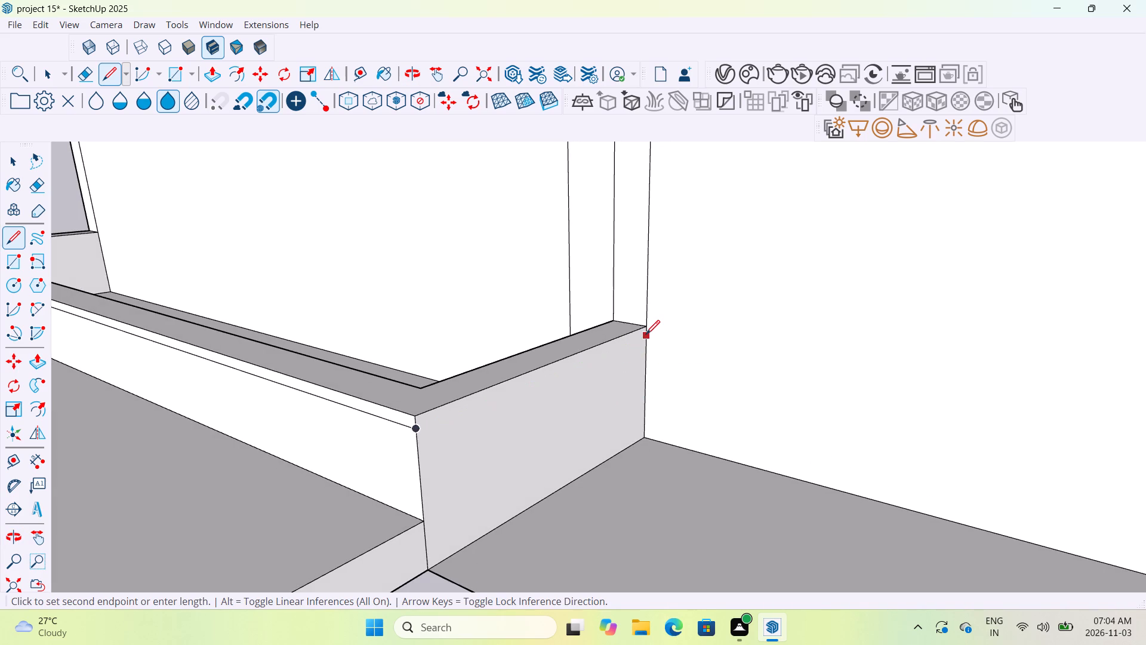
left_click(646, 336)
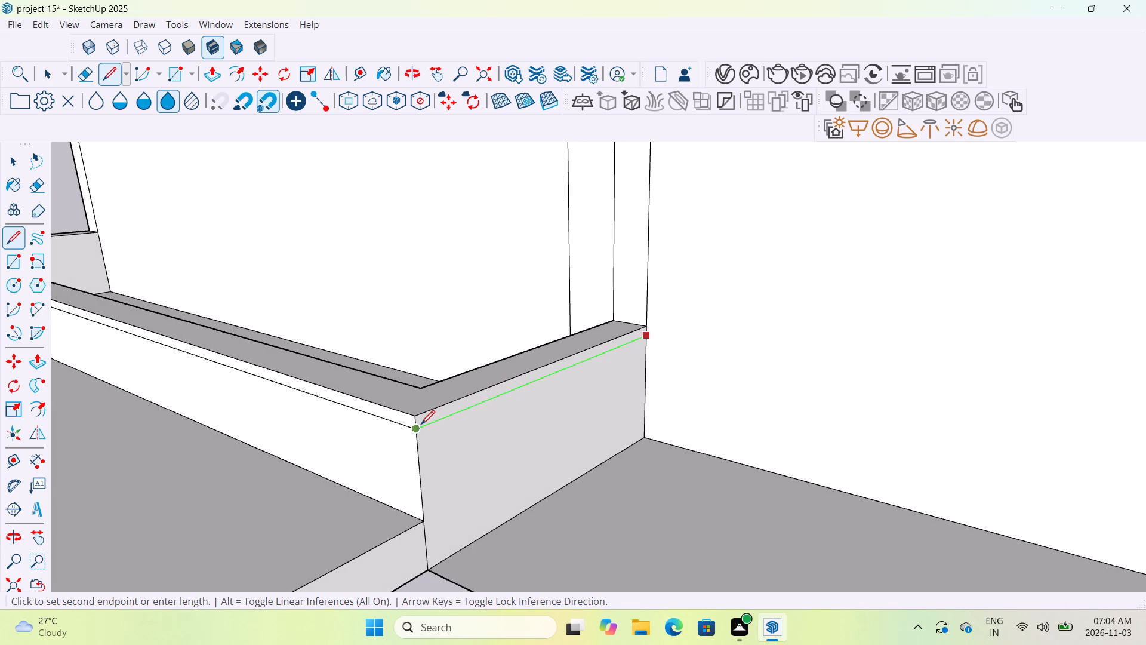
left_click(421, 426)
Draw a matching line just below the top edge of the long planter's outer end face, from the front line to the low wall.
scroll(421, 426, "down", 11)
scroll(421, 427, "up", 1)
scroll(421, 427, "down", 11)
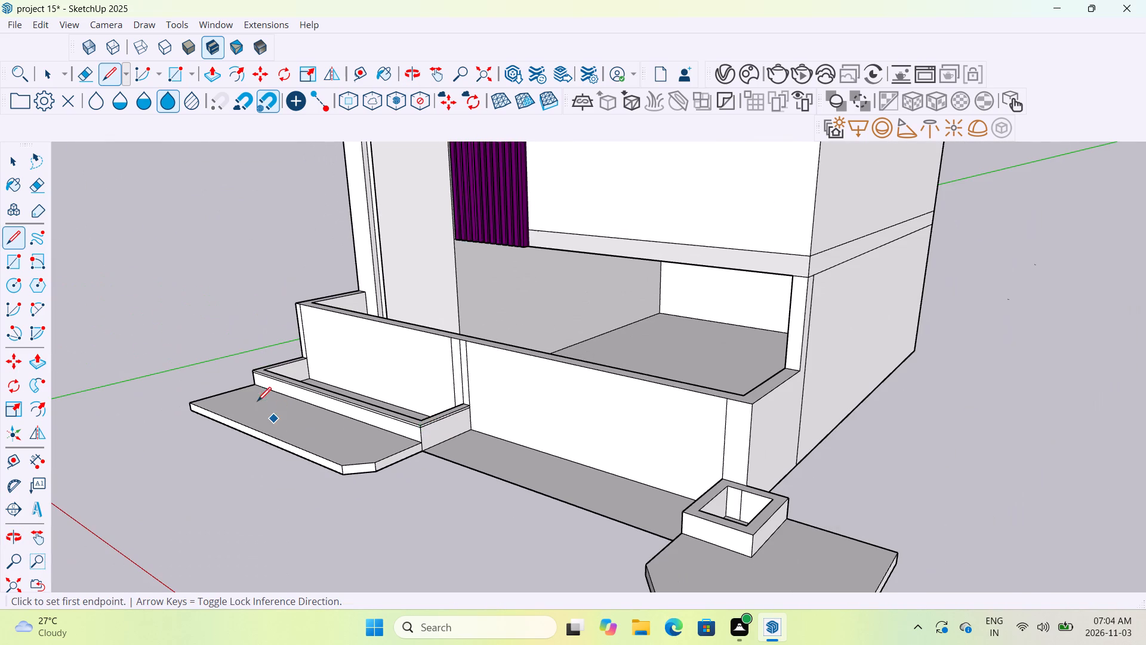
middle_click_drag(257, 398, 626, 448)
scroll(626, 448, "down", 7)
middle_click_drag(472, 555, 500, 532)
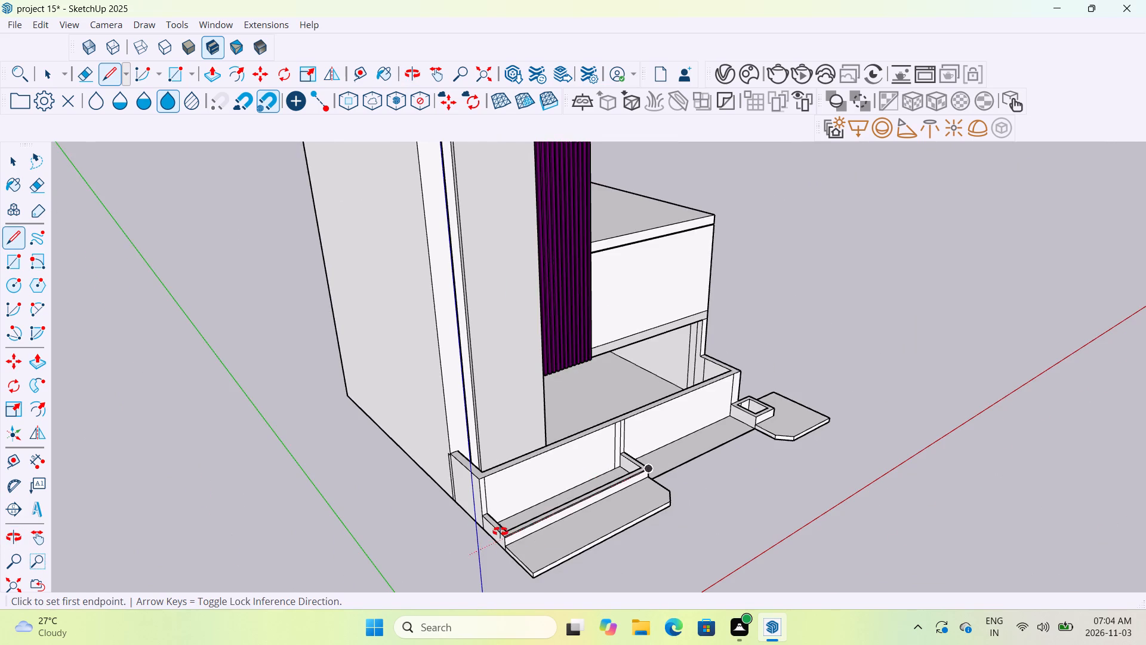
middle_click_drag(500, 532, 614, 472)
scroll(608, 498, "up", 3)
scroll(608, 498, "down", 1)
scroll(608, 498, "up", 10)
scroll(683, 461, "up", 7)
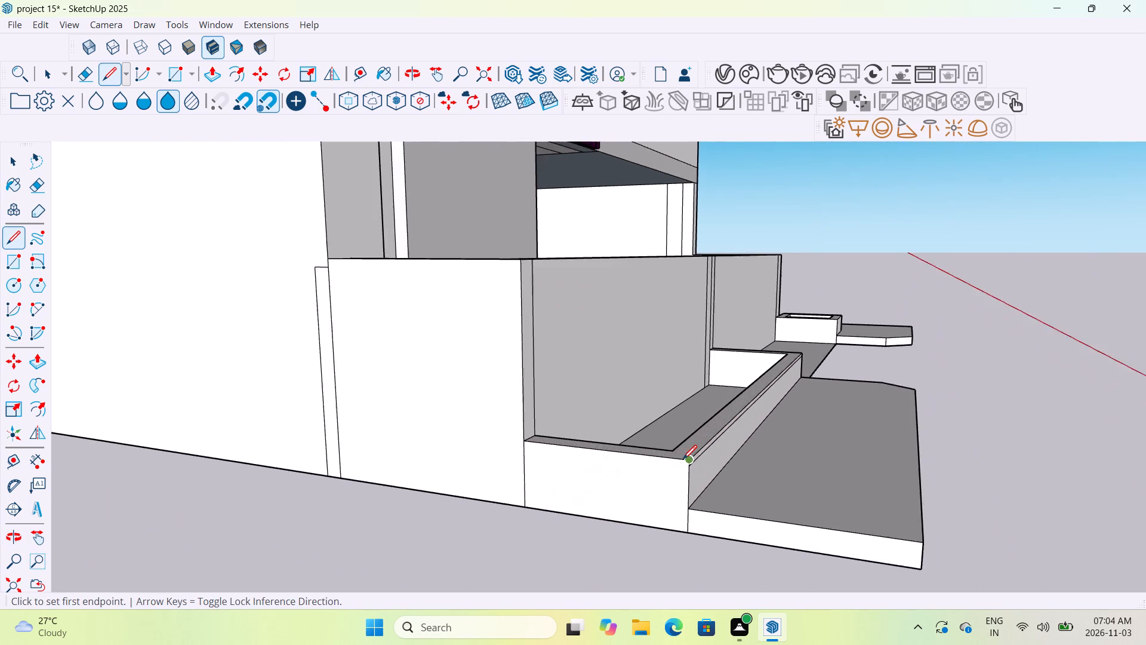
scroll(683, 460, "up", 5)
left_click(692, 474)
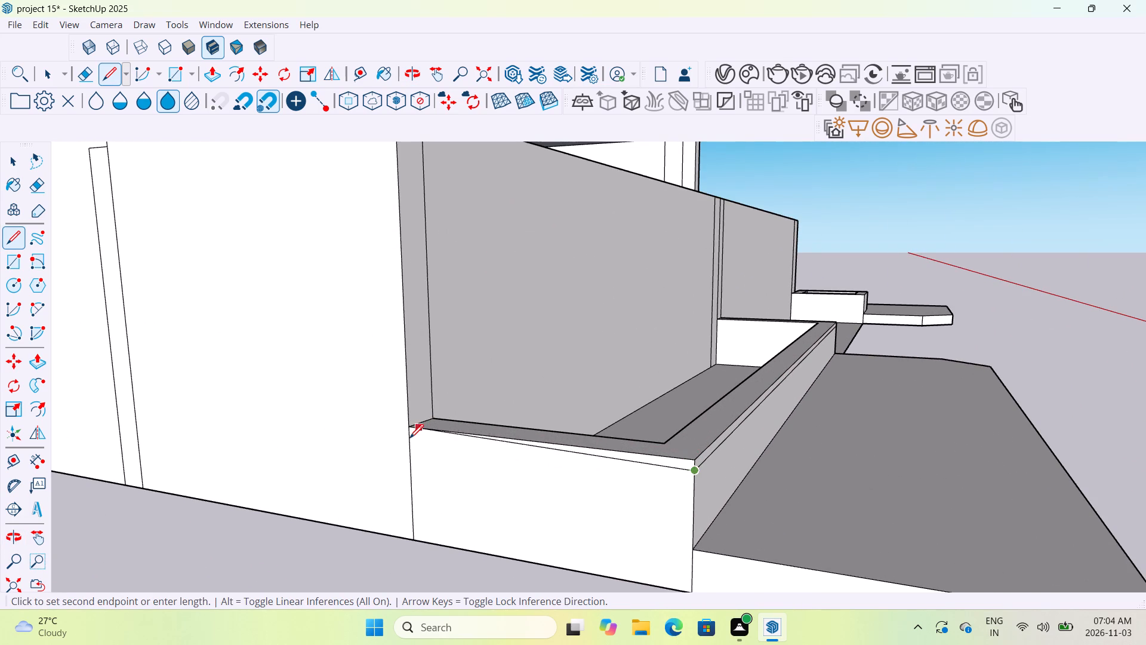
left_click(409, 443)
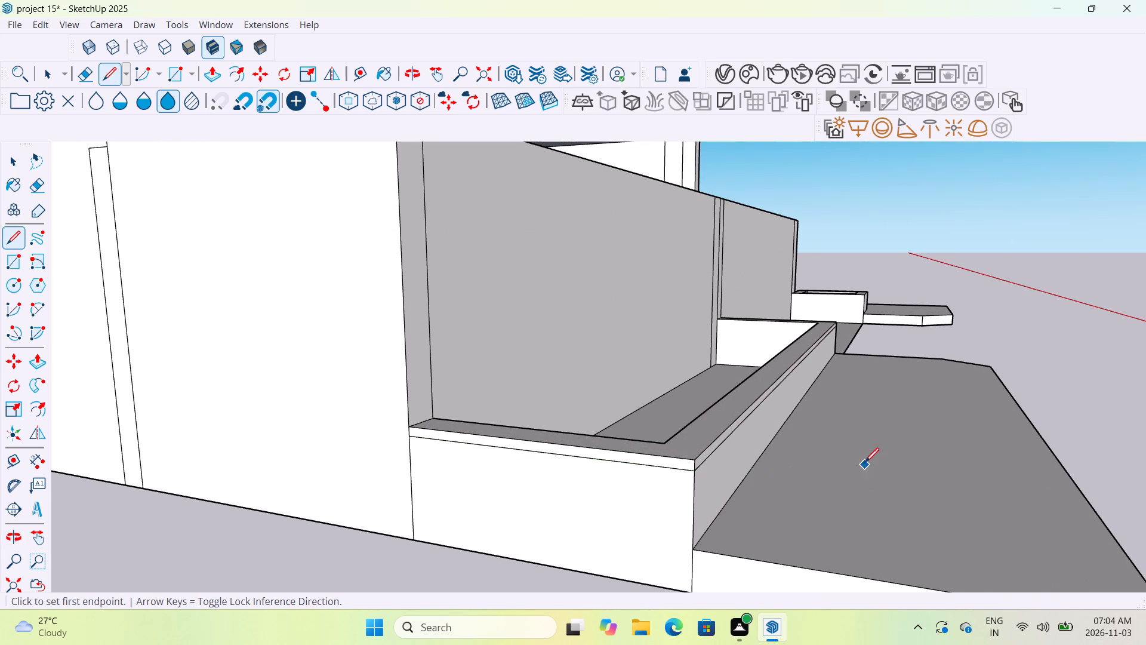
Push/Pull the thin strip along the top of the long planter's front face outward 4".
middle_click_drag(865, 463, 661, 470)
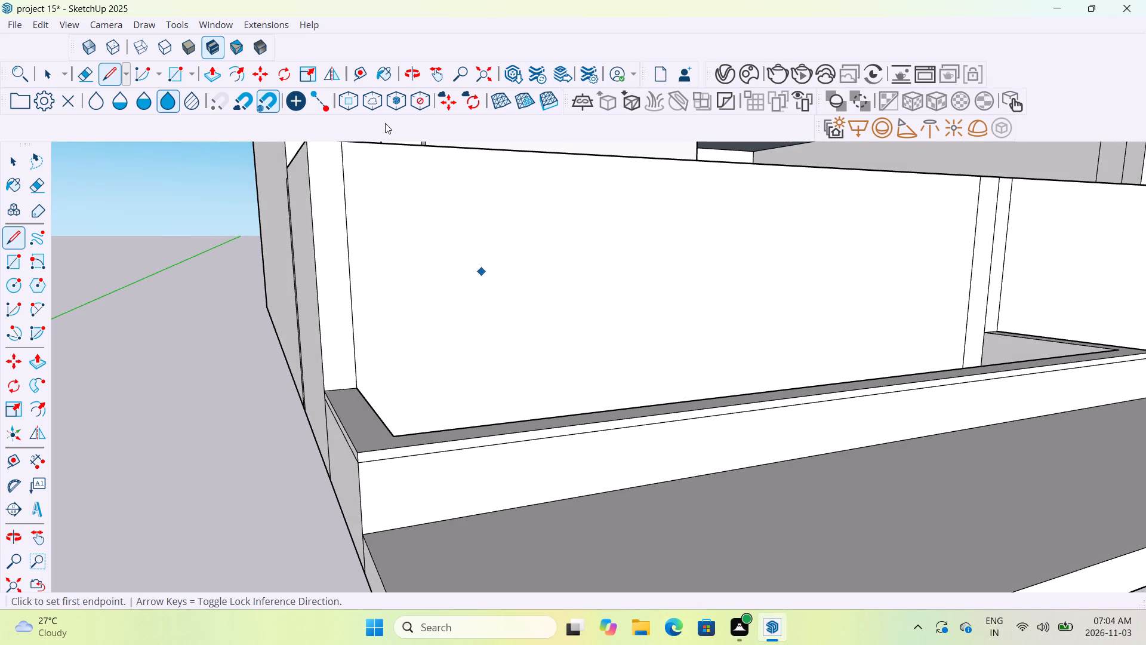
left_click(208, 78)
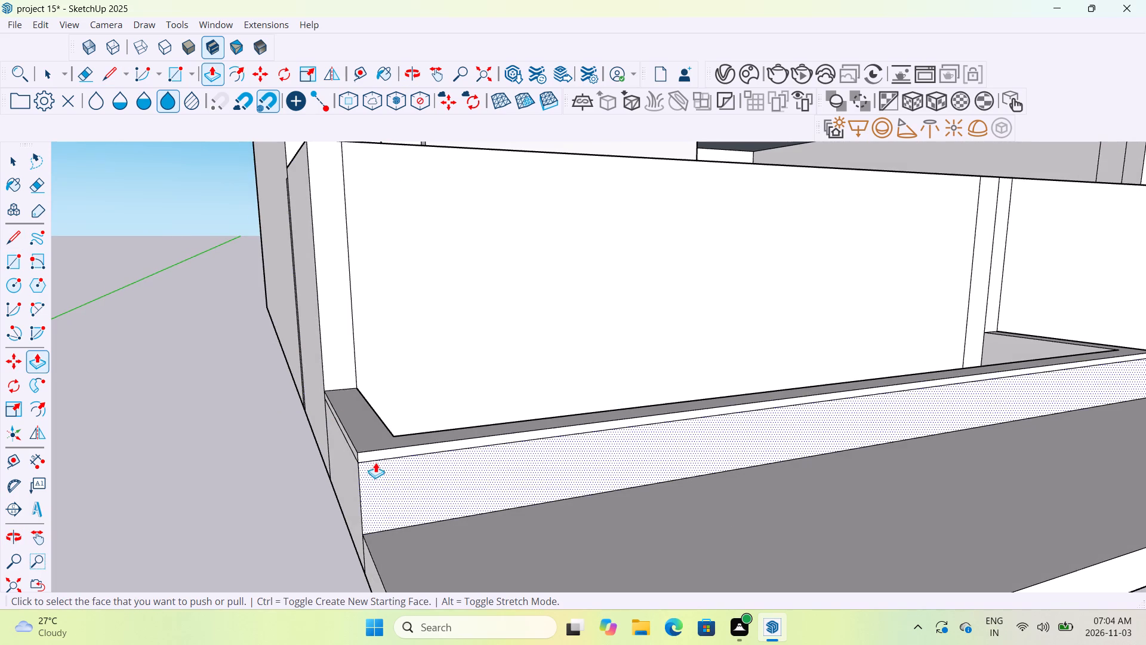
scroll(441, 442, "up", 6)
left_click(442, 446)
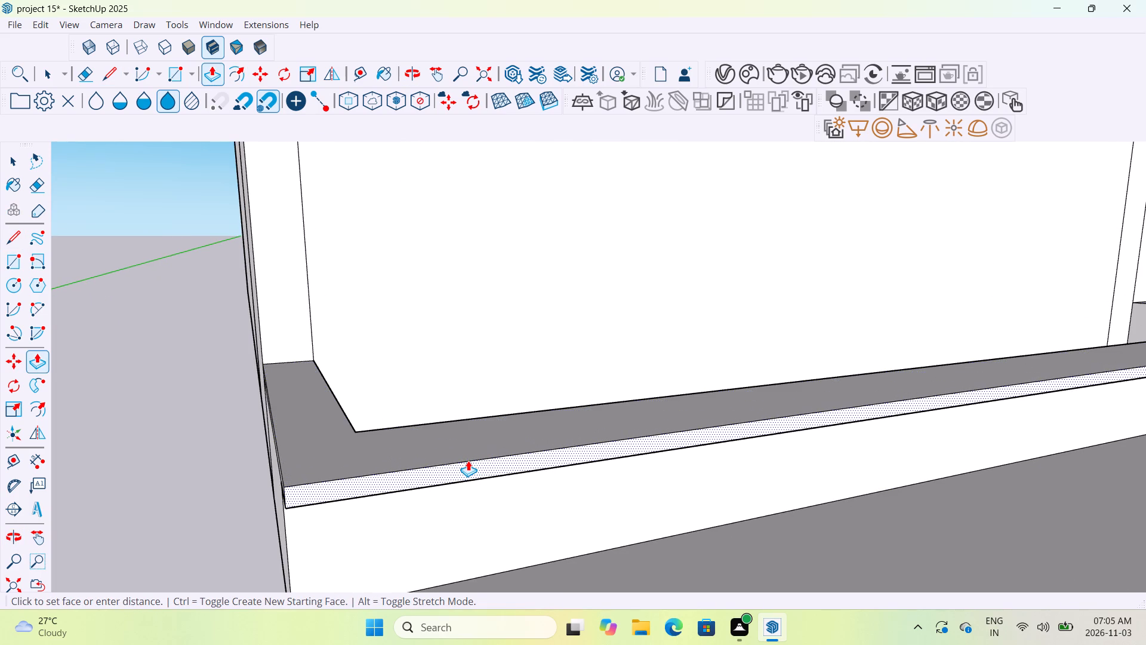
type("4\"")
key("Return")
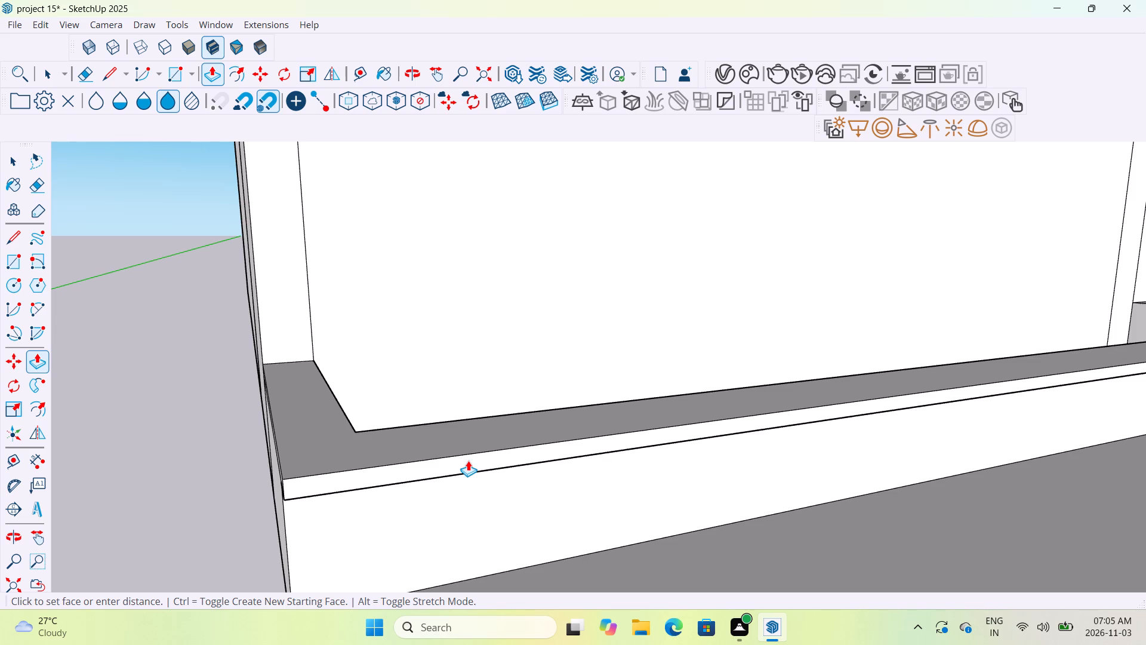
Push/Pull the thin top strip on the long planter's outer end face outward 4".
middle_click_drag(416, 472, 704, 447)
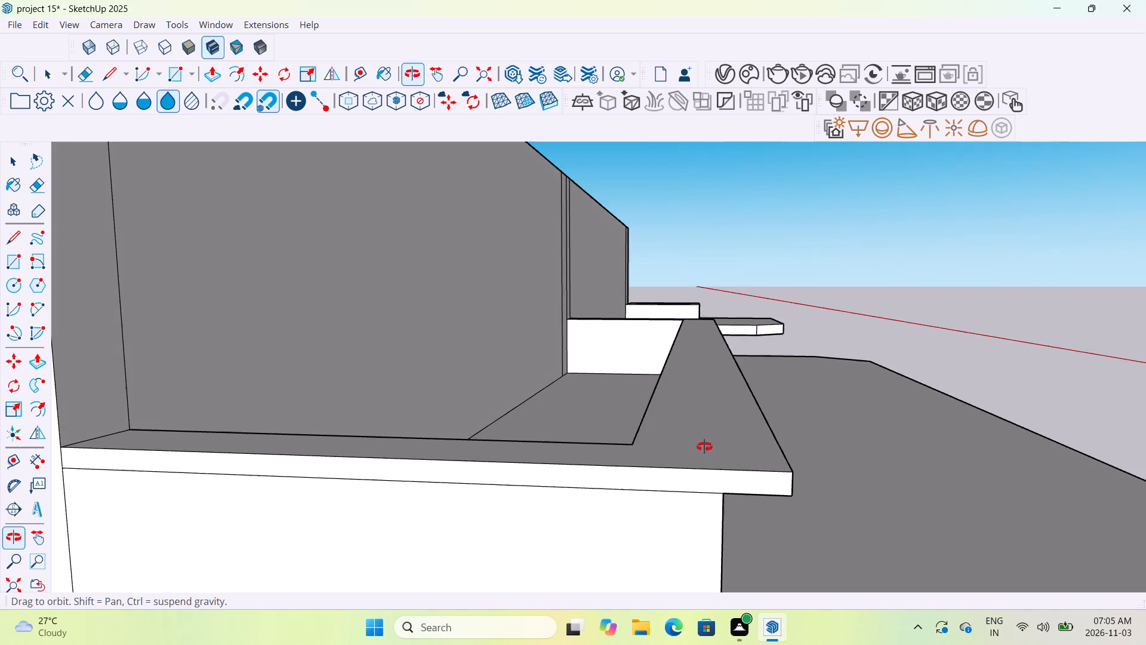
middle_click_drag(704, 447, 713, 433)
left_click(714, 435)
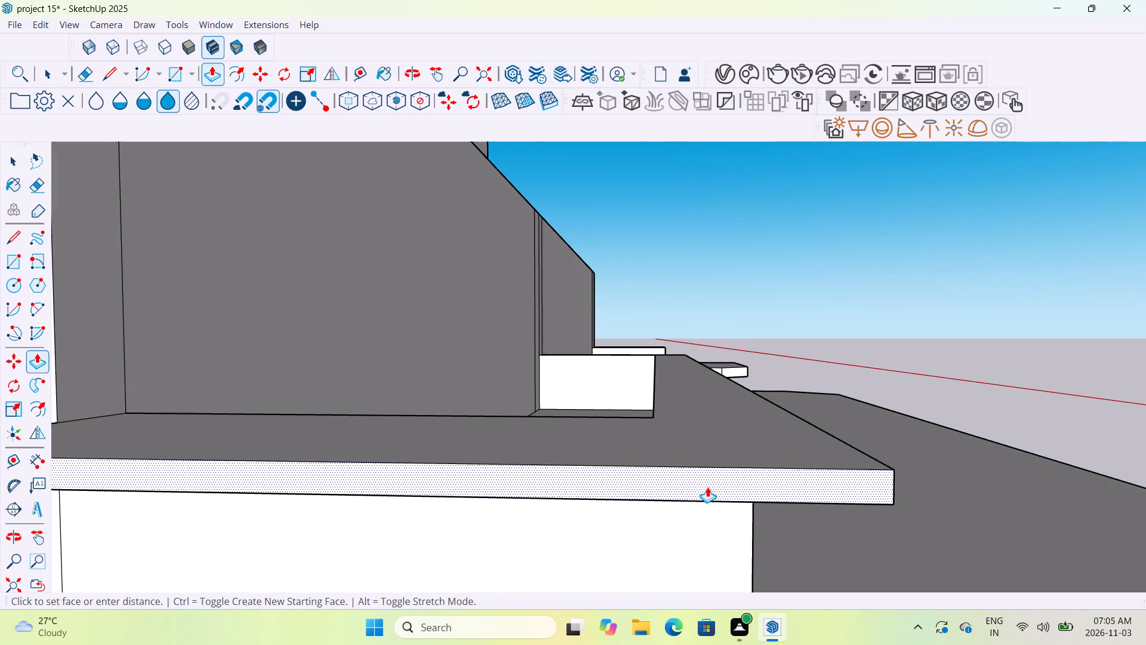
type("4\"")
key("Return")
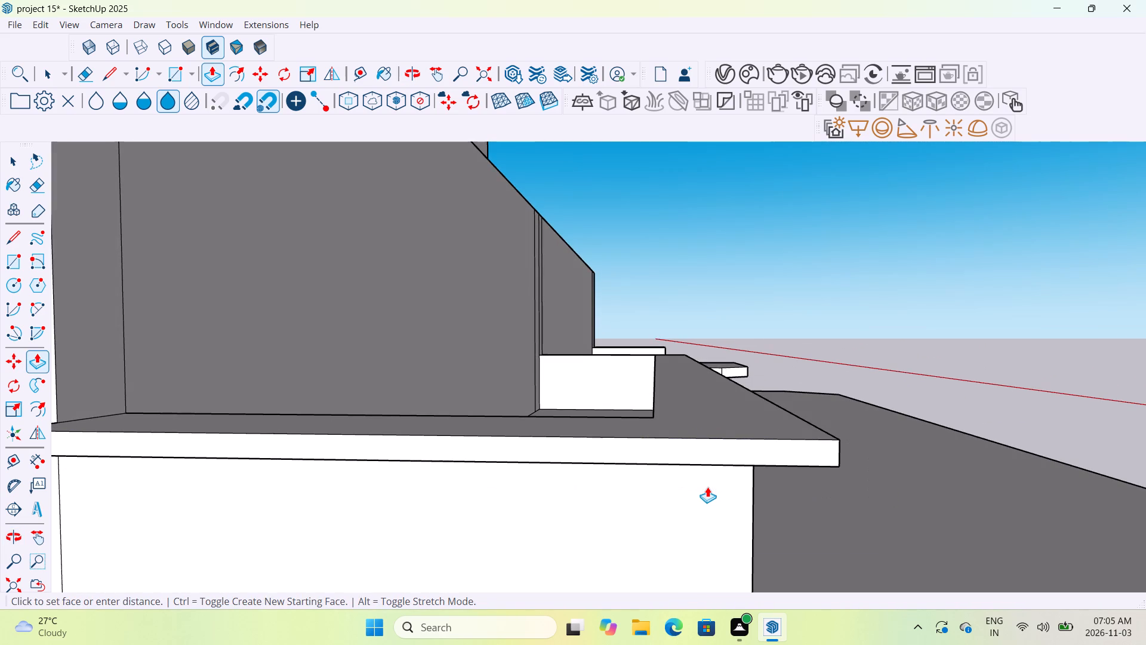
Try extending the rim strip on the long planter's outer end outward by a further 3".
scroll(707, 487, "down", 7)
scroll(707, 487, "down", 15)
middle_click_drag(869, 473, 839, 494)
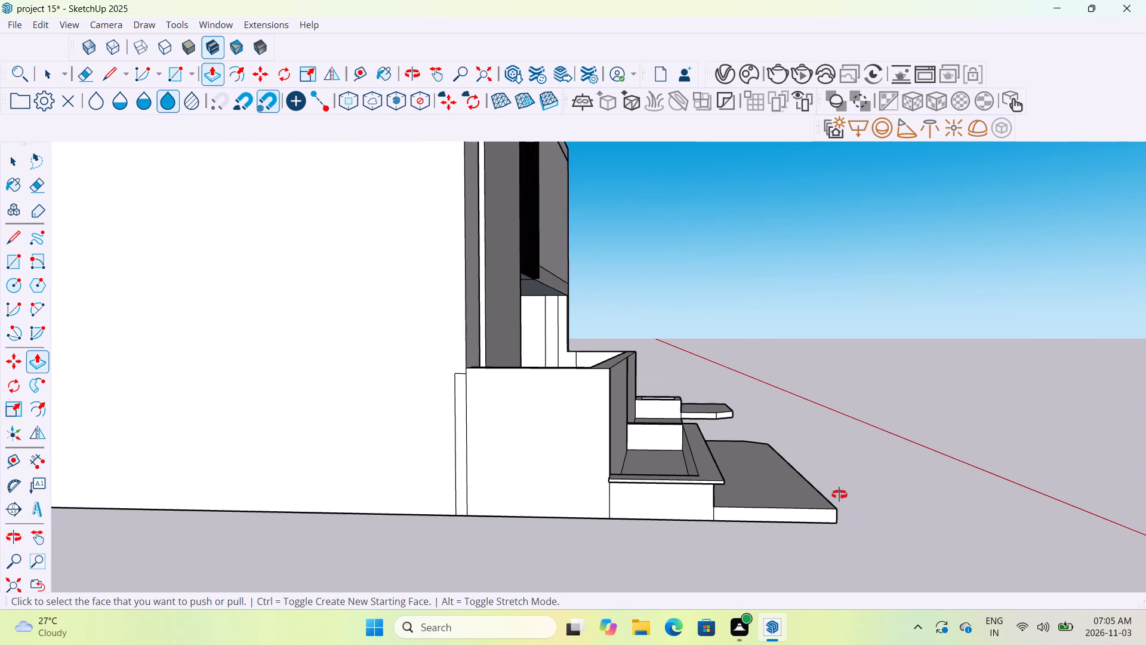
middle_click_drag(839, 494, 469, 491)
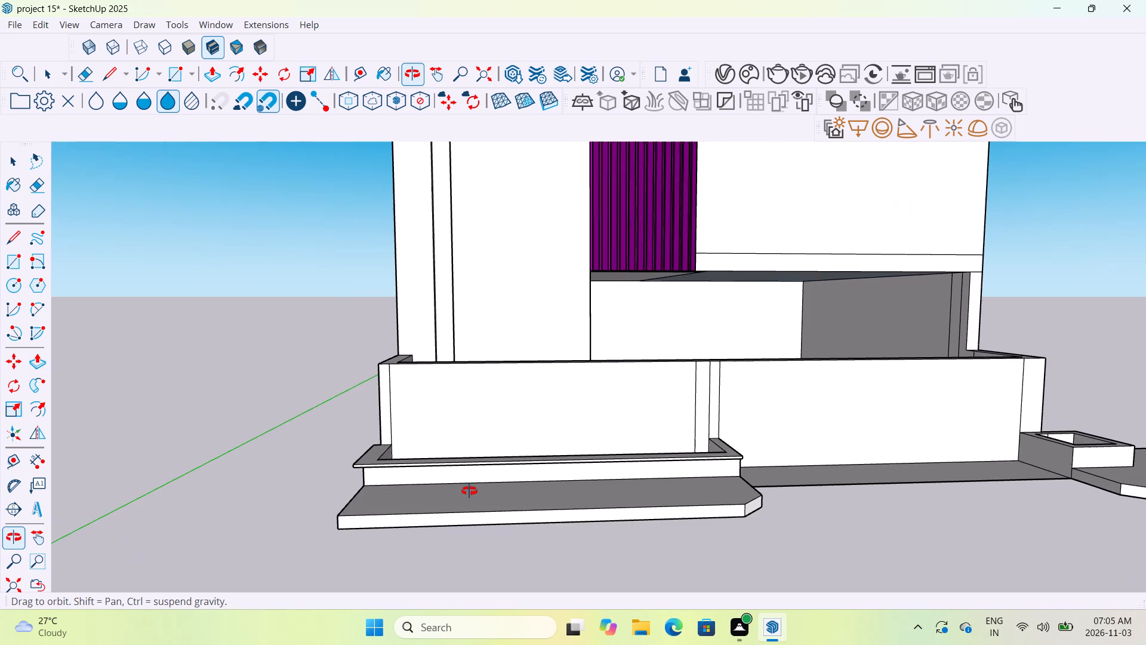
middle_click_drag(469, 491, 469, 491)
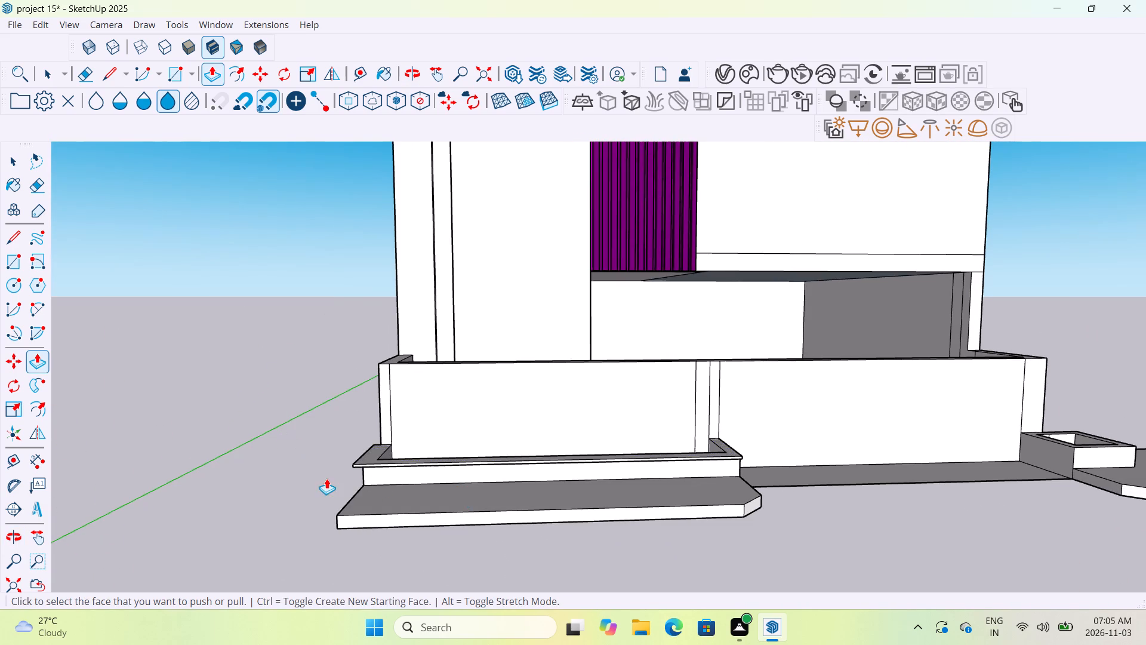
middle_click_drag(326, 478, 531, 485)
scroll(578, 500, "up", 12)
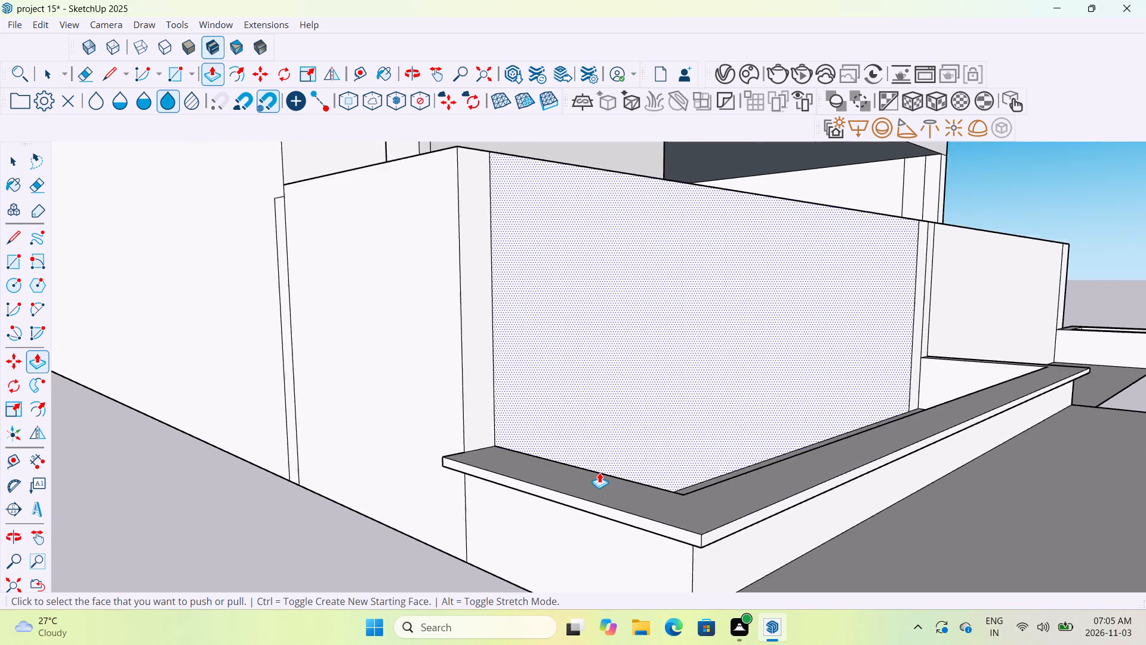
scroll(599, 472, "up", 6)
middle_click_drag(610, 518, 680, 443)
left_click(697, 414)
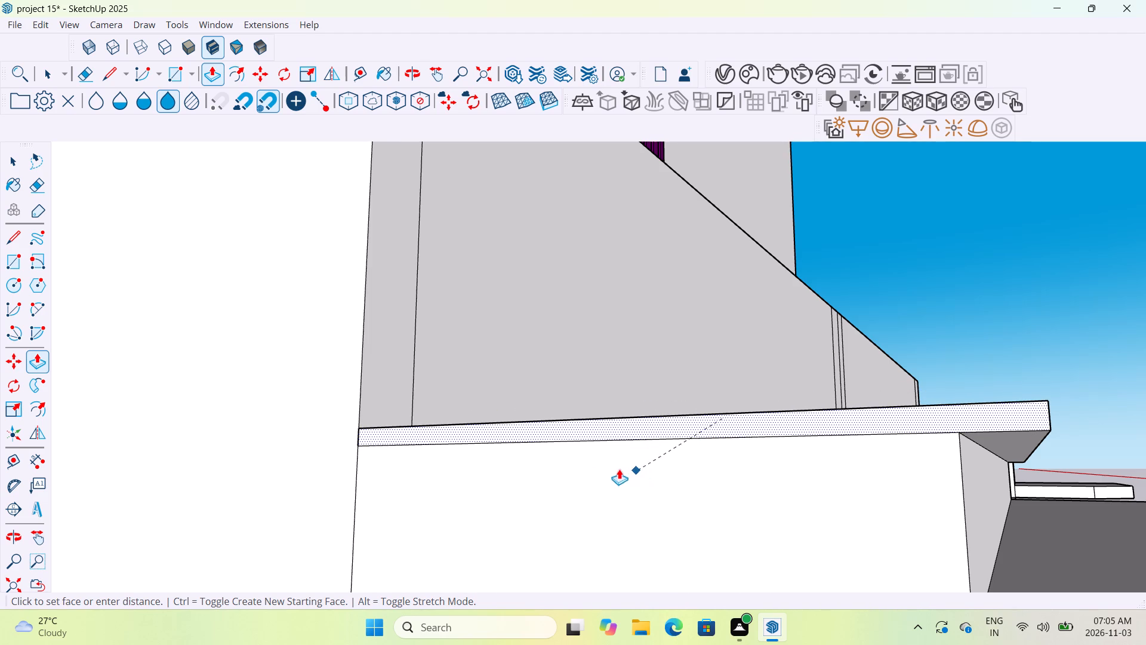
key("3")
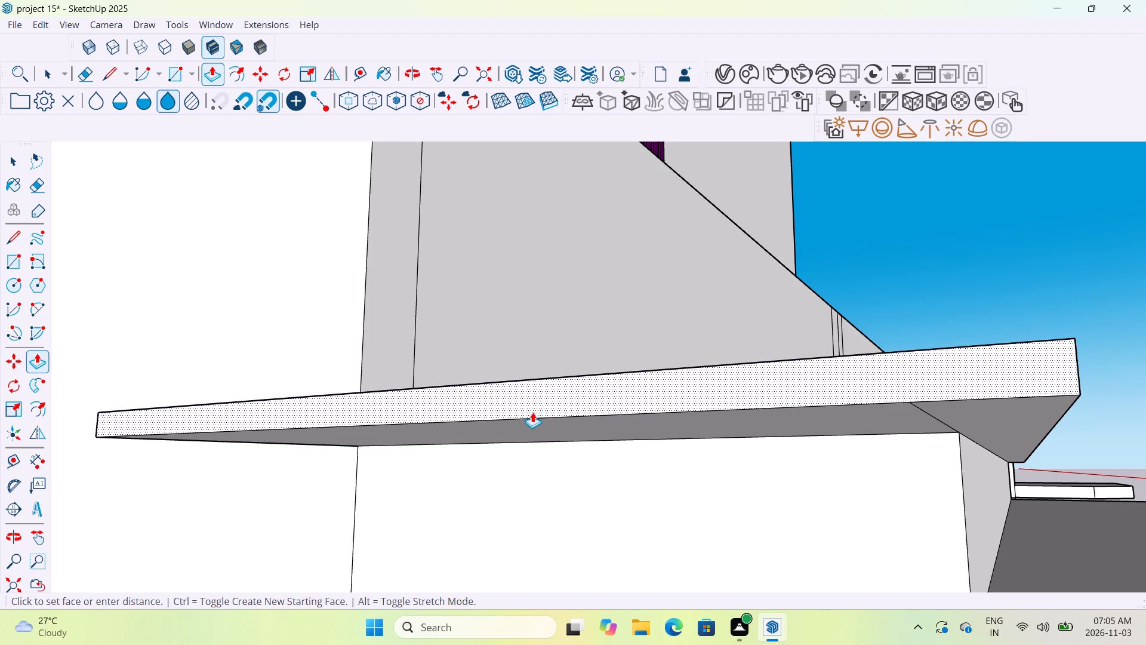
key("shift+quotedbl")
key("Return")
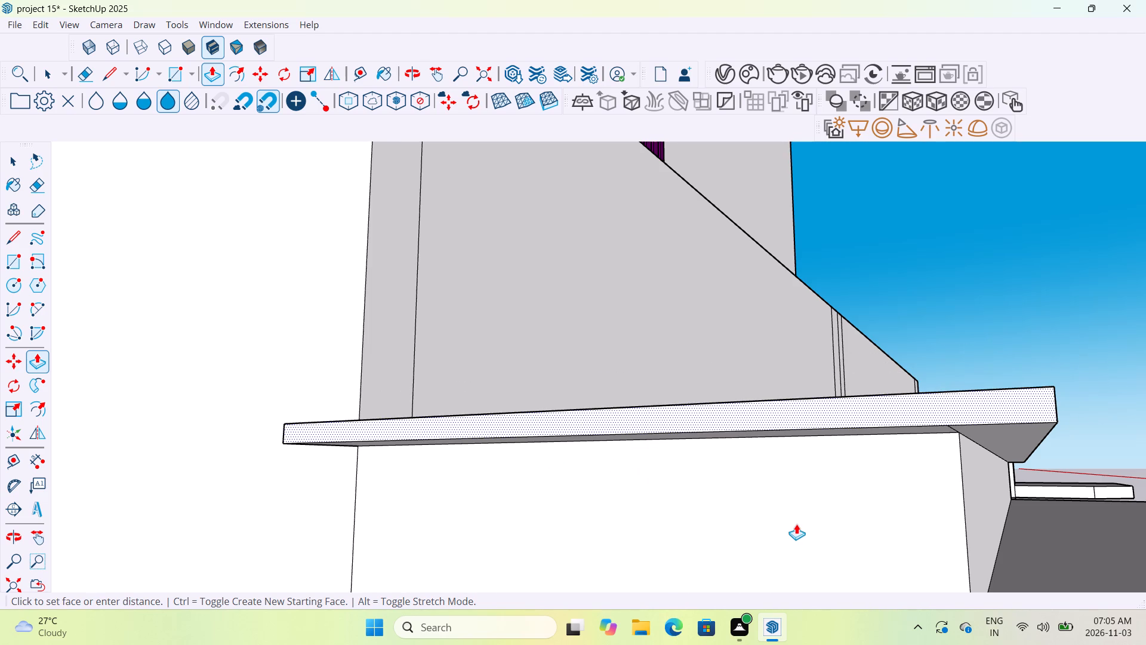
Push the rim strip on the long planter's outer end back toward the end face, leaving only a slight overhang.
scroll(796, 524, "down", 8)
scroll(889, 468, "down", 5)
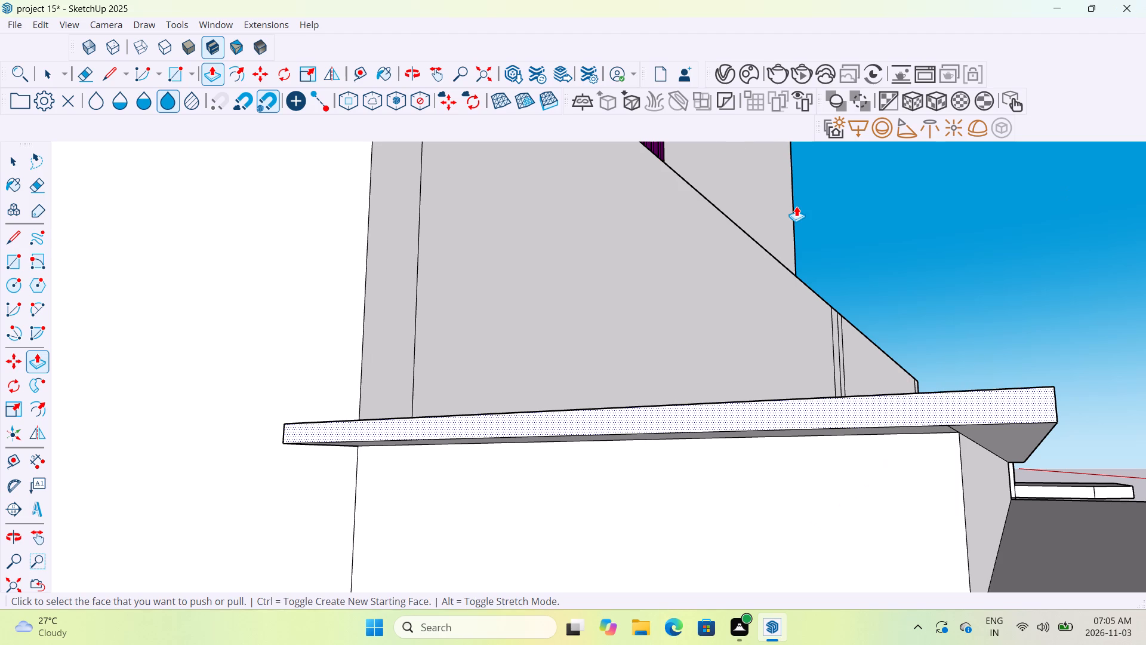
scroll(882, 334, "down", 7)
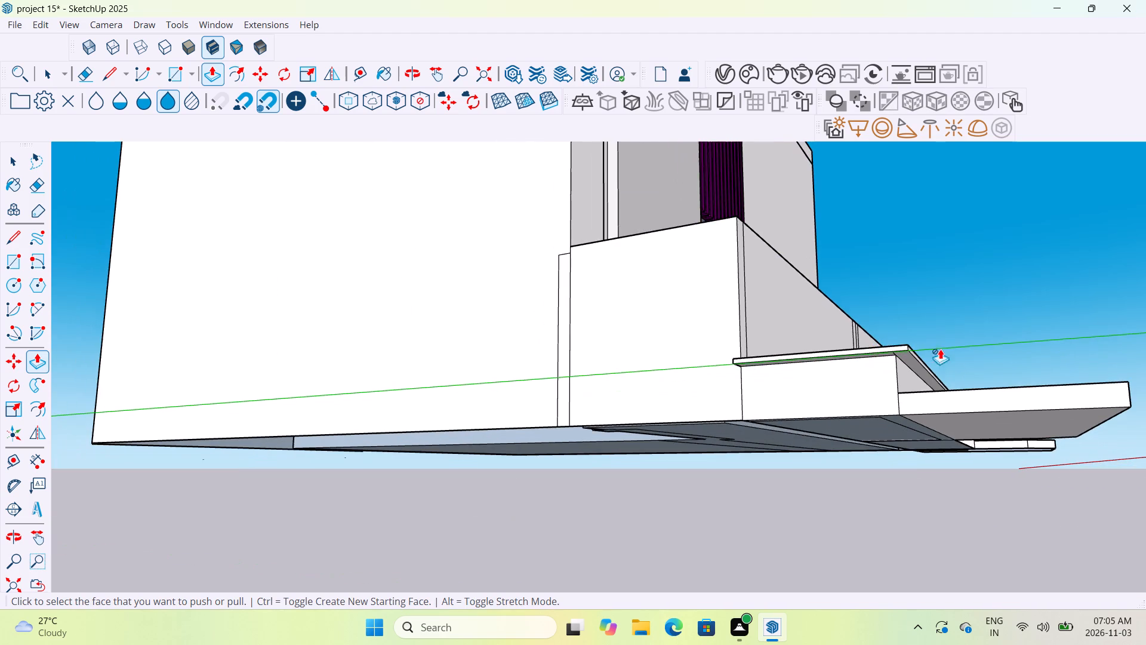
middle_click_drag(1004, 351, 620, 425)
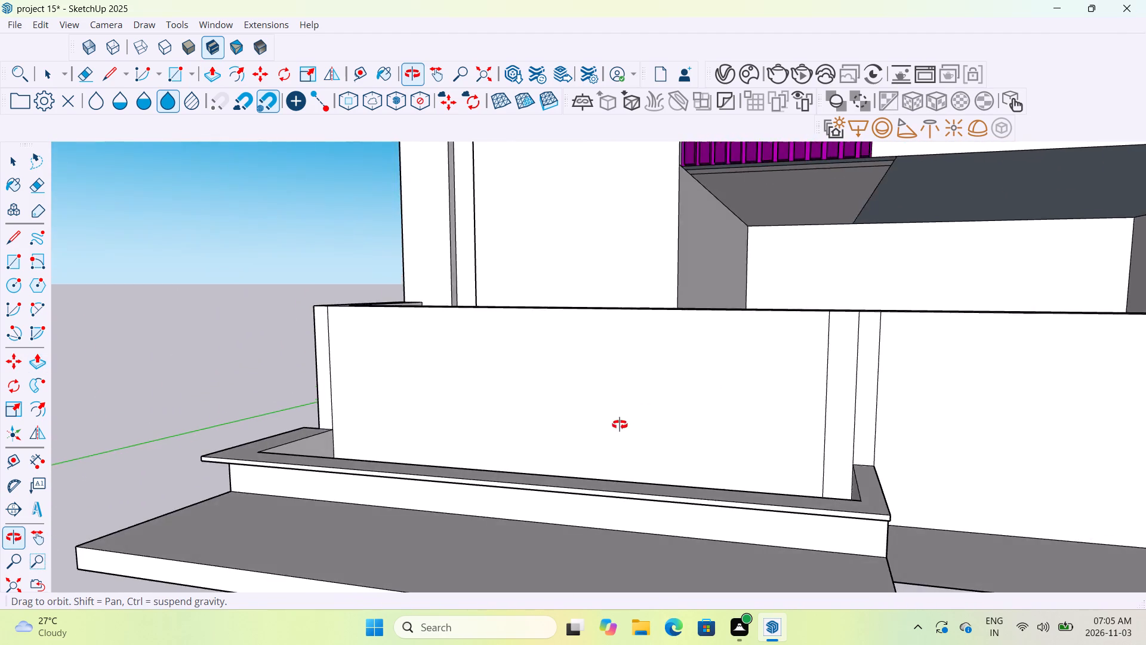
middle_click_drag(620, 425, 708, 423)
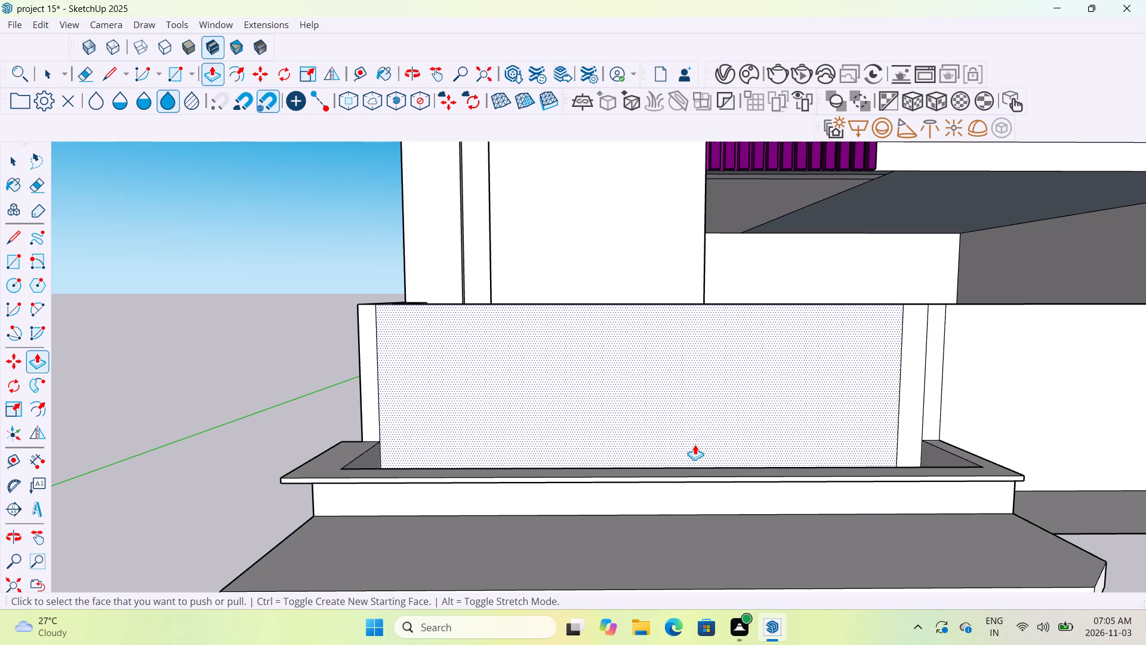
middle_click_drag(267, 474, 550, 471)
scroll(562, 487, "up", 11)
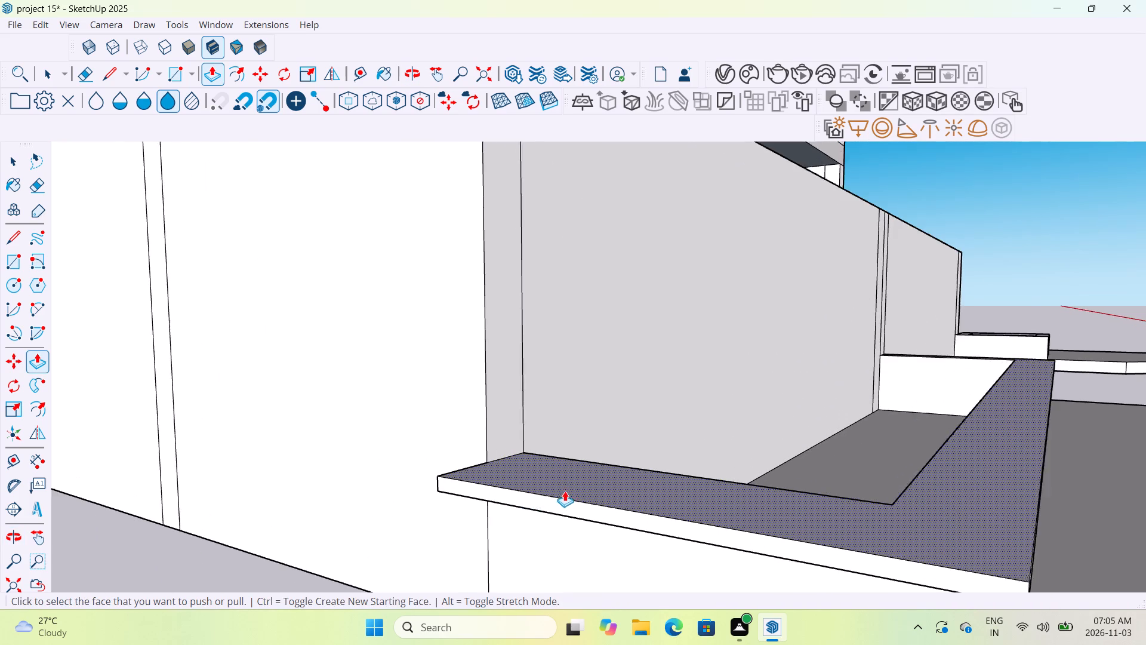
left_click(570, 505)
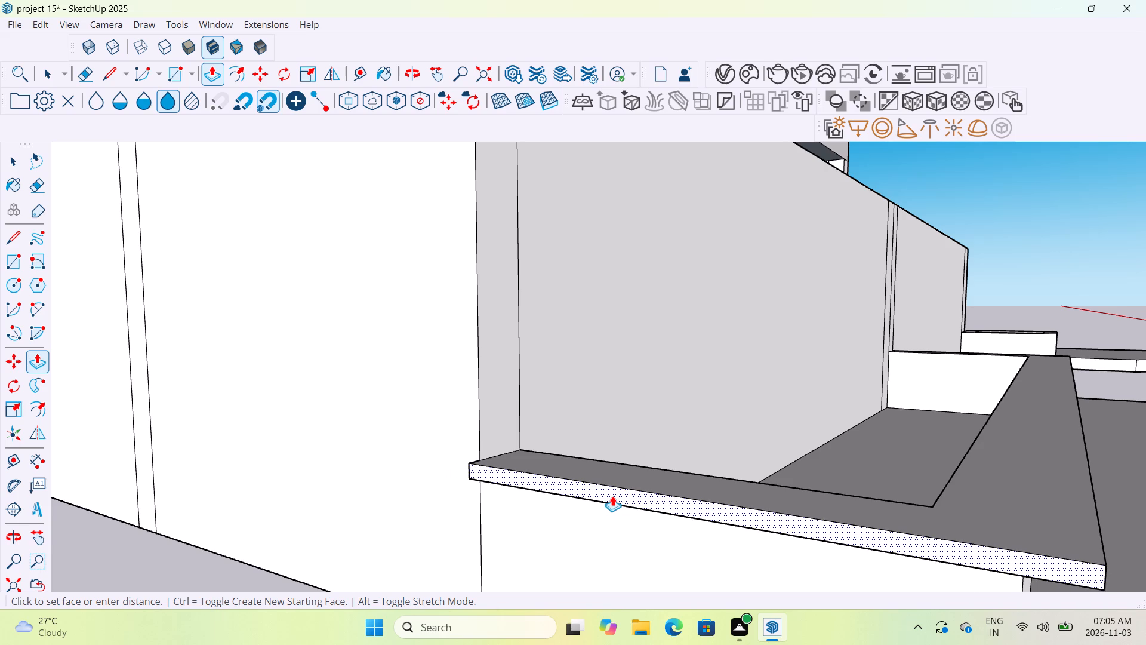
middle_click_drag(612, 496, 423, 496)
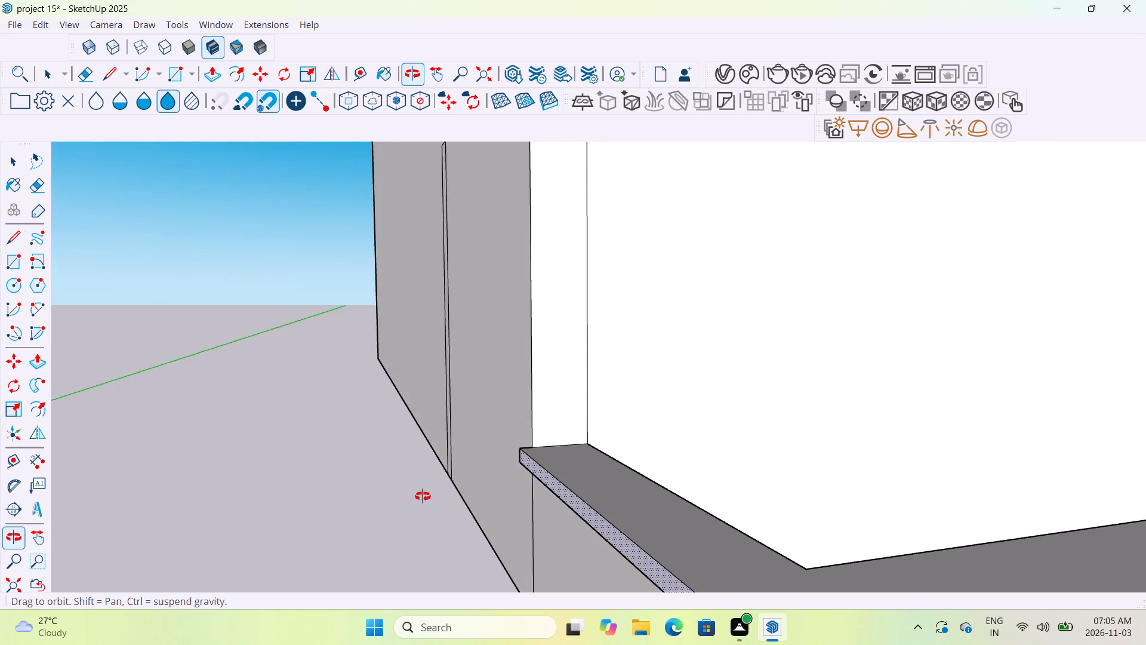
middle_click_drag(423, 496, 353, 496)
left_click(353, 496)
Push/Pull the thin rim strip on the long planter's other end face, beside the wall's vertical strips, slightly outward to overhang.
scroll(353, 496, "down", 6)
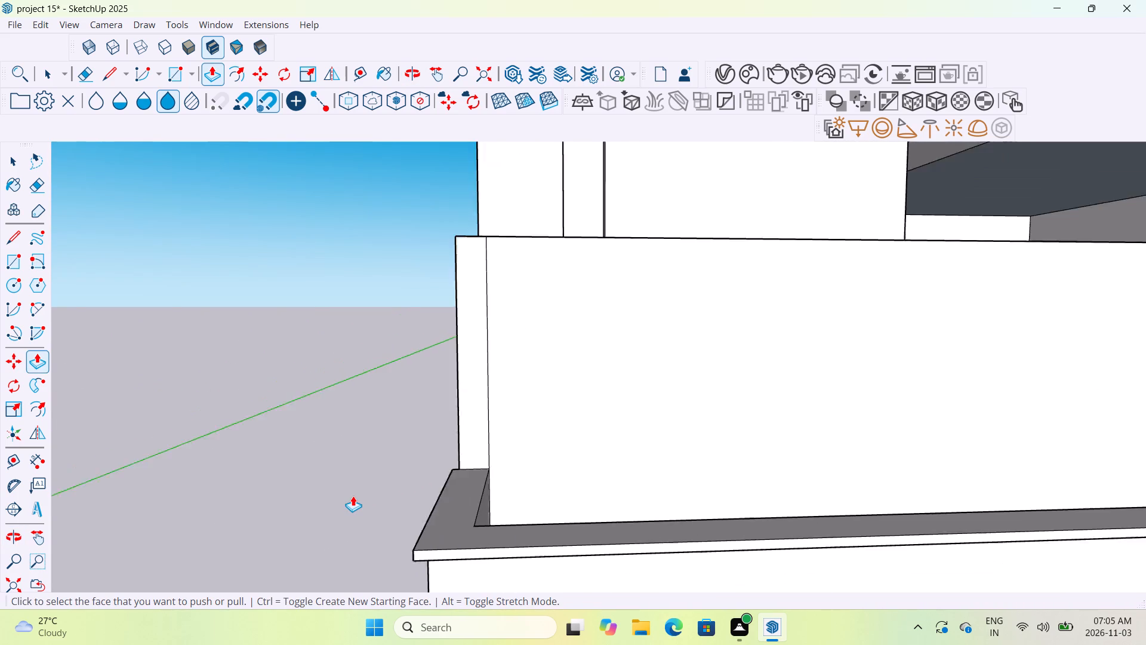
scroll(353, 496, "down", 7)
middle_click_drag(524, 533, 532, 489)
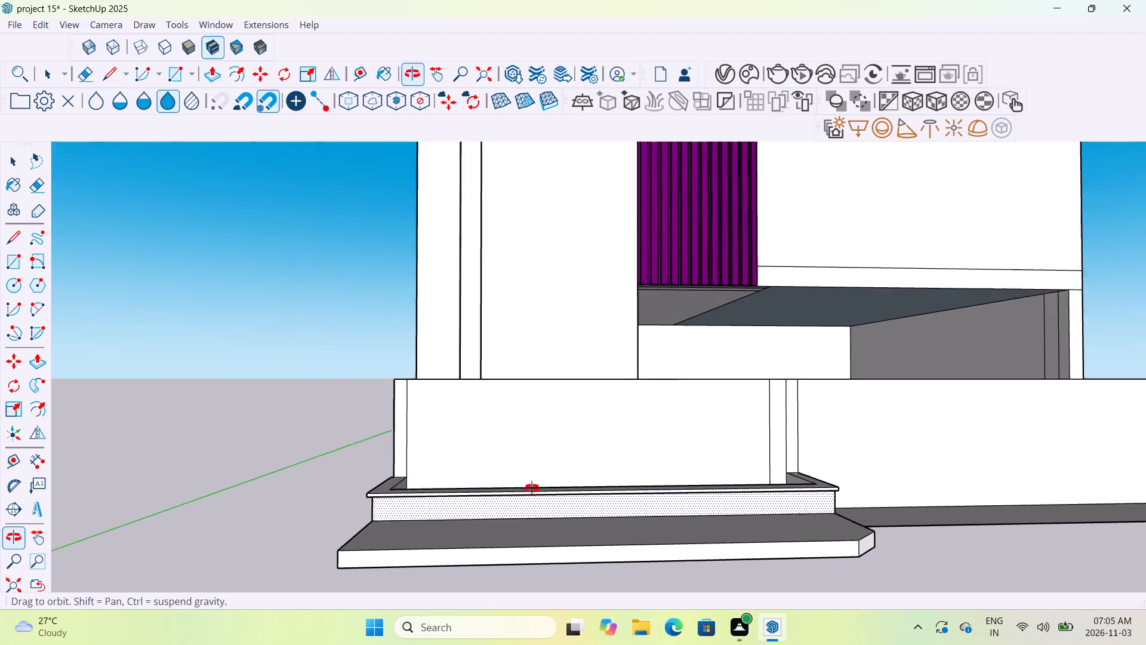
middle_click_drag(532, 489, 529, 520)
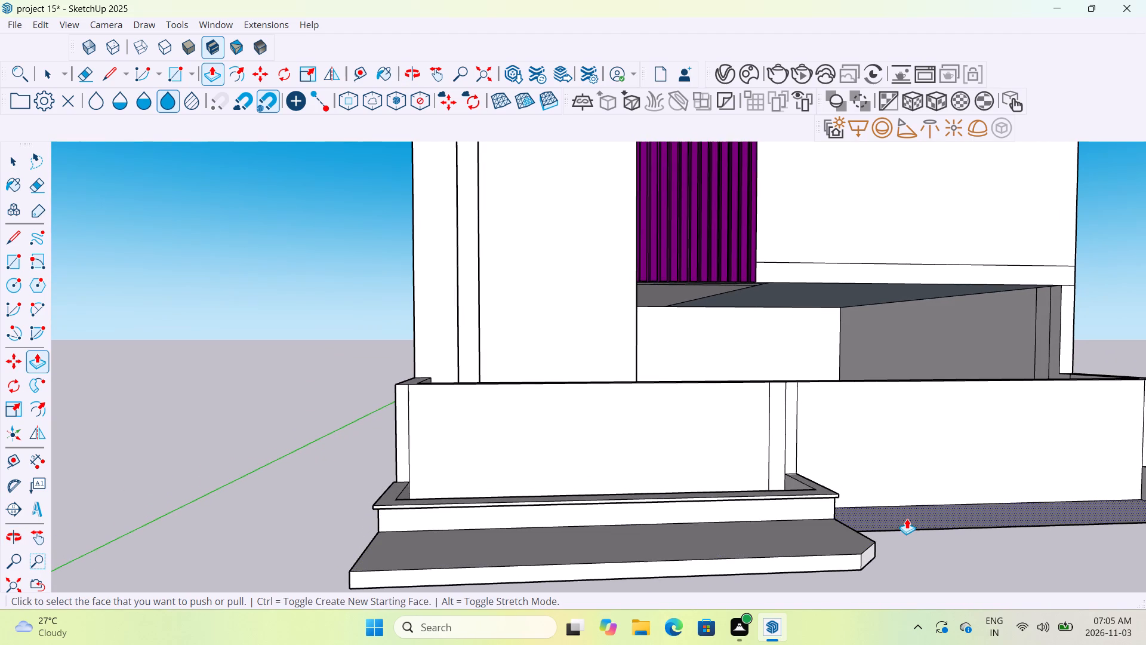
middle_click_drag(907, 518, 735, 552)
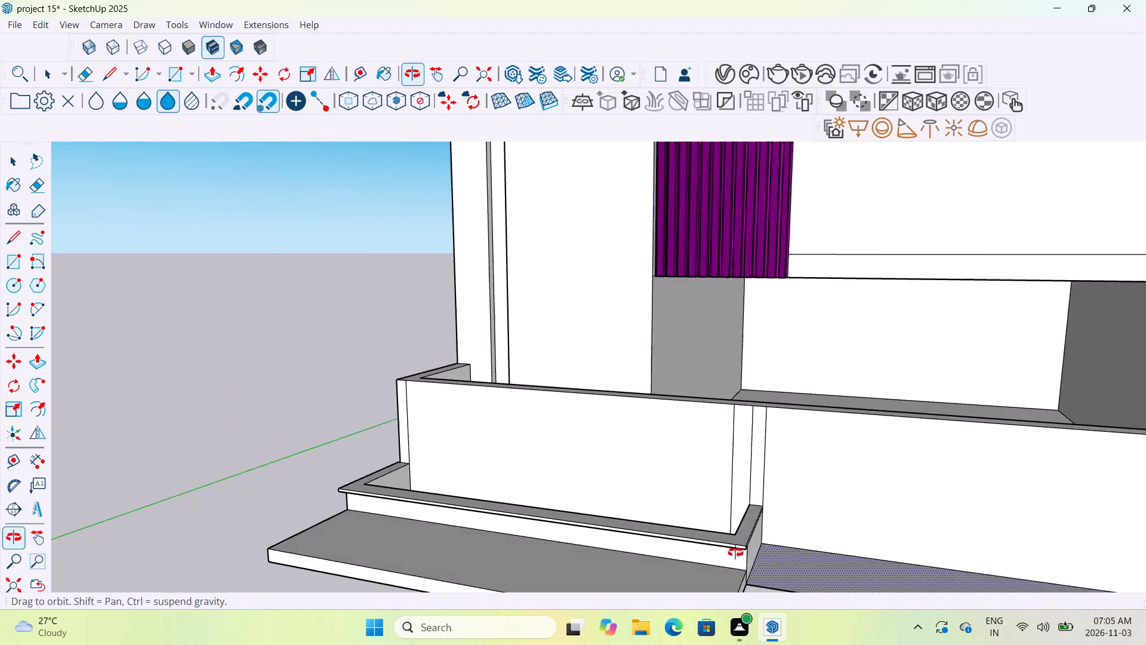
middle_click_drag(735, 552, 636, 552)
scroll(636, 553, "up", 10)
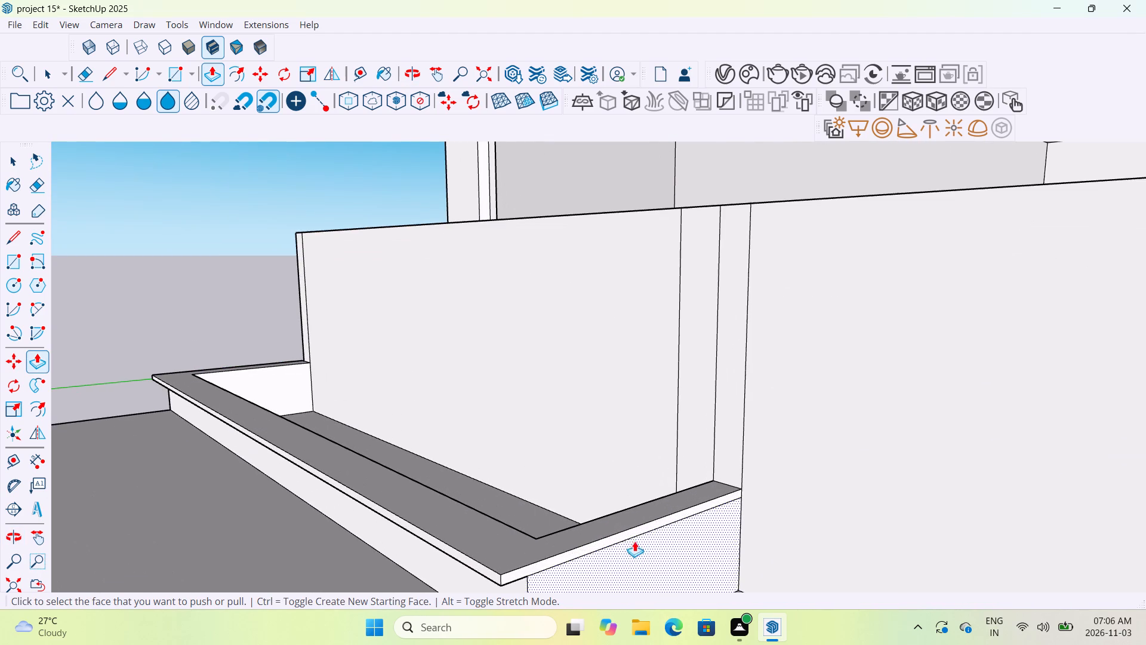
left_click(631, 526)
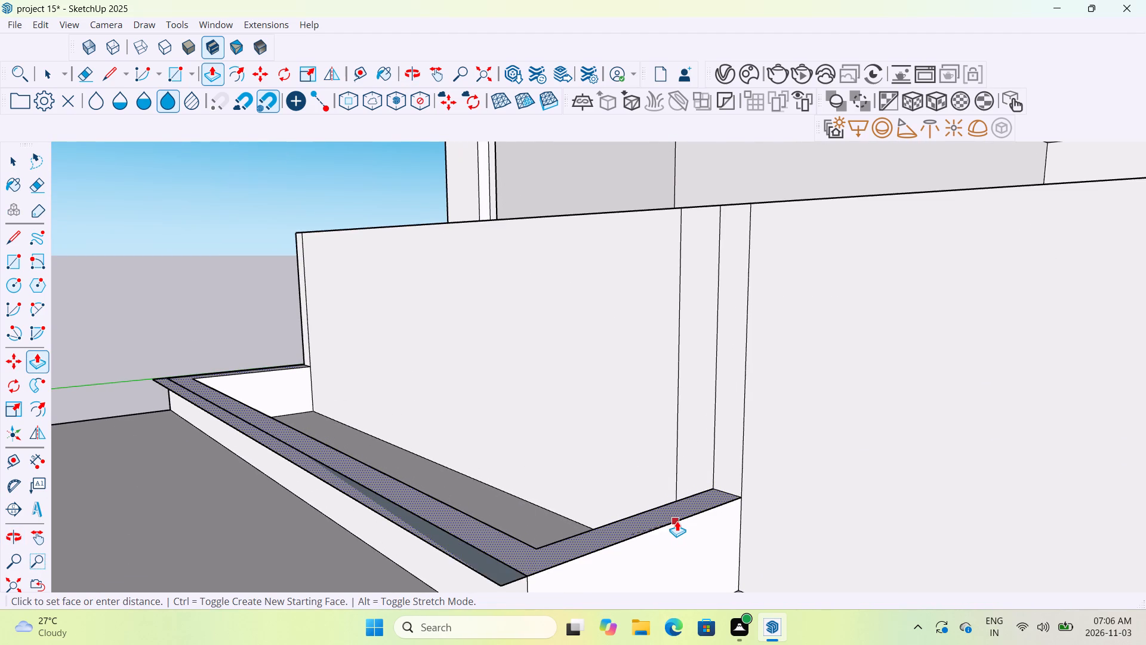
key("Escape")
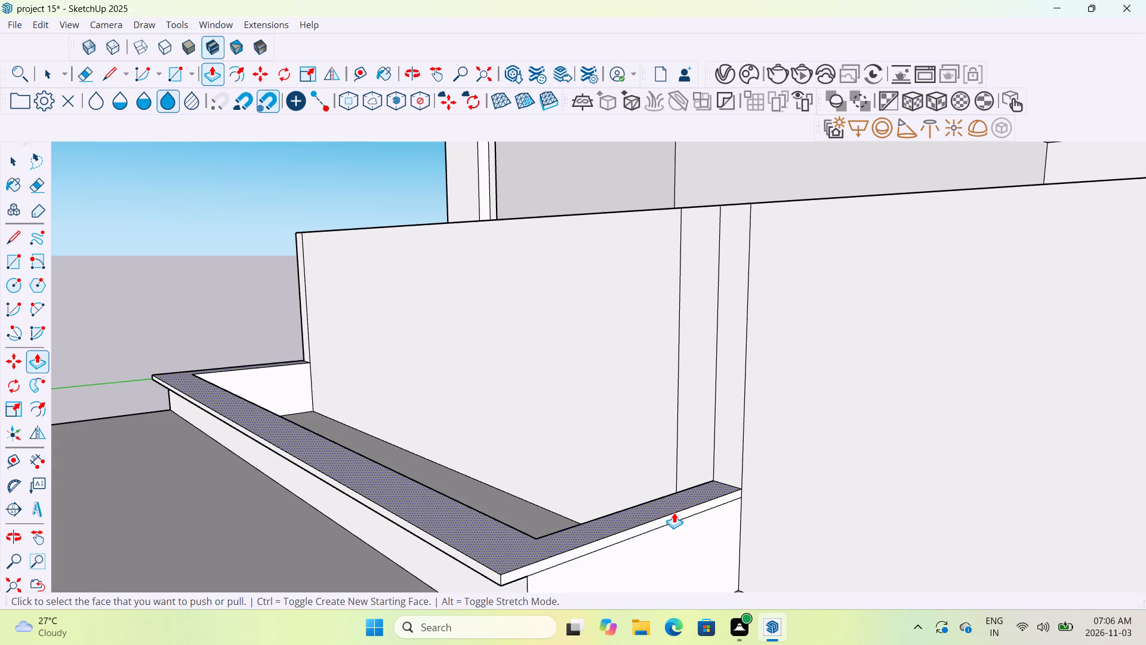
left_click(675, 515)
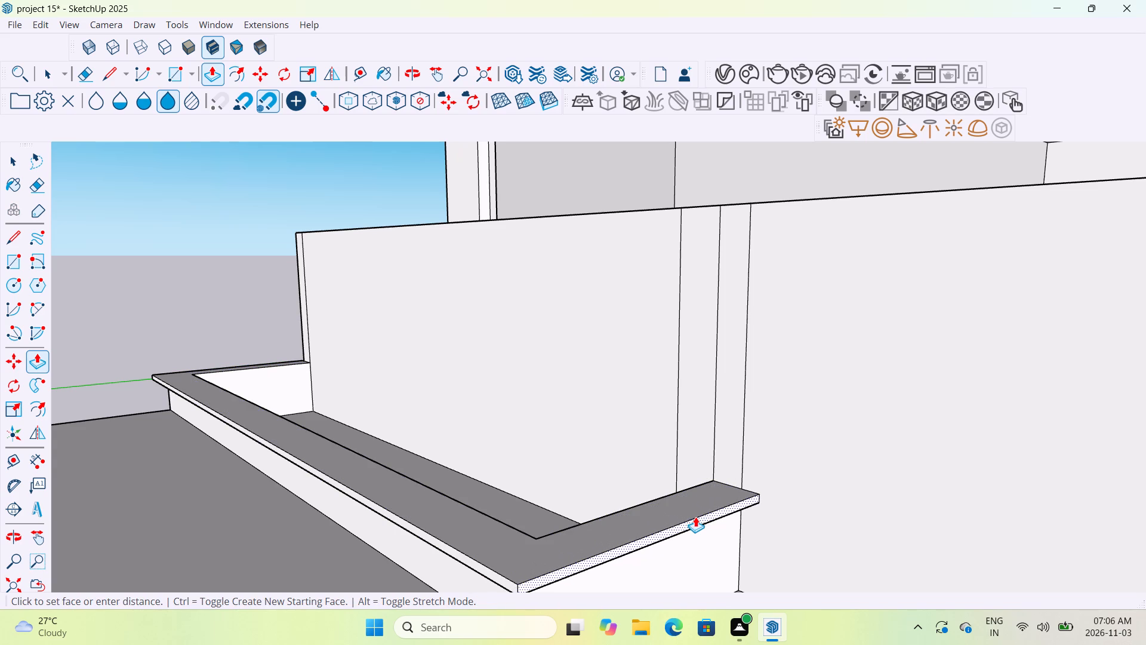
scroll(695, 517, "up", 4)
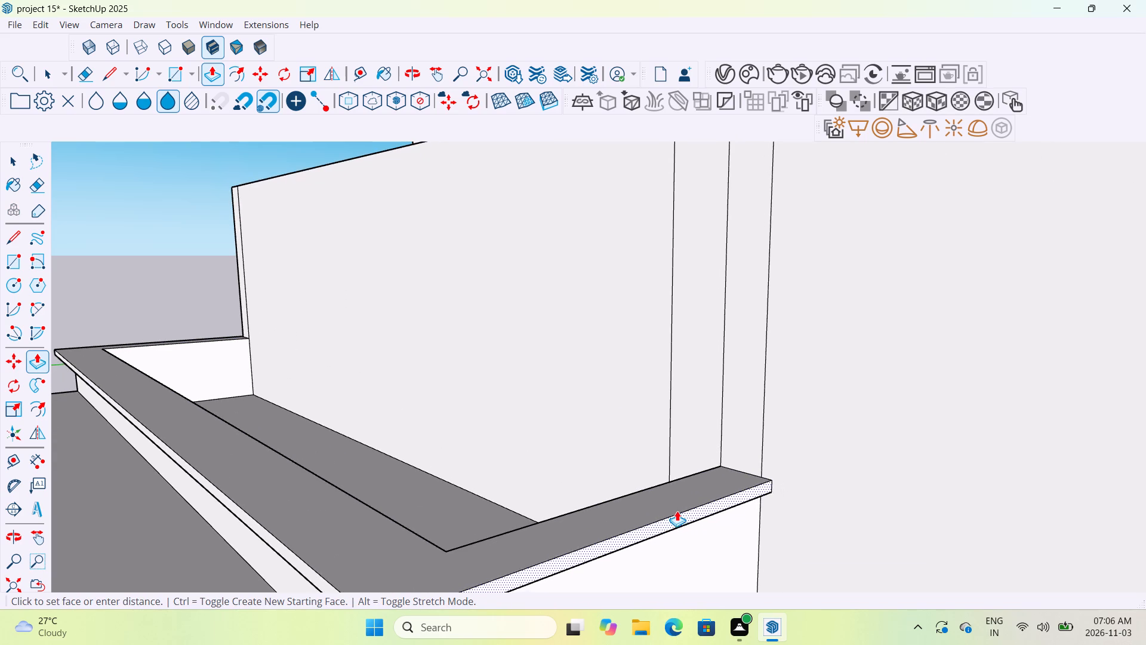
left_click(677, 511)
Examine the long planter's finished rim and the low front wall from several angles.
middle_click_drag(755, 510, 880, 480)
scroll(880, 480, "down", 3)
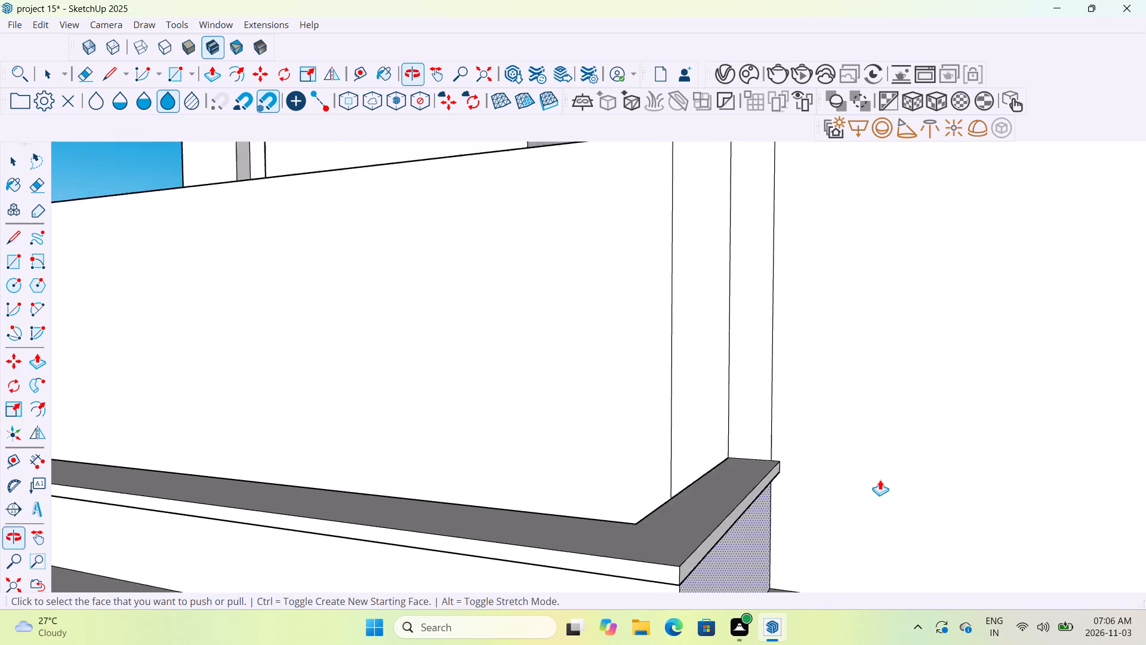
scroll(880, 480, "down", 9)
middle_click_drag(721, 564, 824, 545)
scroll(824, 545, "down", 4)
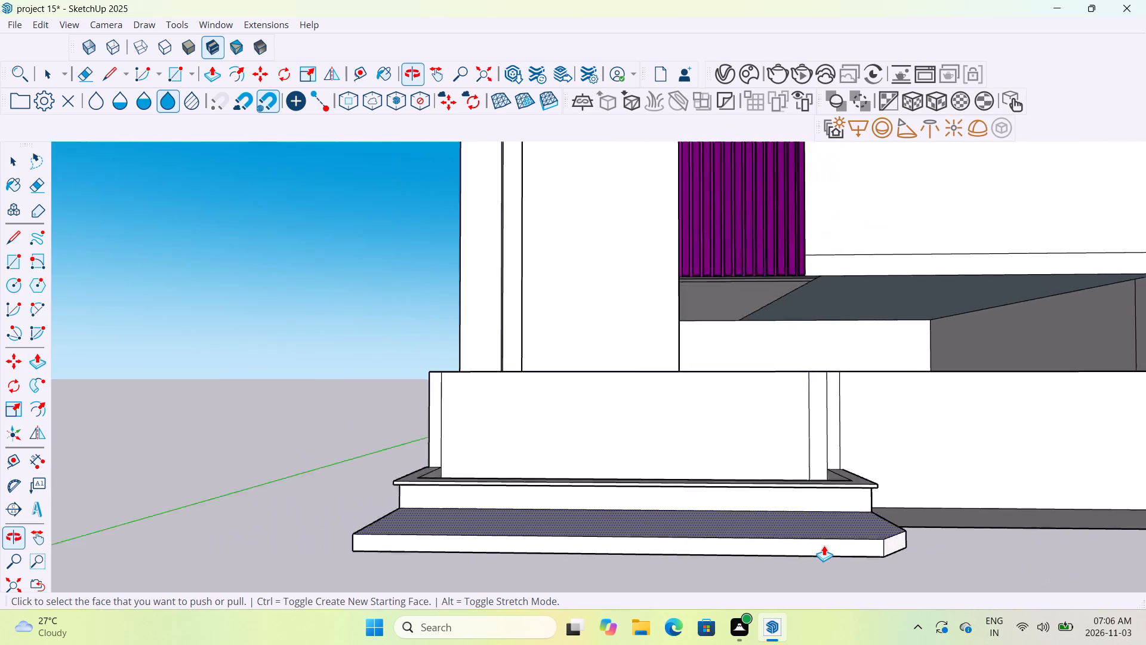
scroll(824, 545, "down", 2)
middle_click_drag(867, 483, 796, 582)
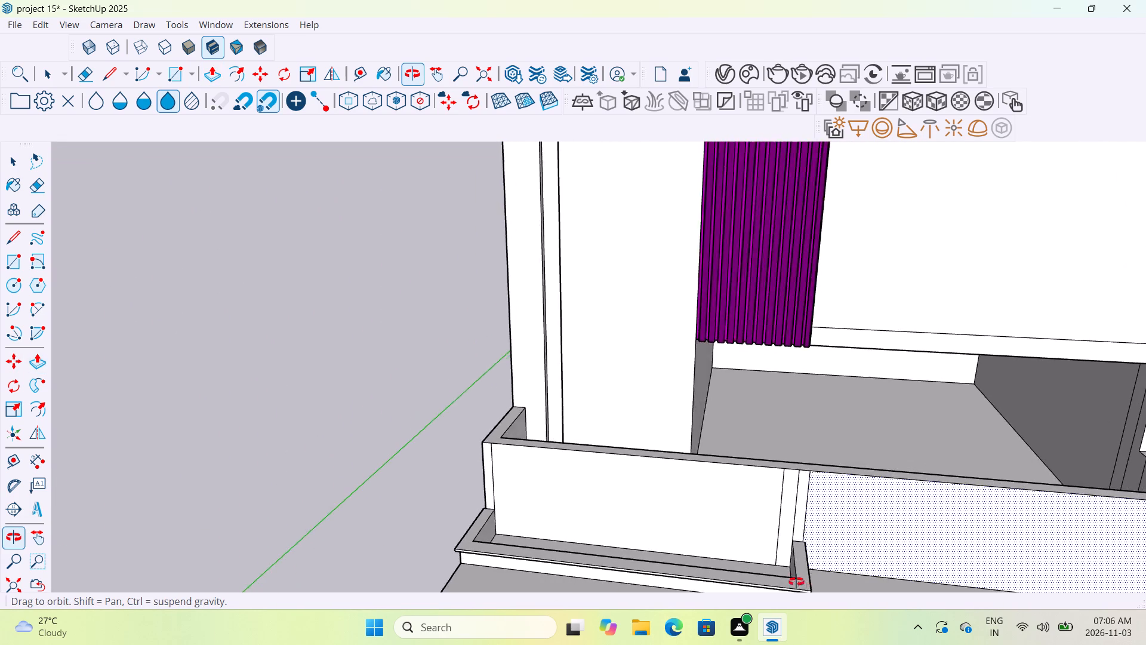
middle_click_drag(796, 582, 796, 569)
scroll(771, 555, "up", 6)
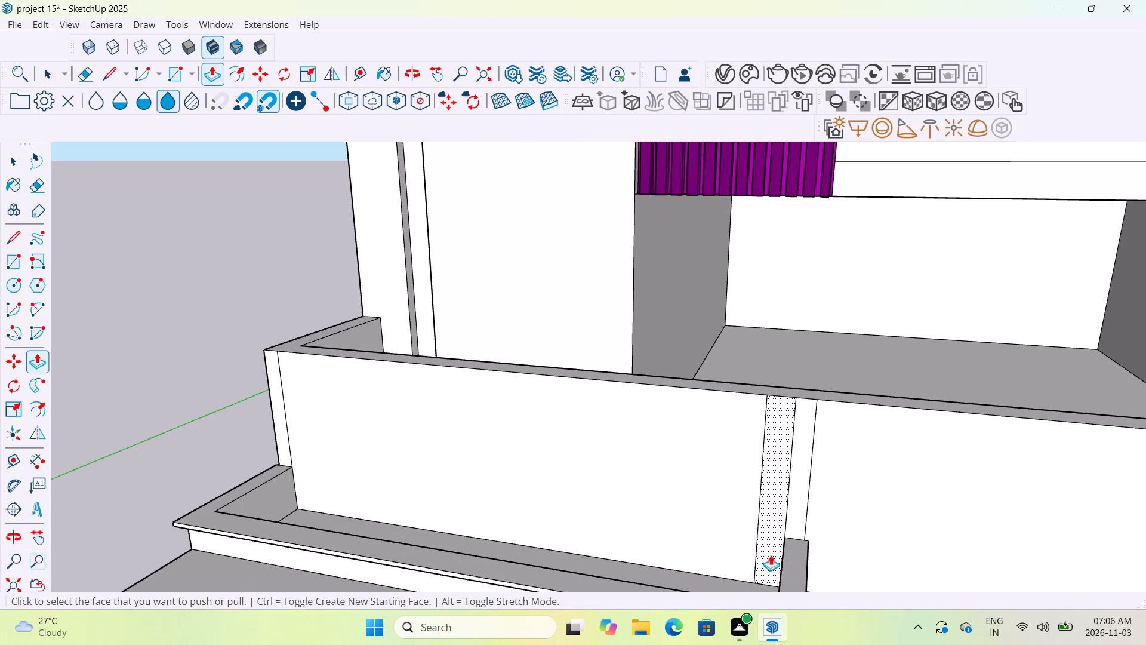
scroll(779, 548, "up", 1)
middle_click_drag(779, 547, 963, 507)
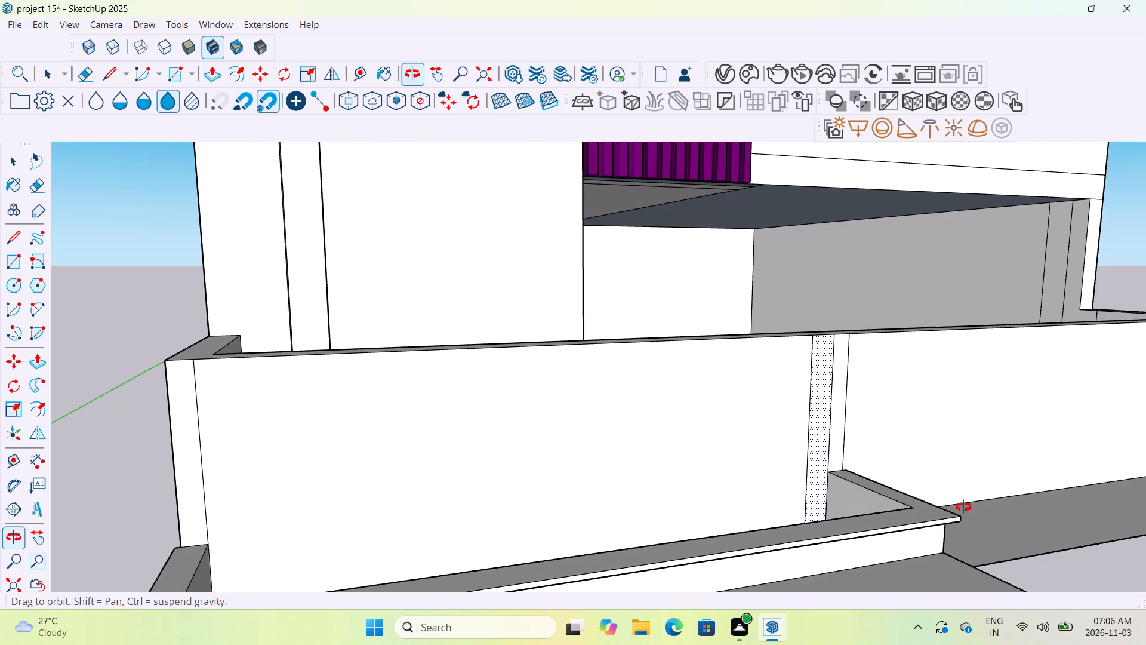
middle_click_drag(963, 507, 963, 592)
middle_click_drag(882, 518, 892, 555)
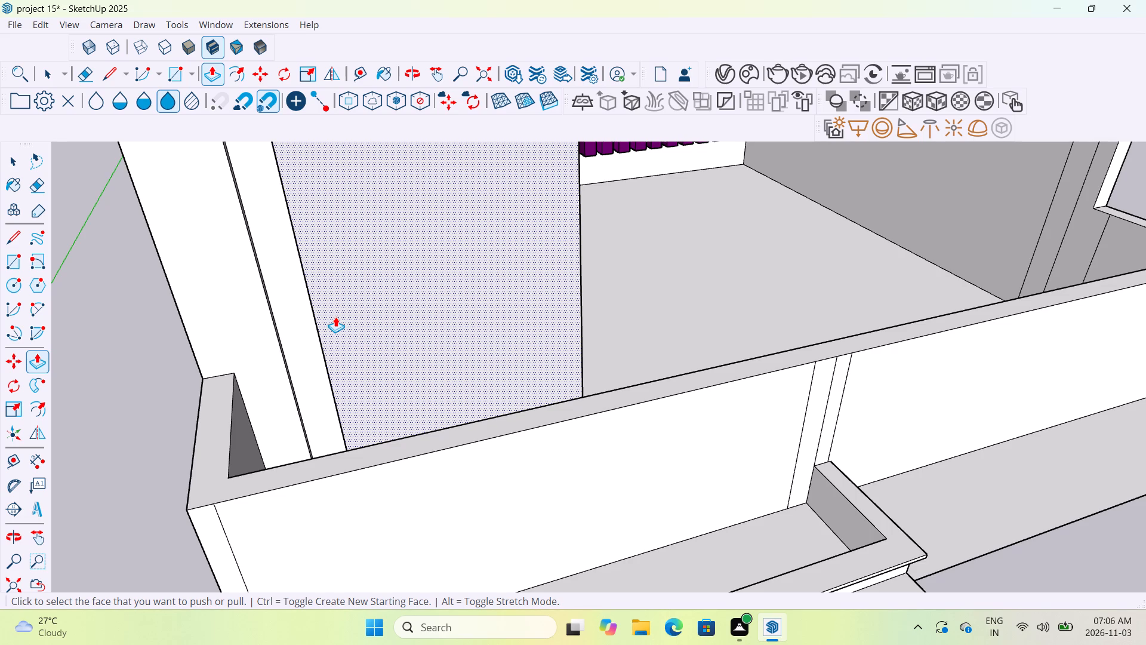
Draw two horizontal lines across the tall volume's side face, from the front band's top and bottom corners to the rear edge.
scroll(801, 404, "down", 6)
scroll(801, 404, "down", 16)
scroll(898, 234, "up", 13)
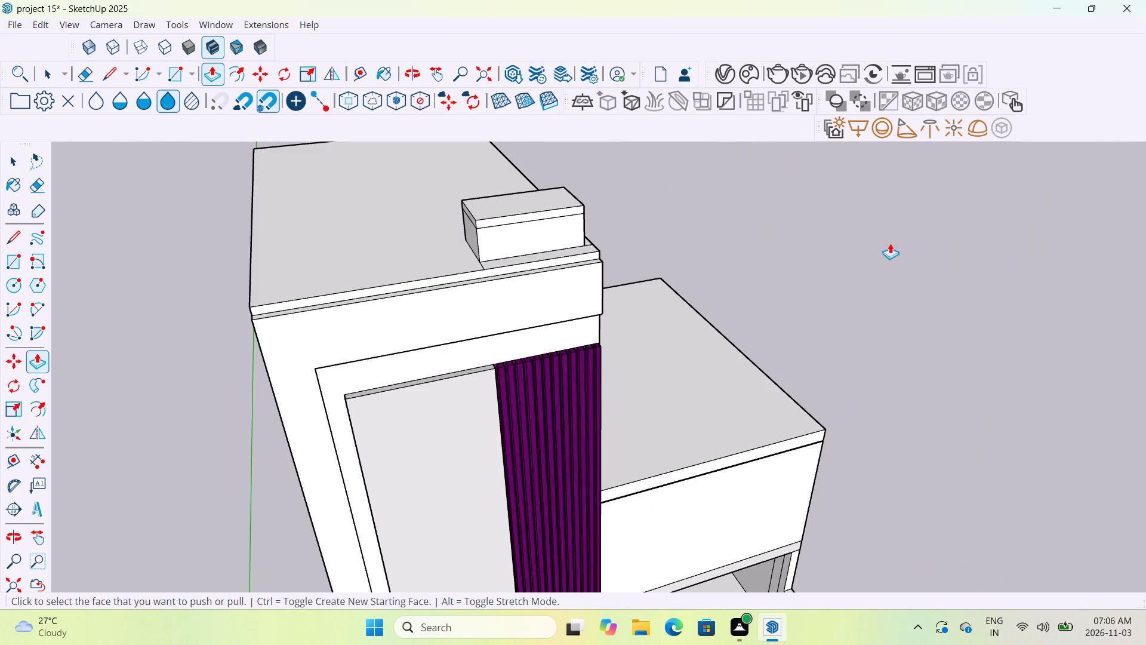
middle_click_drag(648, 338, 597, 226)
middle_click_drag(618, 244, 371, 268)
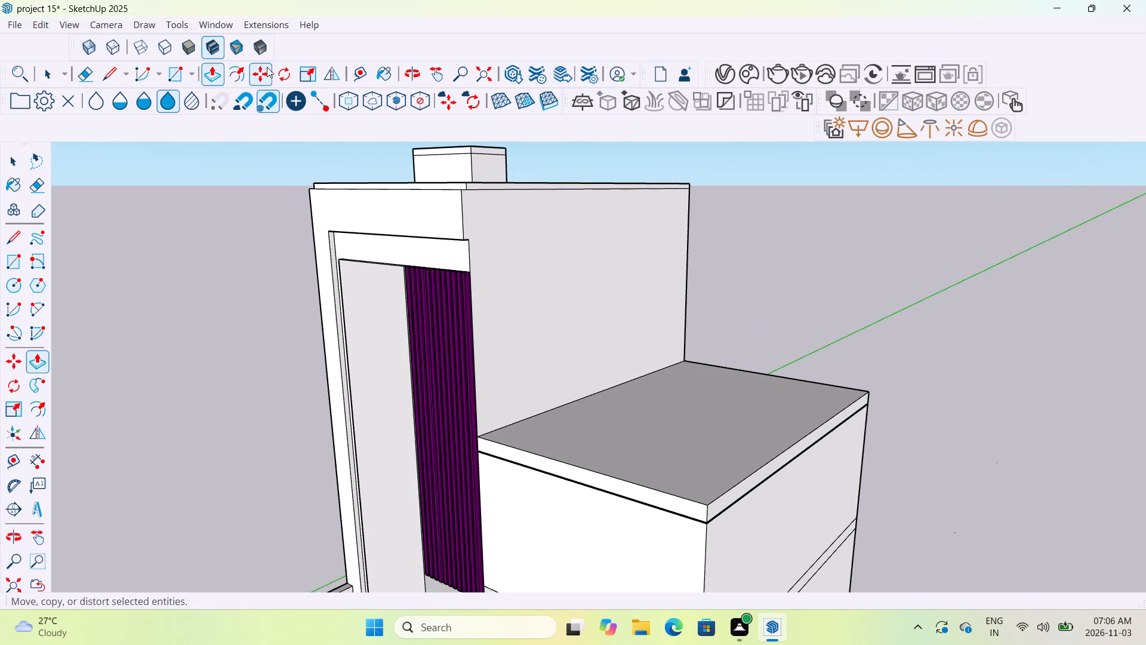
left_click(106, 79)
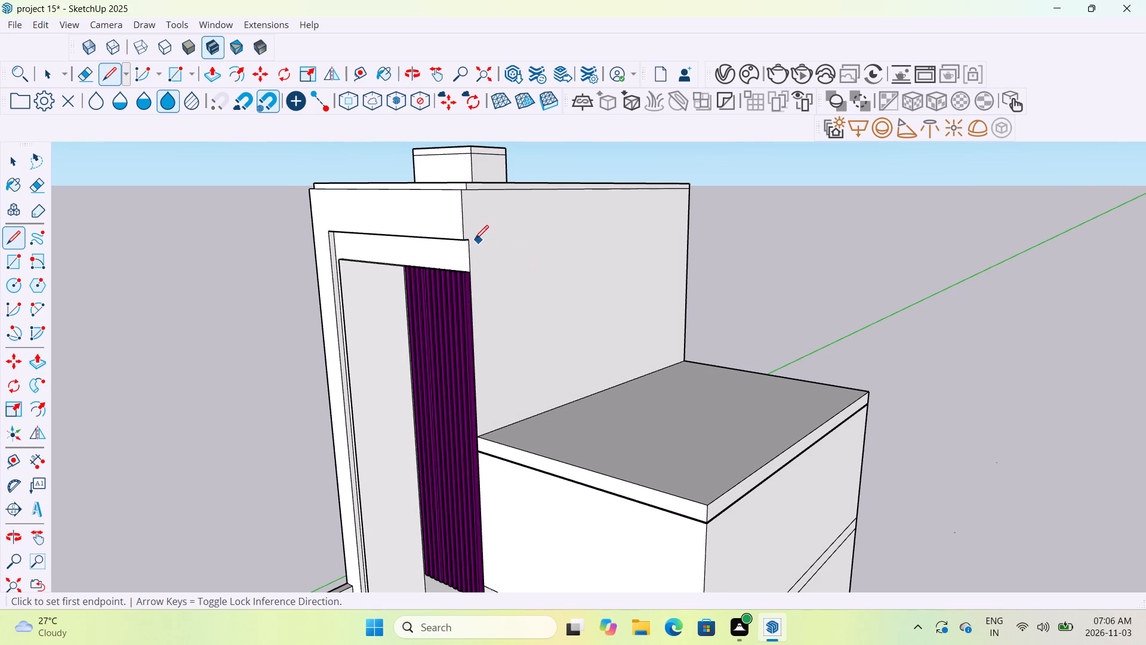
left_click(470, 242)
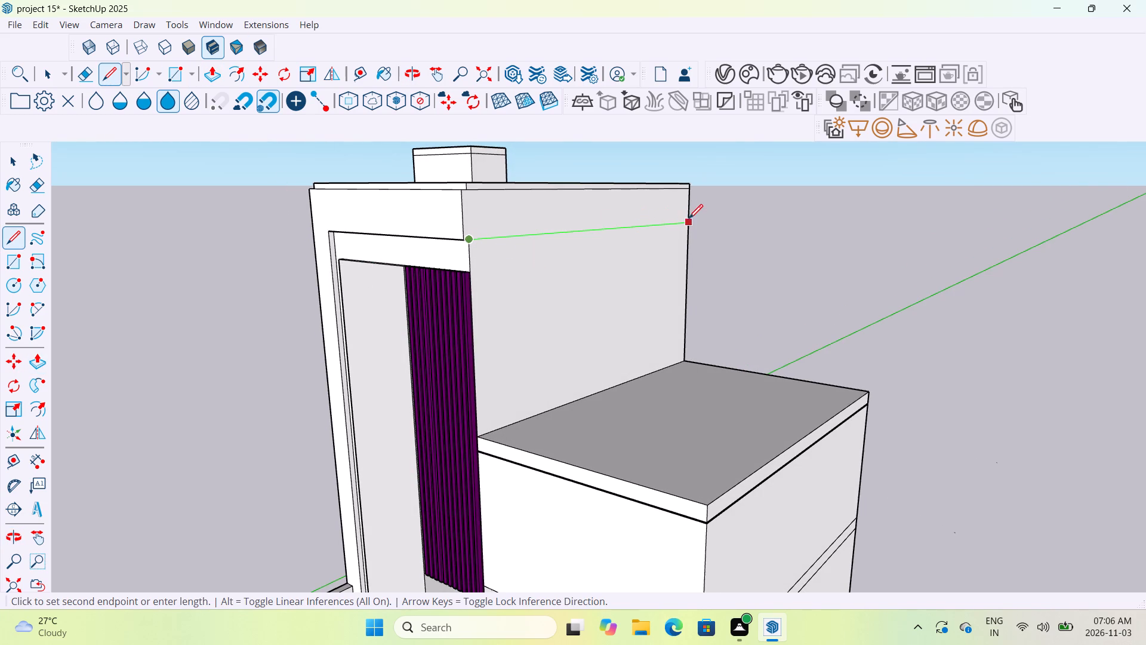
left_click(689, 222)
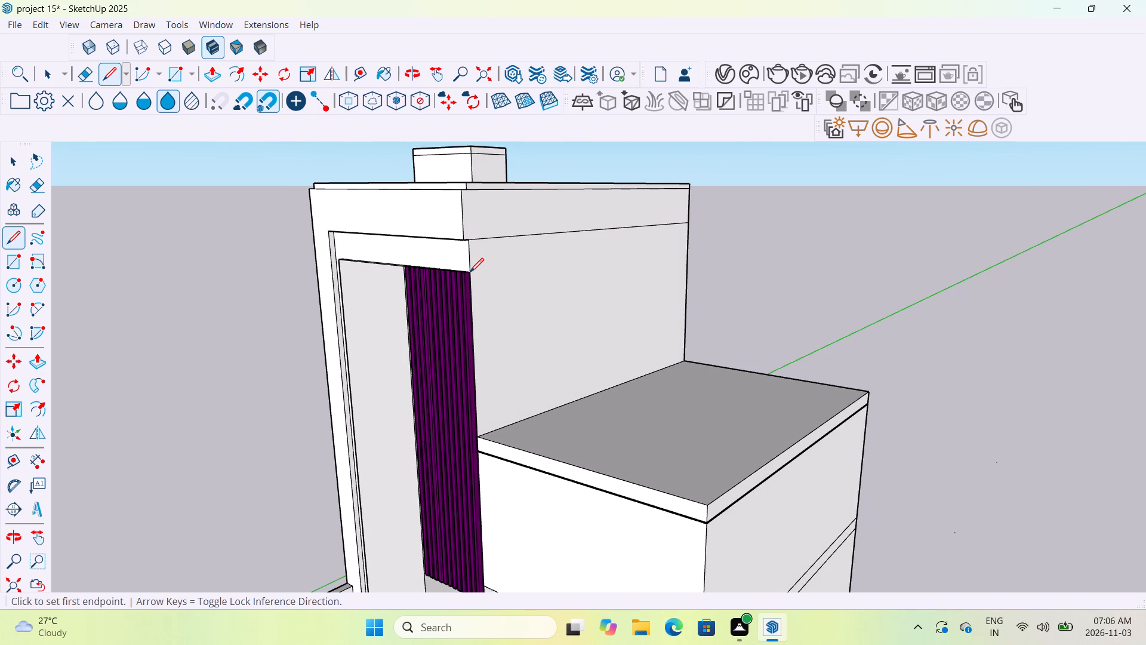
scroll(470, 274, "up", 12)
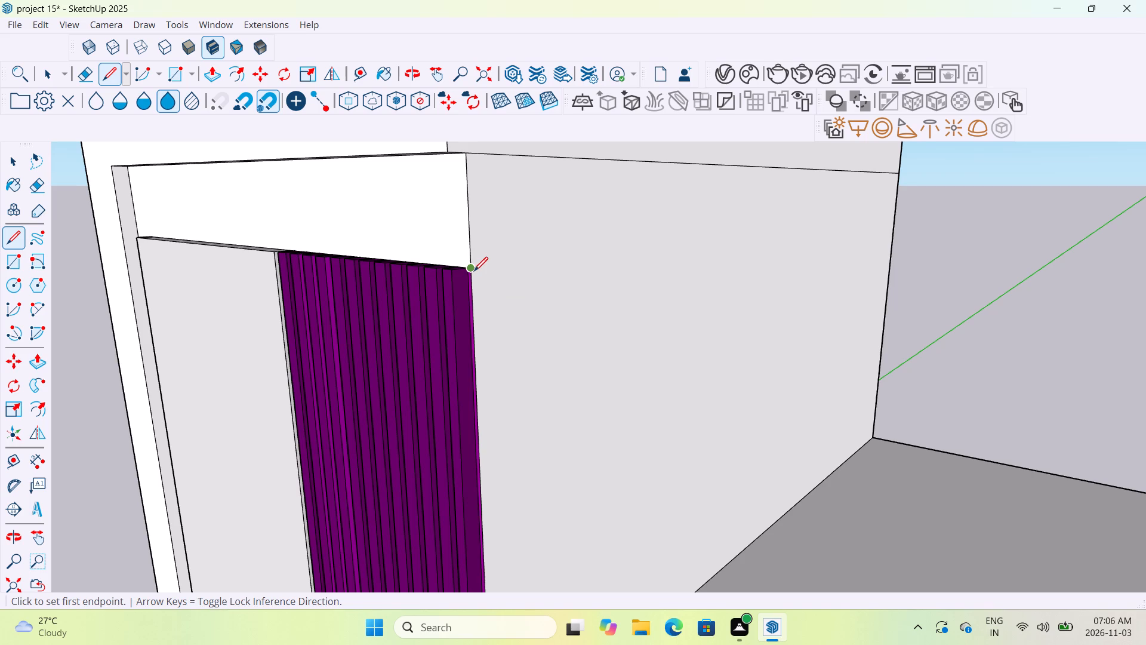
left_click(474, 272)
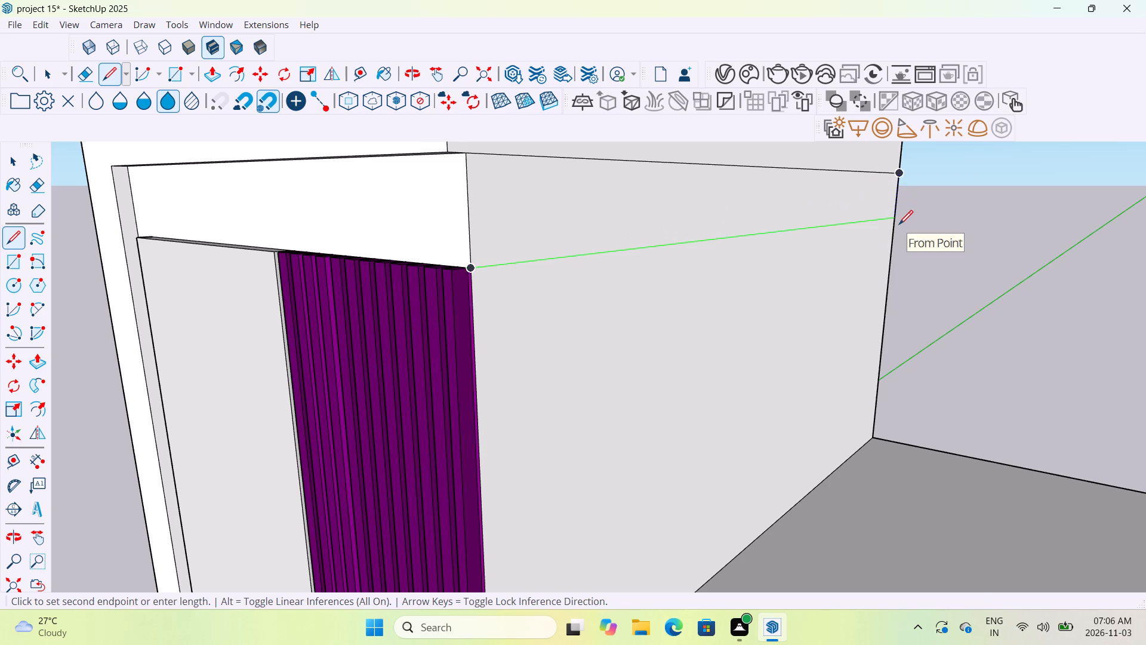
left_click(899, 226)
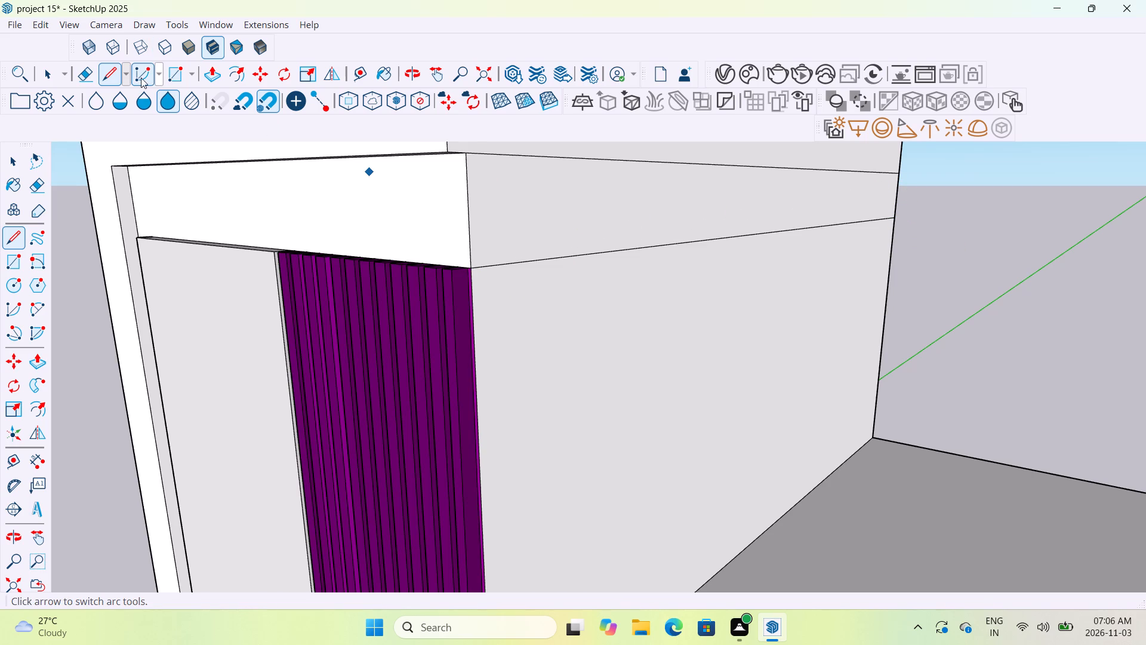
Push/Pull the outlined strip on the tall volume's side face outward into a long cantilevered canopy above the lower volume.
left_click(221, 73)
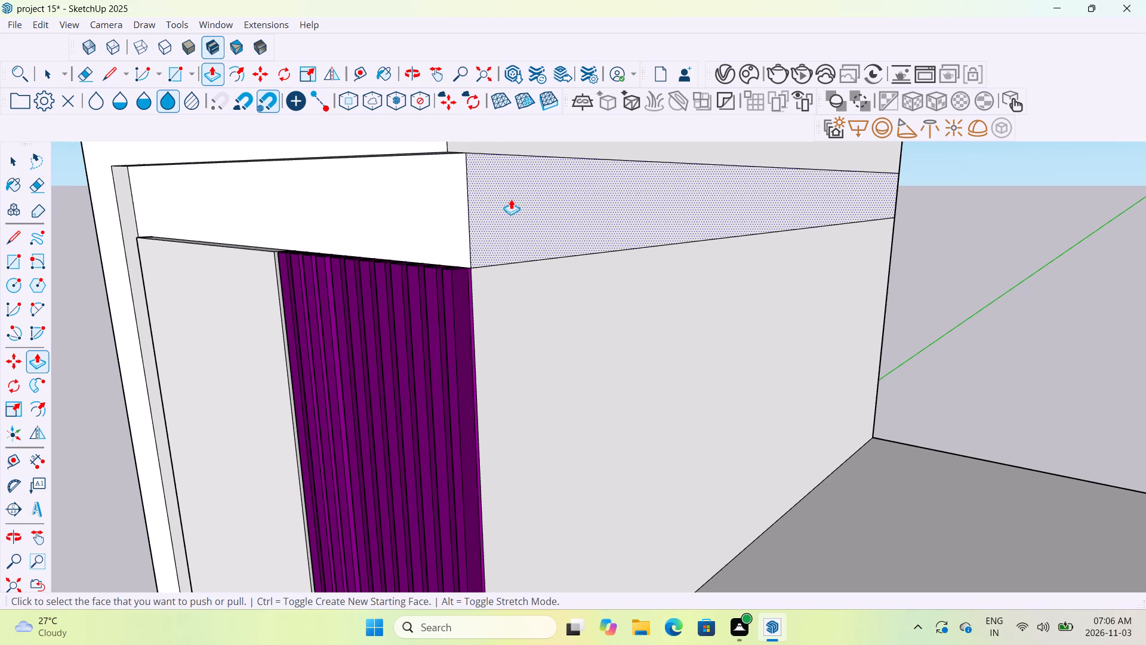
left_click(525, 204)
scroll(660, 248, "down", 15)
scroll(702, 311, "down", 6)
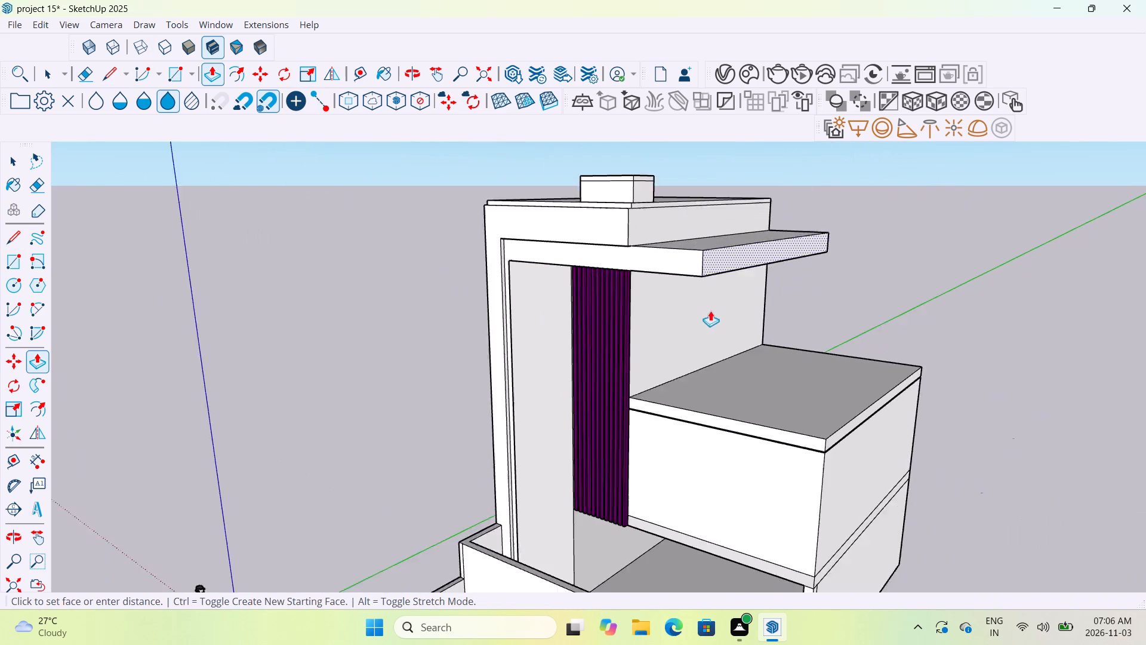
middle_click_drag(722, 311, 917, 271)
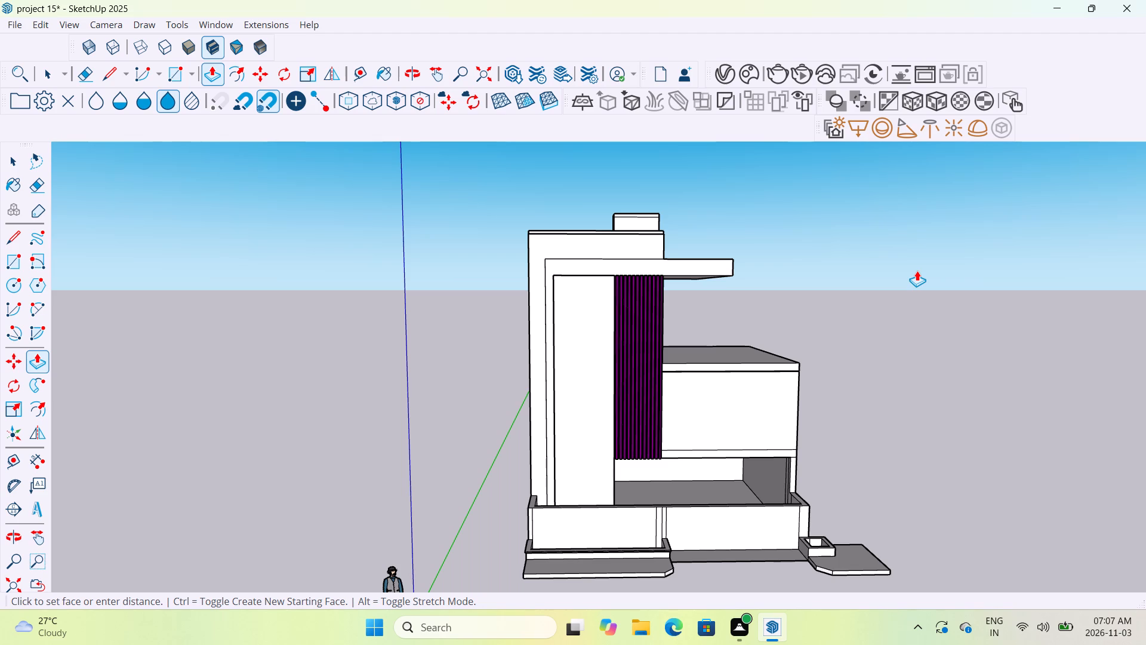
middle_click_drag(848, 277, 766, 269)
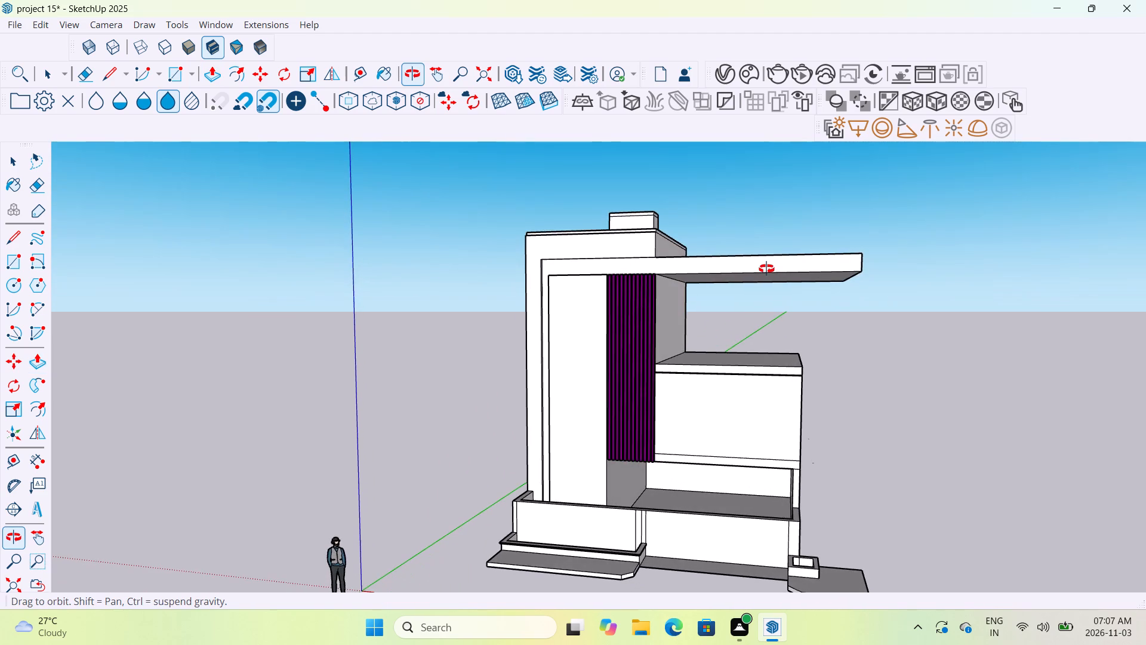
middle_click_drag(766, 269, 746, 277)
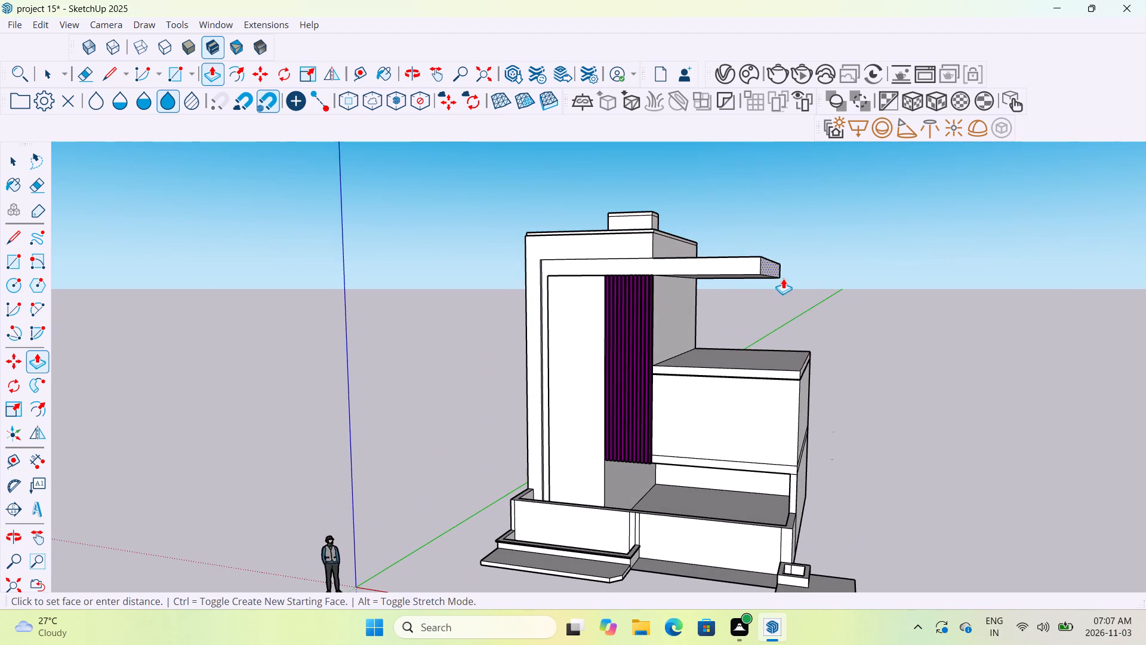
left_click(865, 306)
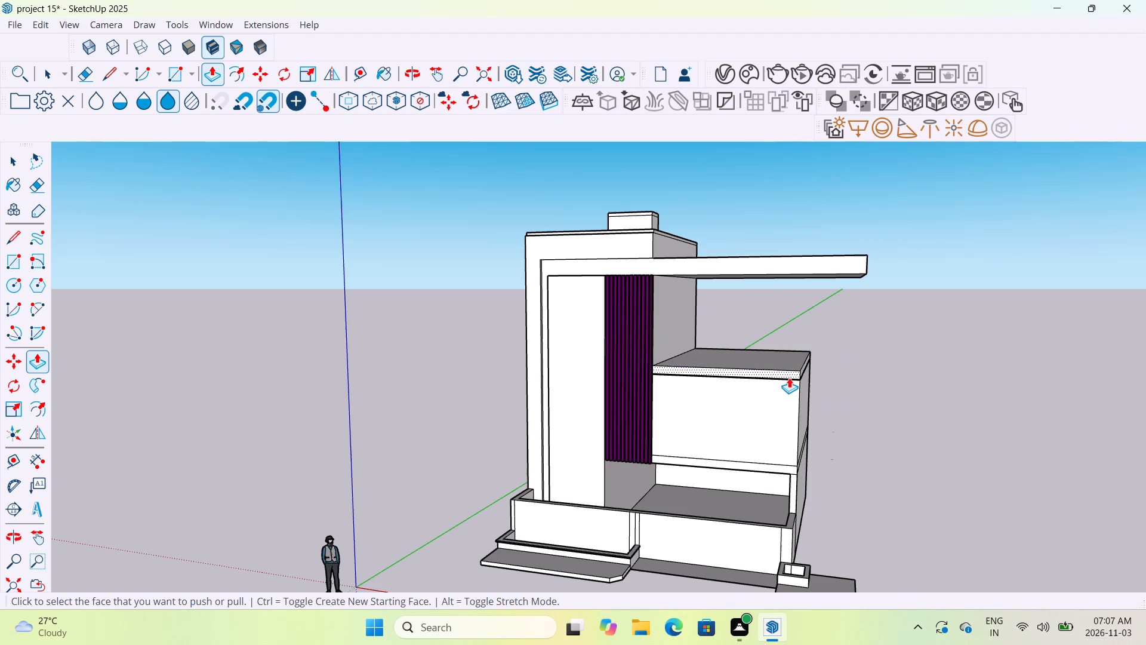
Push/Pull the front edge face of the tall volume's roof slab outward by 5".
scroll(577, 236, "up", 6)
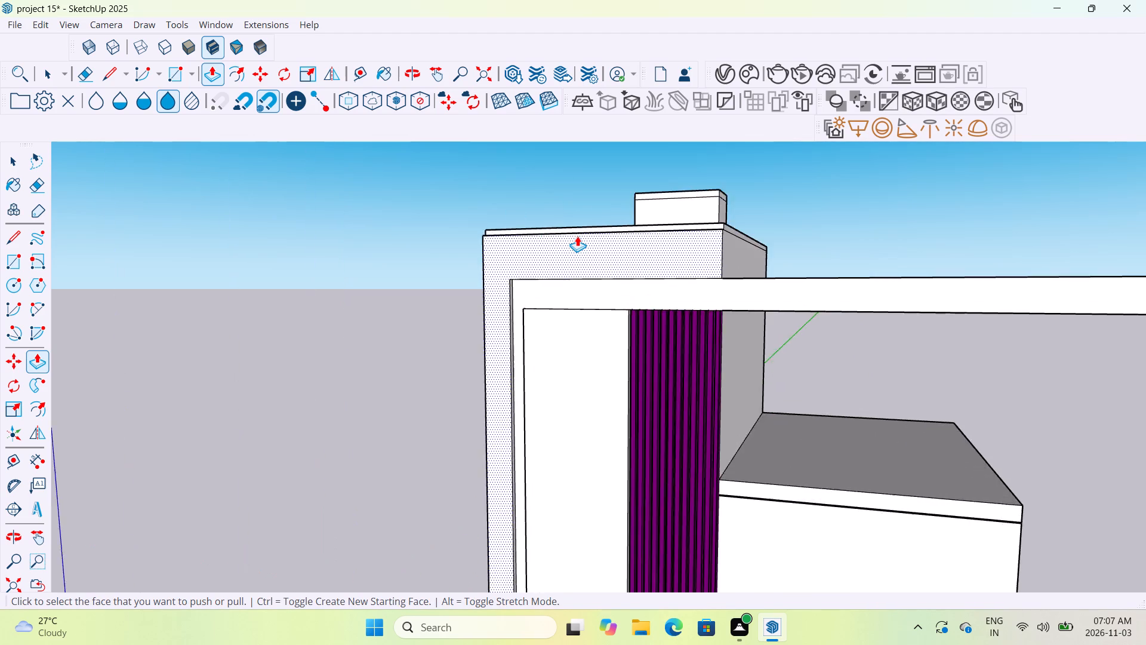
scroll(577, 236, "up", 6)
middle_click_drag(577, 236, 580, 319)
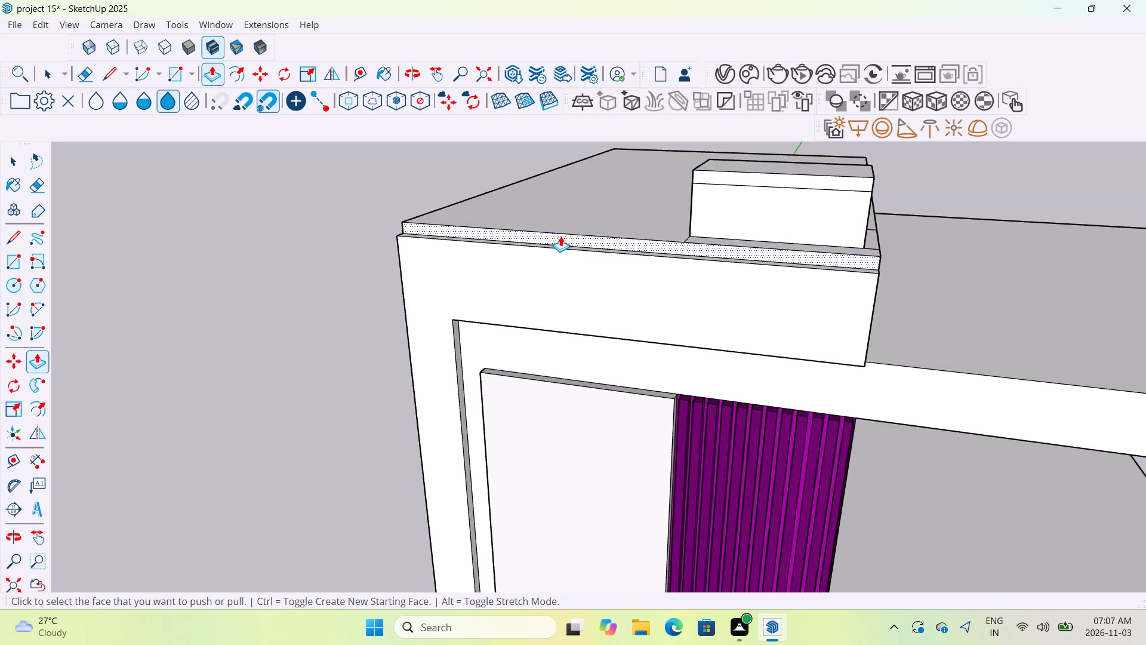
left_click(562, 229)
key("Escape")
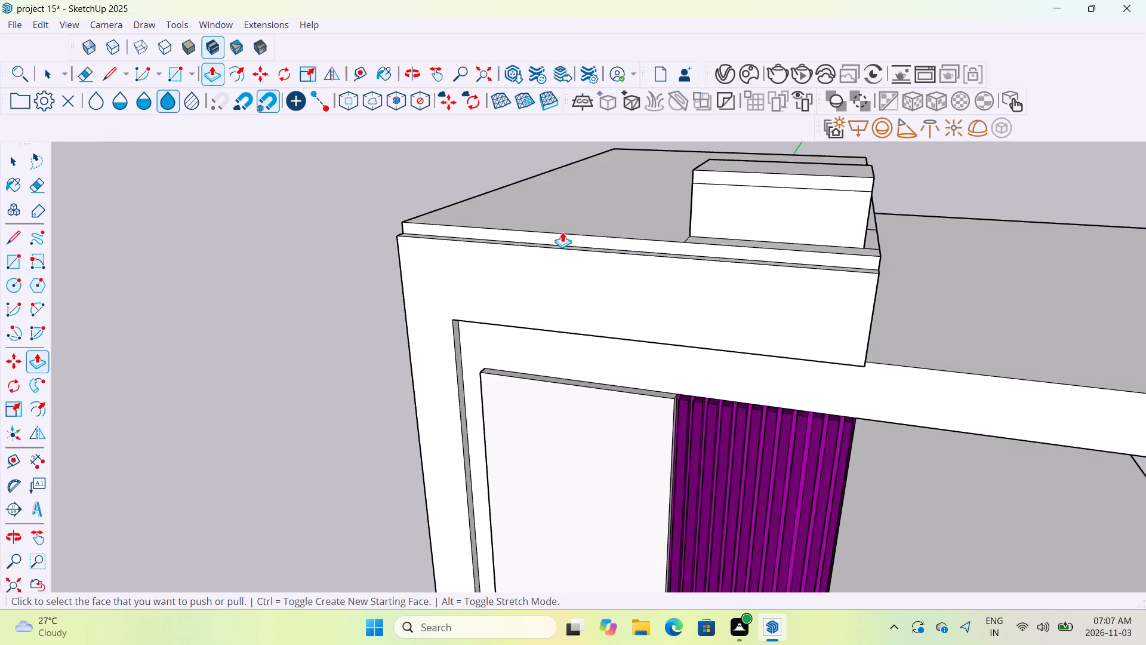
scroll(563, 235, "up", 1)
scroll(563, 235, "down", 1)
scroll(563, 235, "up", 4)
left_click(563, 235)
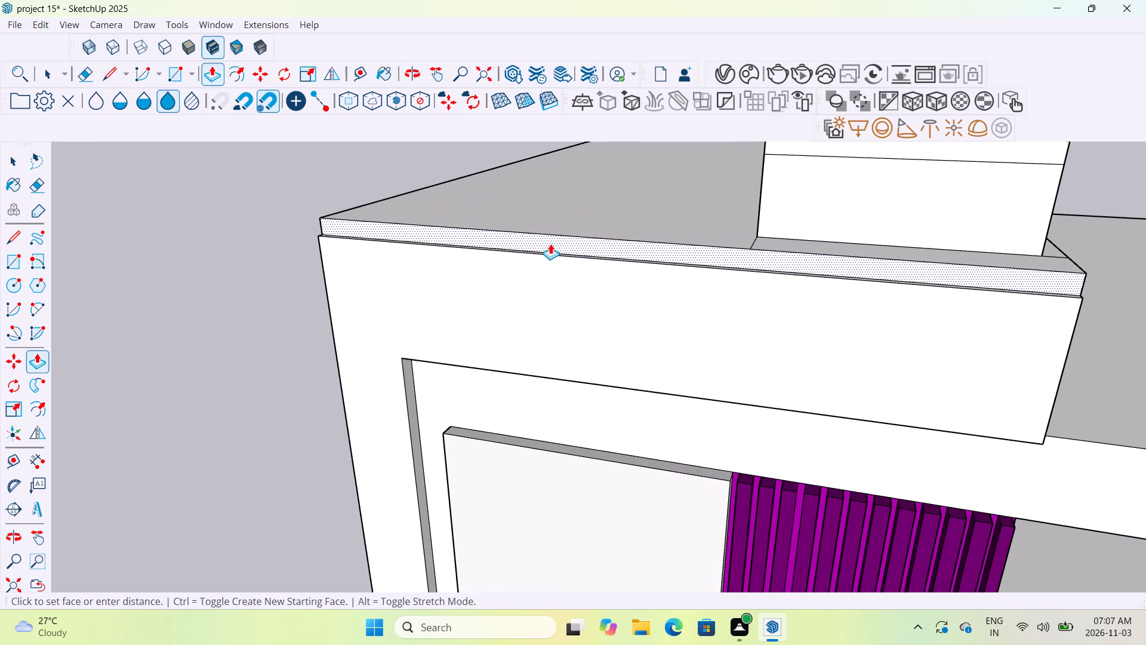
middle_click_drag(545, 251, 731, 302)
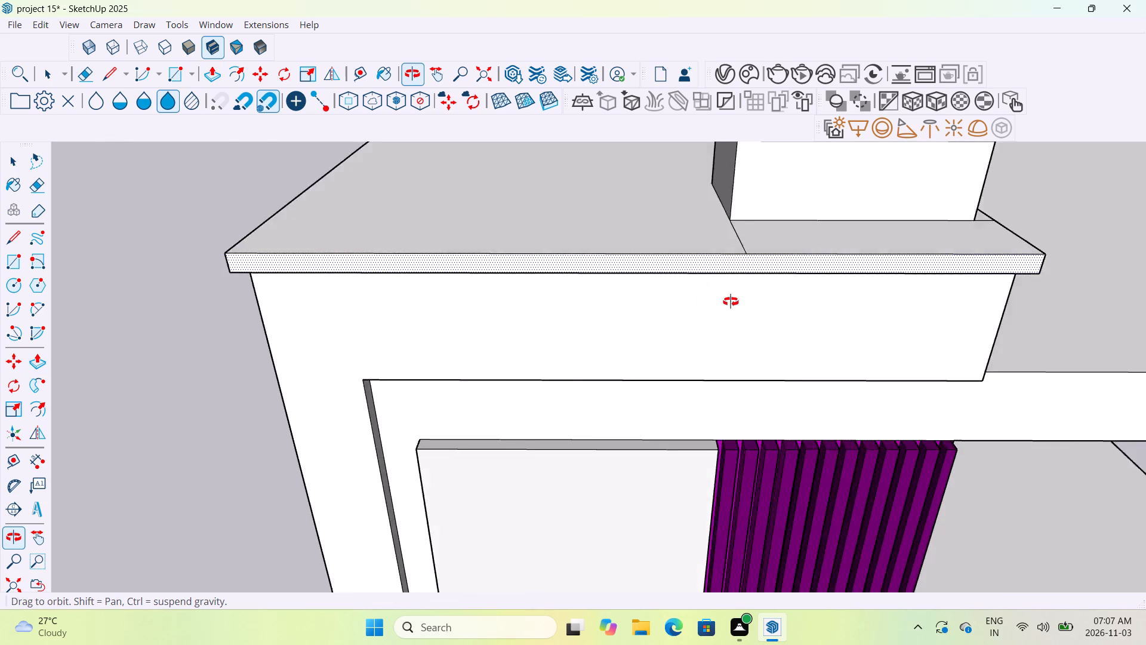
middle_click_drag(731, 302, 915, 243)
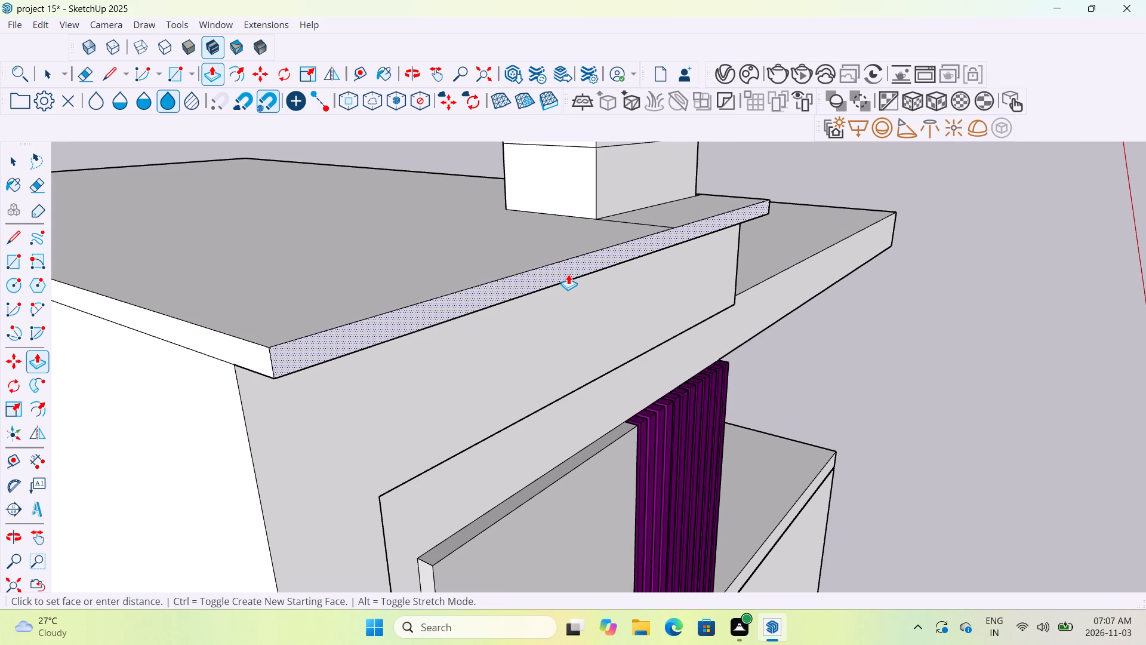
type("5\"")
key("Return")
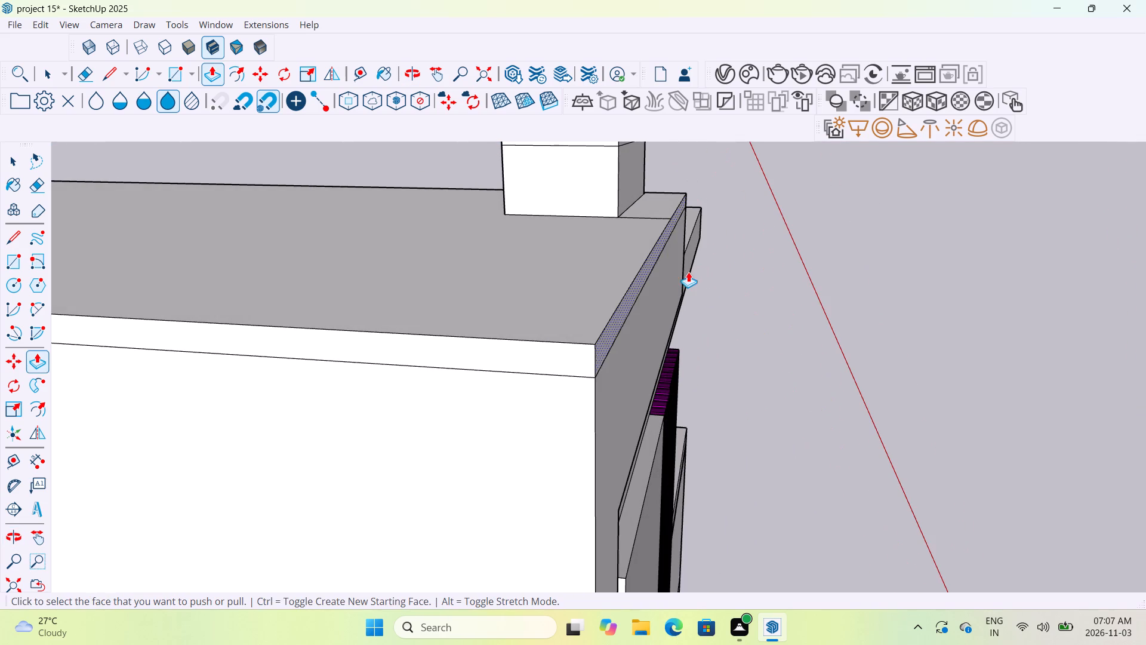
Push/Pull the same roof slab front edge a further 5" outward to overhang the front wall.
left_click(629, 293)
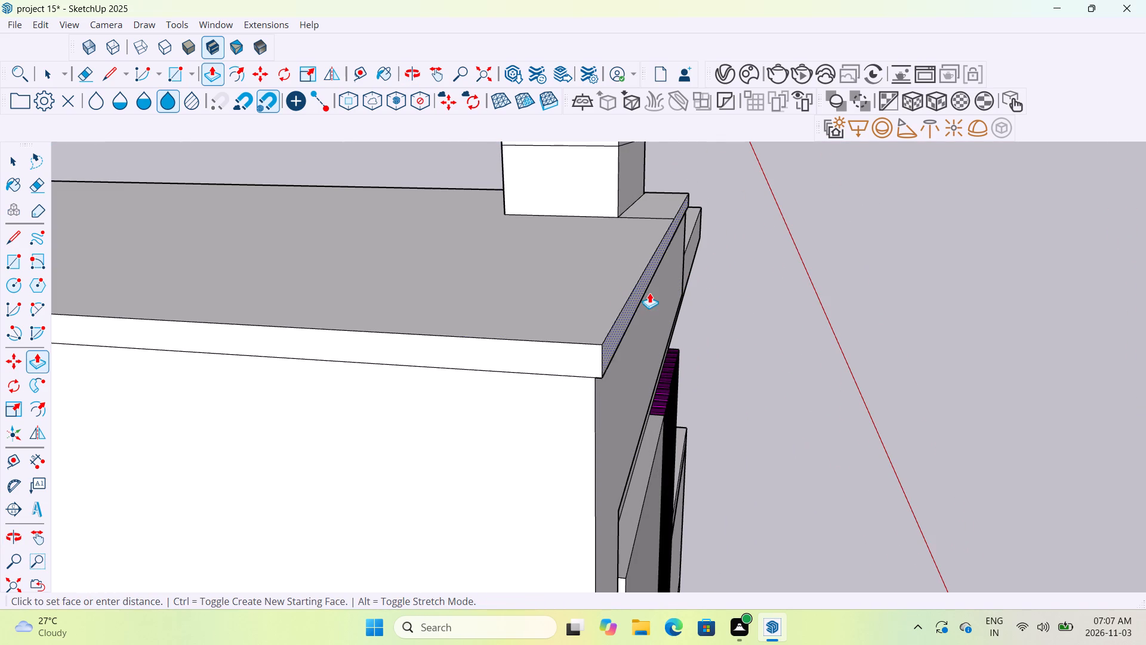
type("5\"")
key("Return")
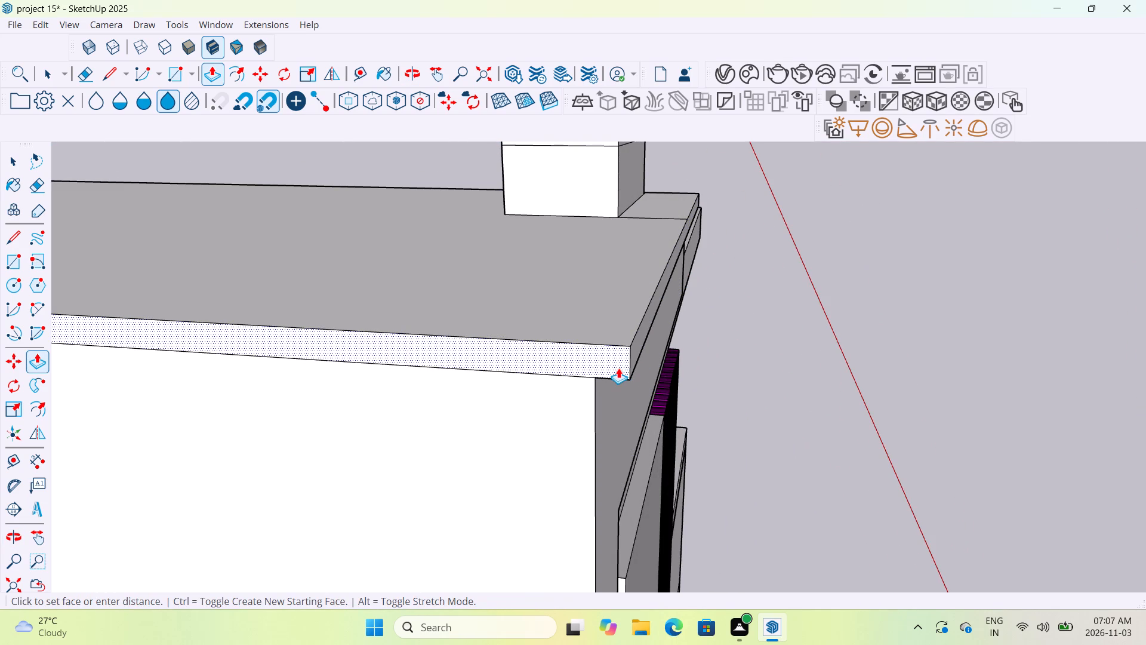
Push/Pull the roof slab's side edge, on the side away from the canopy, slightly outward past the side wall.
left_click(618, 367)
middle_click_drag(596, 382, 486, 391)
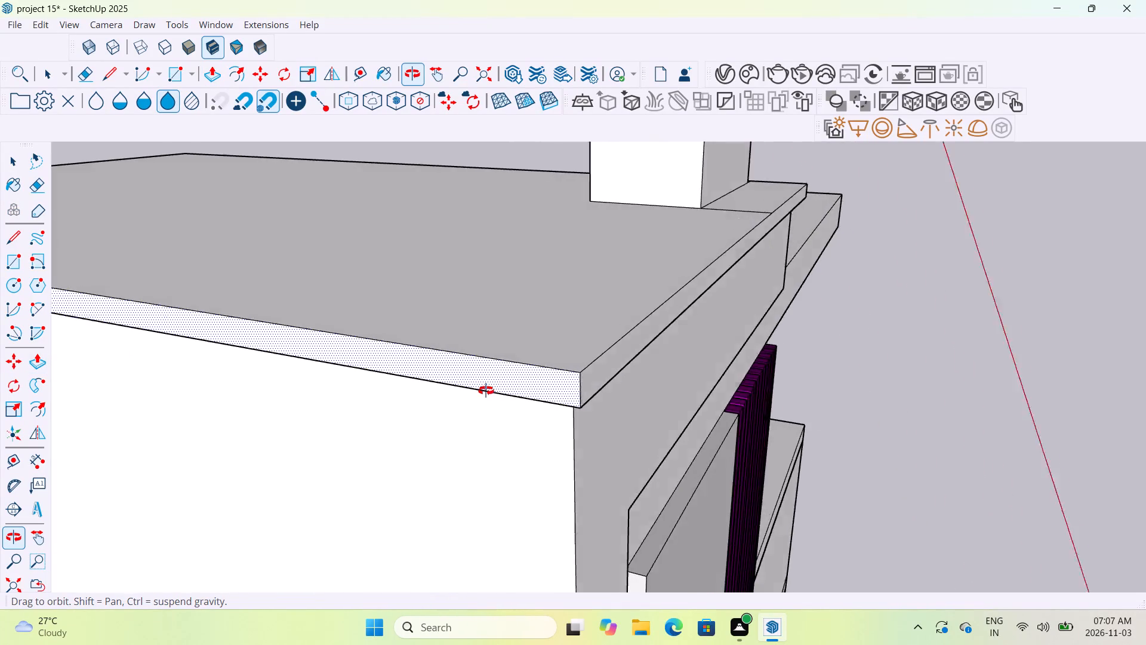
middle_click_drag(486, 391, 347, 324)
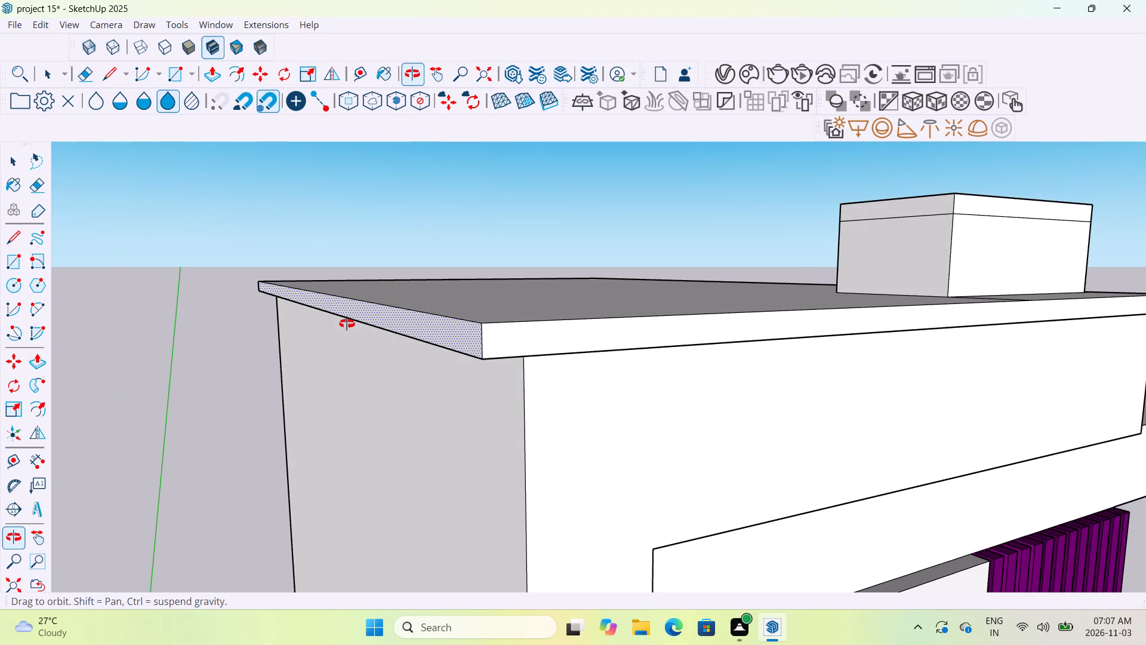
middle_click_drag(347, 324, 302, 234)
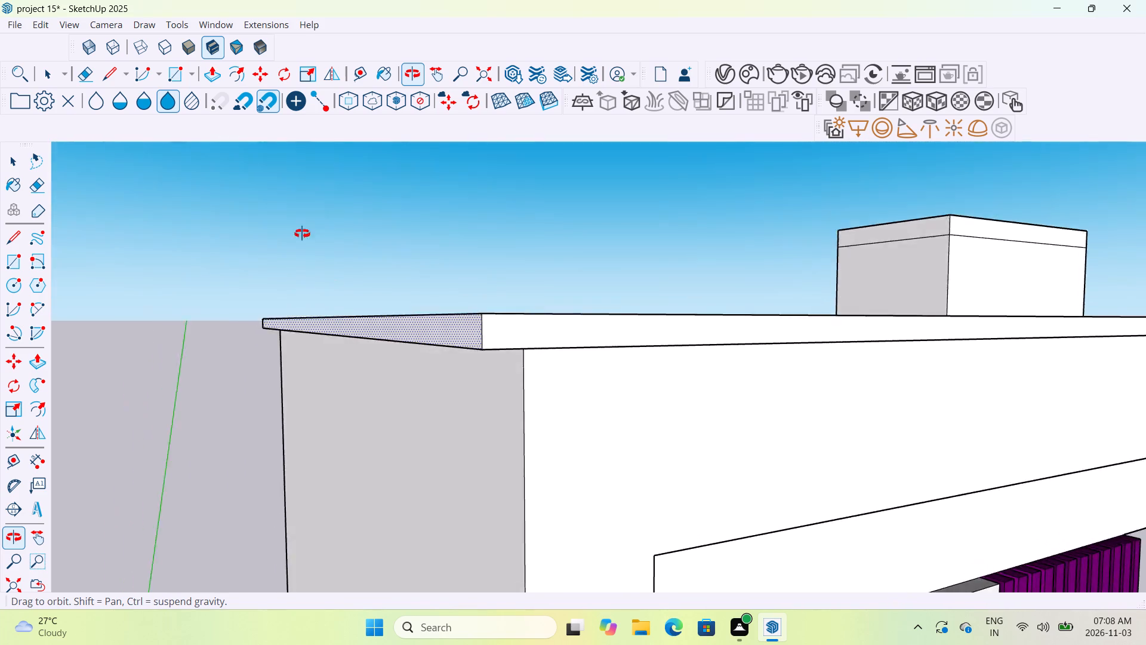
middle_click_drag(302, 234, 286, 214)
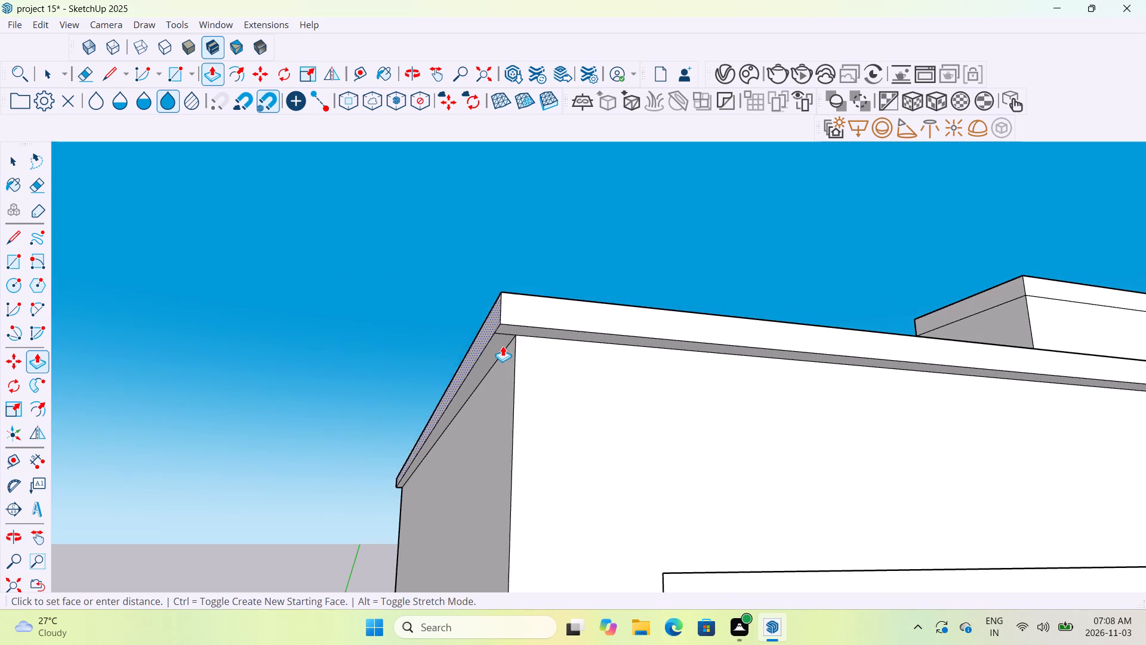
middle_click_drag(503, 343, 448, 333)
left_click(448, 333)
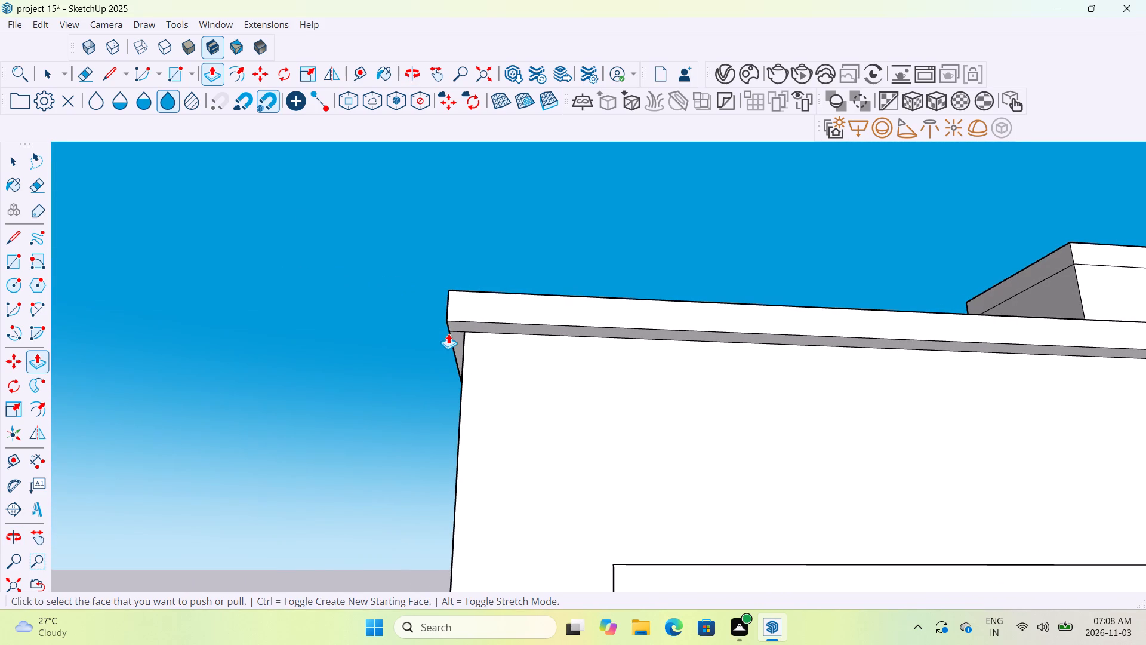
Push/Pull the tall volume's roof slab edge on the canopy side slightly outward past the wall.
scroll(635, 327, "down", 15)
middle_click_drag(895, 360, 871, 437)
scroll(907, 365, "up", 12)
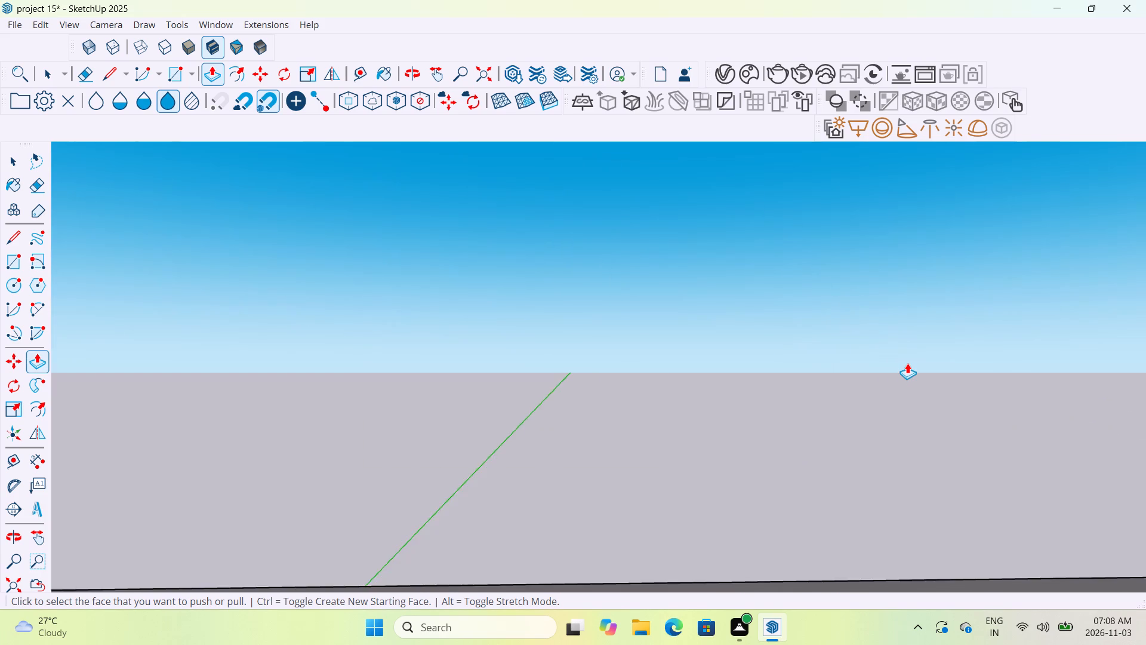
scroll(907, 363, "down", 6)
scroll(866, 336, "up", 2)
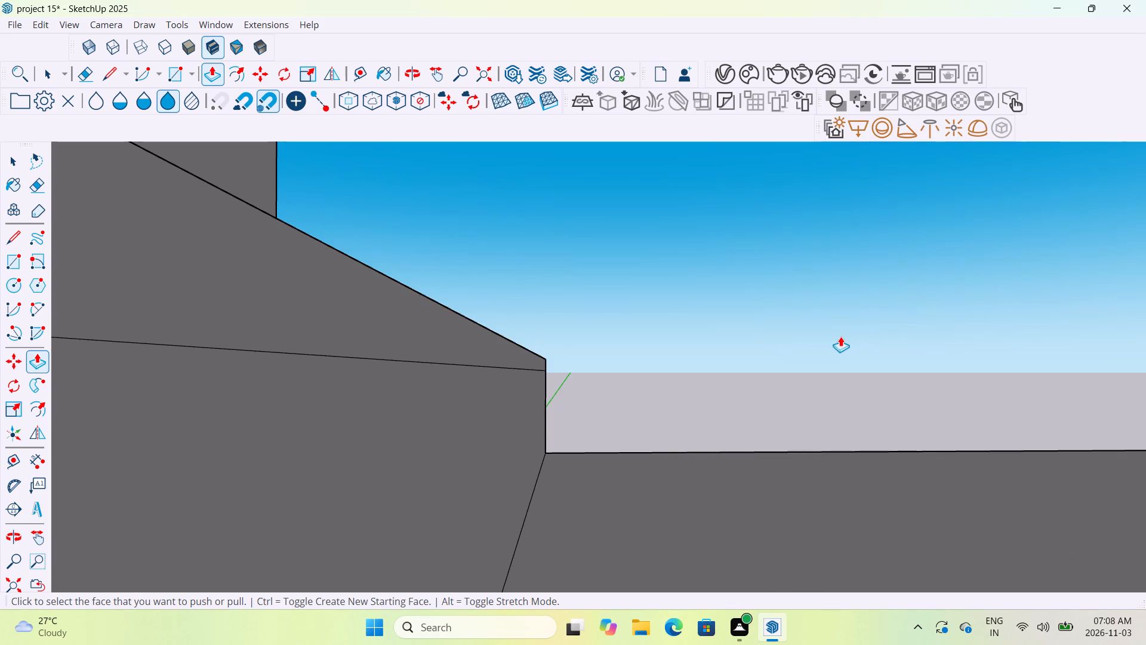
scroll(692, 370, "down", 3)
middle_click_drag(679, 398, 680, 415)
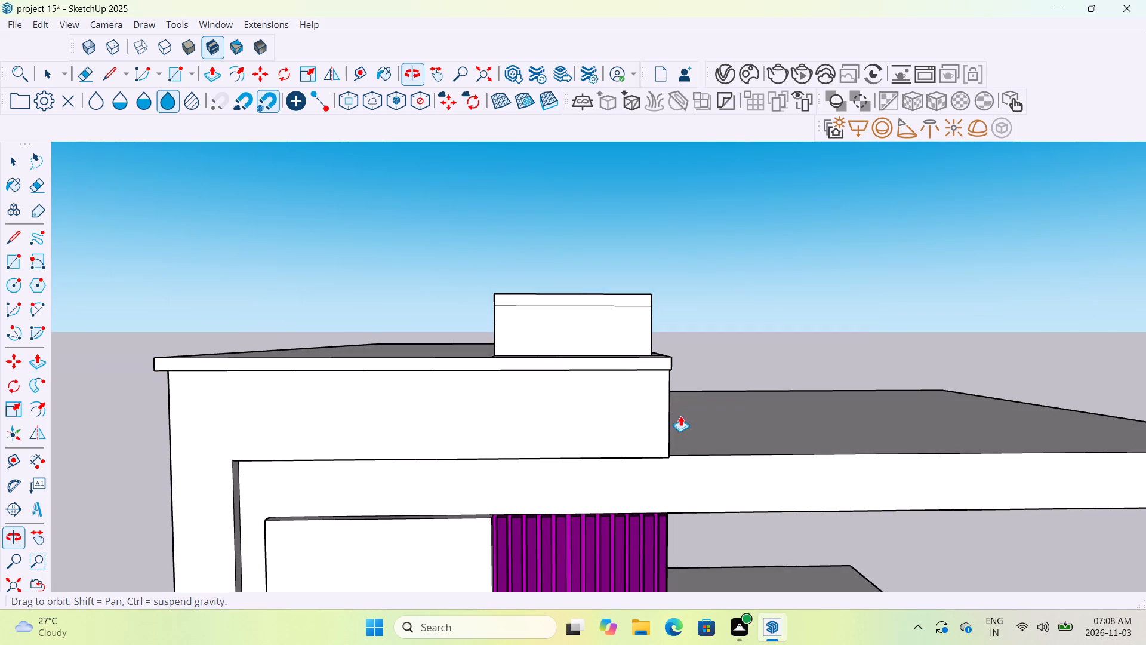
middle_click_drag(680, 404, 598, 409)
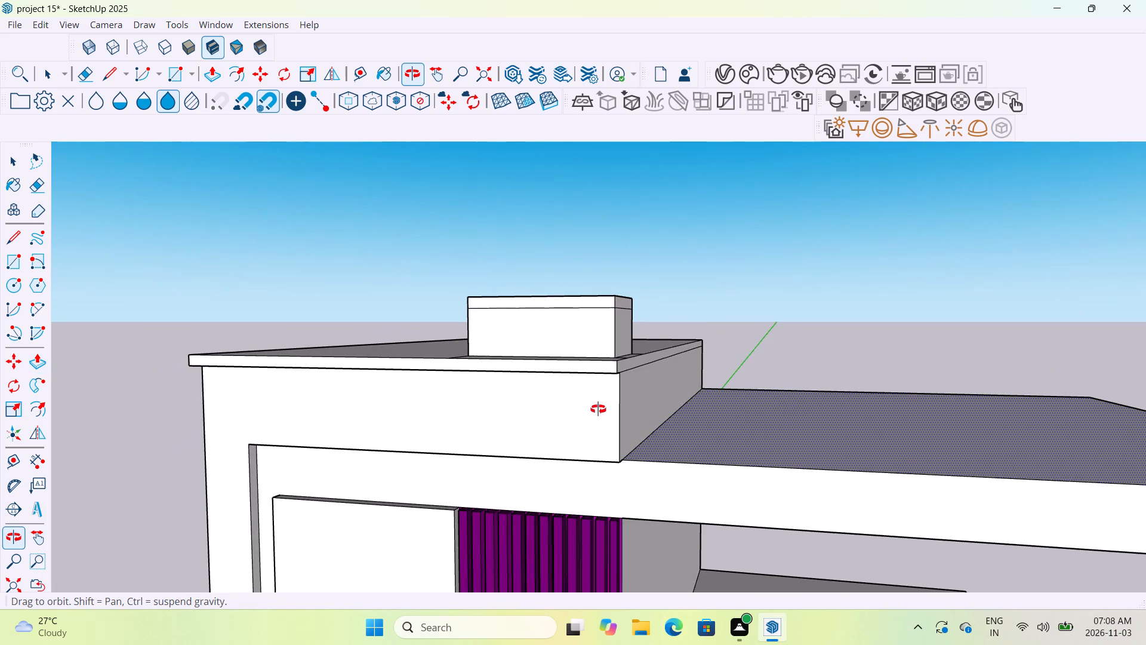
middle_click_drag(598, 409, 533, 417)
left_click(588, 364)
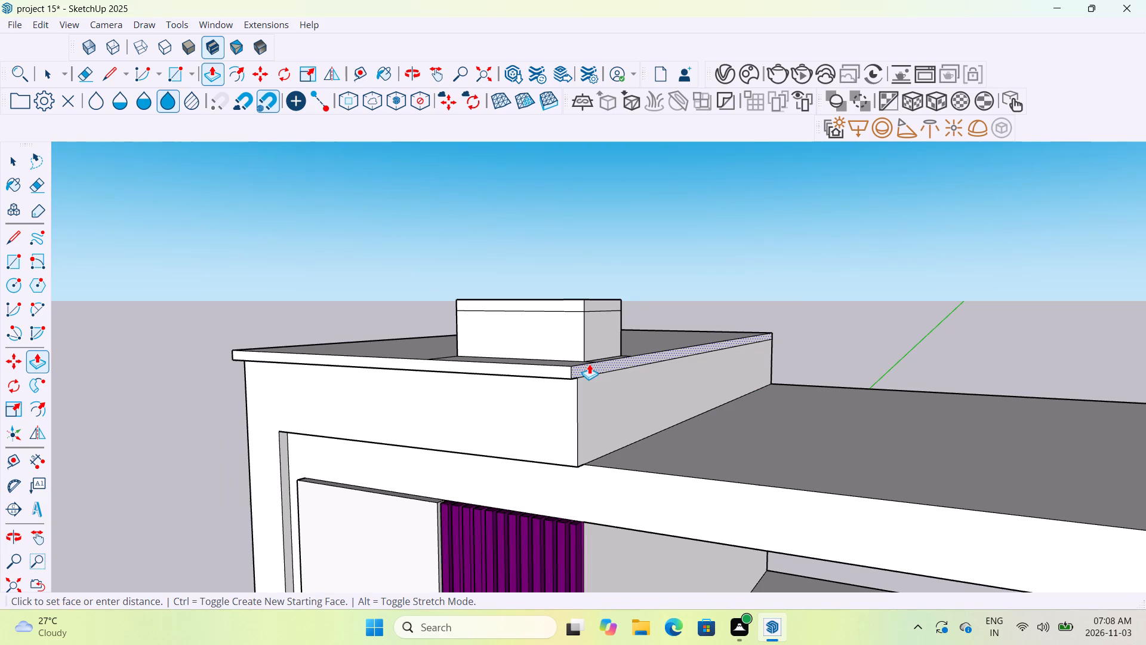
middle_click_drag(593, 365, 664, 365)
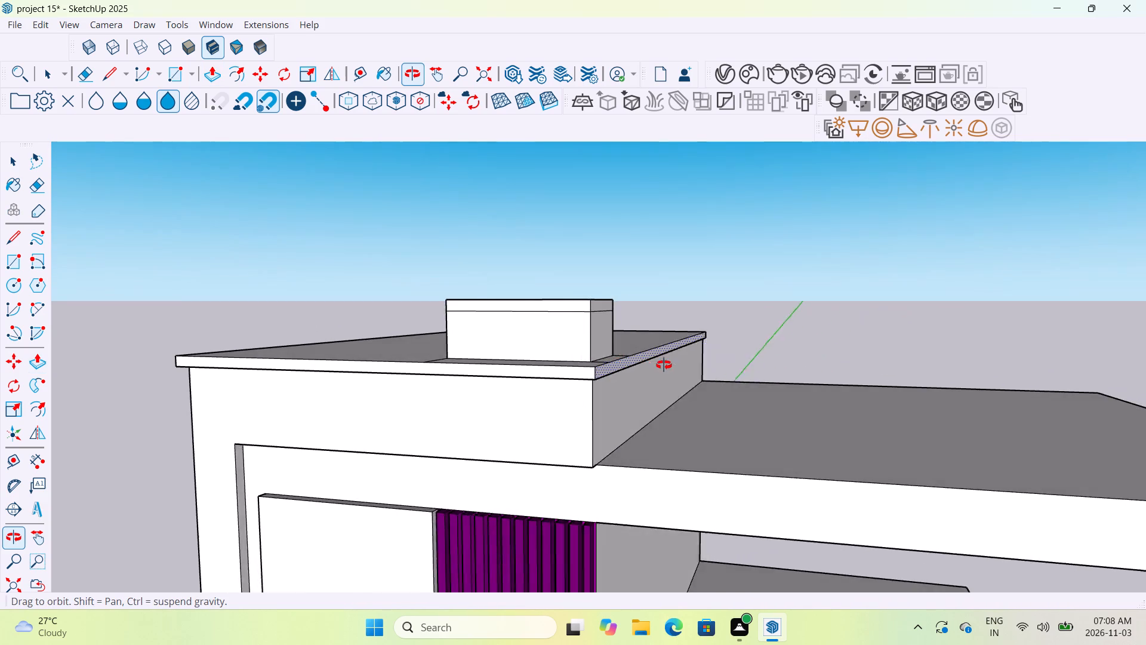
middle_click_drag(664, 365, 740, 360)
left_click(740, 360)
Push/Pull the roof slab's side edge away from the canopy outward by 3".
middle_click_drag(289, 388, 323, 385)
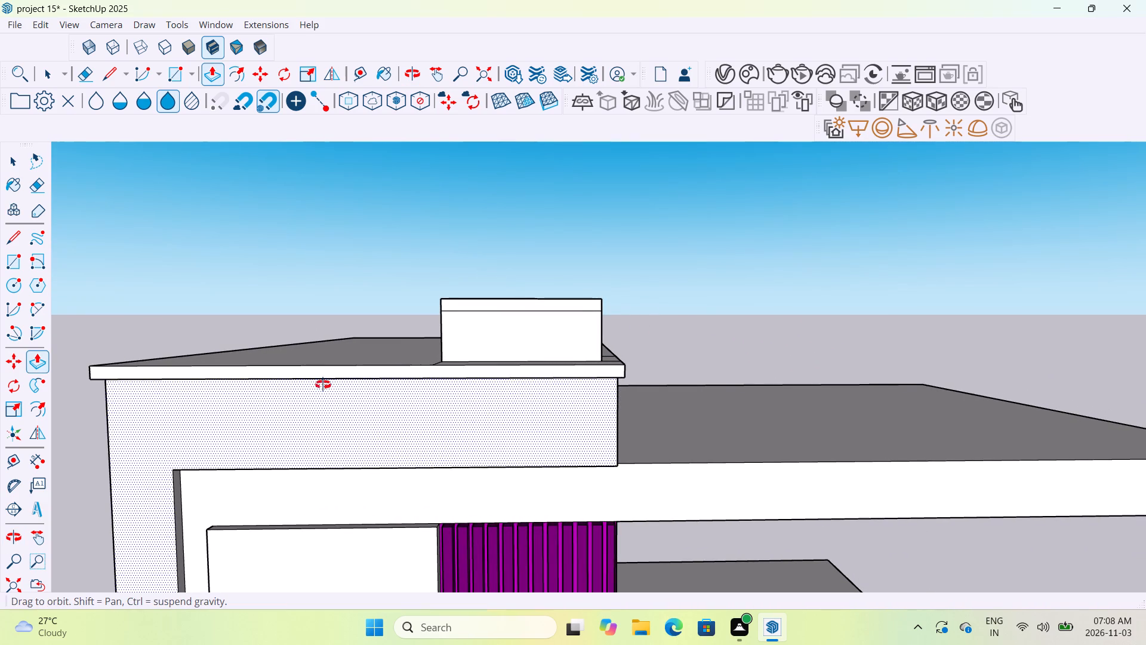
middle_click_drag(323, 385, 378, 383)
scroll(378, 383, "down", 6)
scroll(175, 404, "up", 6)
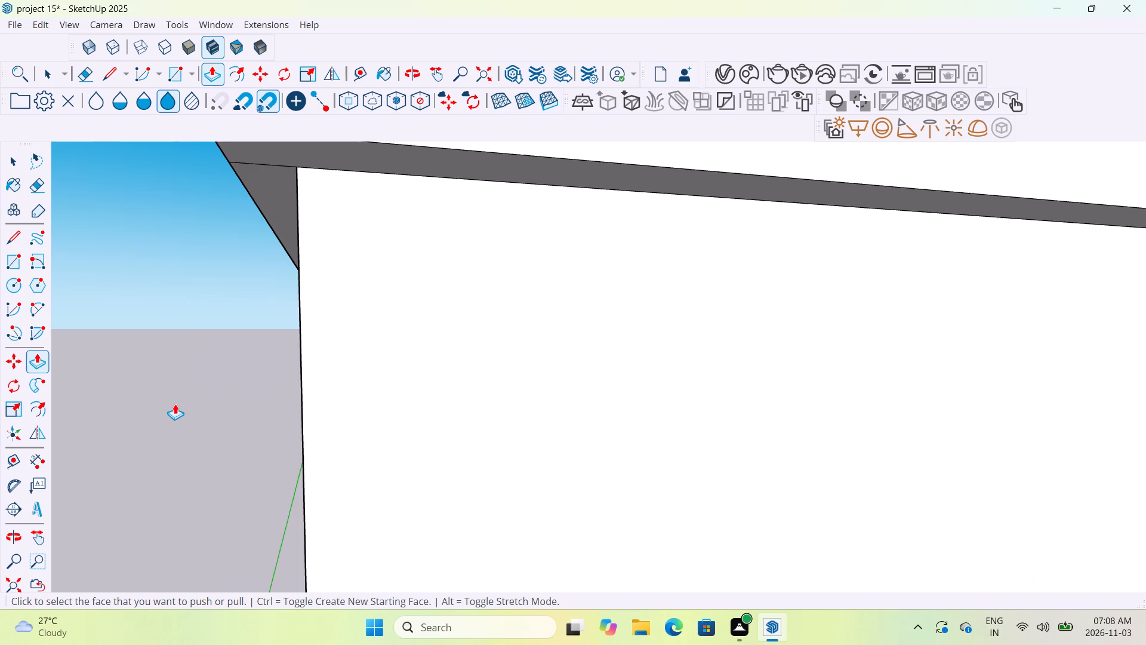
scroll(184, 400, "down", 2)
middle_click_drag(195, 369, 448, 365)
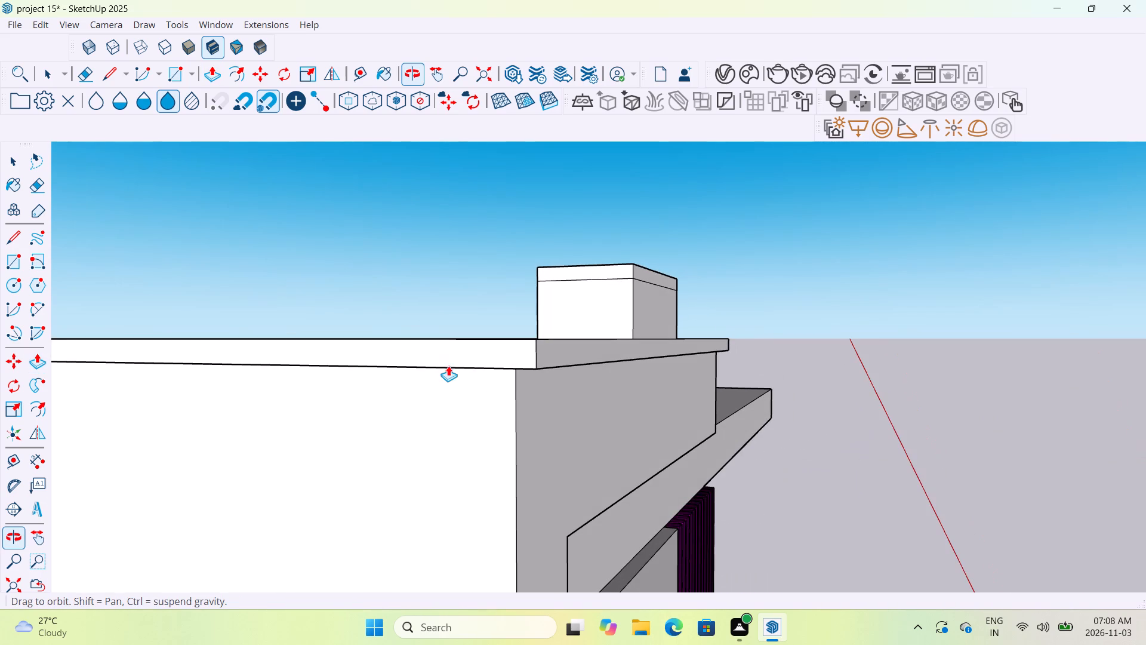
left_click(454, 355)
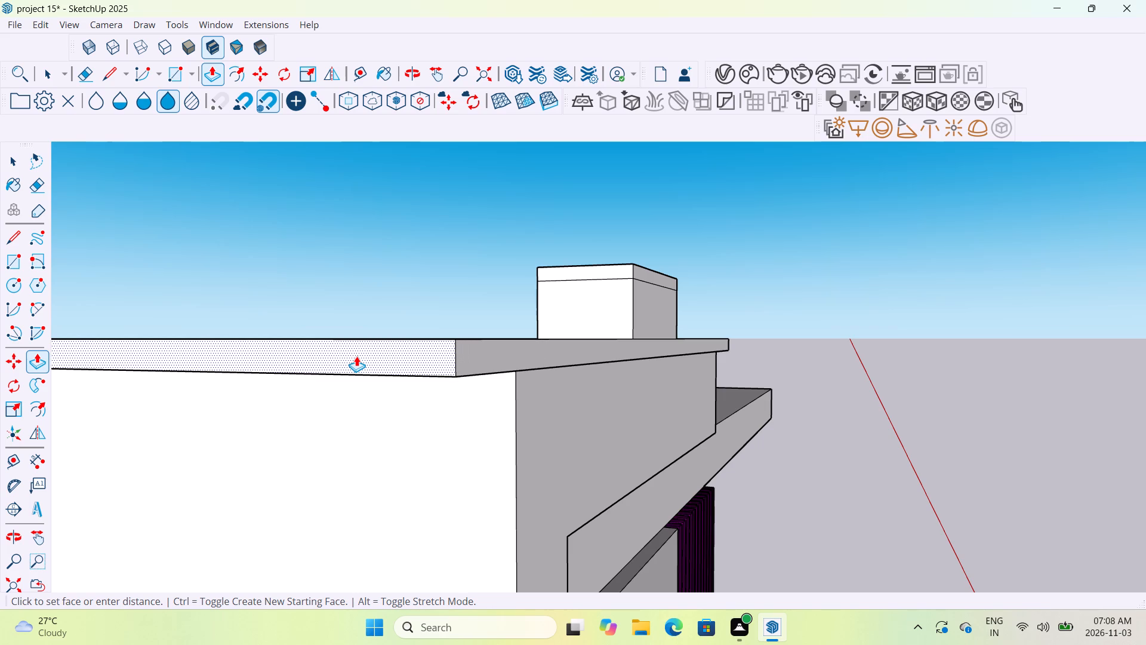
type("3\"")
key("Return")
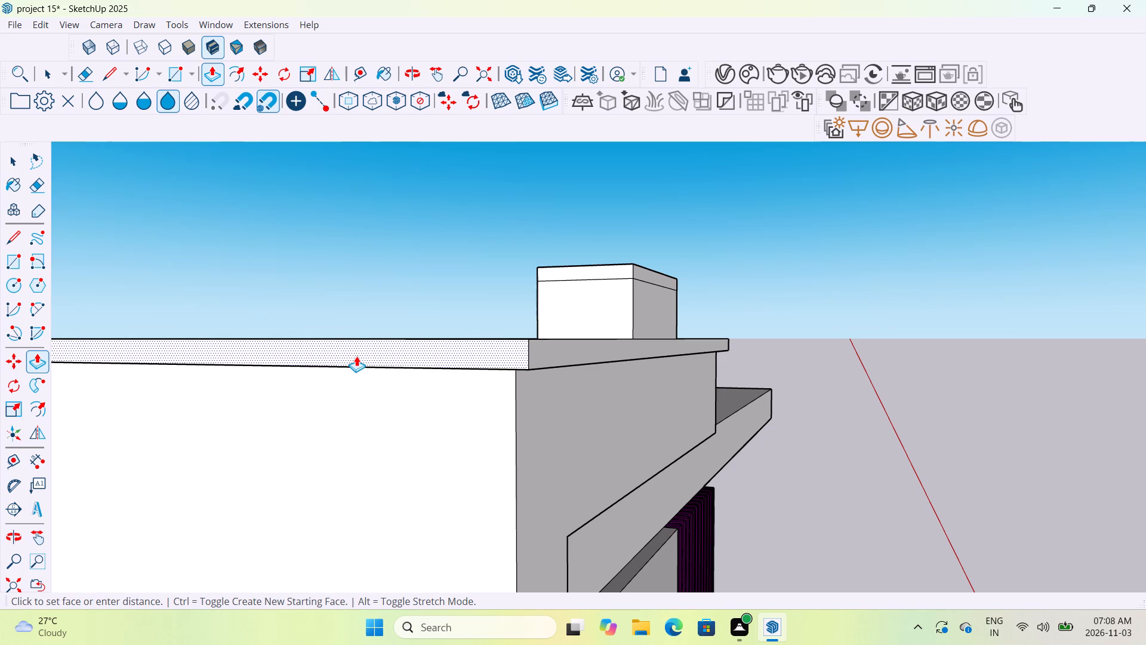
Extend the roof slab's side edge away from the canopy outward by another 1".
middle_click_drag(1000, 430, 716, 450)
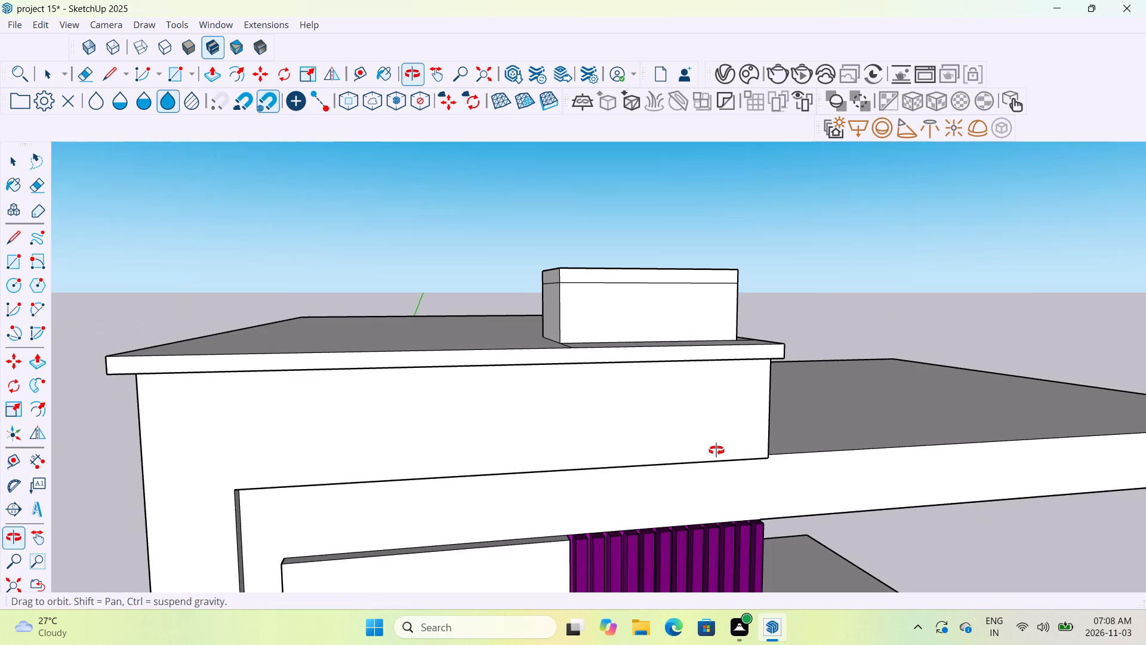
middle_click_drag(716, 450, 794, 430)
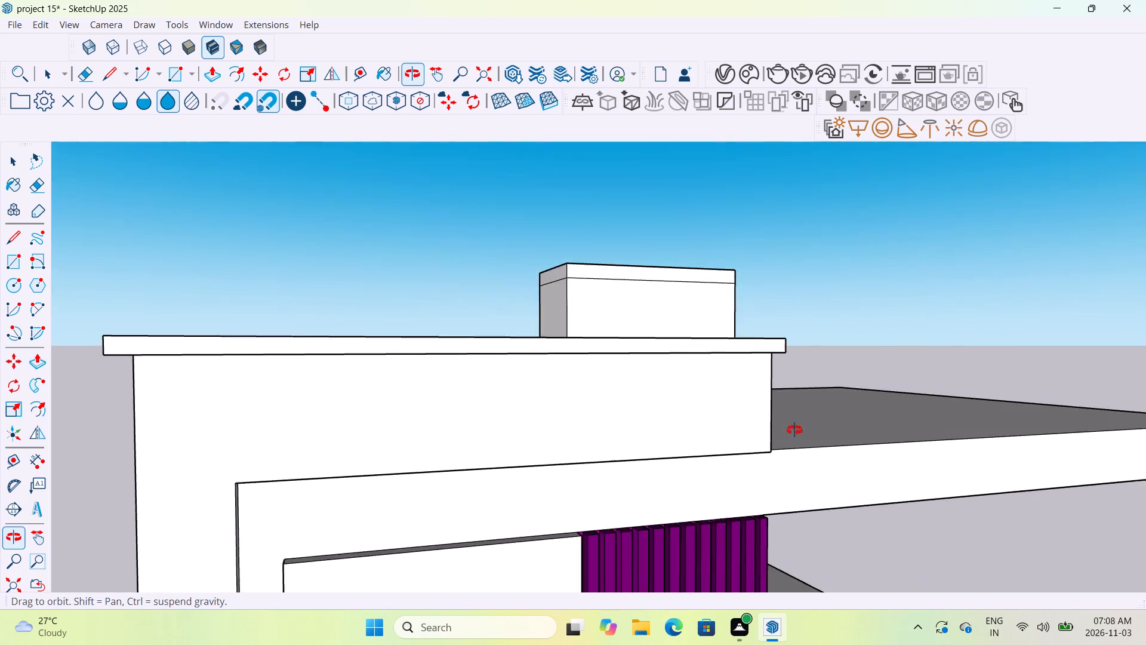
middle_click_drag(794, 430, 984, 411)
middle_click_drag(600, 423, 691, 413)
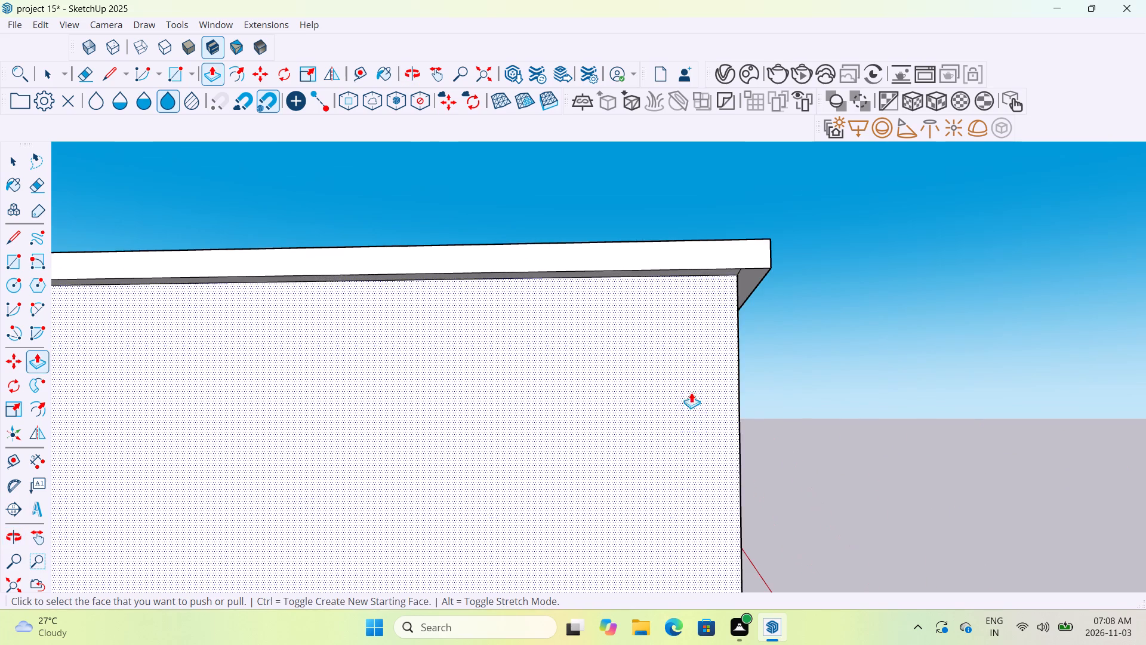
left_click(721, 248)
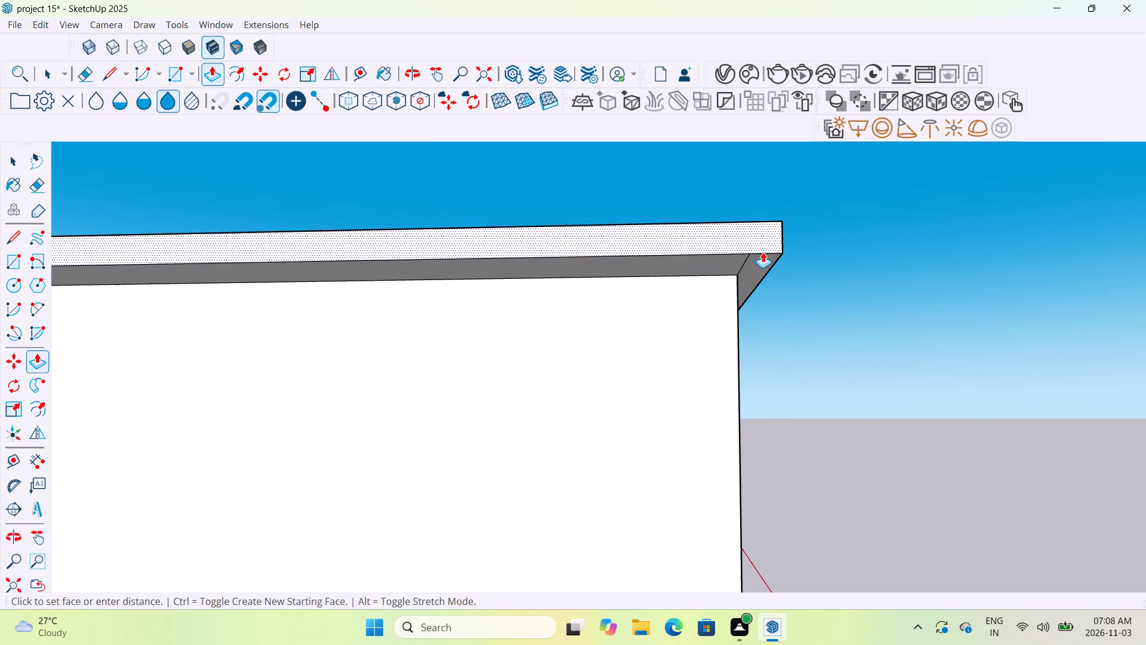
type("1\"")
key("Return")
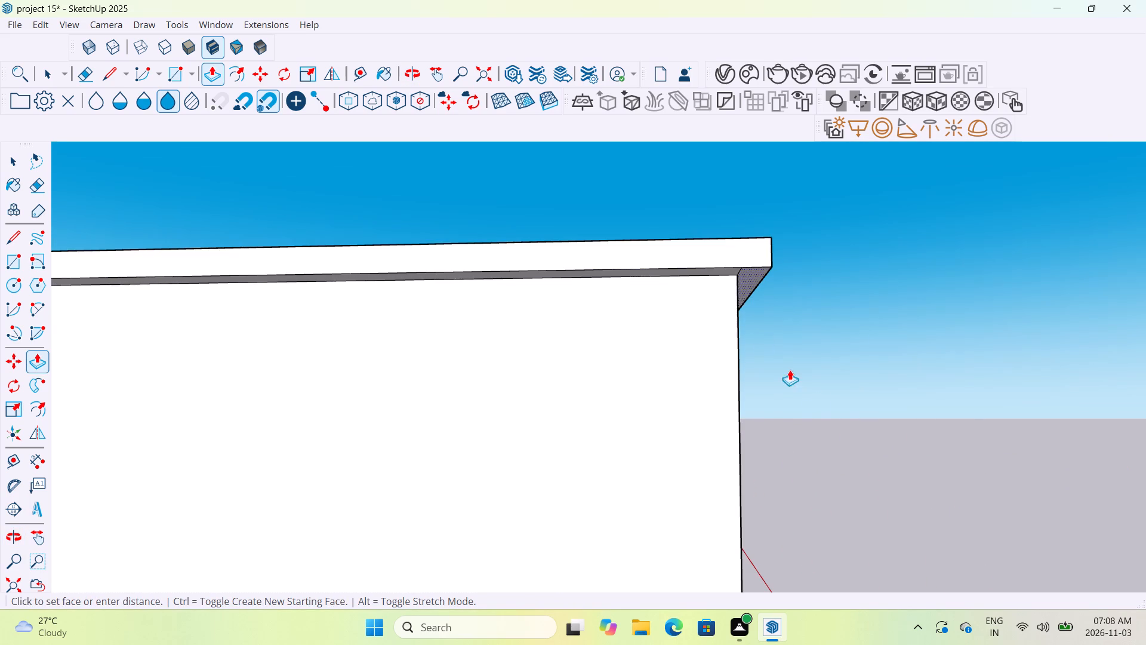
Push/Pull the roof slab's side edge away from the canopy back flush with the tall volume's side wall.
middle_click_drag(847, 407, 487, 433)
scroll(487, 433, "down", 1)
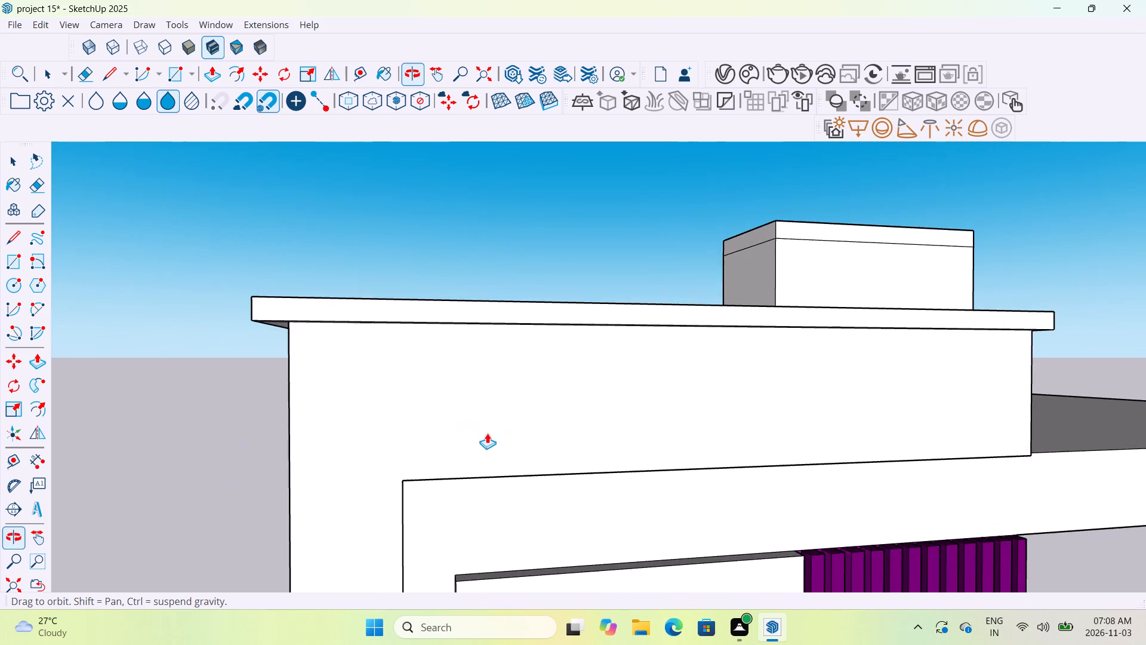
scroll(487, 433, "down", 4)
middle_click_drag(497, 417, 498, 456)
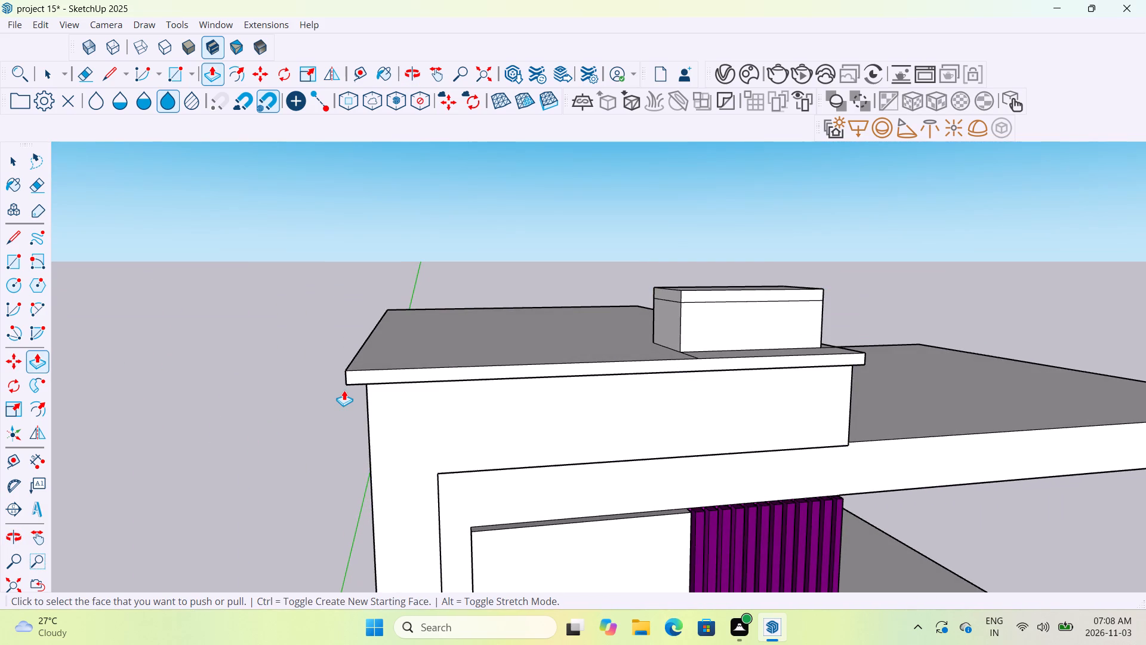
scroll(344, 390, "up", 5)
scroll(352, 376, "down", 6)
middle_click_drag(355, 374, 486, 379)
left_click(440, 374)
left_click(436, 419)
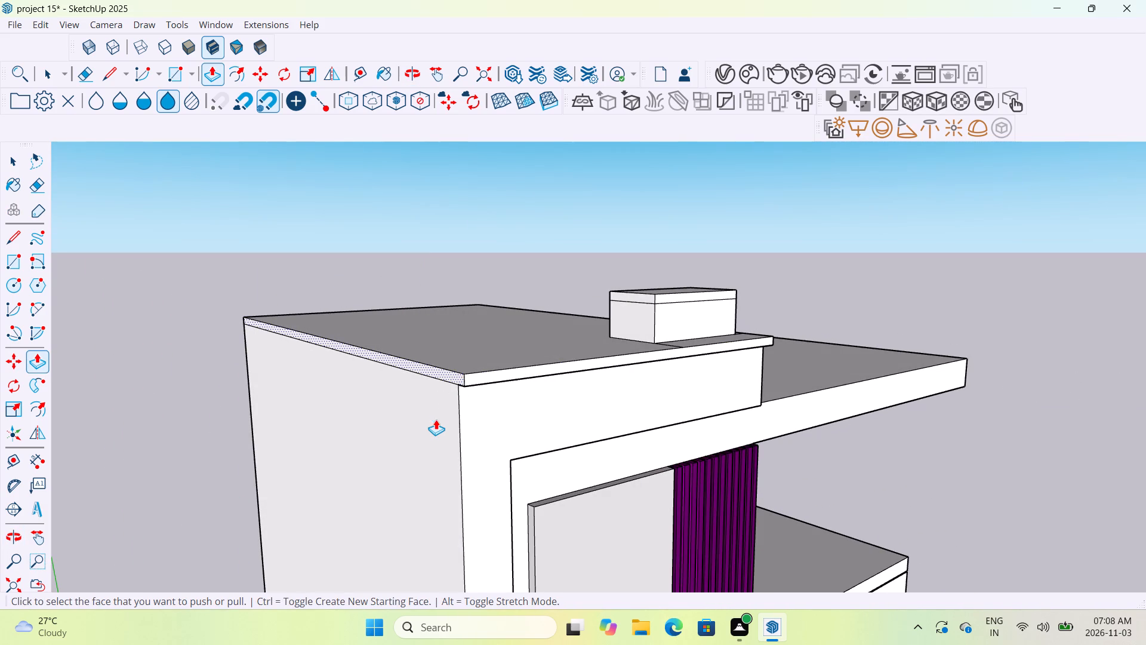
Push/Pull the roof slab's flush side edge, on the side away from the canopy, outward by 1".
left_click(455, 373)
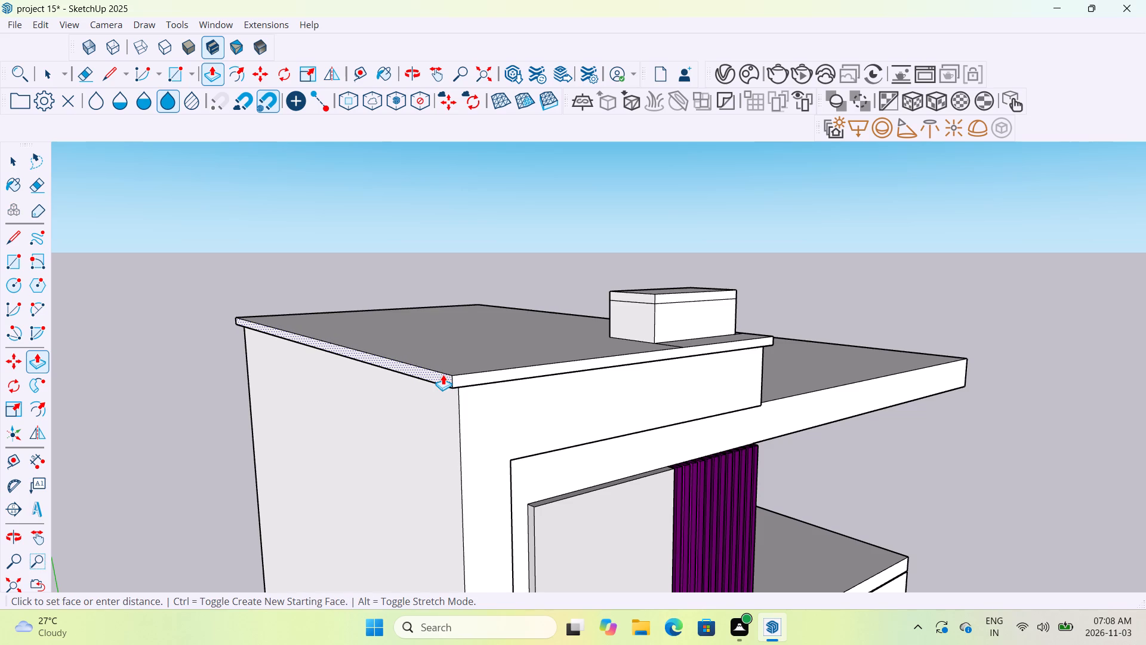
type("1\"")
key("Return")
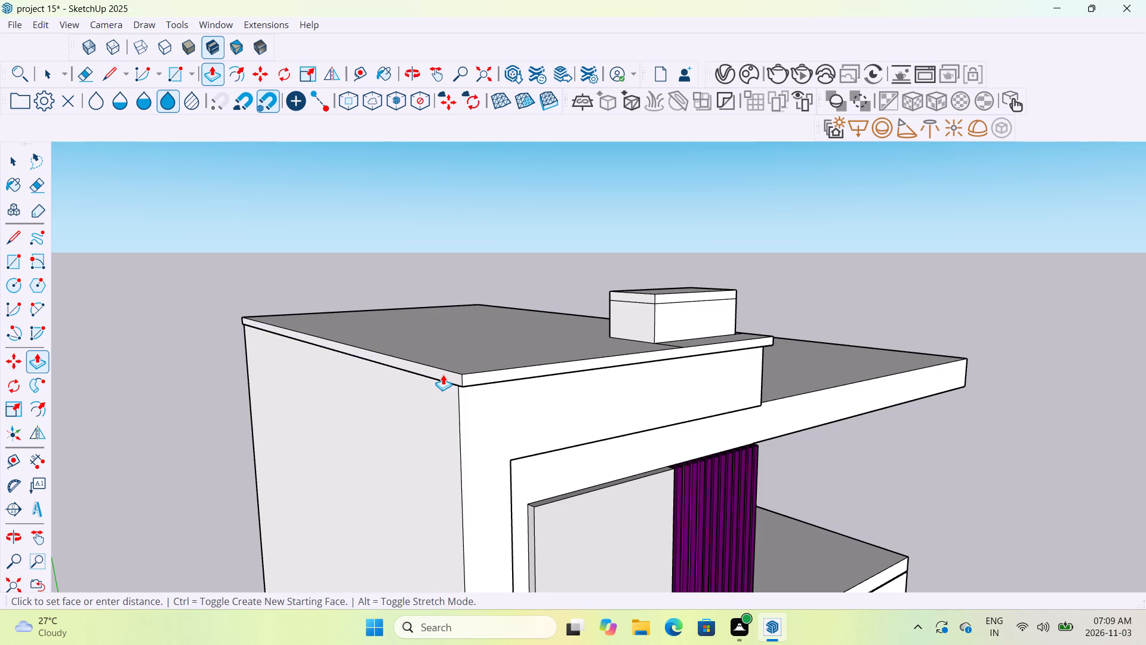
Push/Pull the roof slab's side edge, on the side away from the canopy, outward by 1".
middle_click_drag(494, 417, 430, 432)
scroll(430, 432, "up", 1)
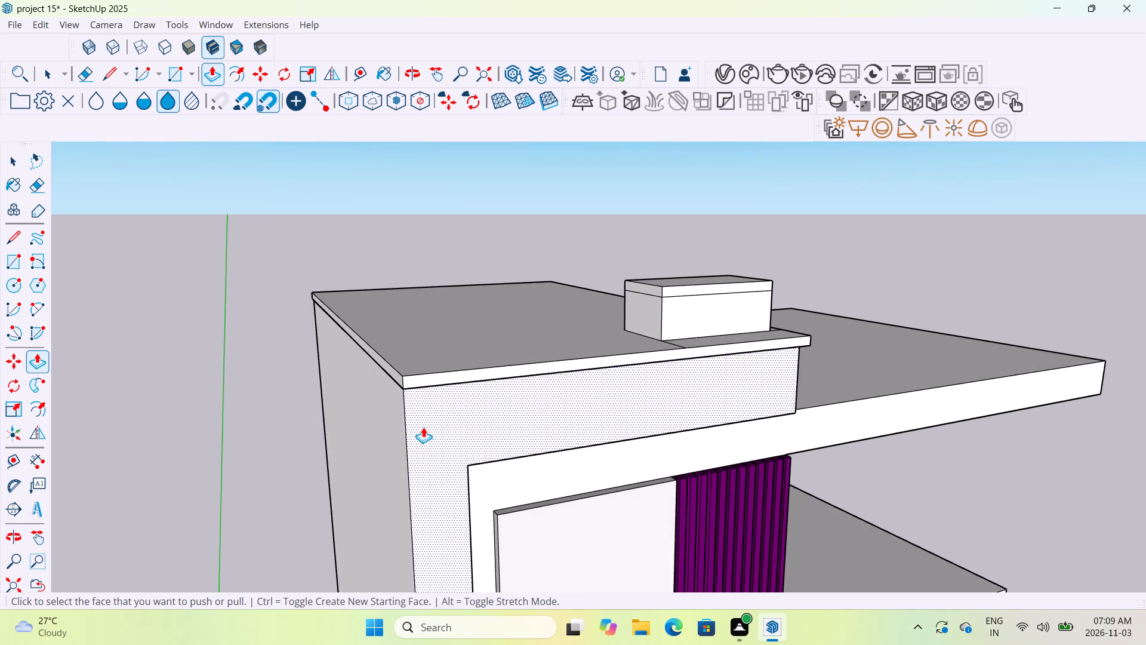
scroll(401, 402, "up", 5)
left_click(396, 359)
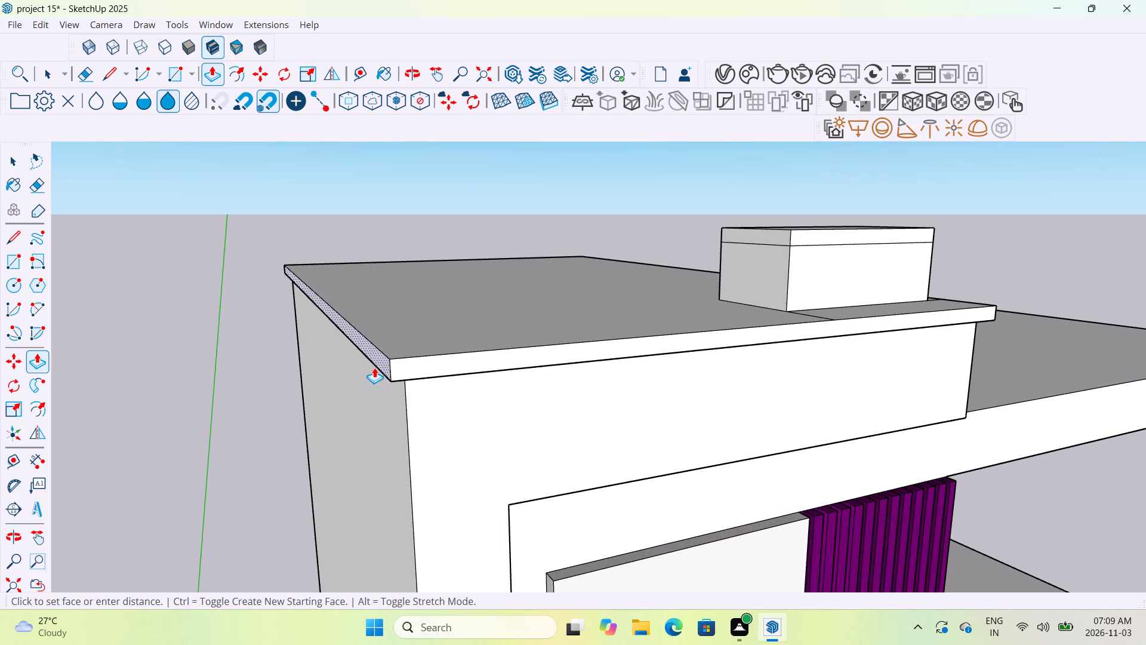
key("1")
key("shift+quotedbl")
key("Return")
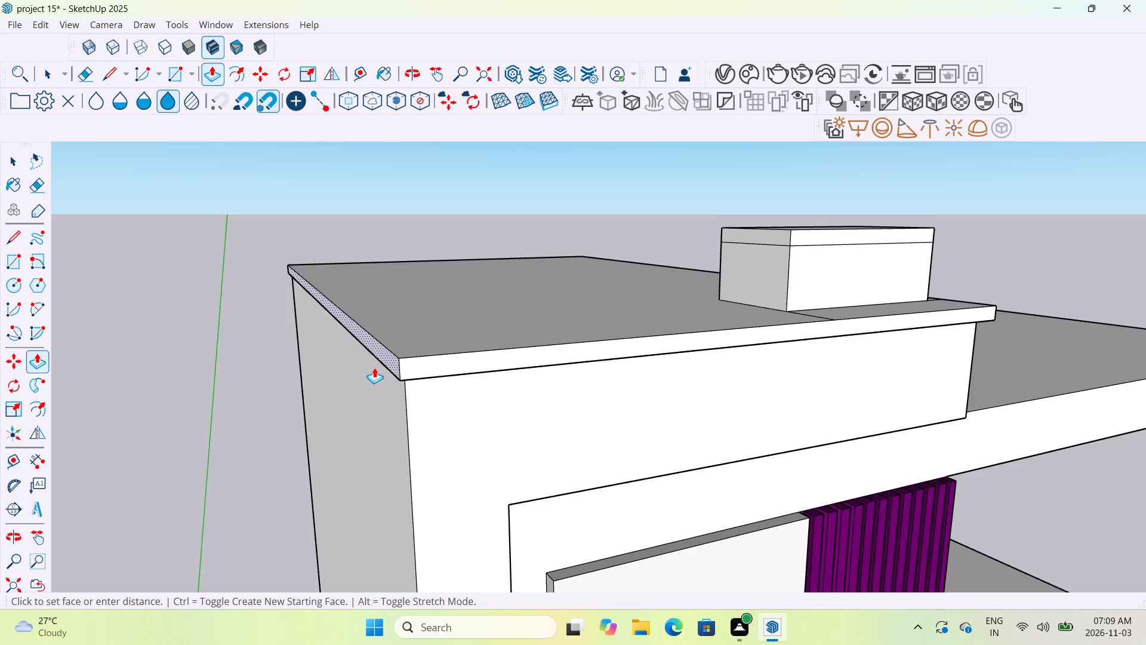
Push/Pull the roof slab's canopy-side edge back flush with the tall volume's side wall.
middle_click_drag(590, 428, 516, 430)
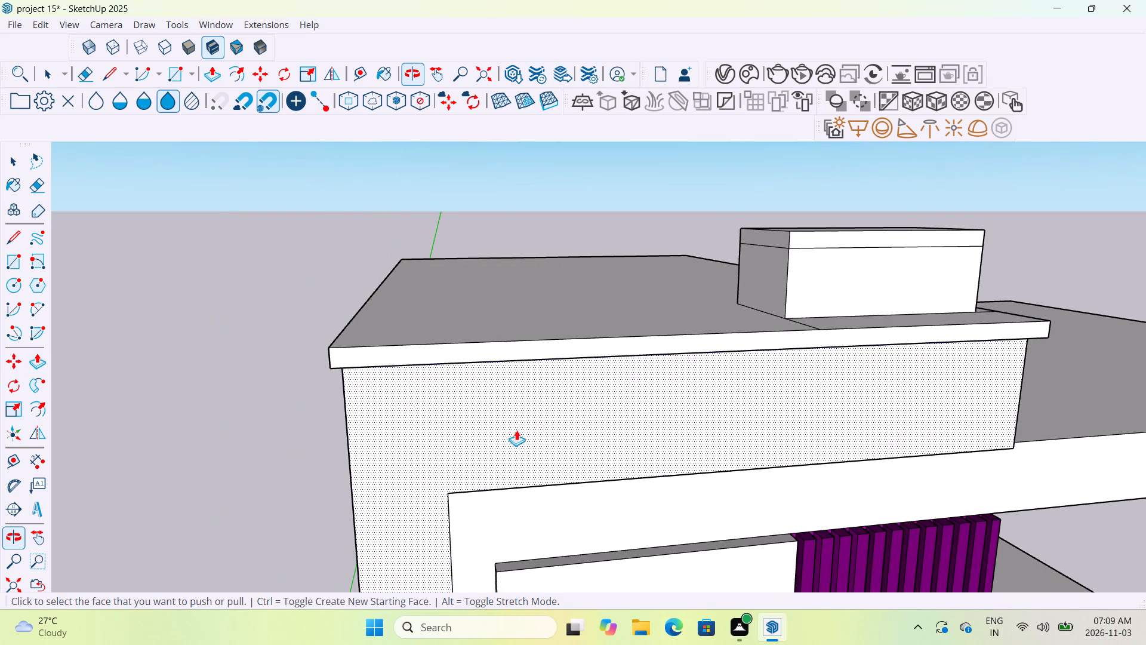
middle_click_drag(1079, 370, 760, 408)
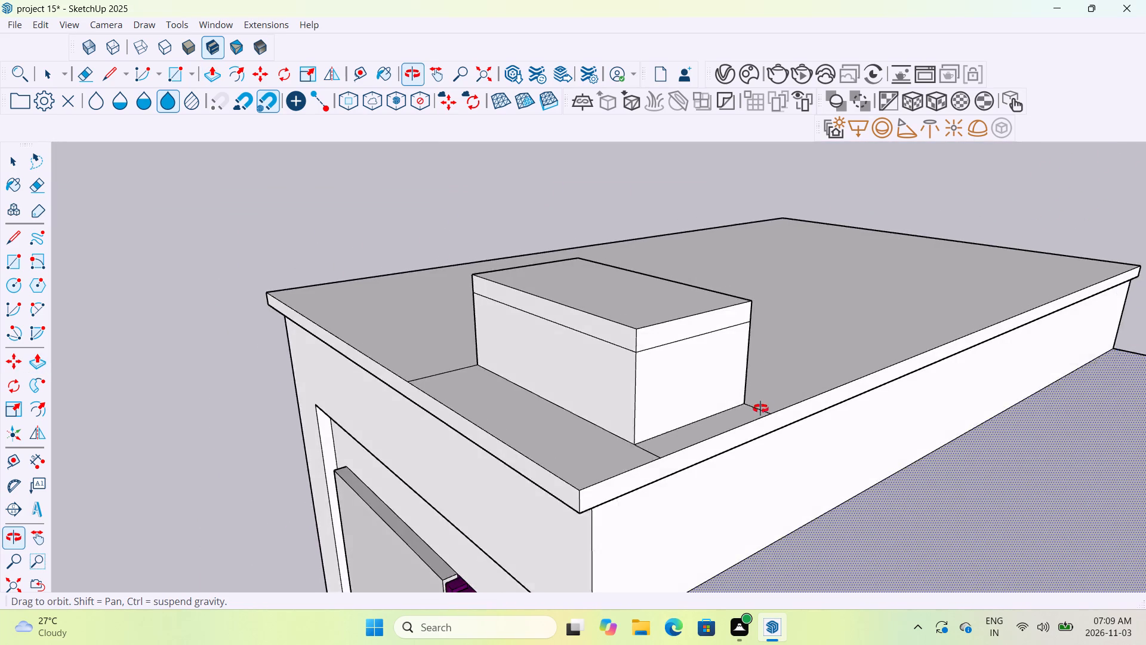
middle_click_drag(760, 408, 775, 384)
middle_click_drag(785, 373, 803, 350)
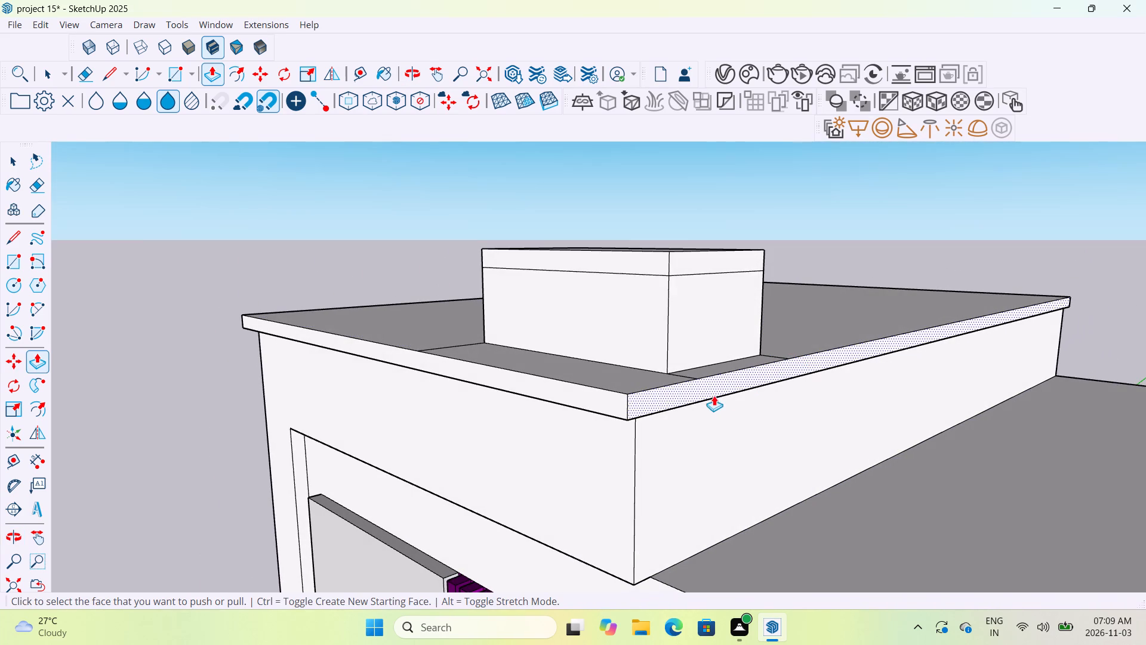
left_click(720, 383)
left_click(717, 432)
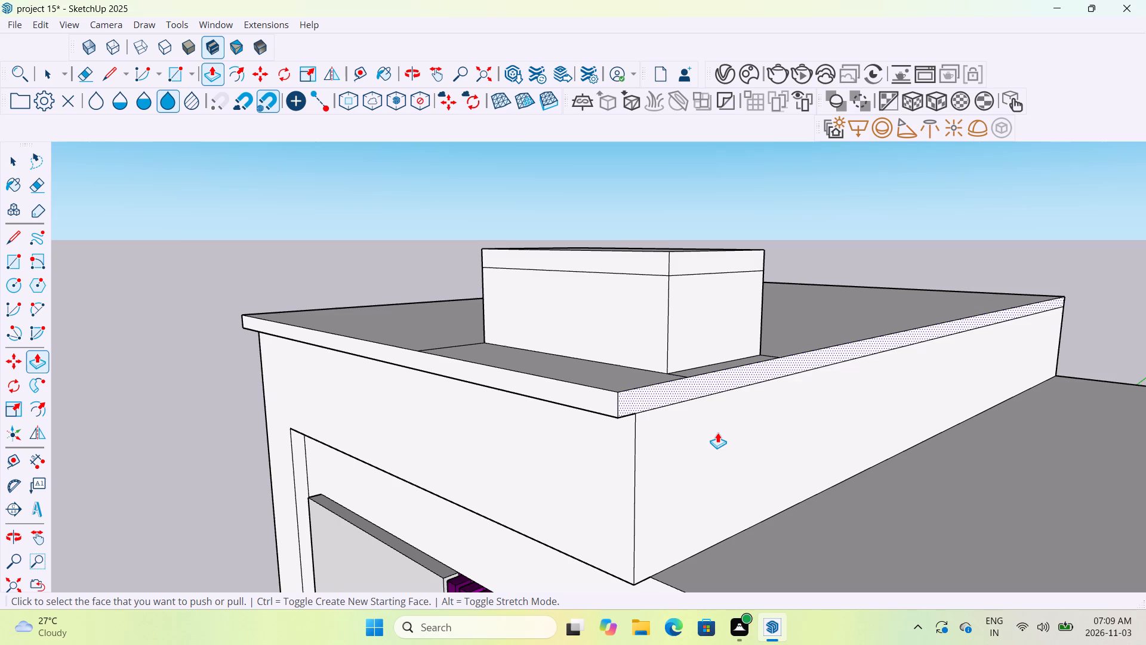
Push/Pull the roof slab's flush canopy-side edge outward by 1".
left_click(699, 376)
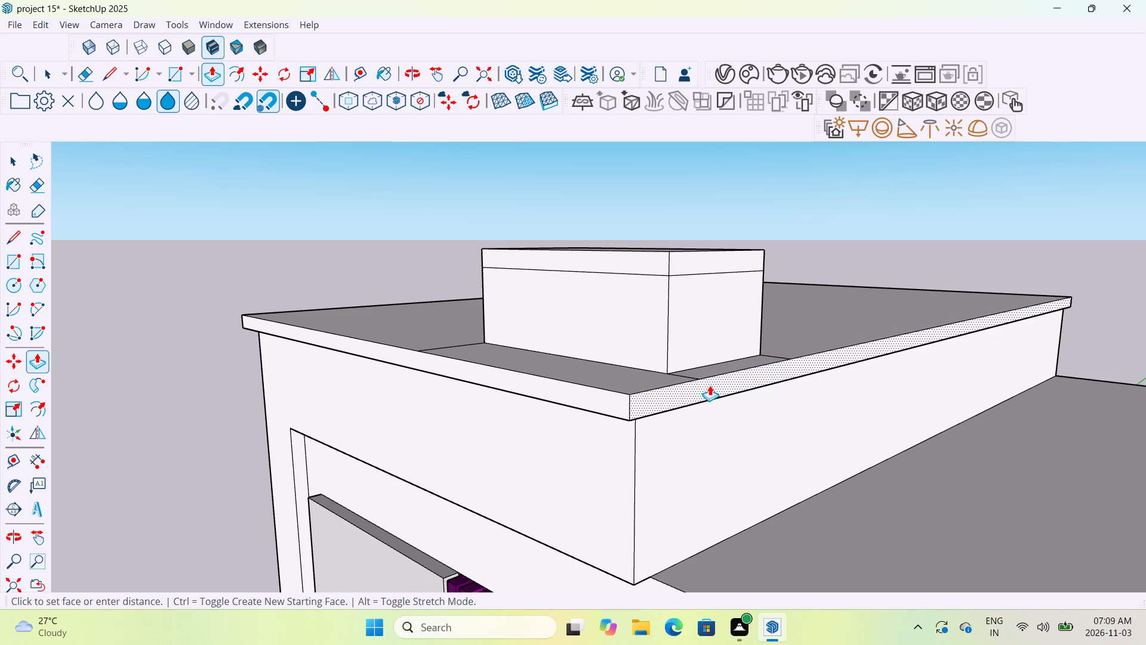
key("1")
key("shift+quotedbl")
key("Return")
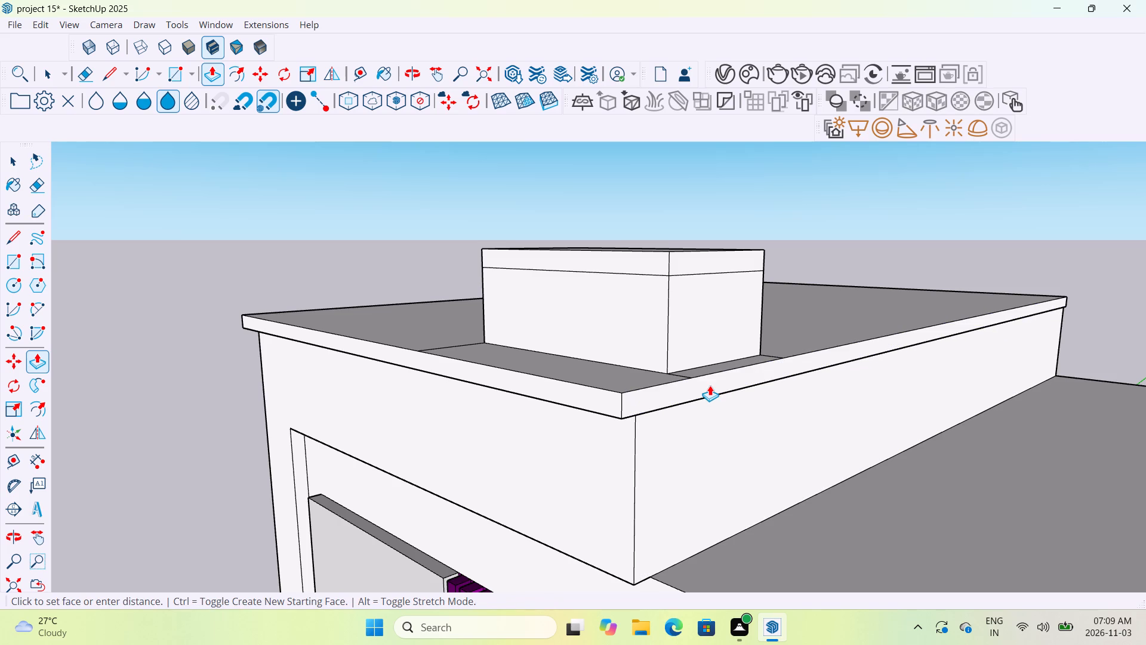
Push/Pull the front face of the small rooftop box's cap band outward by 1".
middle_click_drag(702, 435, 830, 429)
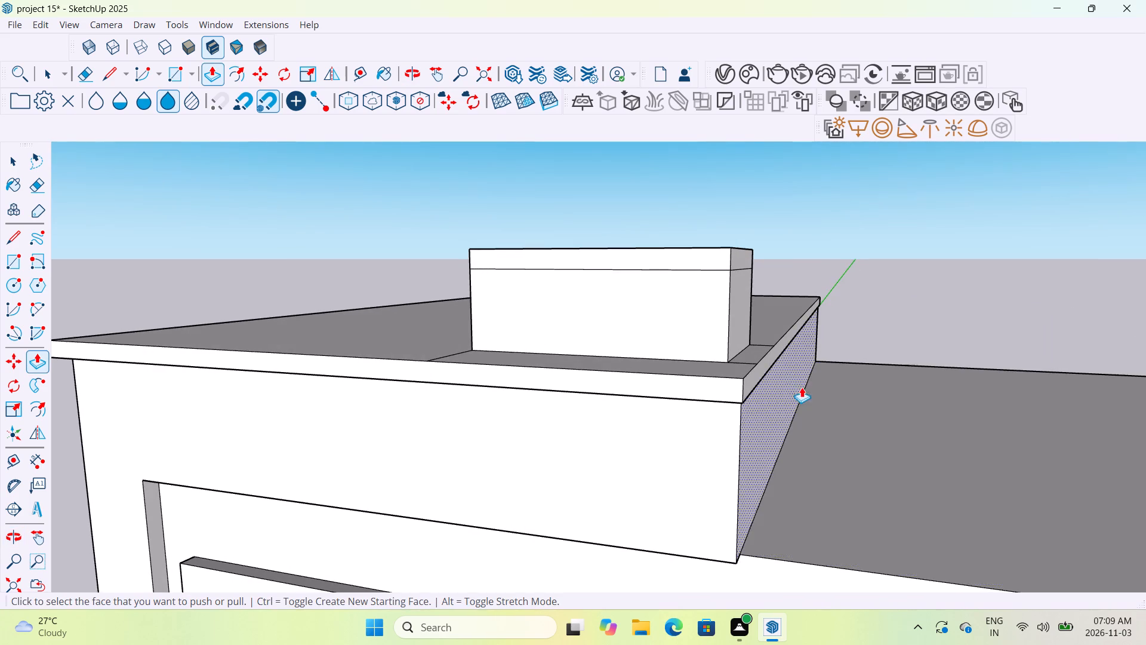
middle_click_drag(799, 388, 907, 387)
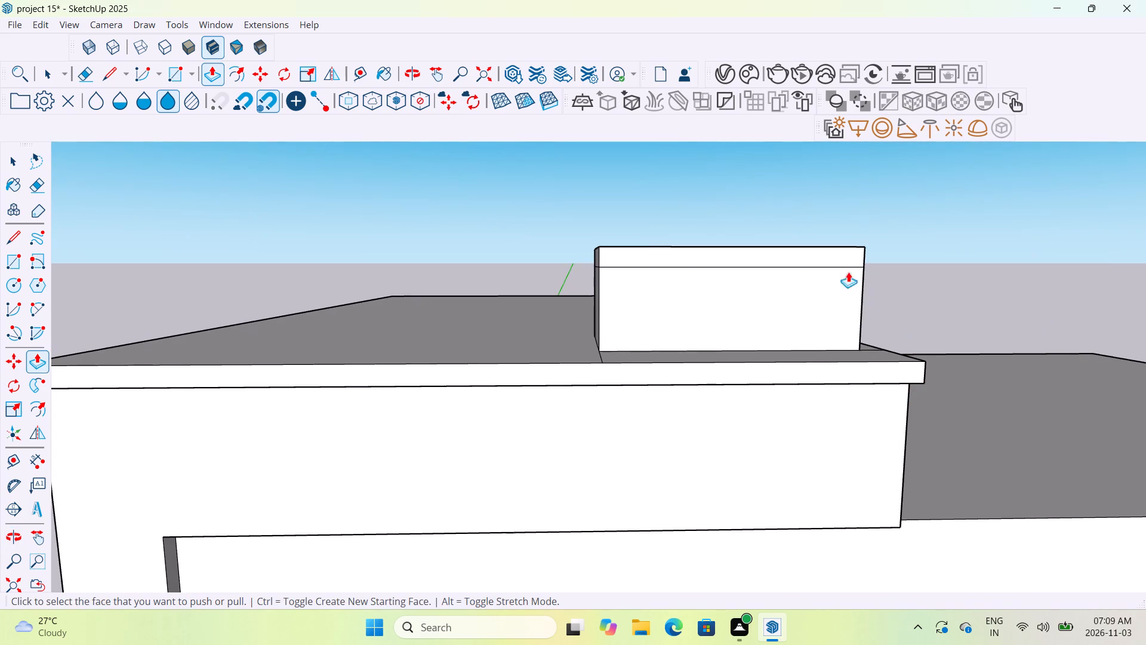
left_click(832, 253)
middle_click_drag(838, 256, 931, 288)
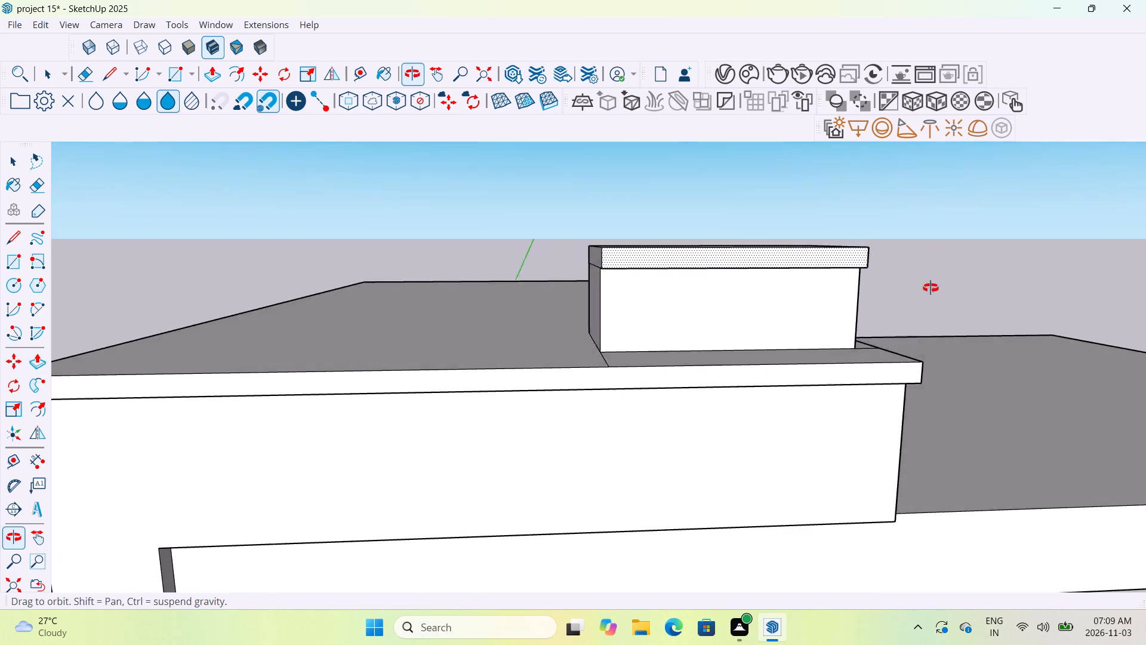
middle_click_drag(931, 288, 1039, 266)
type("1\"")
key("Return")
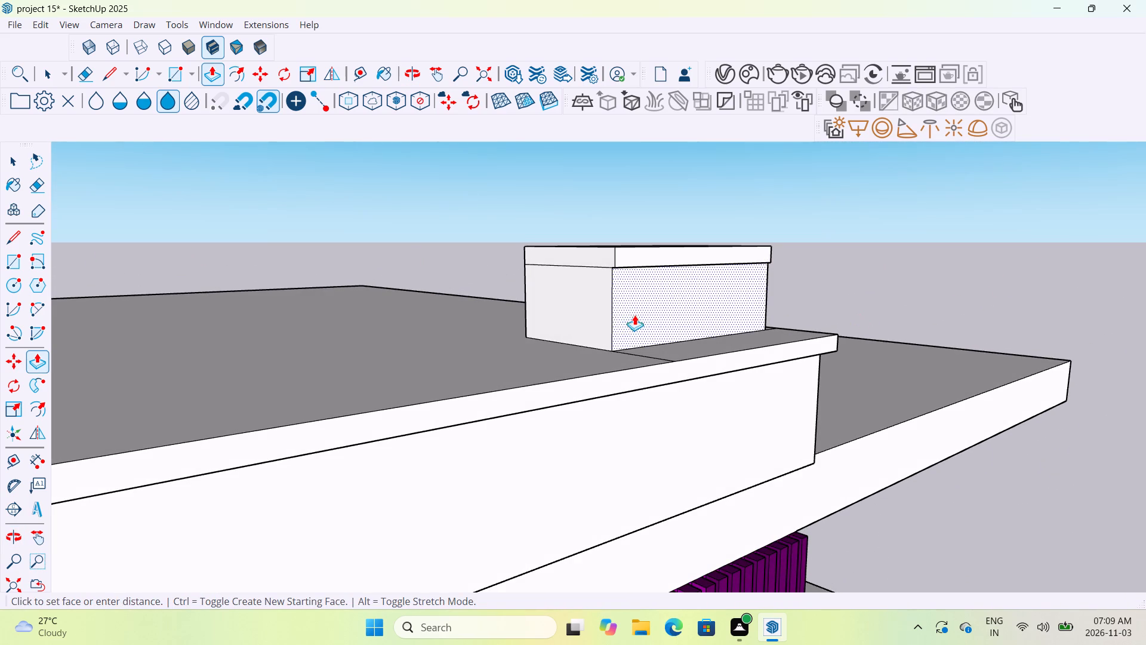
Push/Pull the rooftop box cap's side face, on the side away from the canopy, outward by 1".
middle_click_drag(622, 309, 763, 312)
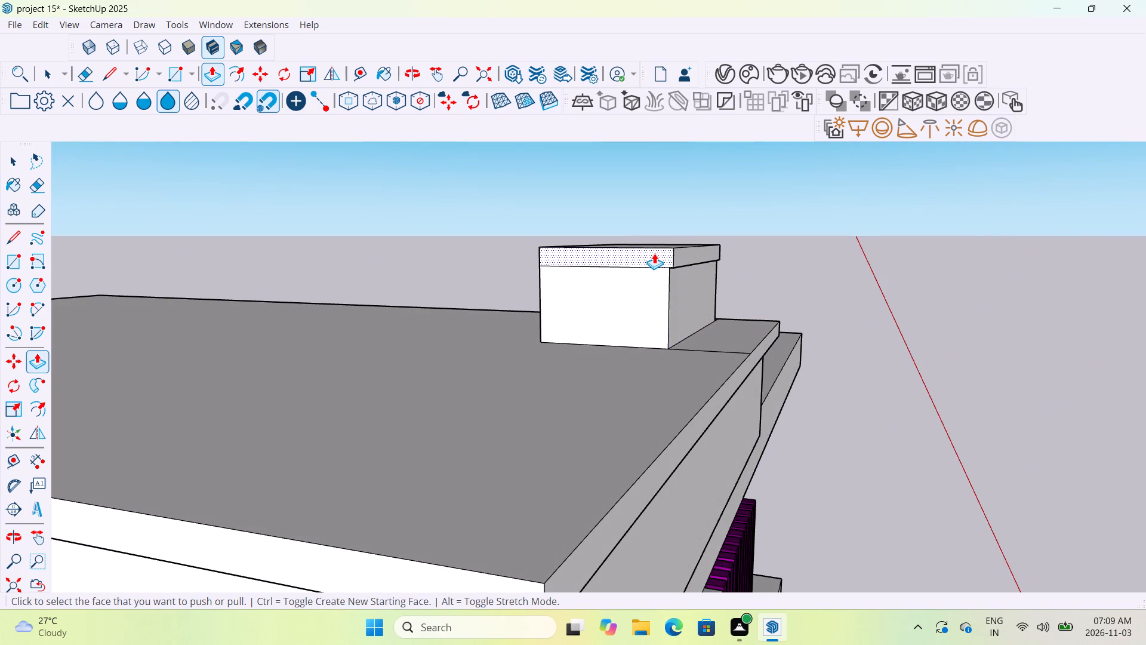
left_click(654, 253)
key("1")
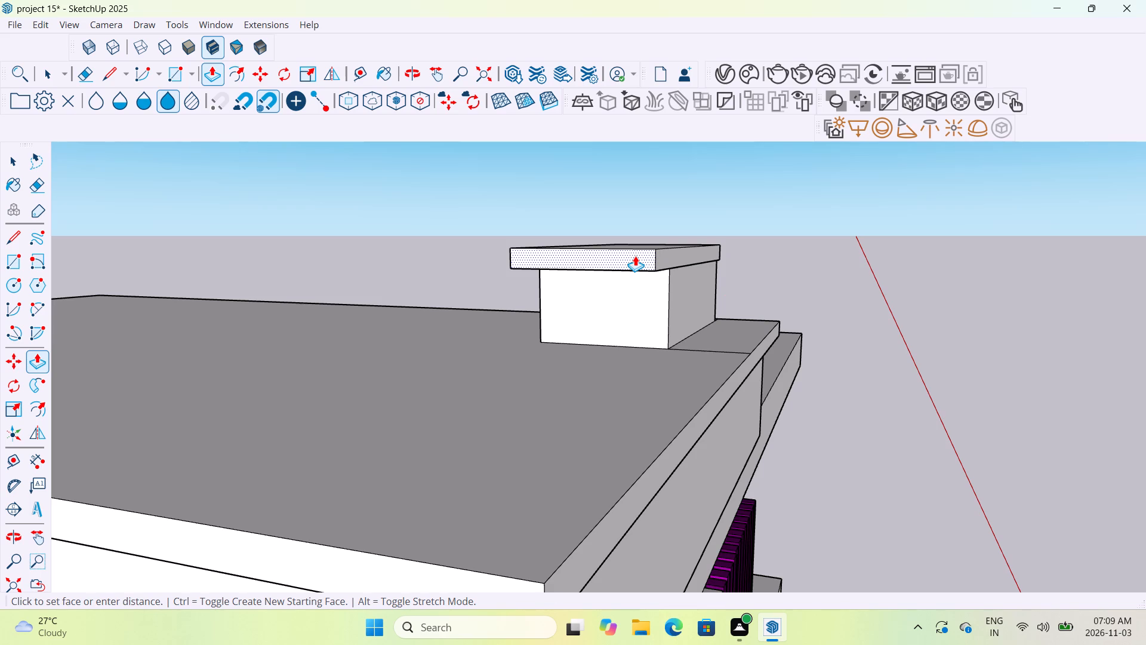
key("shift+quotedbl")
key("Return")
Push/Pull the rooftop box cap's canopy-side face outward by 1".
middle_click_drag(842, 317, 840, 320)
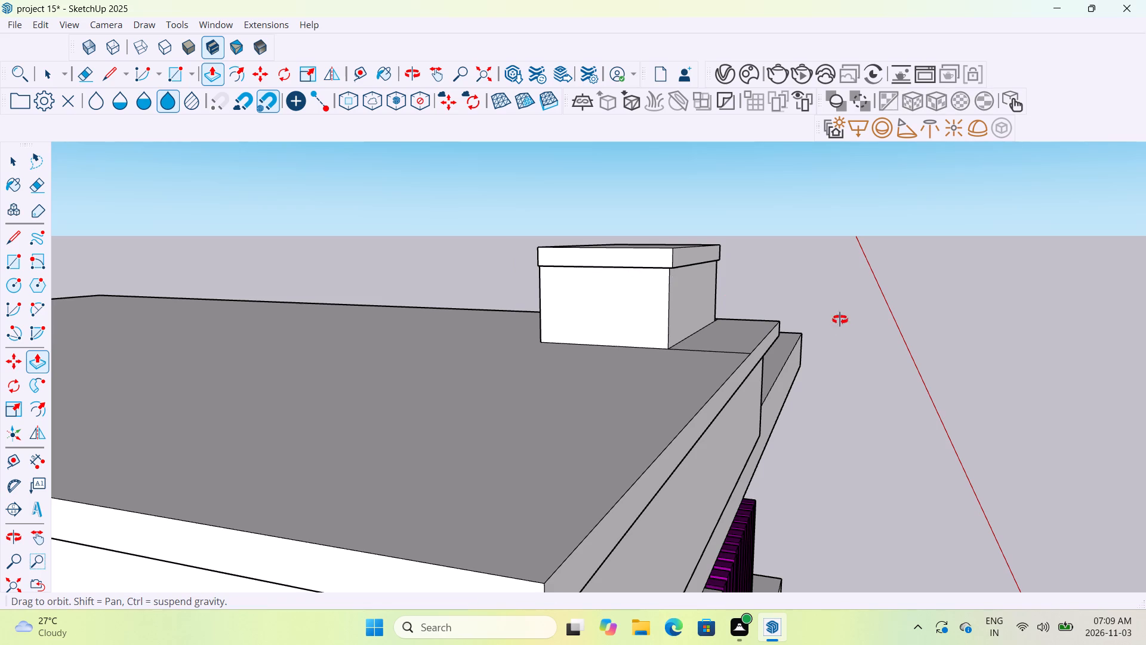
middle_click_drag(840, 320, 471, 360)
middle_click_drag(901, 351, 700, 360)
left_click(546, 268)
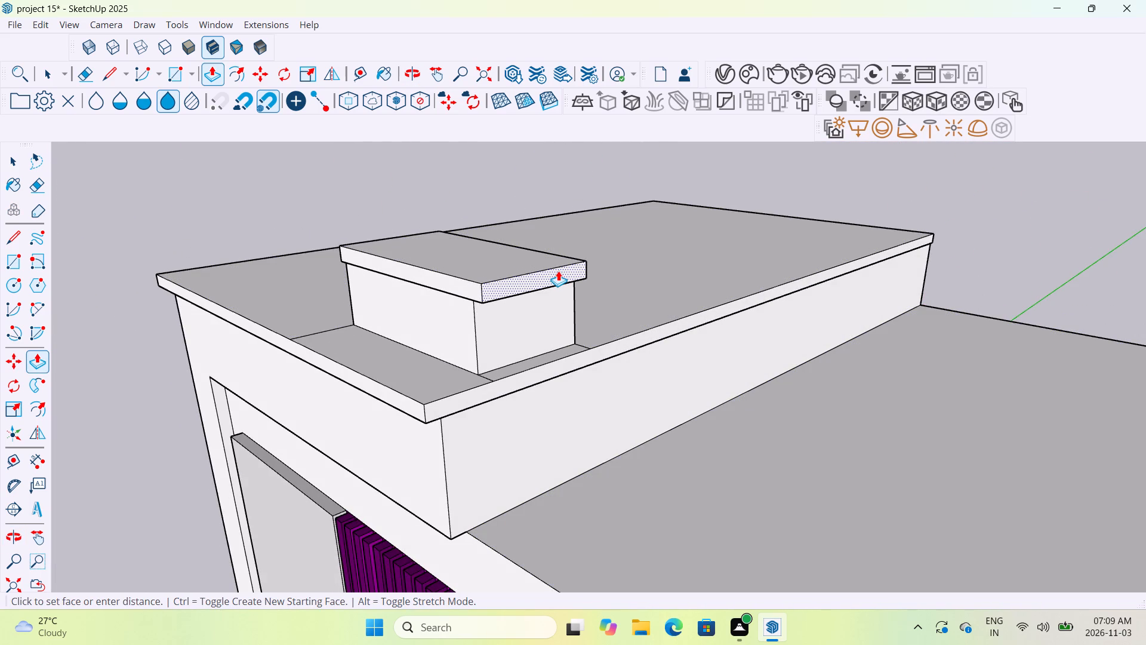
type("1\"")
key("Return")
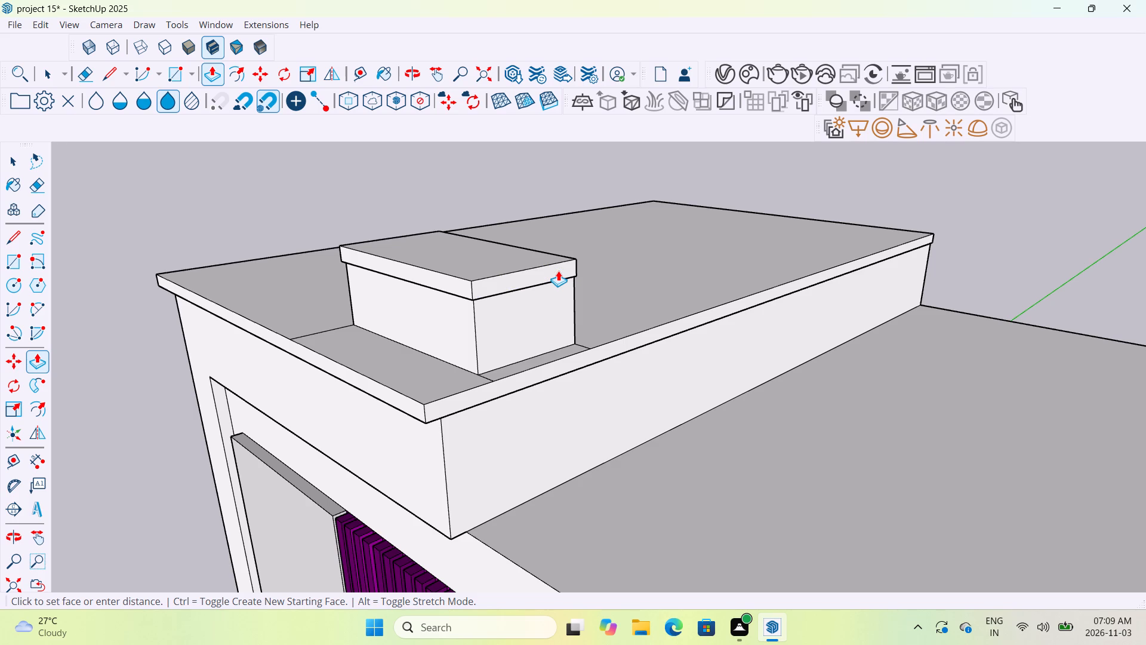
Show the Default Tray to access the materials.
scroll(589, 283, "down", 14)
middle_click_drag(549, 409, 628, 351)
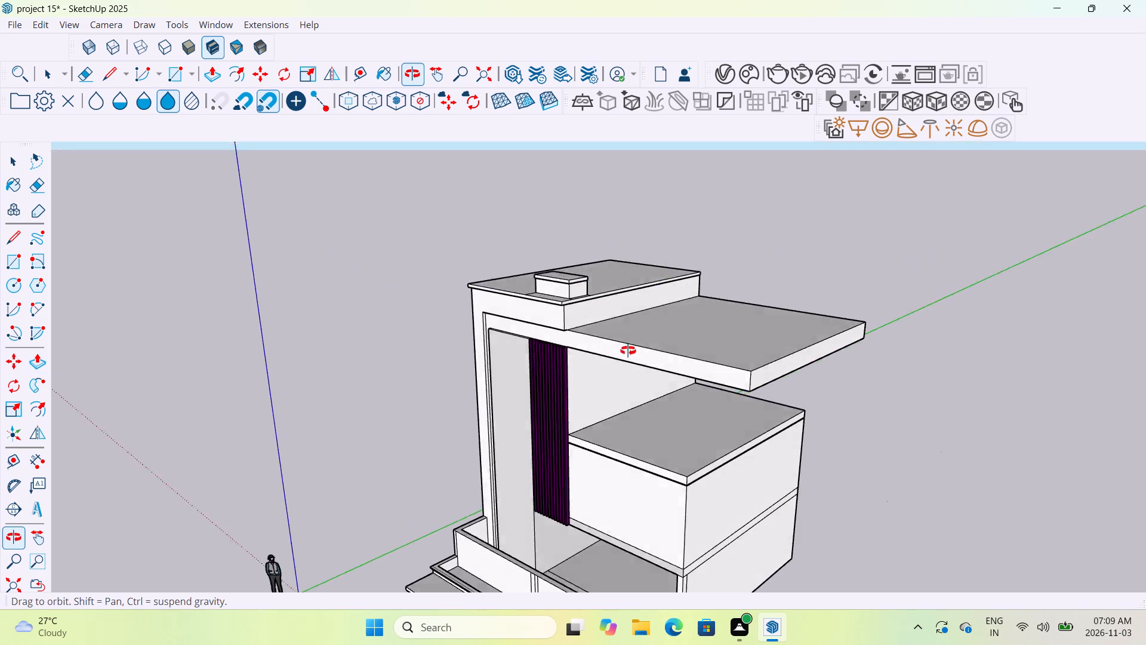
middle_click_drag(628, 351, 743, 376)
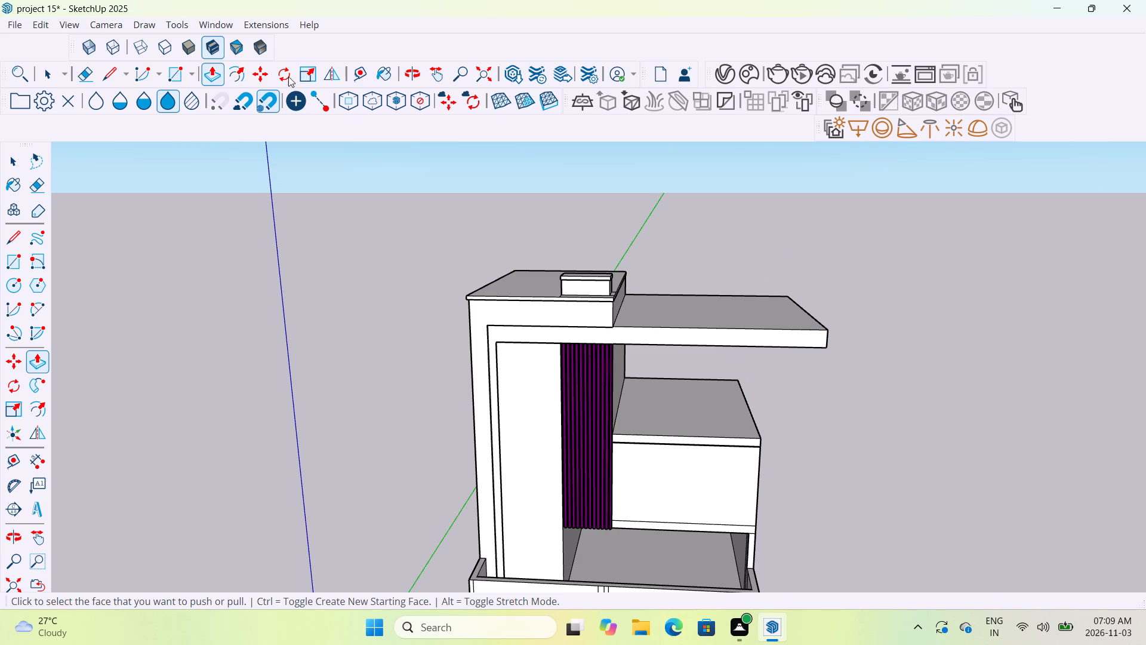
left_click(223, 21)
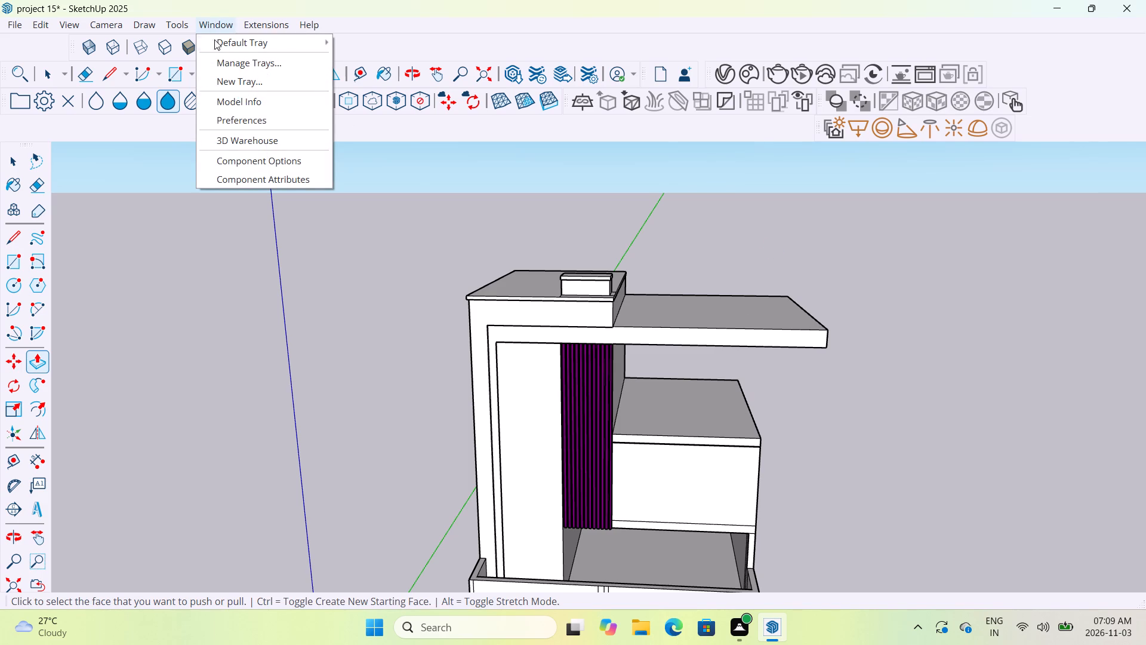
left_click(249, 47)
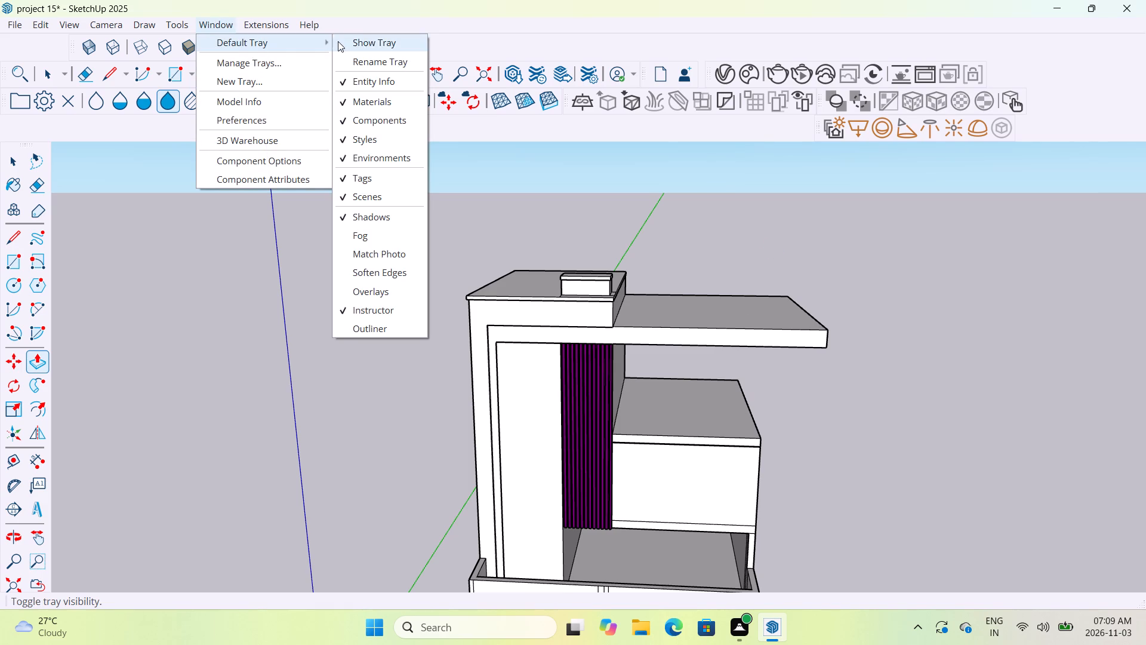
left_click(344, 41)
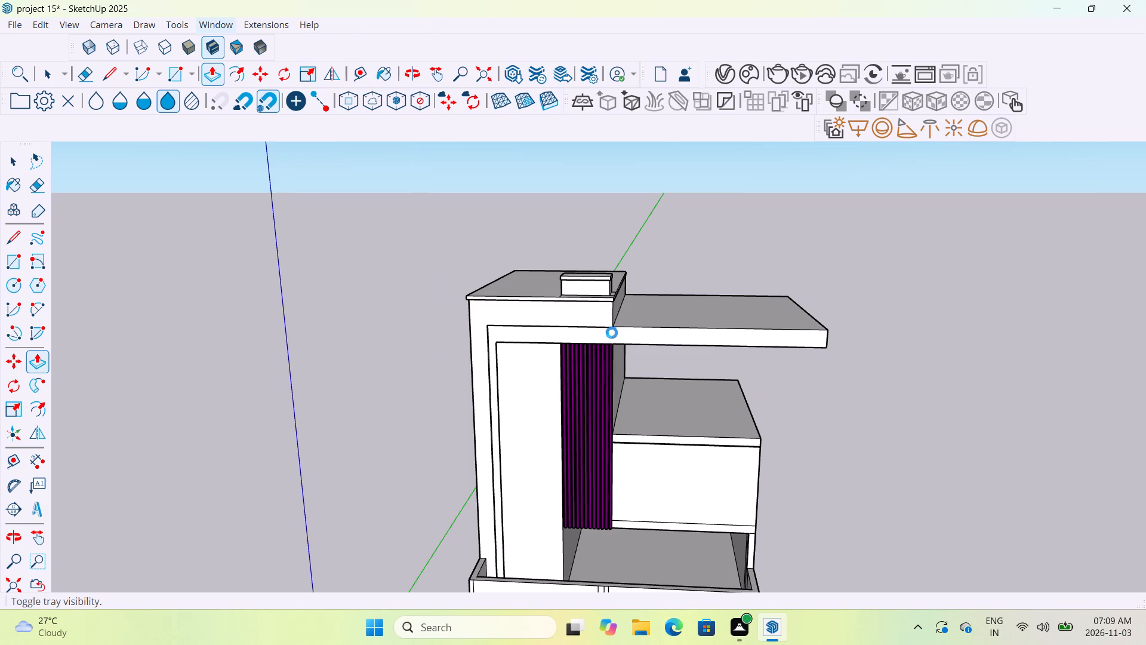
Paint the roof slab's front edge and its side edge away from the canopy with K08_Violet_Crush from Solid Colors.
scroll(930, 394, "down", 6)
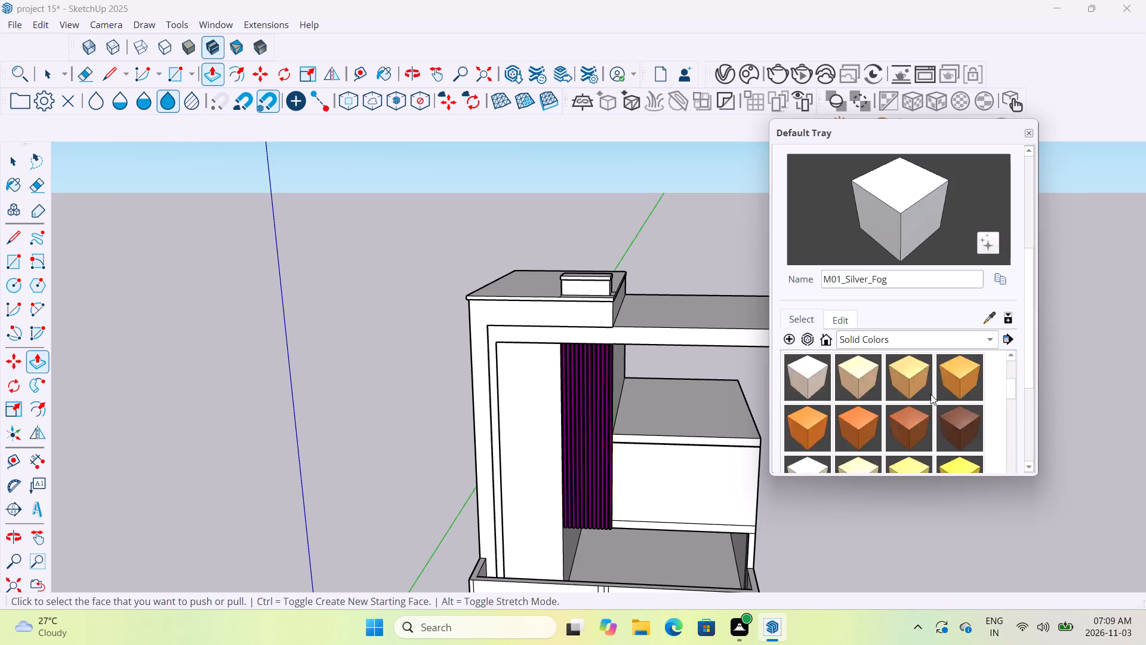
scroll(931, 394, "down", 16)
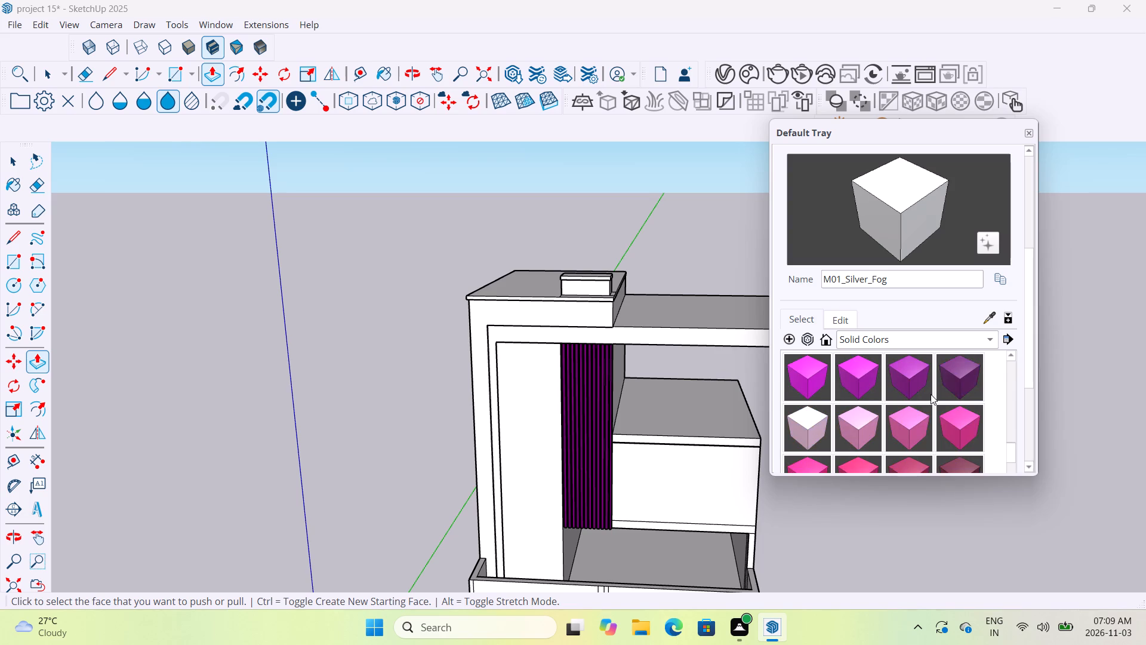
scroll(931, 394, "down", 1)
scroll(931, 394, "up", 2)
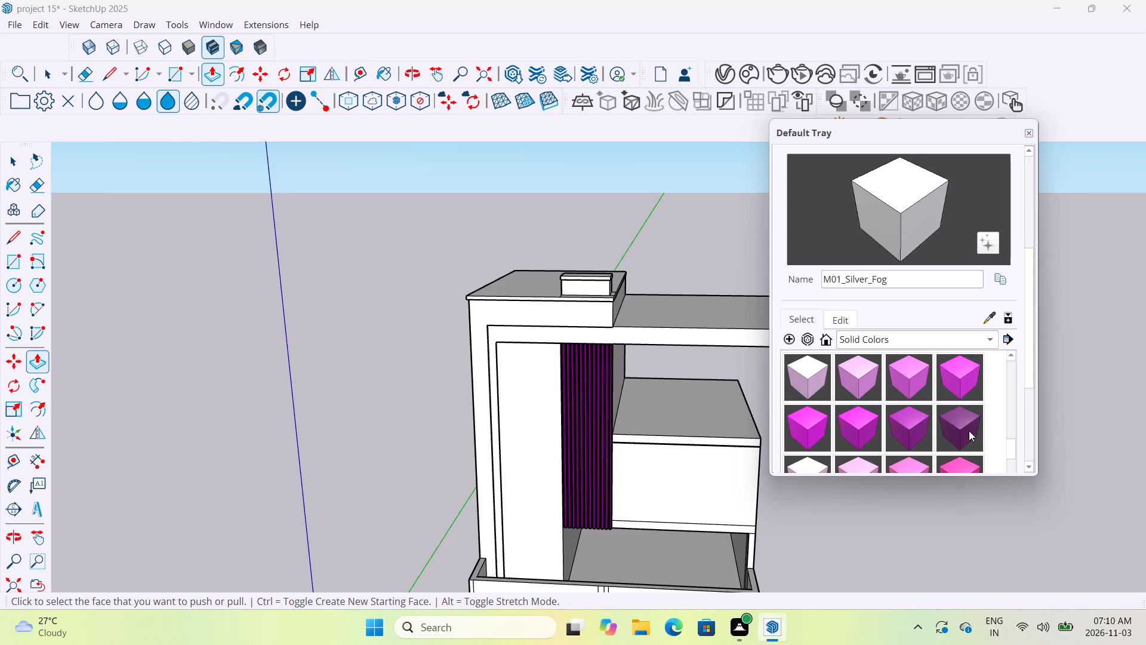
left_click(969, 431)
scroll(491, 308, "up", 15)
left_click(490, 291)
middle_click_drag(361, 328, 592, 340)
left_click(388, 321)
Paint the rooftop box cap's front and canopy-side faces and the roof slab's canopy-side edge with K08_Violet_Crush.
middle_click_drag(543, 384, 539, 388)
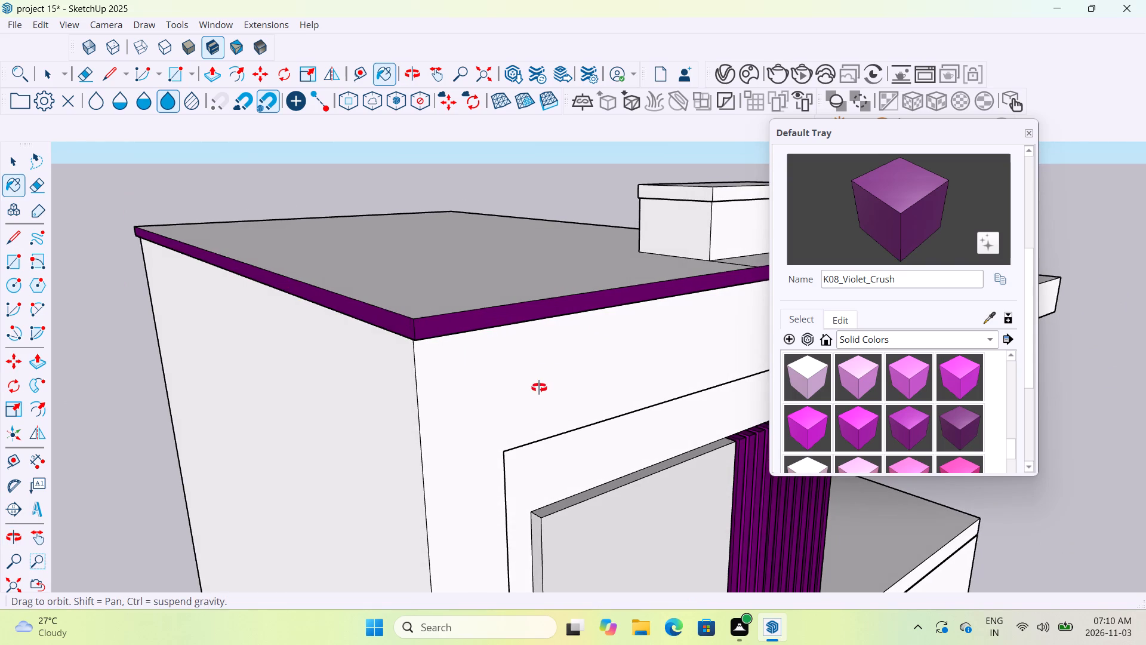
middle_click_drag(539, 388, 525, 389)
scroll(528, 391, "down", 12)
middle_click_drag(663, 363, 579, 376)
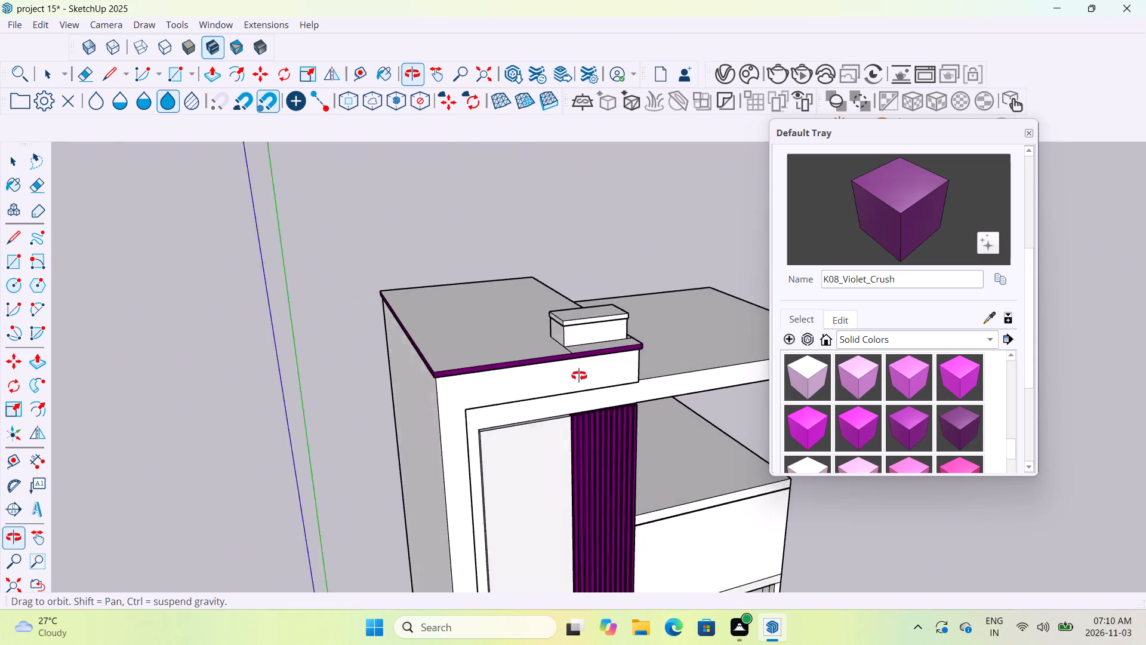
middle_click_drag(579, 376, 440, 364)
scroll(544, 299, "up", 11)
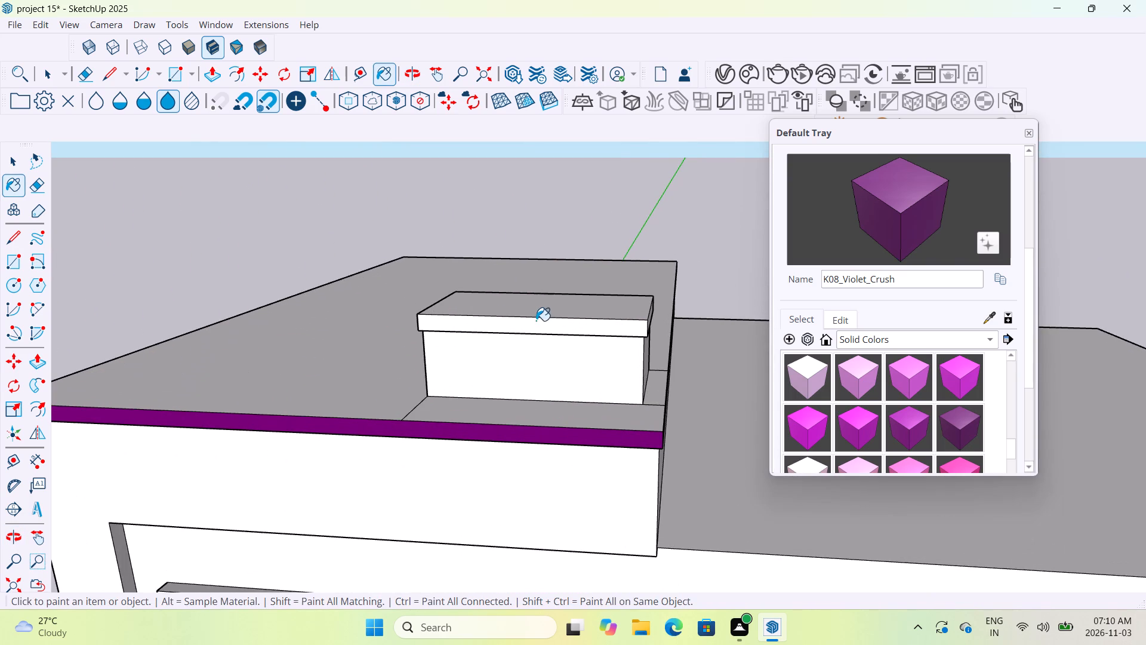
left_click(536, 320)
middle_click_drag(684, 376, 556, 370)
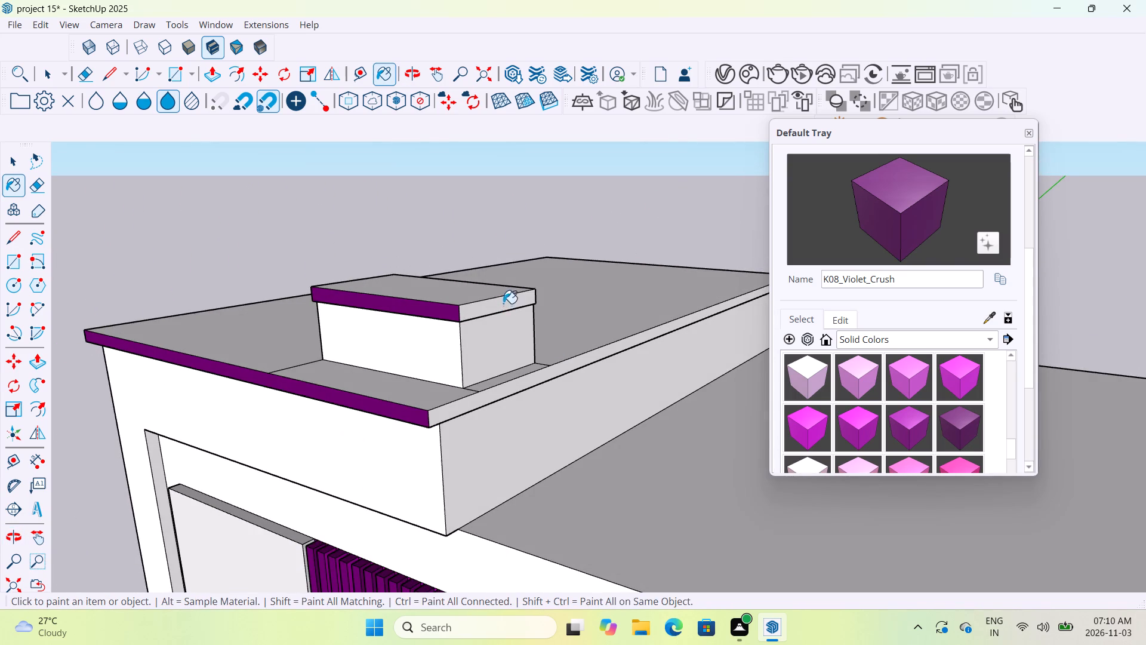
left_click(503, 302)
left_click(478, 399)
Paint the rooftop box cap's side face away from the canopy with K08_Violet_Crush.
middle_click_drag(320, 377, 407, 375)
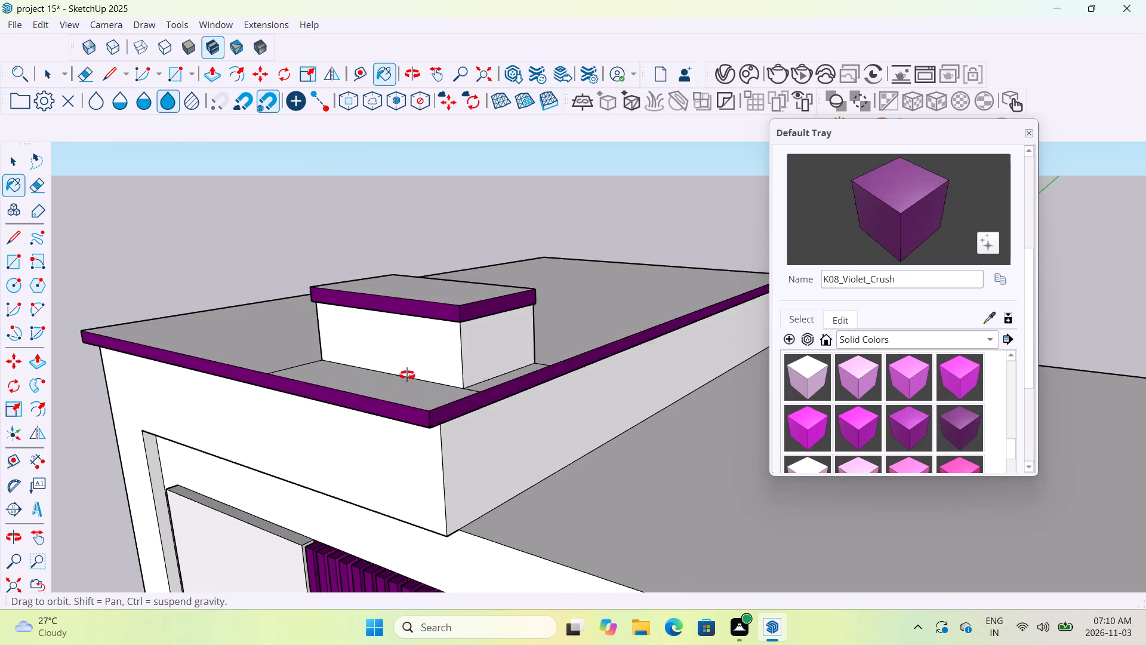
middle_click_drag(407, 375, 703, 320)
left_click(445, 277)
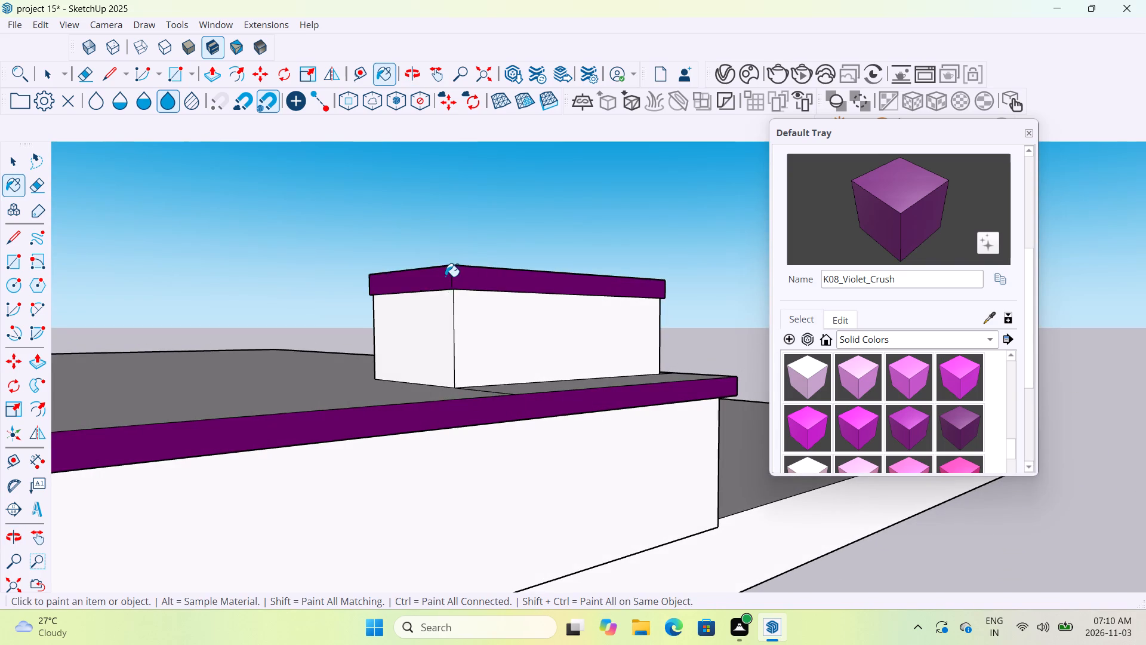
Paint the roof slab's rear edge with K08_Violet_Crush.
scroll(476, 324, "down", 4)
scroll(476, 325, "up", 1)
scroll(476, 325, "down", 17)
middle_click_drag(287, 368, 654, 371)
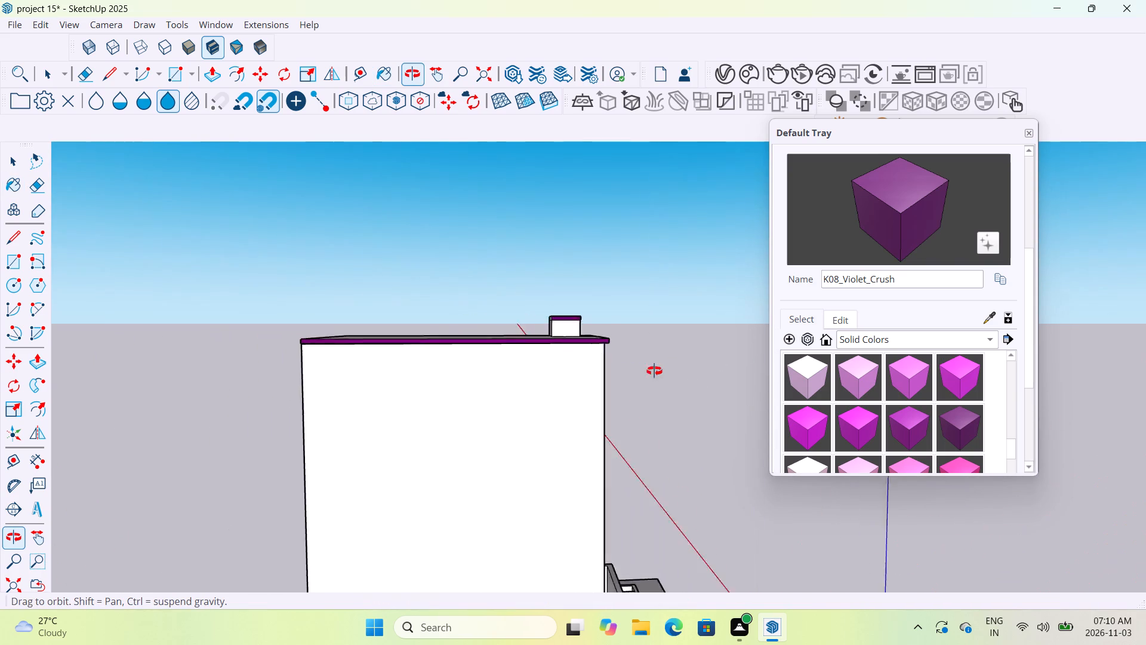
middle_click_drag(654, 371, 713, 367)
scroll(452, 324, "up", 6)
left_click(457, 351)
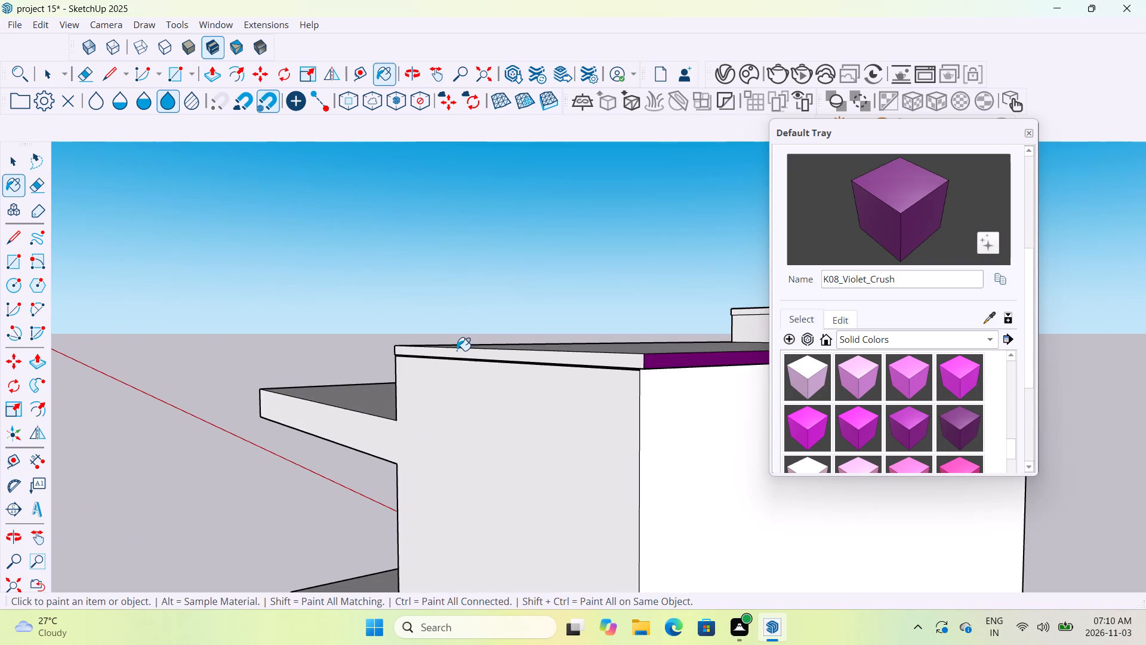
middle_click_drag(352, 370, 806, 373)
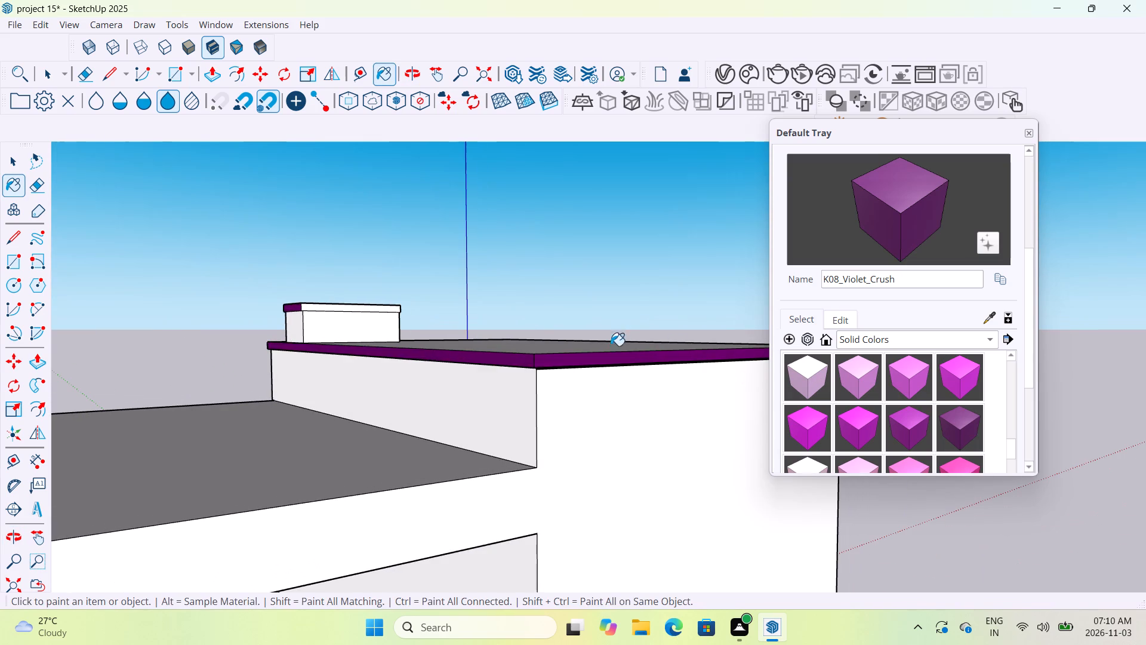
Paint the rooftop box cap's rear face with K08_Violet_Crush.
left_click(337, 305)
left_click(377, 309)
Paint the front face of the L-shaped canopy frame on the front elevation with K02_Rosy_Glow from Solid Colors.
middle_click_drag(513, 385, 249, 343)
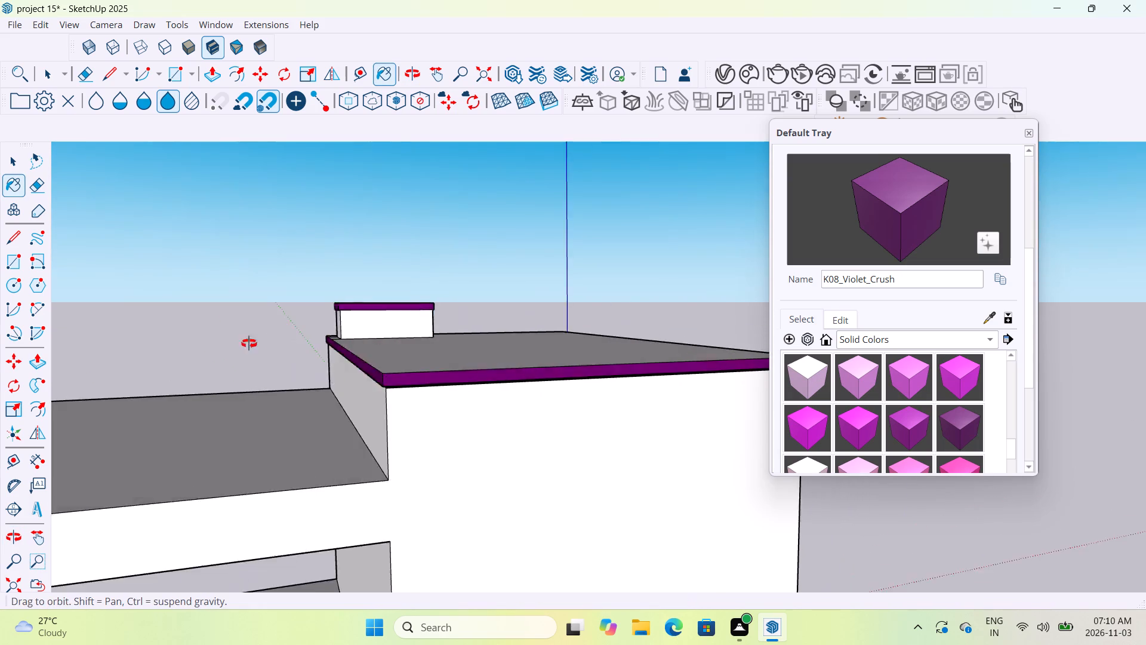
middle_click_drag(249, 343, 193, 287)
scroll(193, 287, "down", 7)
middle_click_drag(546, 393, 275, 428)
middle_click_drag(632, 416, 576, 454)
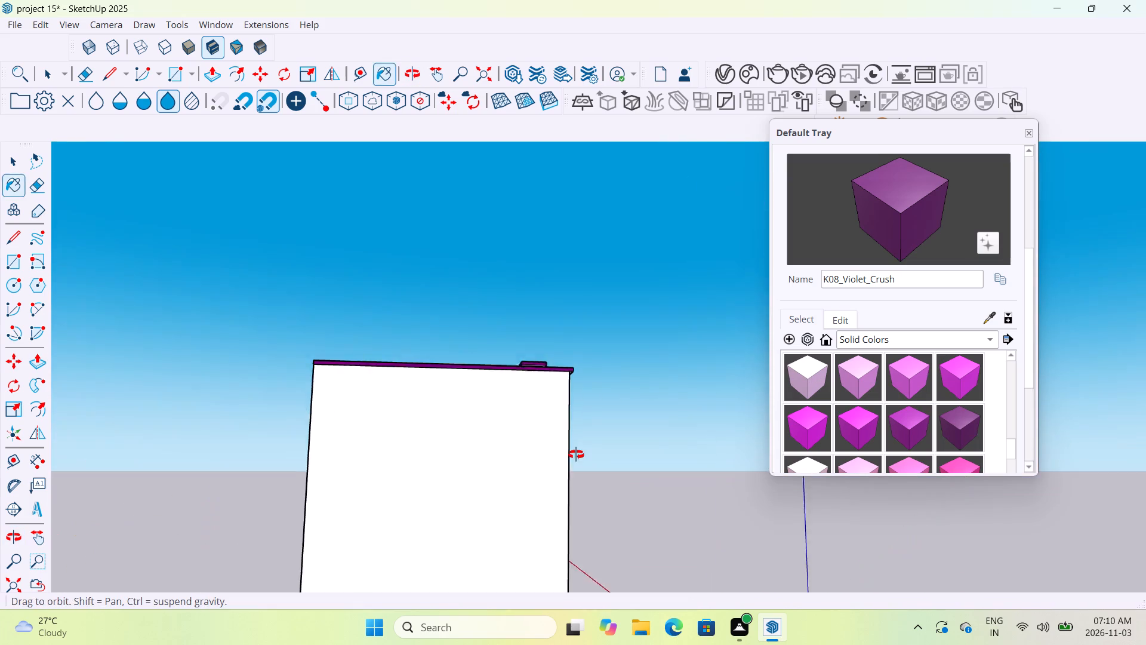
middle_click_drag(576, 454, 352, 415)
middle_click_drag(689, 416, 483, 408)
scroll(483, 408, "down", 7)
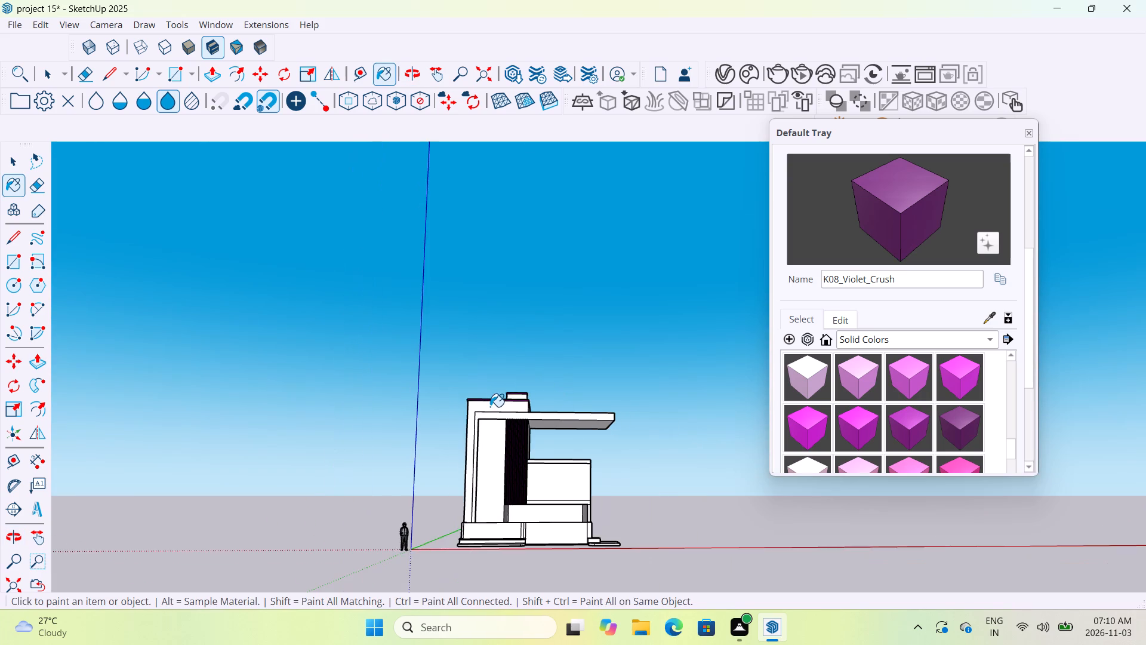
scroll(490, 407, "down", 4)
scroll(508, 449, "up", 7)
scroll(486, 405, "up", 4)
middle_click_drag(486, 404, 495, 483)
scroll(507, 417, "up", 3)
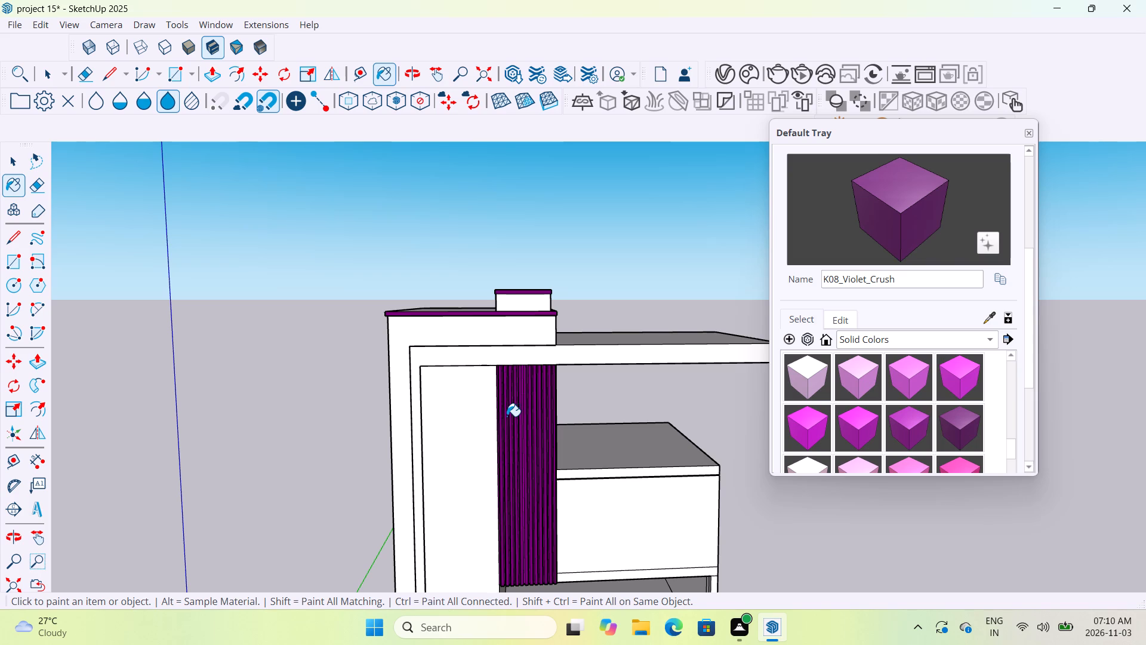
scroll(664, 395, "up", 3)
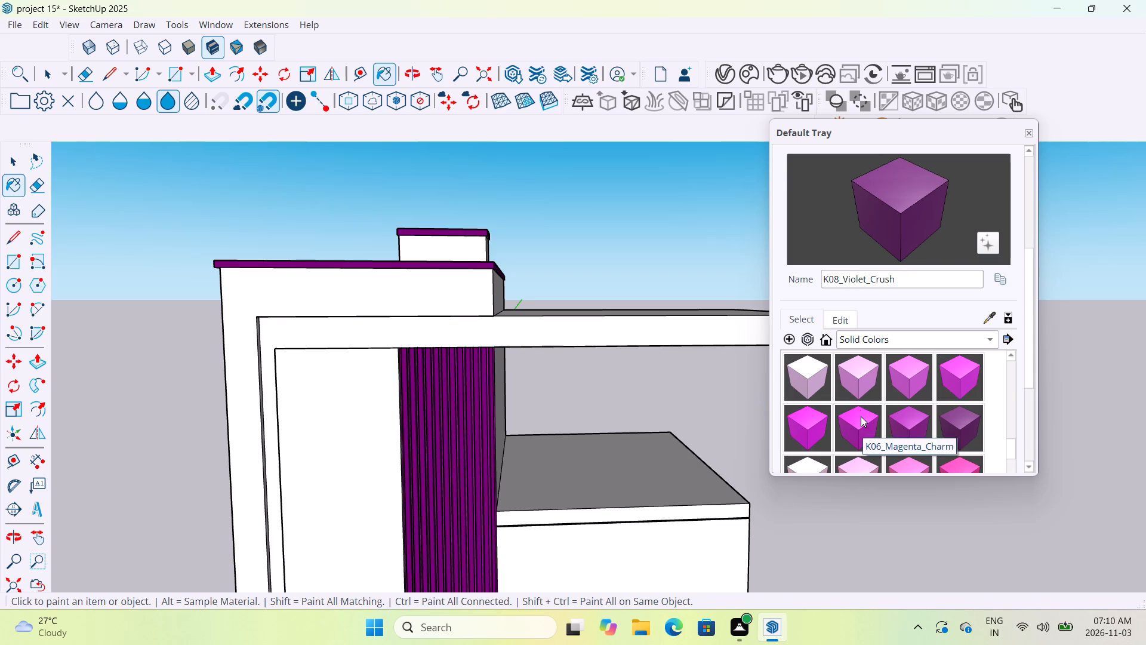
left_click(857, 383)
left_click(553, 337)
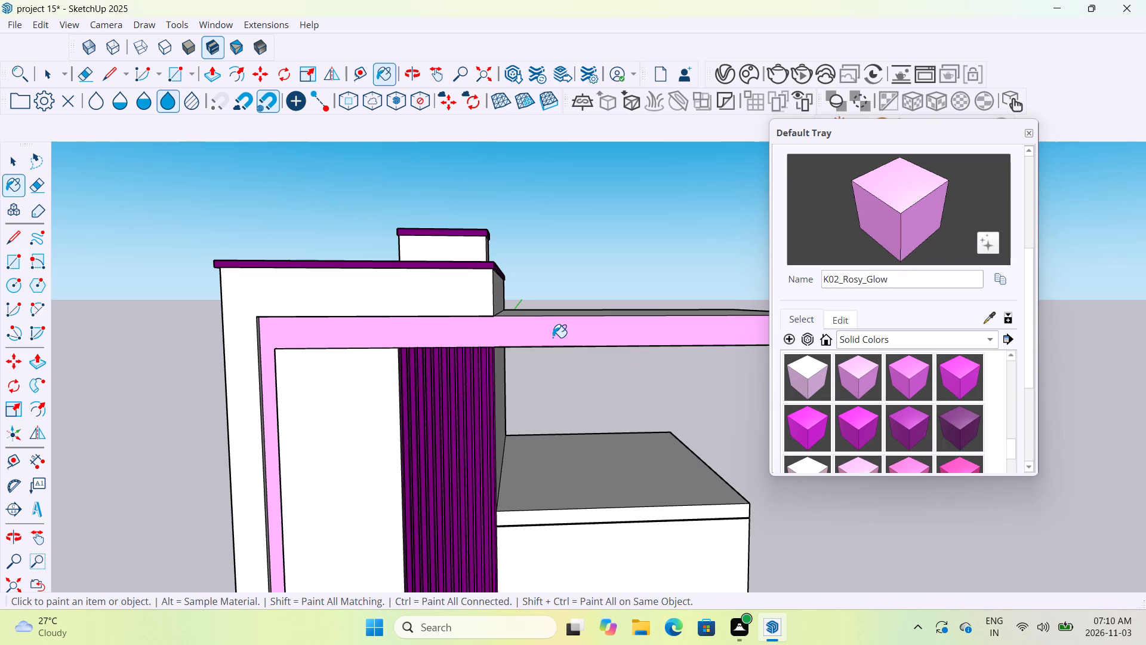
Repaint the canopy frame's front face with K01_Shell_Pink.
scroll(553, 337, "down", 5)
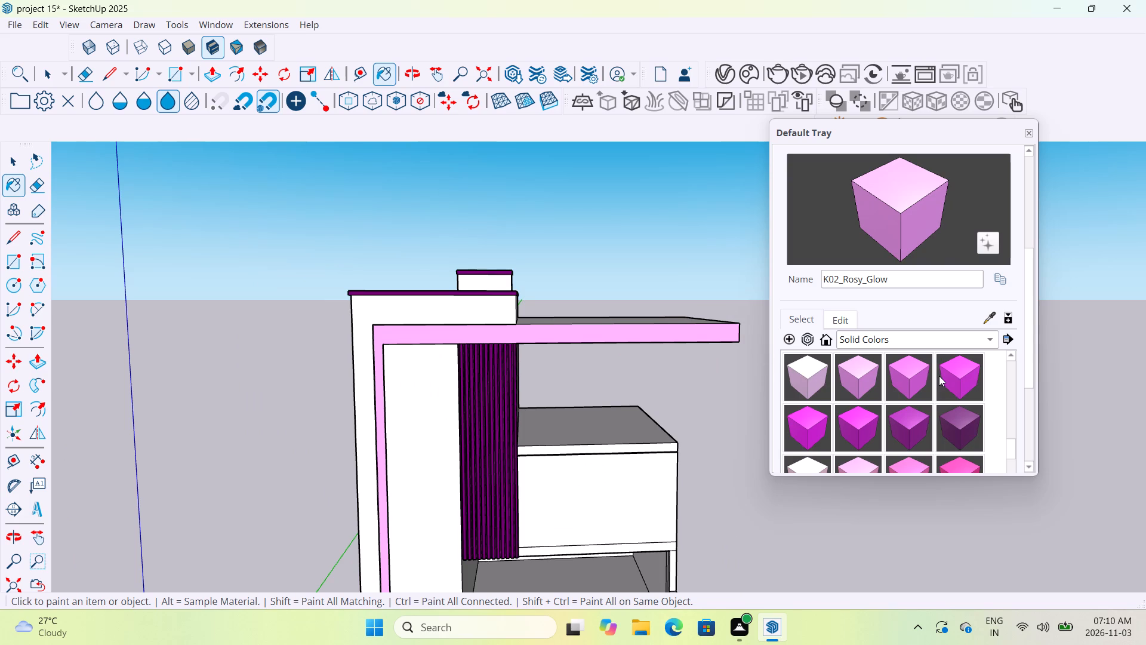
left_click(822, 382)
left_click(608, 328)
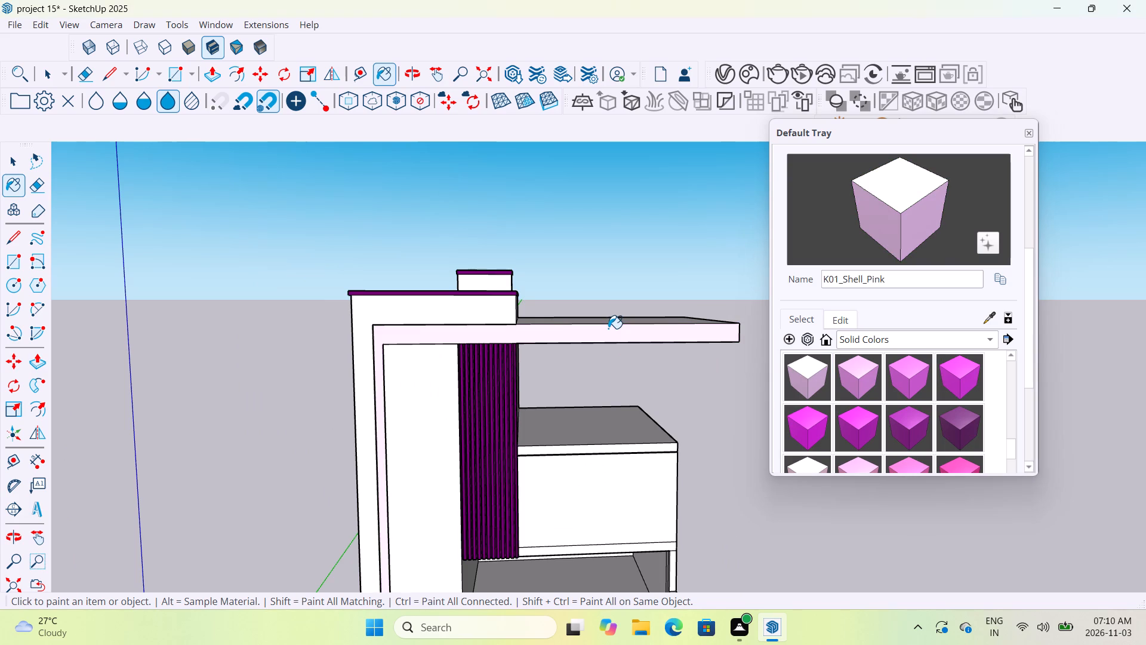
Run a V-Ray test render of the front elevation to check the frame colour, and close the frame buffer.
scroll(633, 364, "up", 4)
middle_click_drag(633, 364, 633, 354)
left_click(779, 76)
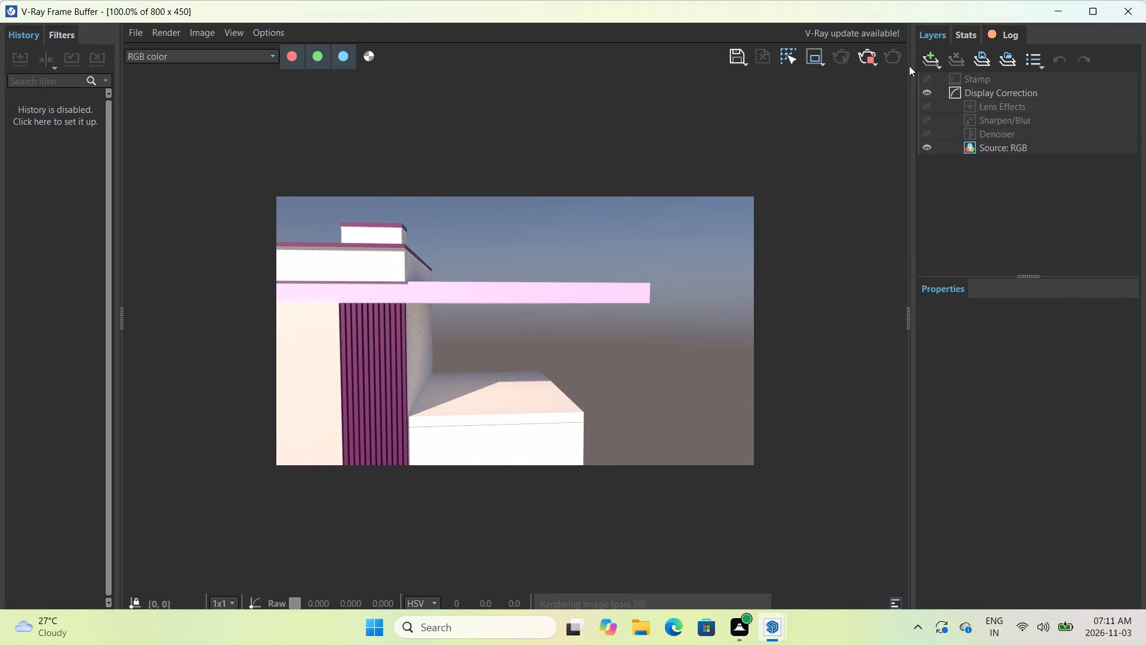
left_click(1127, 15)
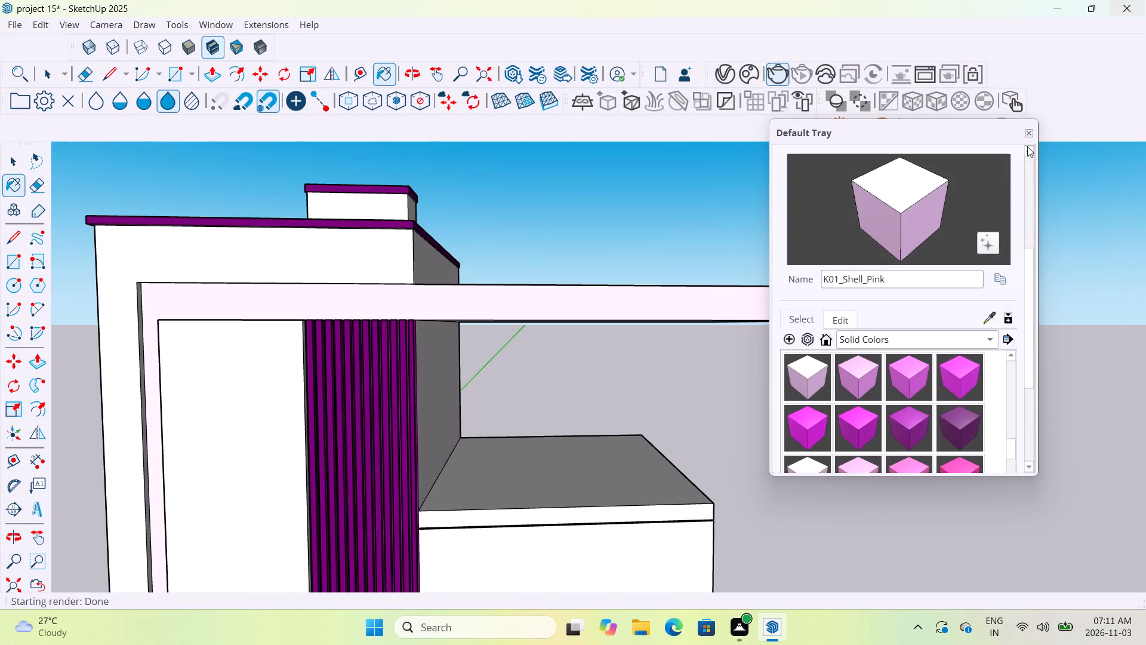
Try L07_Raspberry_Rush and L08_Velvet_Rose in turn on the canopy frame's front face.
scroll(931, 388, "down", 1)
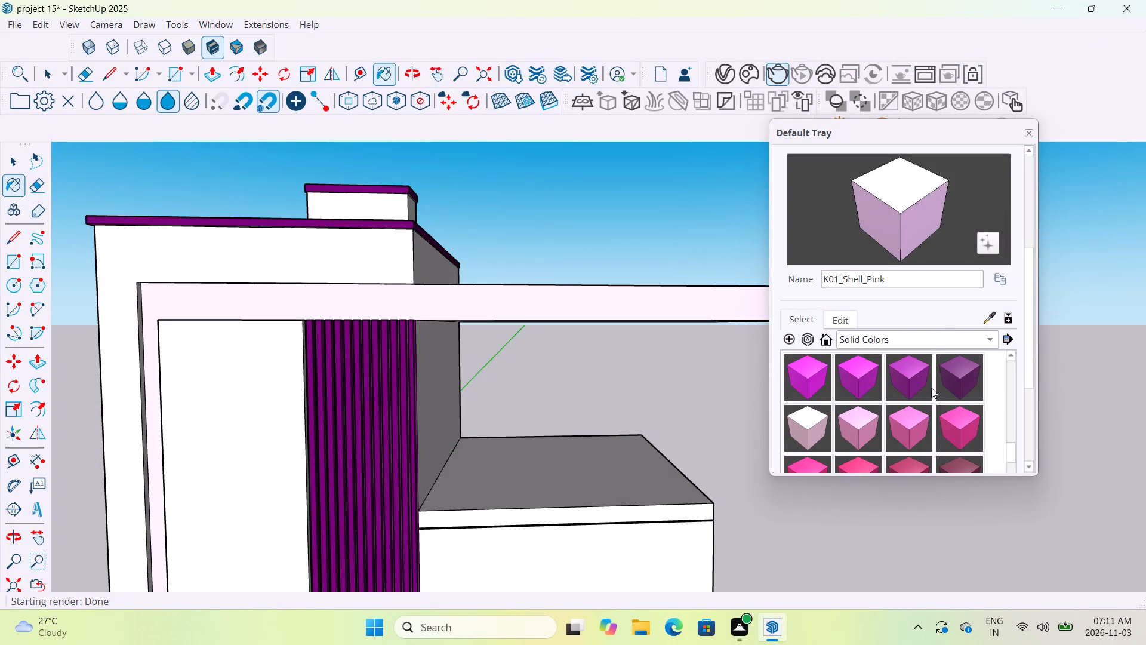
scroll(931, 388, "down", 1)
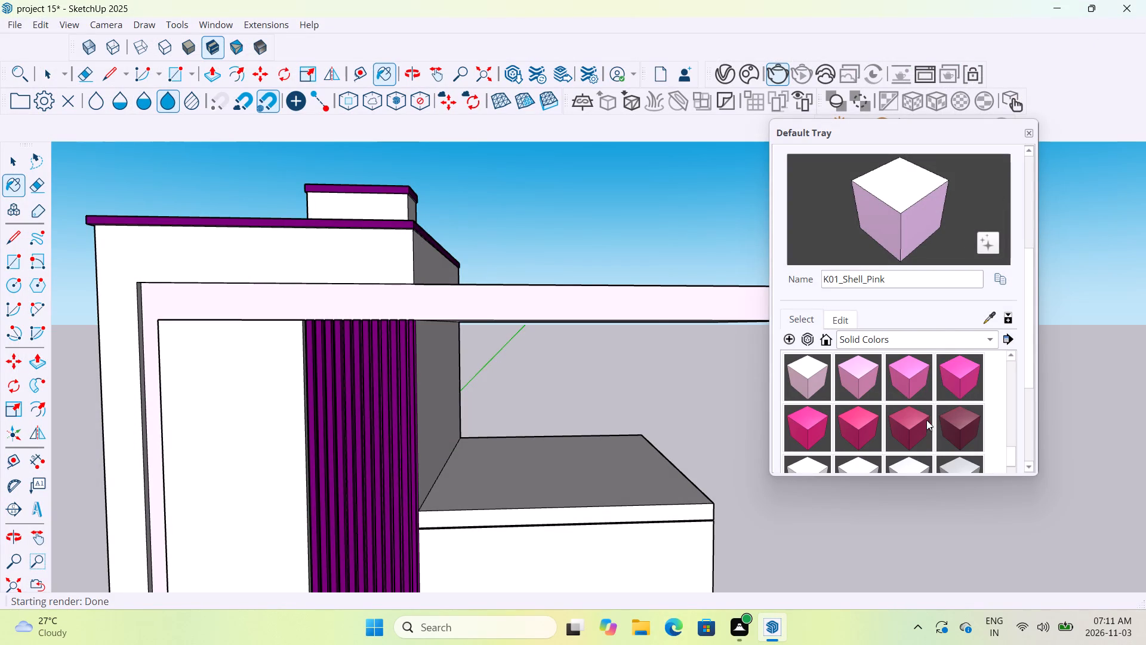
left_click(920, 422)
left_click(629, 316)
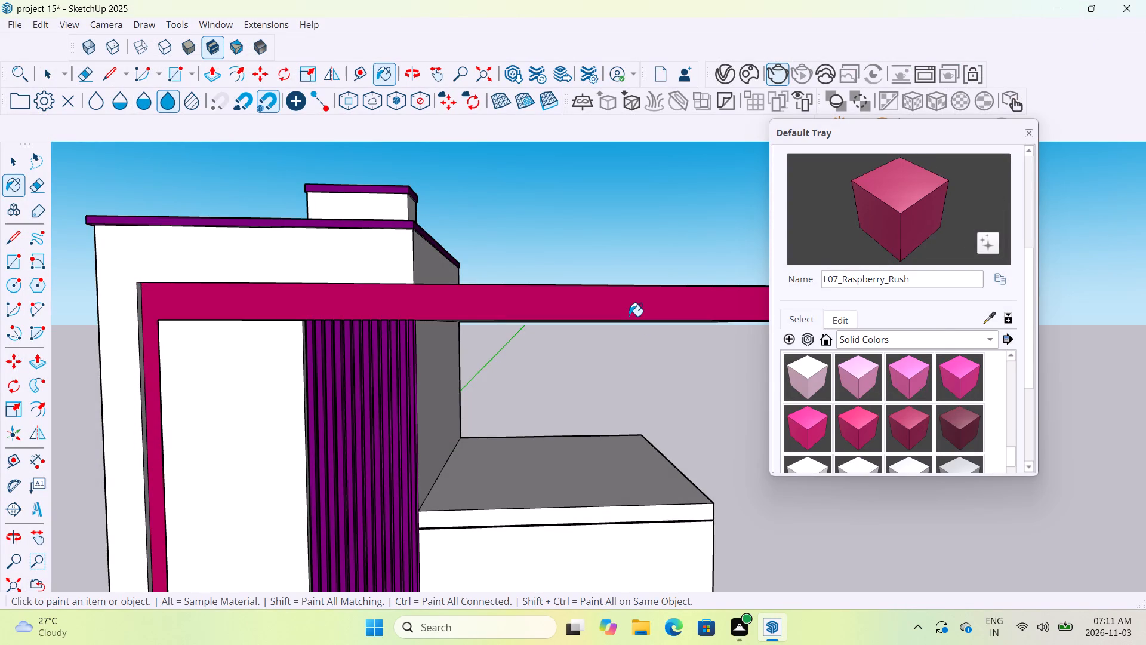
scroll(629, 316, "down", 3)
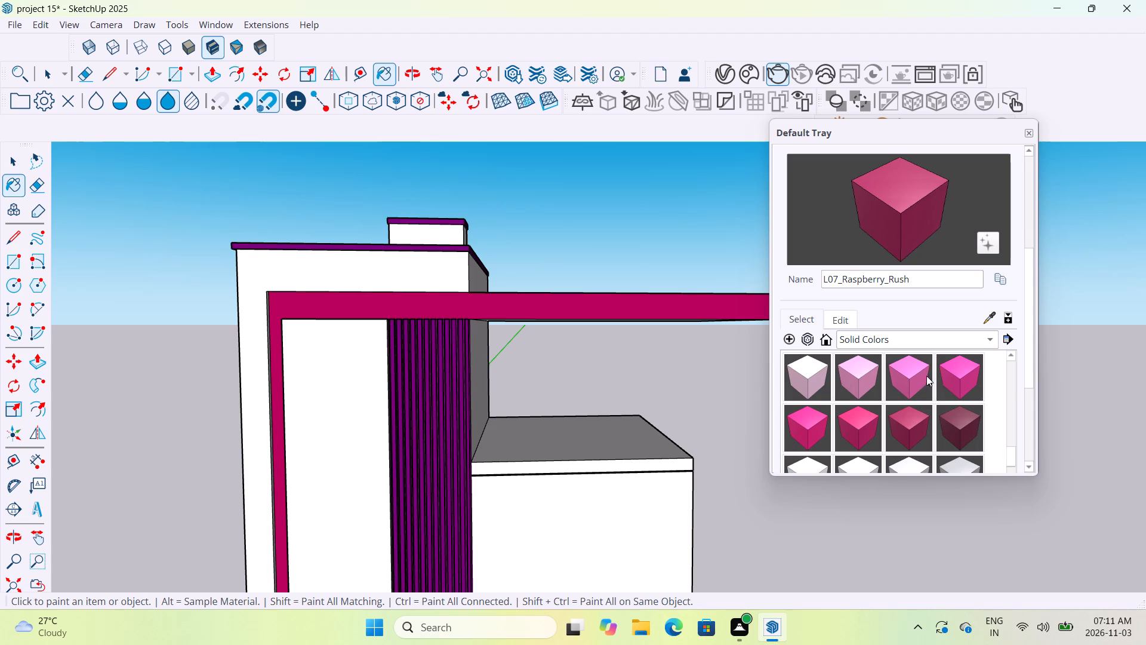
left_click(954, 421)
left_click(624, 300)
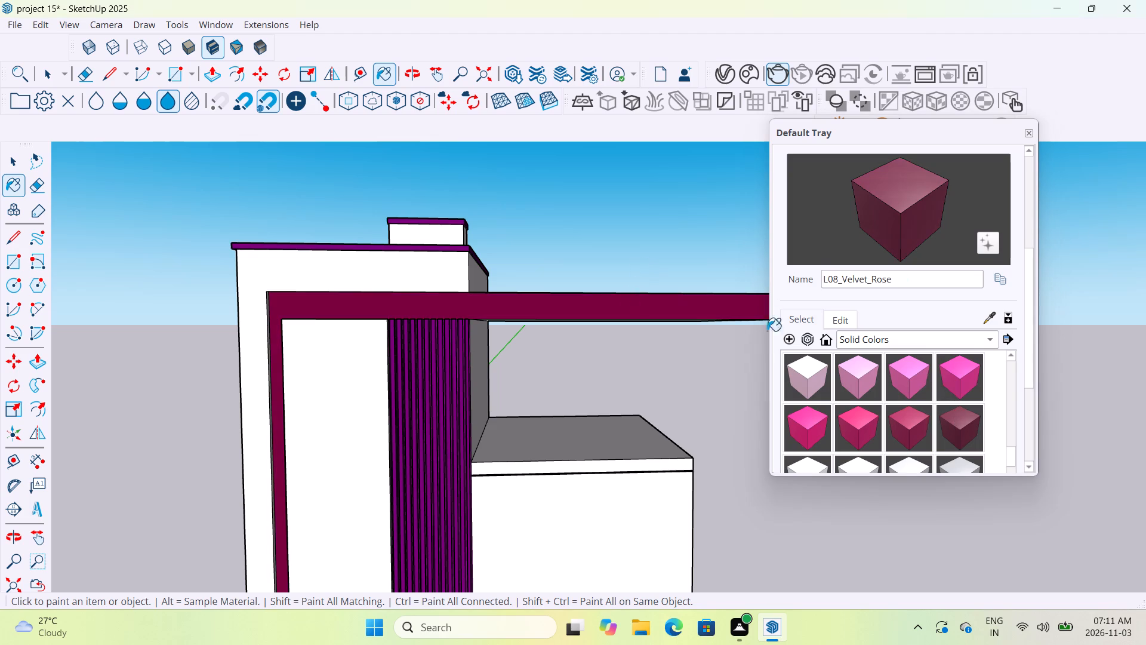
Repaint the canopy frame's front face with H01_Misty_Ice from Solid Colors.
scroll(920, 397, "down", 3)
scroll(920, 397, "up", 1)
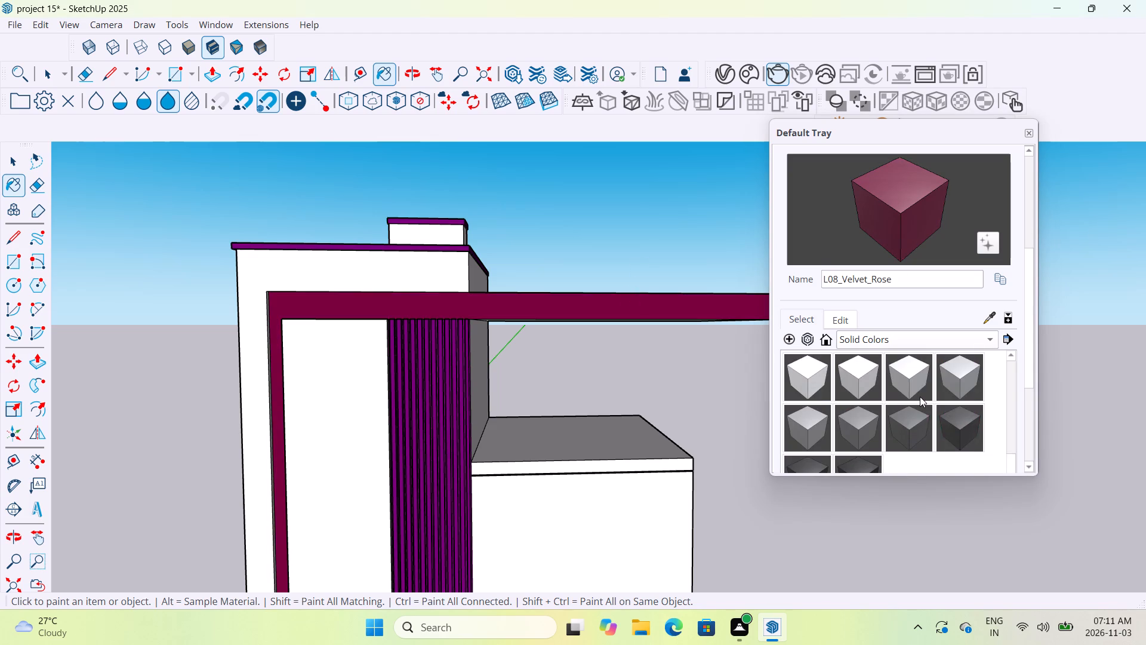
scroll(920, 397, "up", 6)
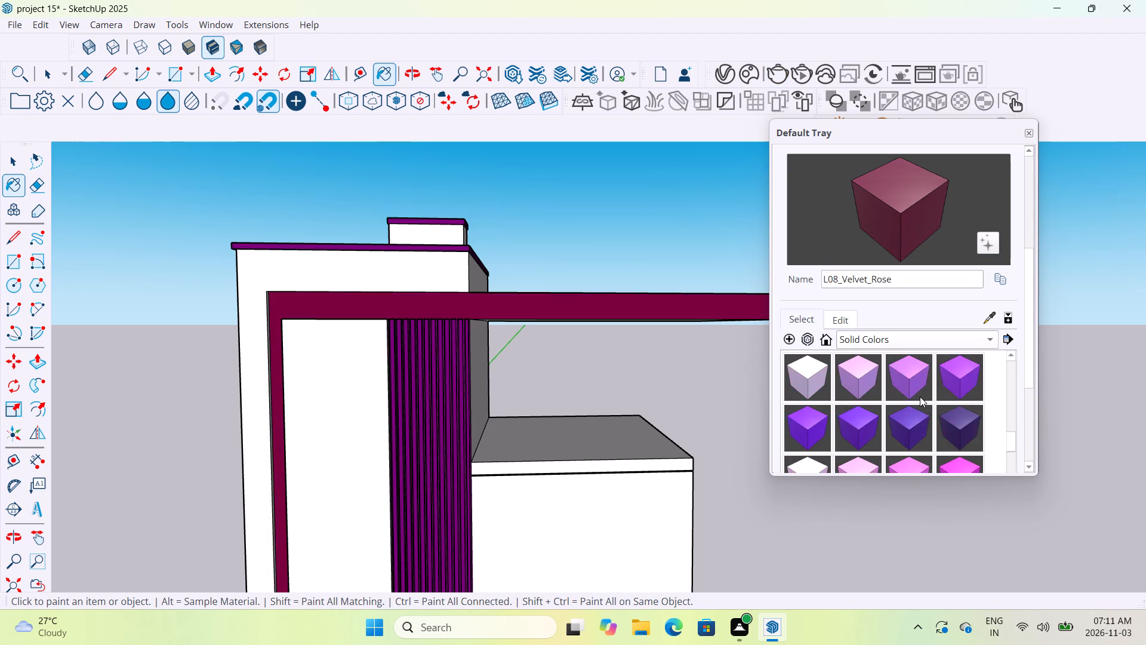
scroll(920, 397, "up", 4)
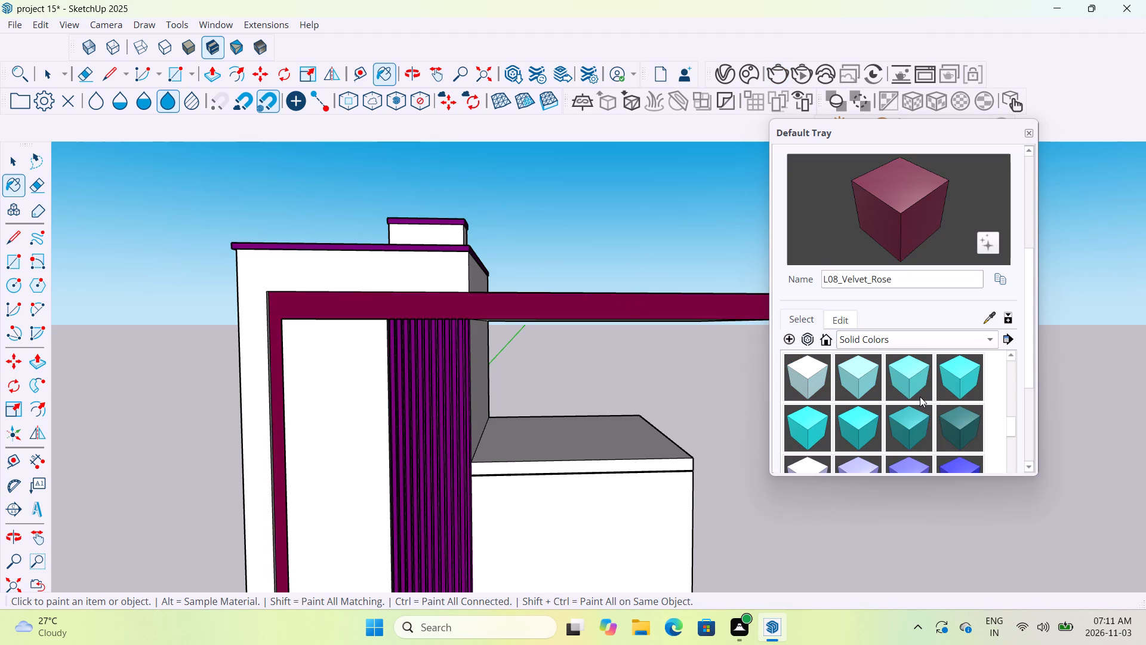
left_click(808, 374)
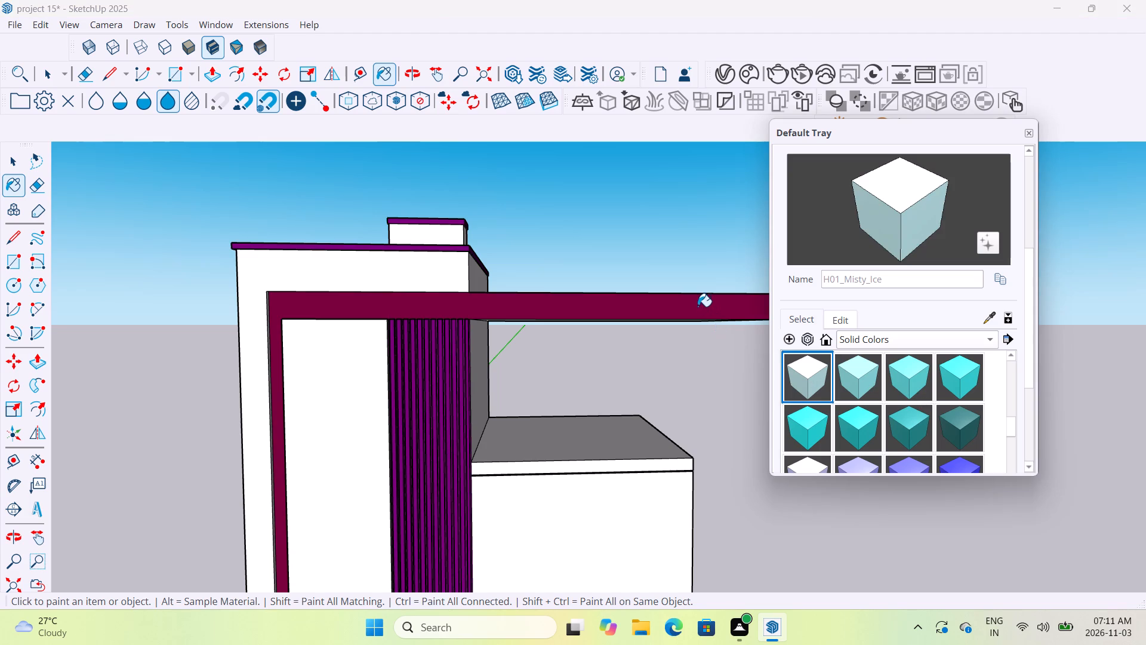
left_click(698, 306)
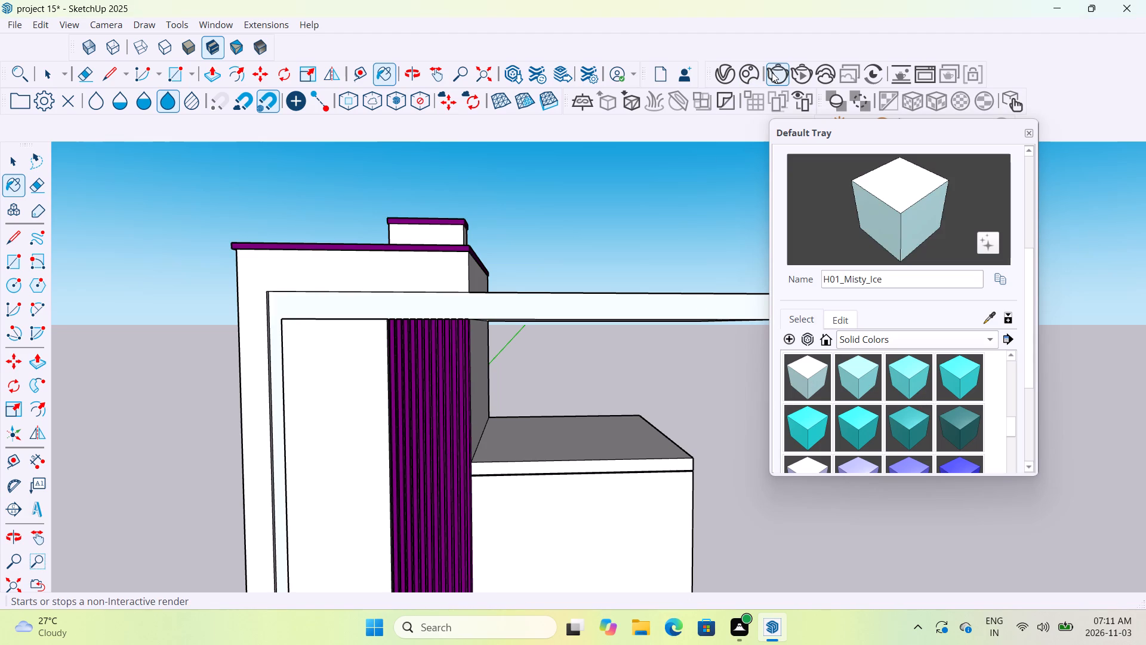
Run a V-Ray test render to check the pale frame colour, and close the frame buffer.
left_click(772, 72)
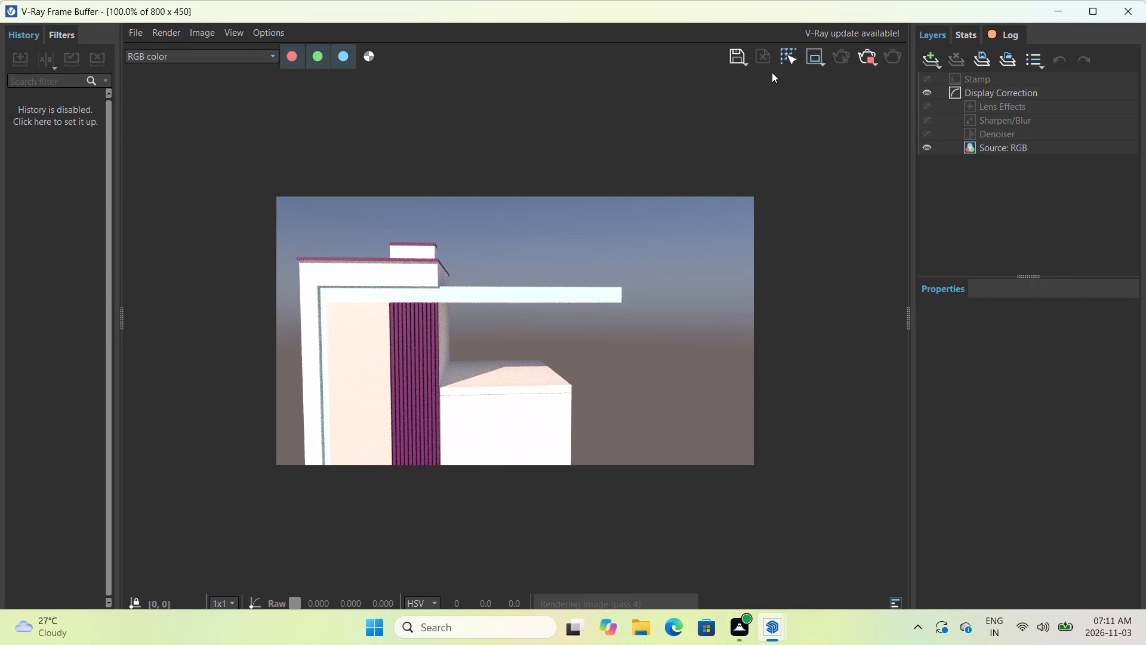
left_click(1123, 13)
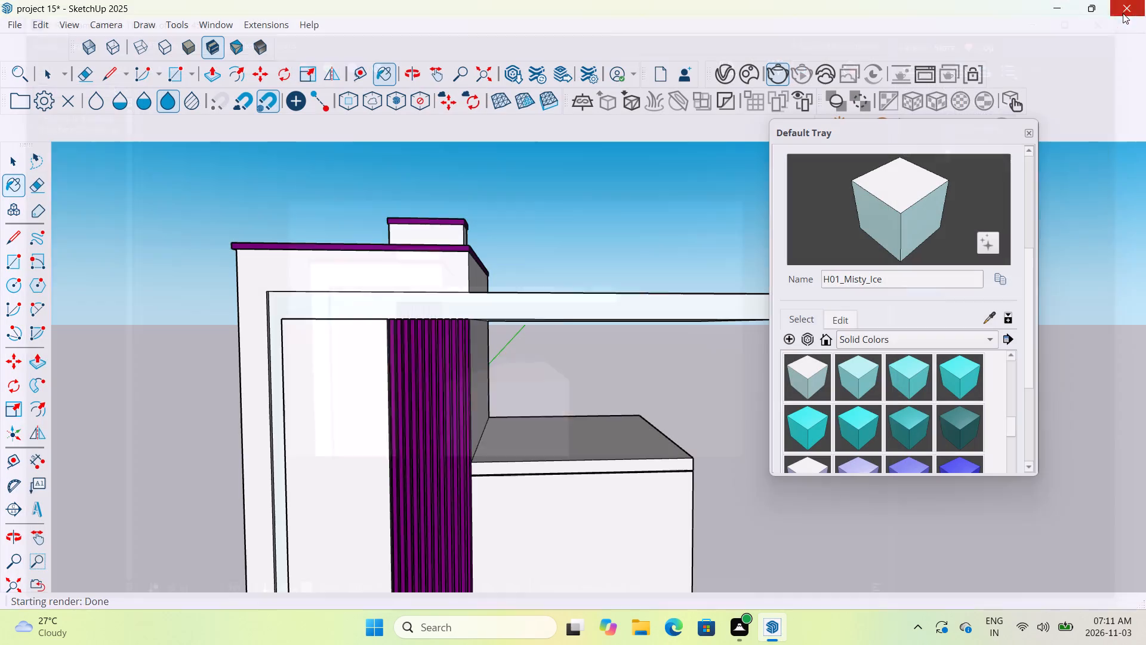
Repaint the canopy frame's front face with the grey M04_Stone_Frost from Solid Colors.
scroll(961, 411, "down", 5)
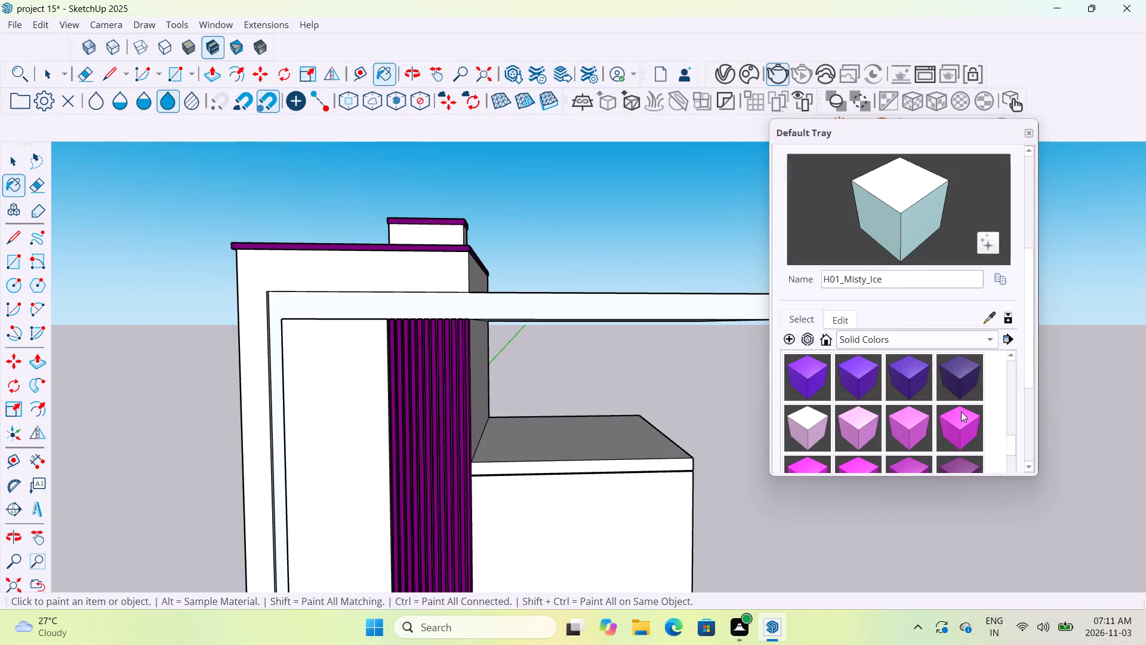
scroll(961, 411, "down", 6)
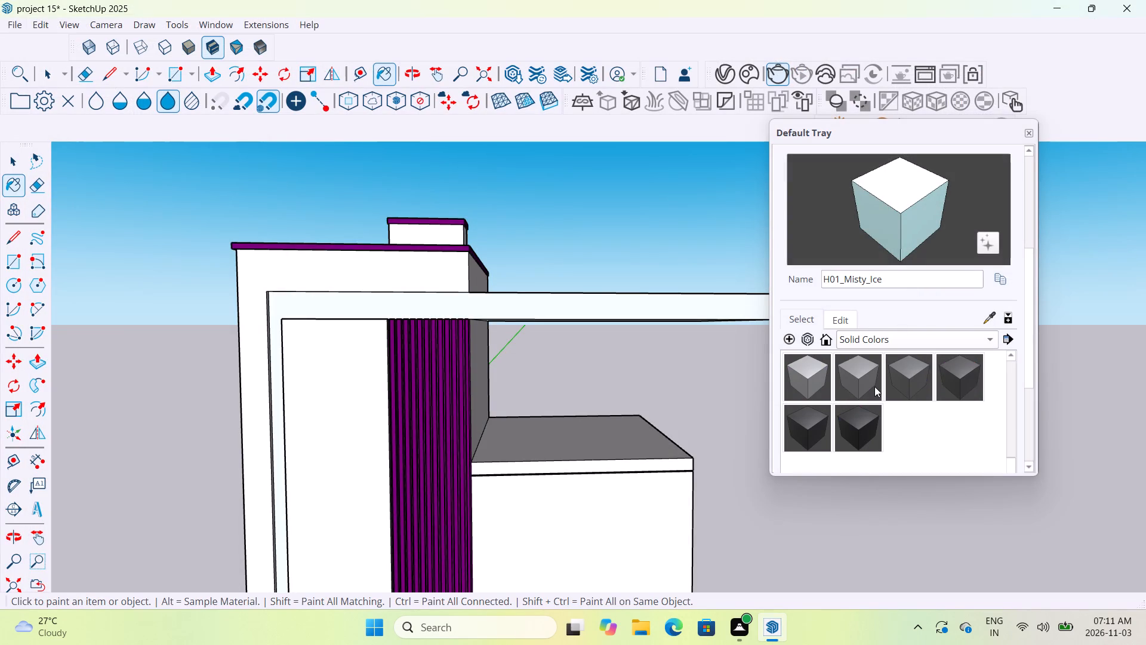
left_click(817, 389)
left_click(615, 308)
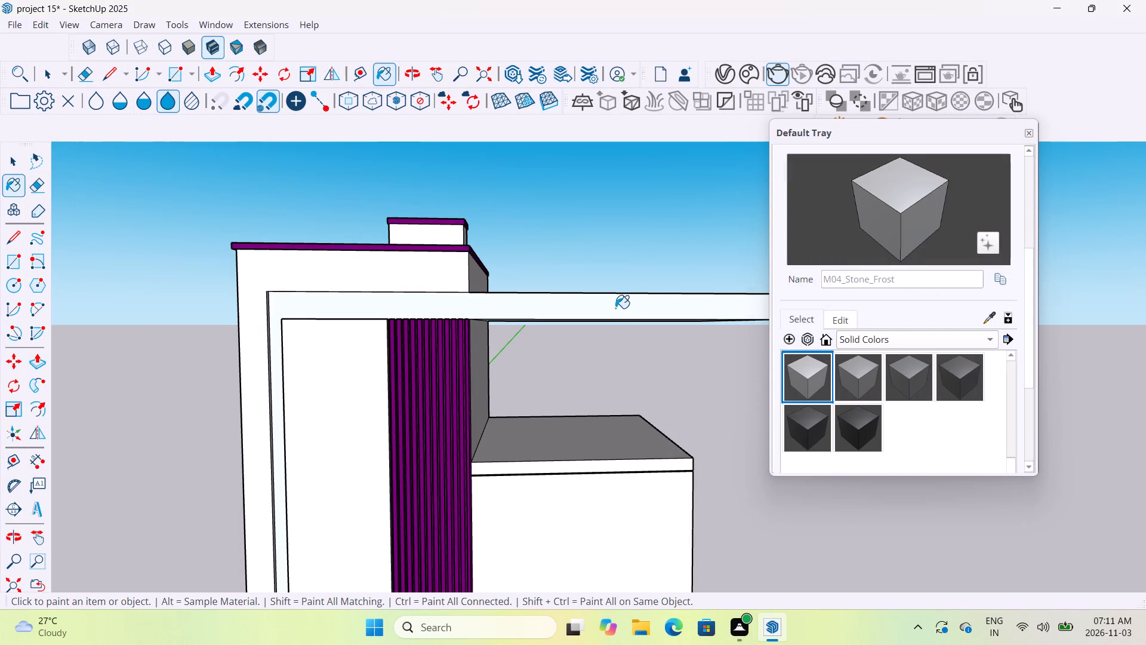
Run a V-Ray test render to check the grey frame beside the violet fins, and close the frame buffer.
left_click(778, 75)
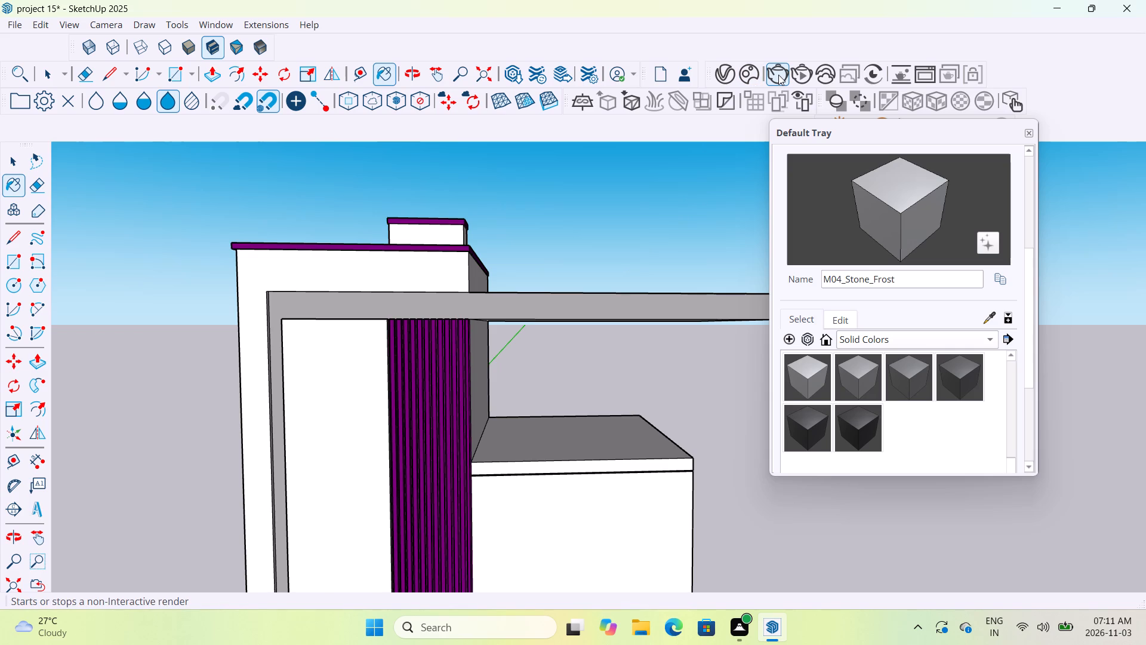
left_click(778, 75)
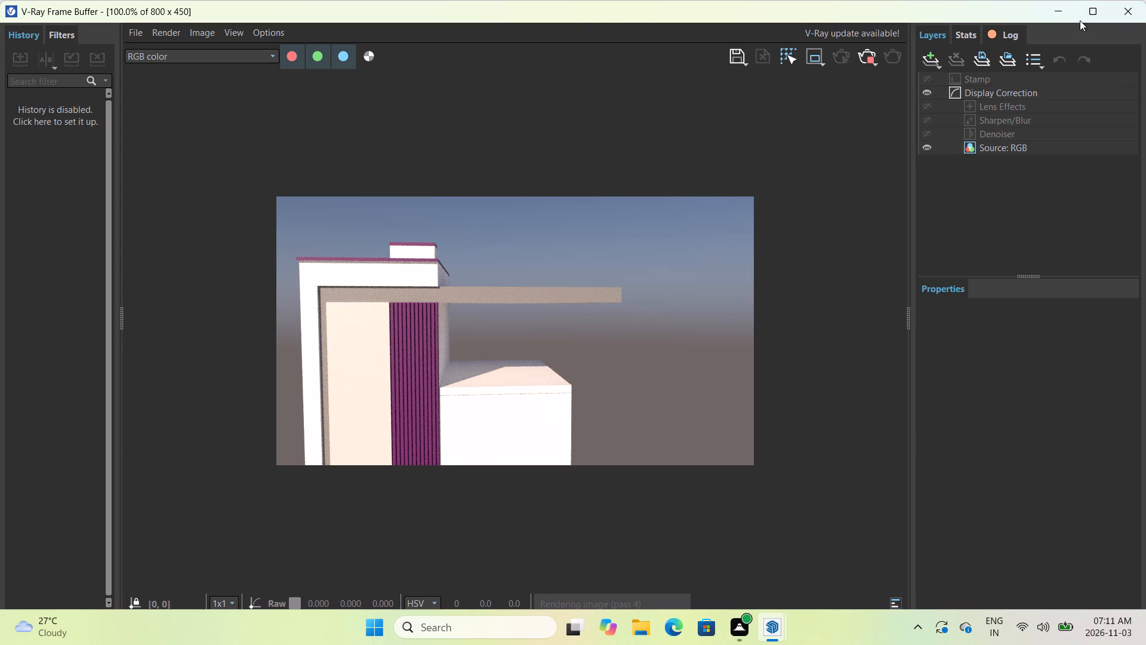
left_click(1117, 8)
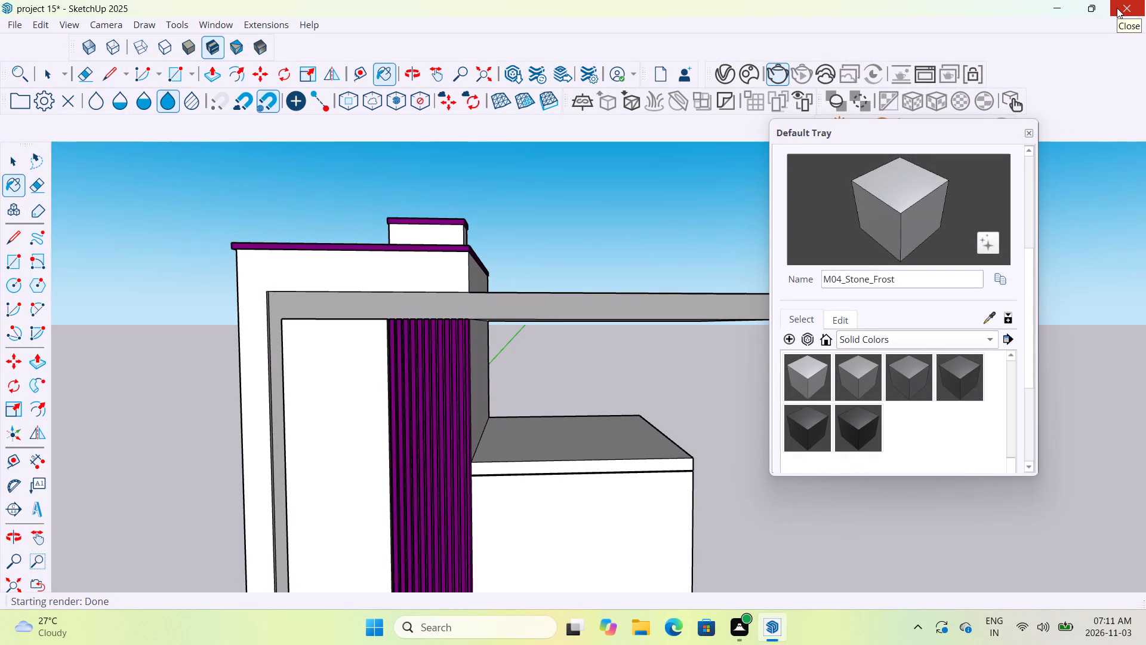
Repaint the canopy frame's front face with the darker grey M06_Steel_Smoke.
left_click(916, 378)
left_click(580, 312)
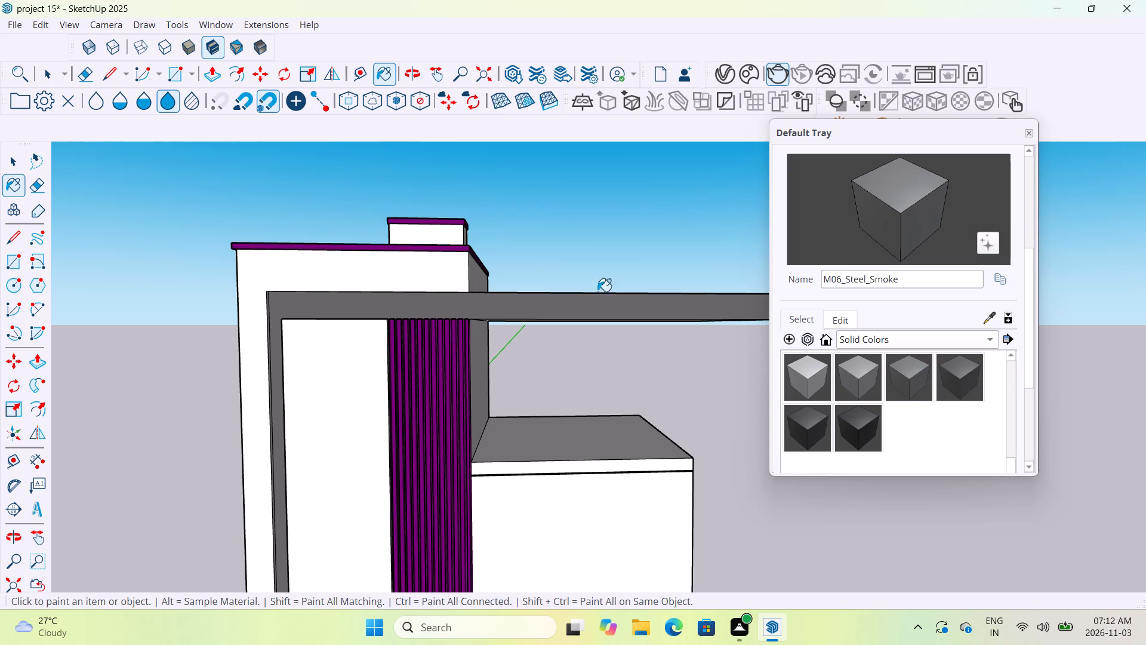
Run a V-Ray test render to check the dark grey frame, and close the frame buffer.
left_click(777, 76)
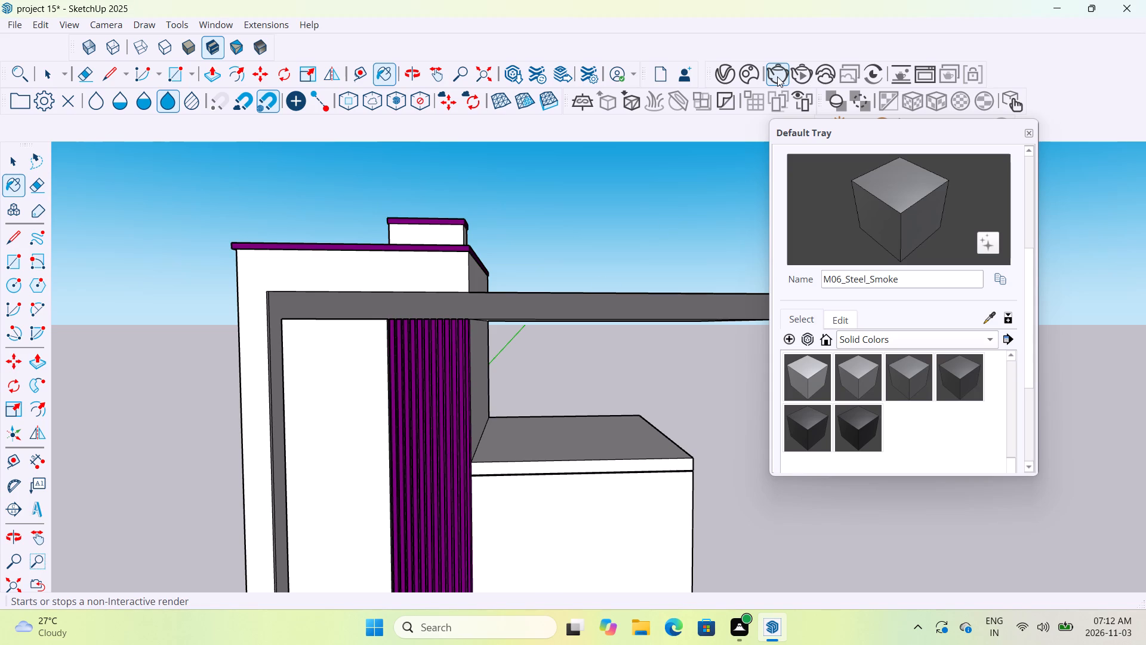
left_click(777, 76)
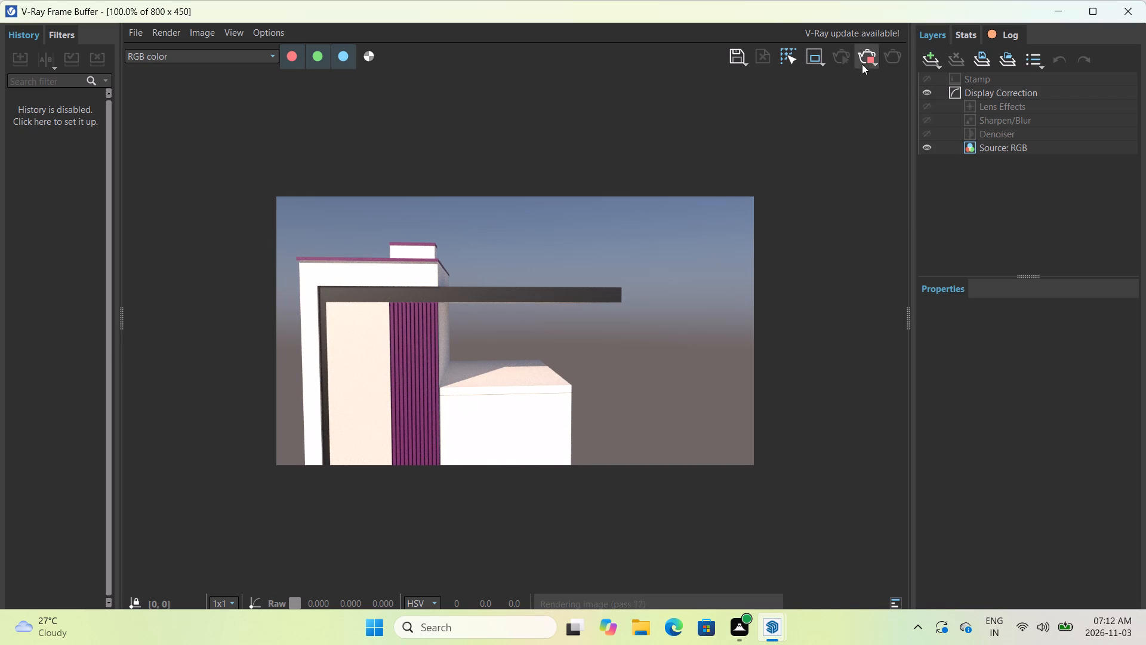
left_click(1143, 5)
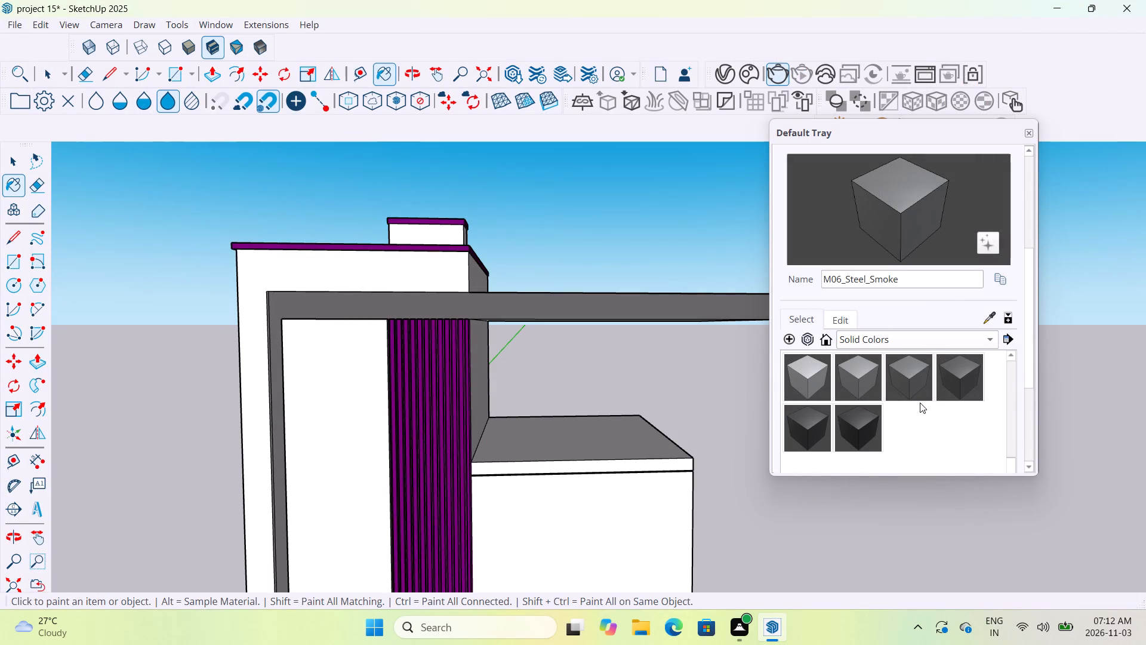
Repaint the canopy frame's front face with the light grey M03_Pewter_Shine from Solid Colors.
scroll(920, 403, "up", 1)
left_click(950, 377)
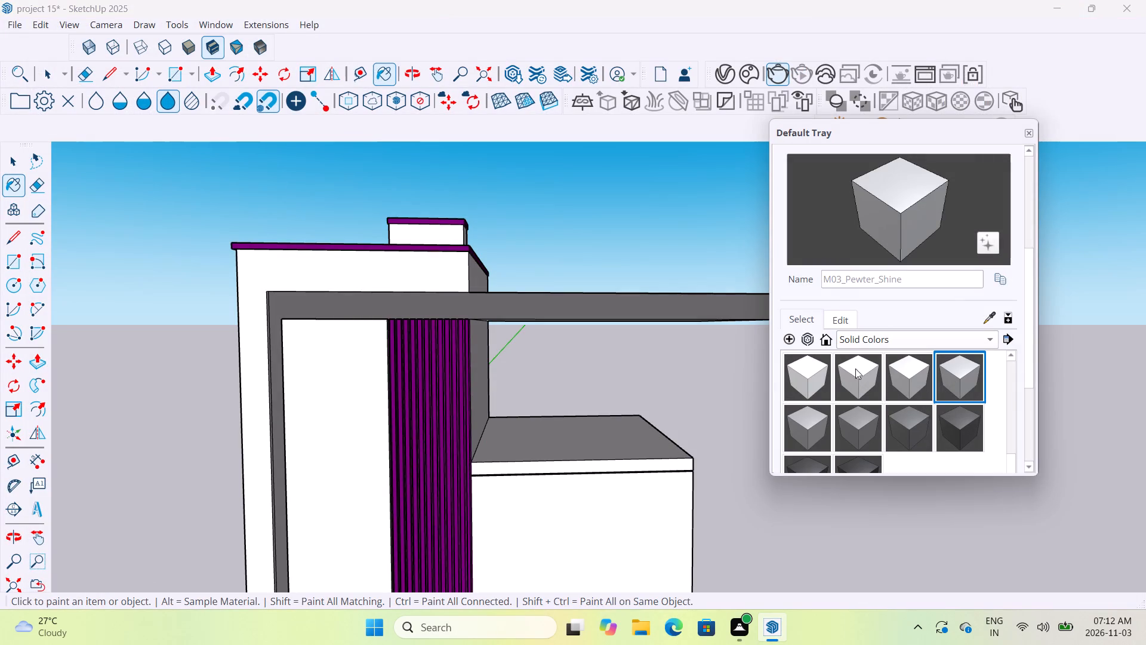
left_click(666, 313)
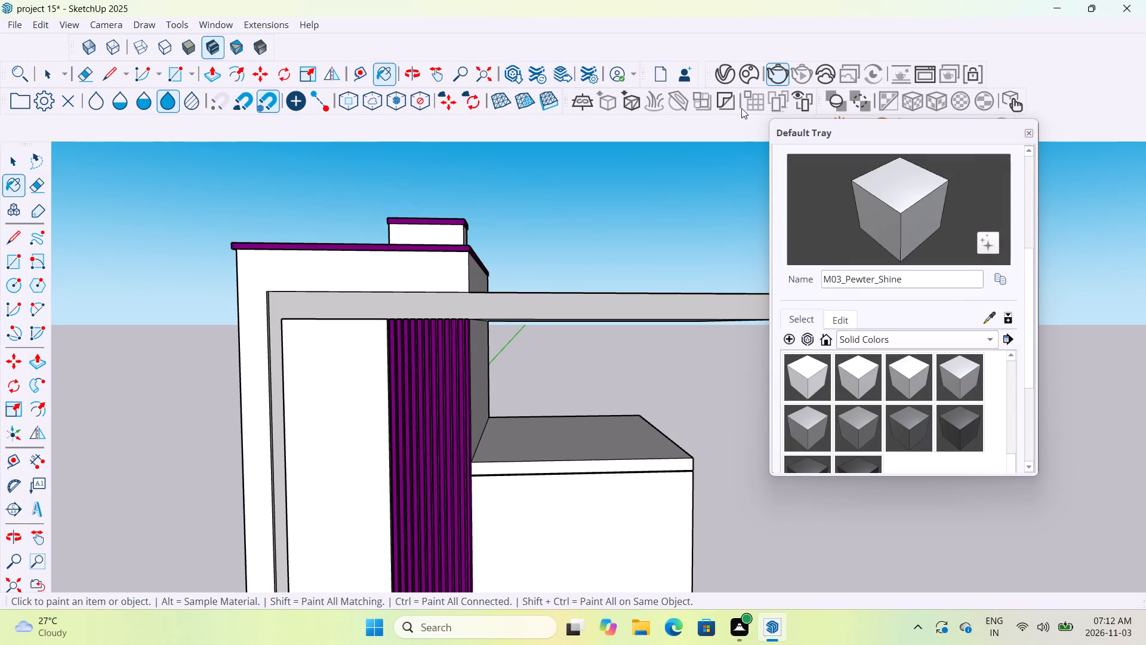
Run a V-Ray test render to check the light grey canopy frame, and close the frame buffer.
left_click(778, 72)
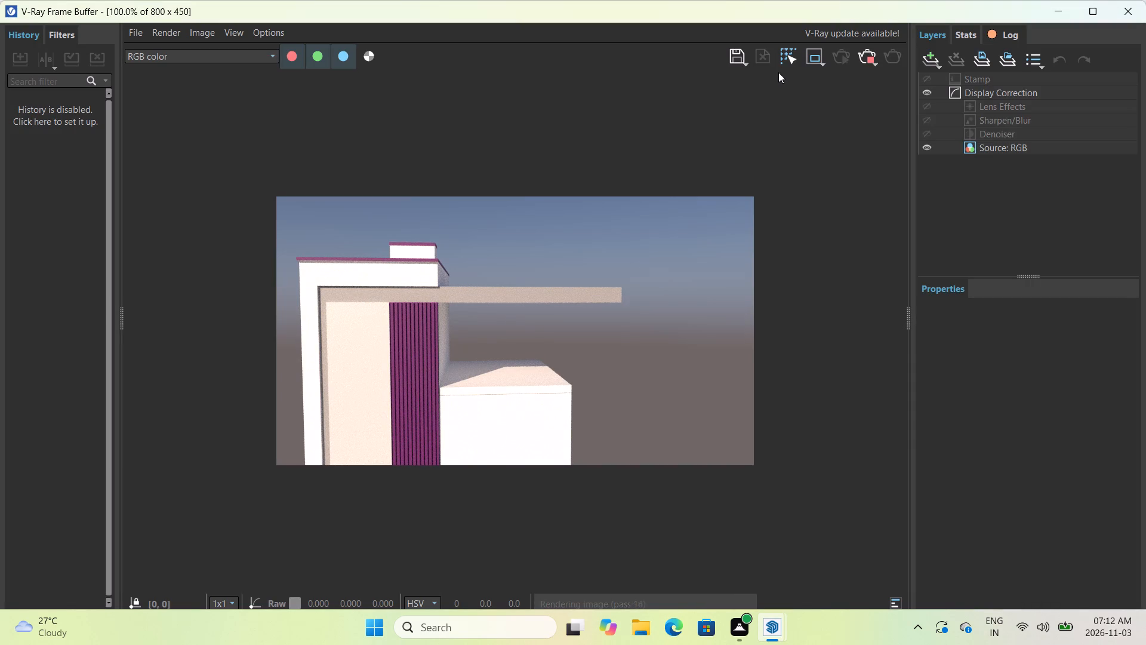
scroll(778, 72, "down", 3)
scroll(778, 72, "up", 4)
scroll(778, 72, "down", 1)
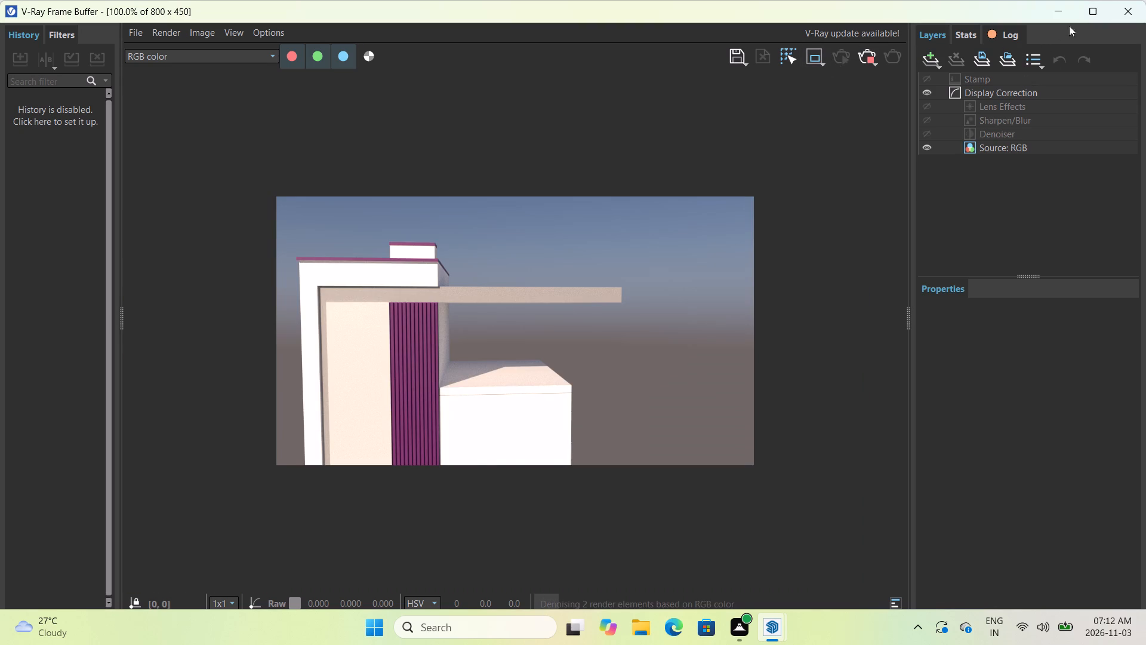
left_click(1122, 13)
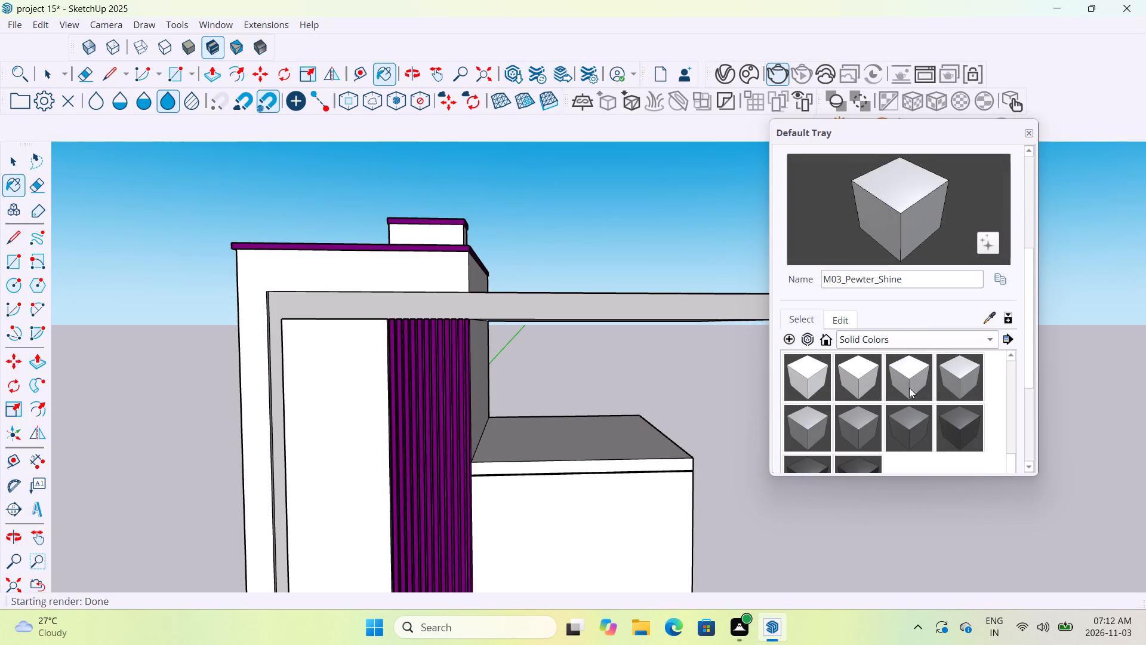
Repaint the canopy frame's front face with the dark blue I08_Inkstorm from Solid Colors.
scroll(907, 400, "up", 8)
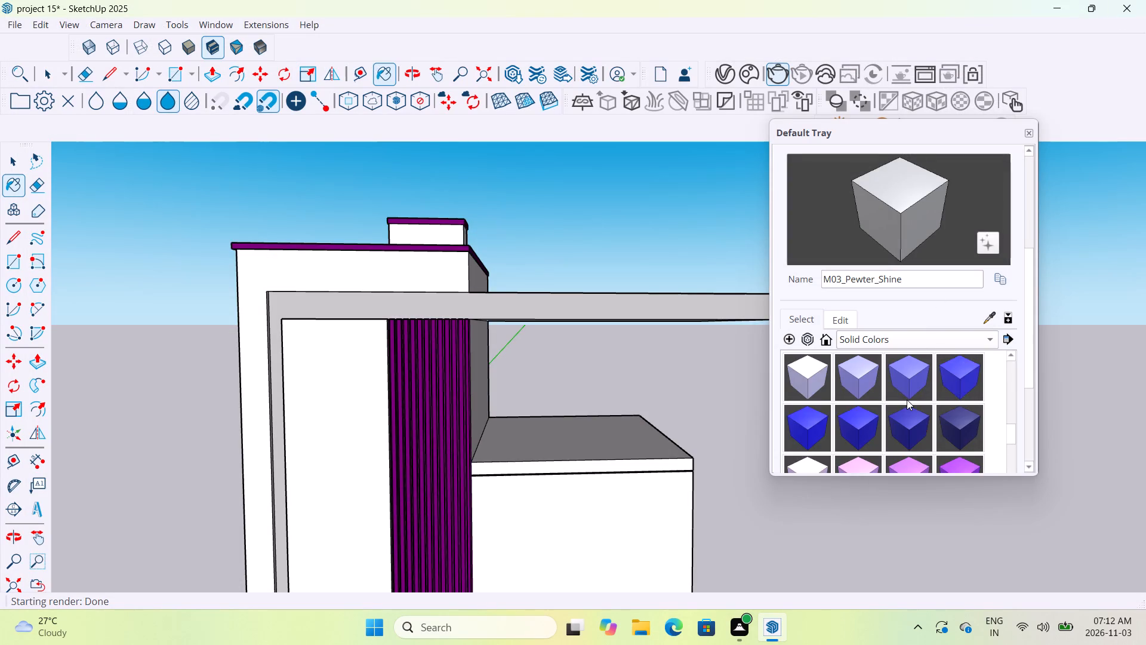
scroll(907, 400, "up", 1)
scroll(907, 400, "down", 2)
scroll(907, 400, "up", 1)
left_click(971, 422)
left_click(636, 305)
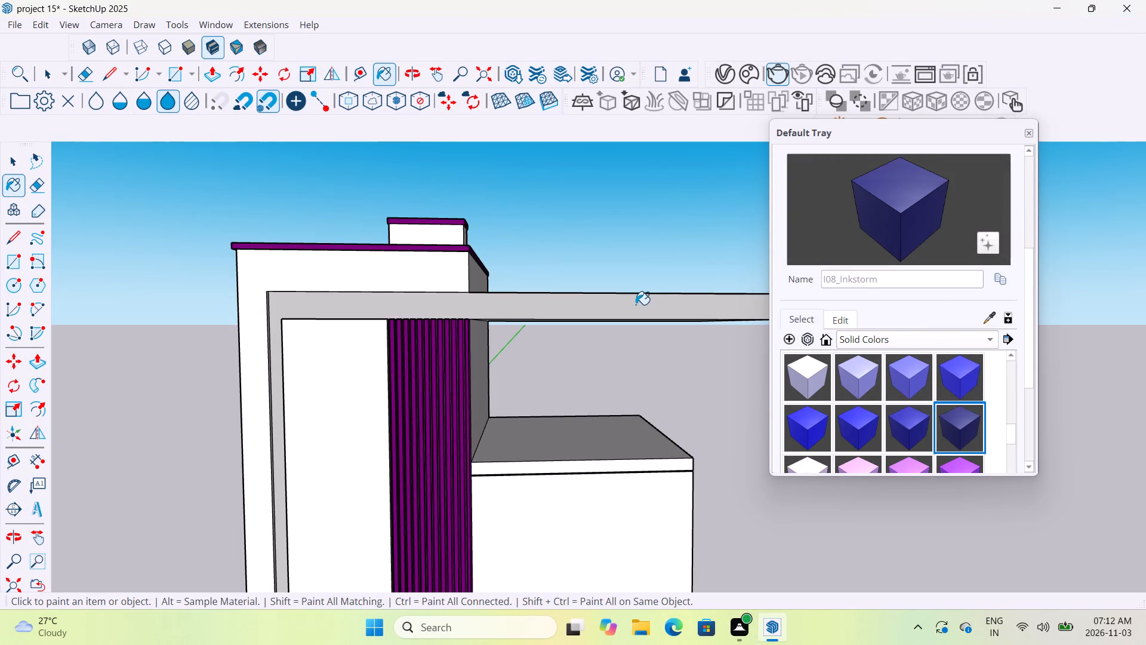
Run a V-Ray test render to check the dark blue frame beside the violet fins, and close the frame buffer.
left_click(777, 74)
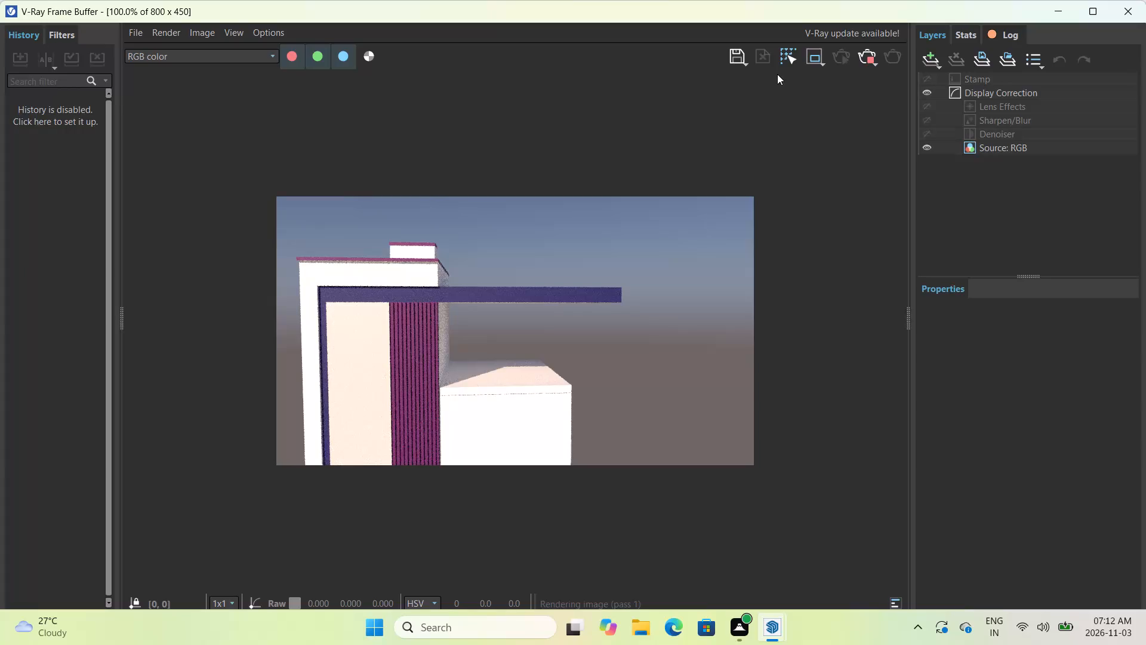
left_click(1137, 17)
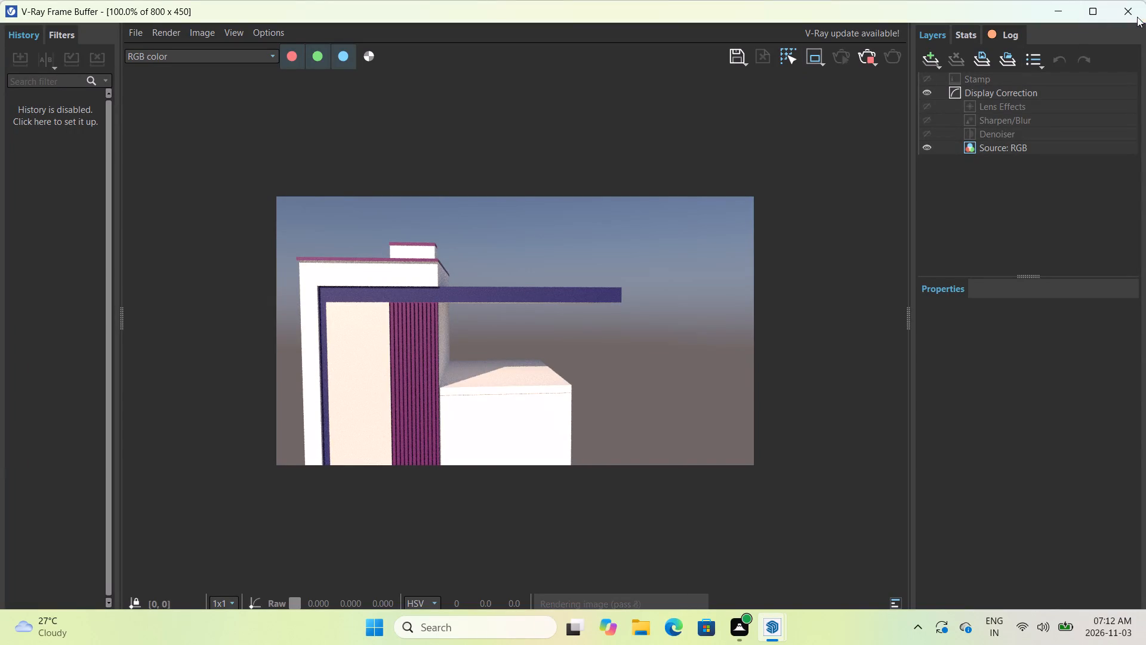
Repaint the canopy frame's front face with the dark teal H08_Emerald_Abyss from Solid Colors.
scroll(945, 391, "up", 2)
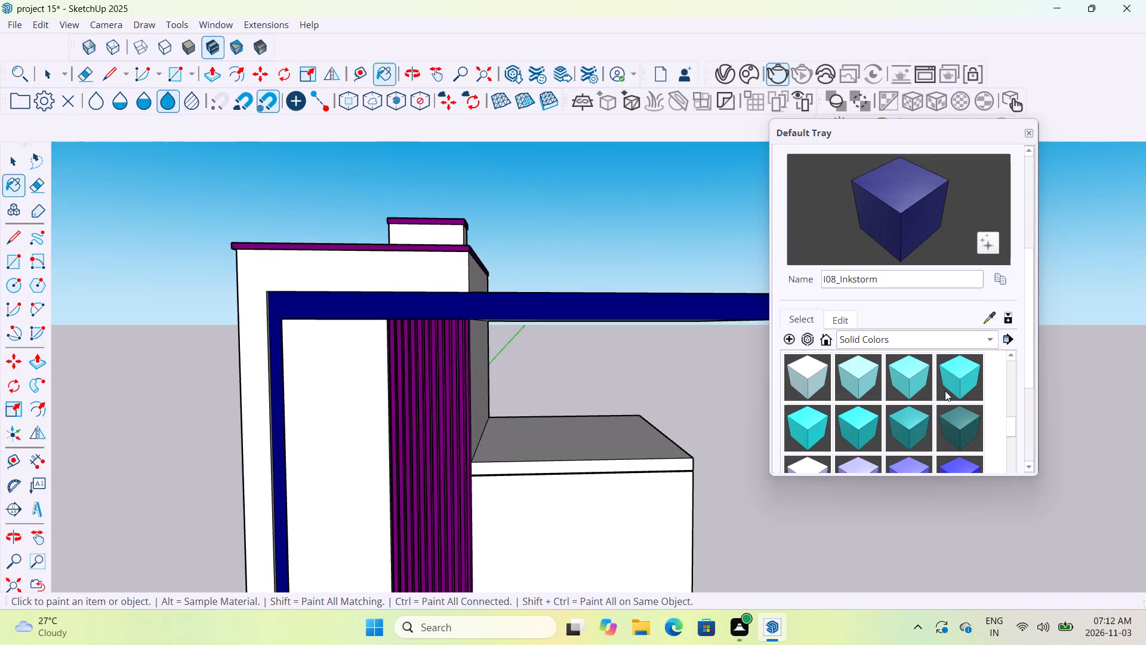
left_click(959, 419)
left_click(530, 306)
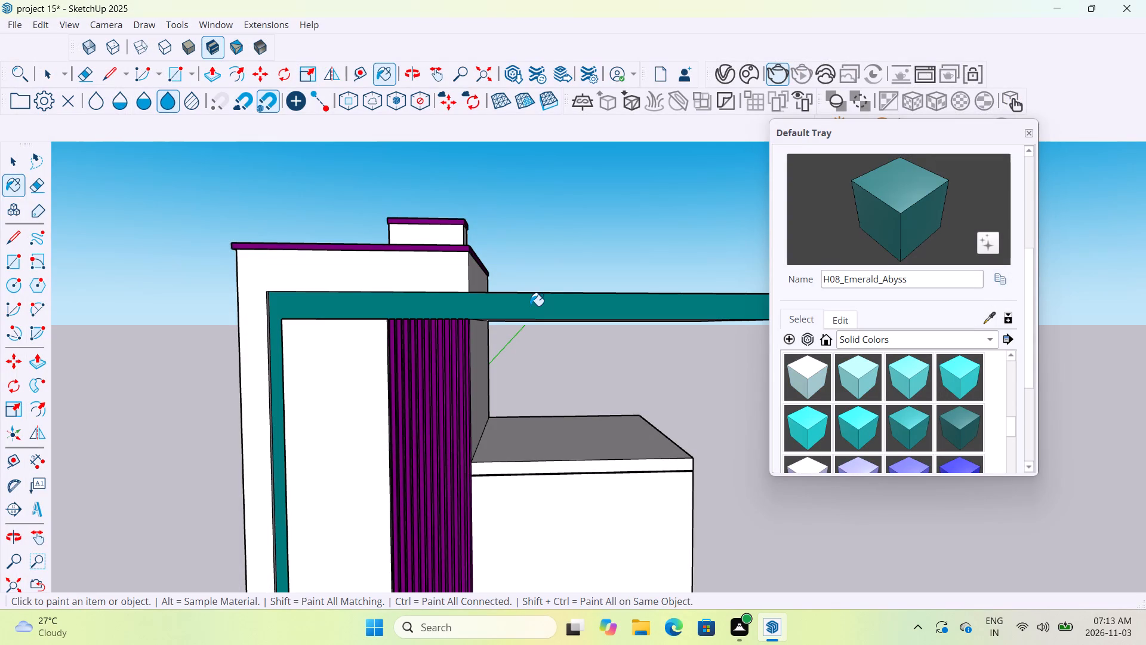
Run a V-Ray test render to check the teal frame beside the violet fins, and close the frame buffer.
left_click(780, 64)
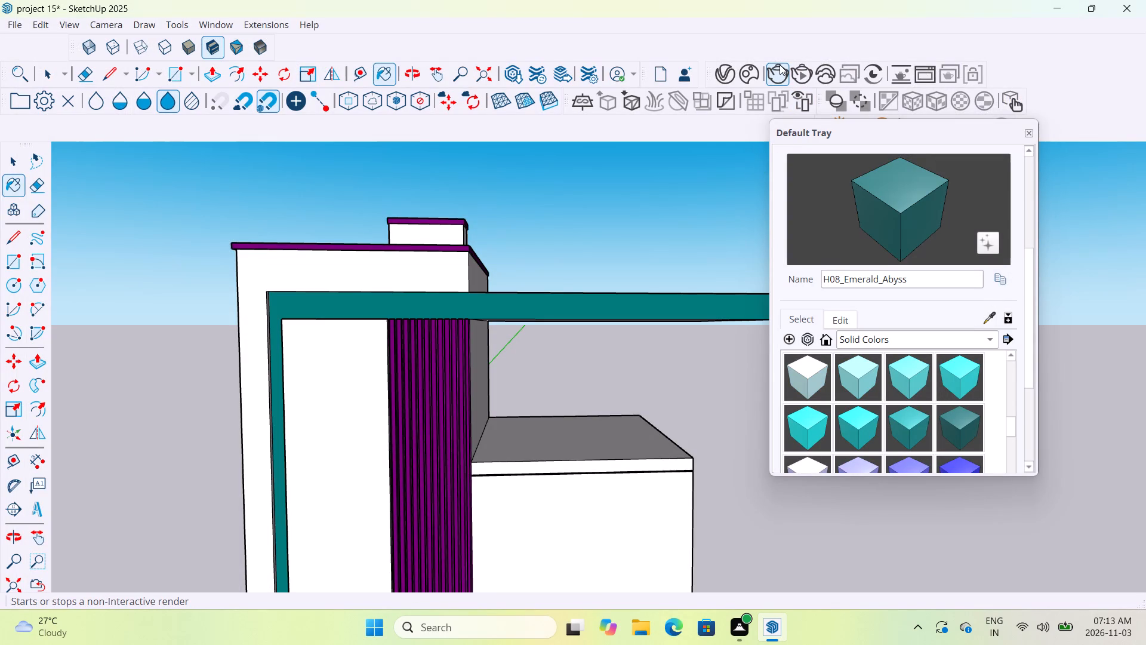
left_click(780, 64)
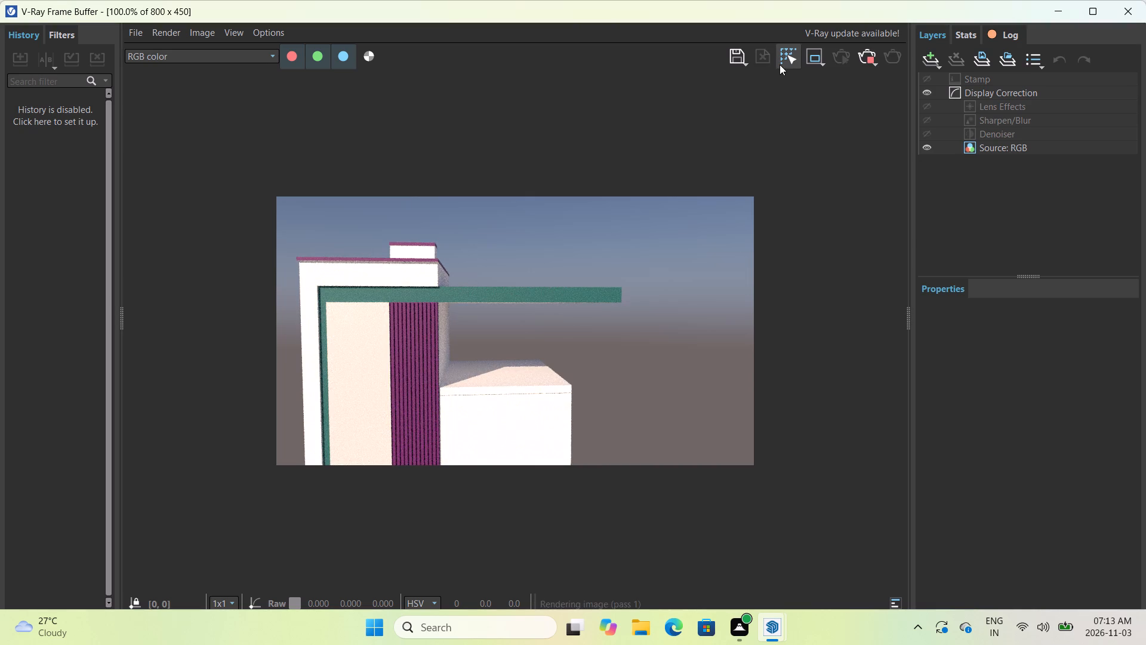
left_click(1126, 10)
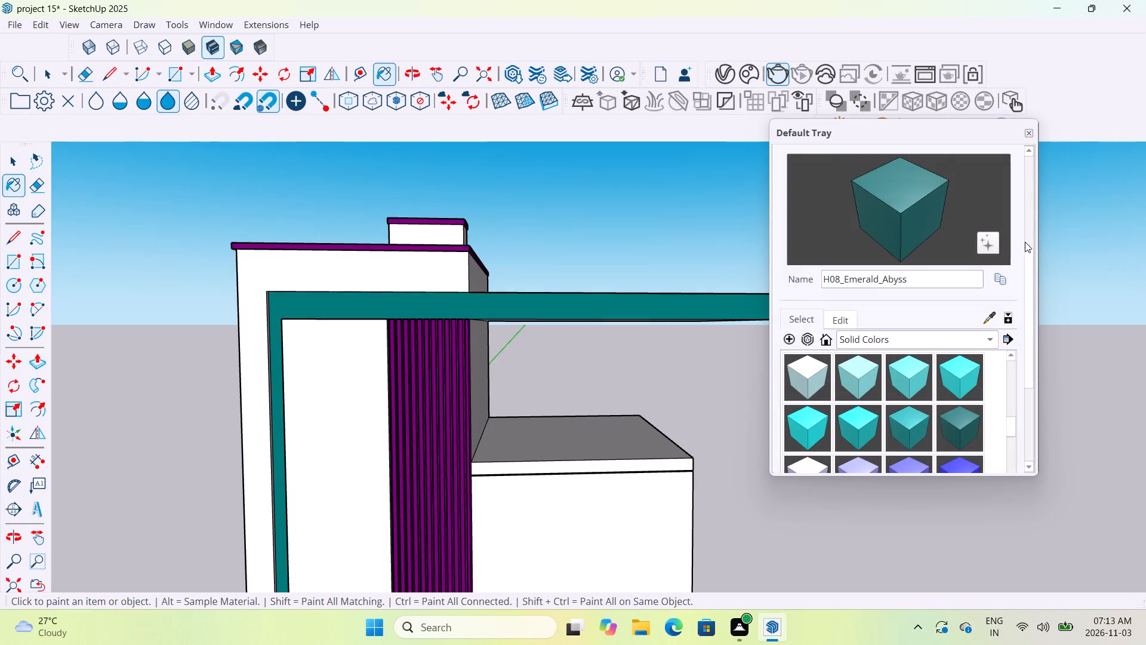
Repaint the canopy frame's front face with the mid grey M04_Stone_Frost from Solid Colors.
scroll(939, 428, "down", 11)
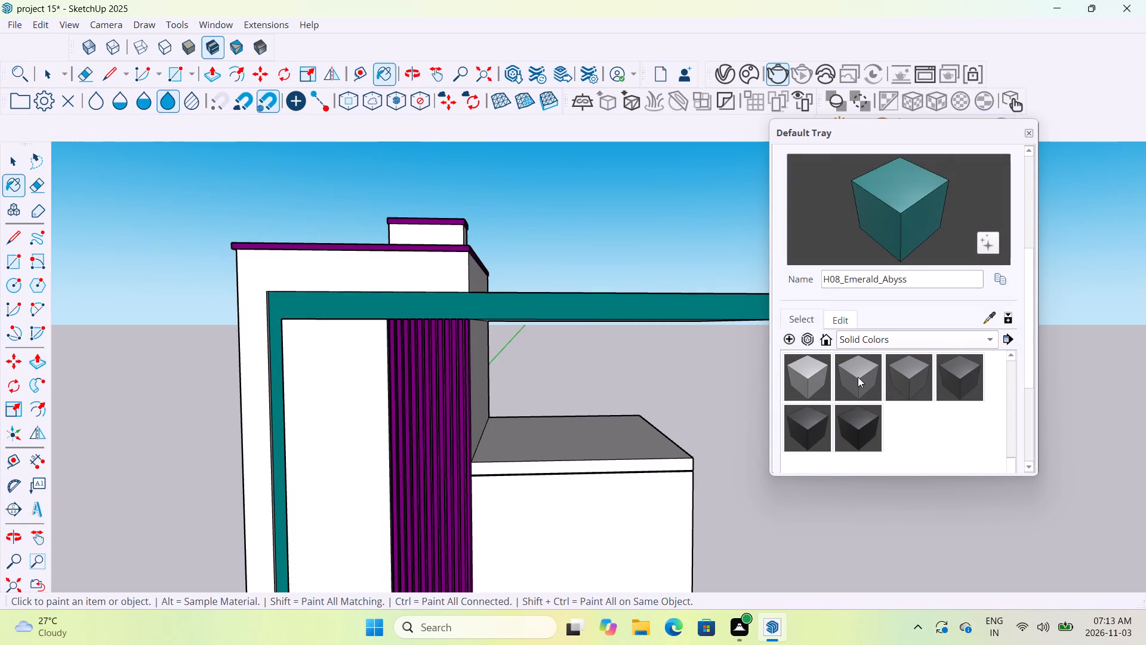
left_click(807, 384)
left_click(700, 303)
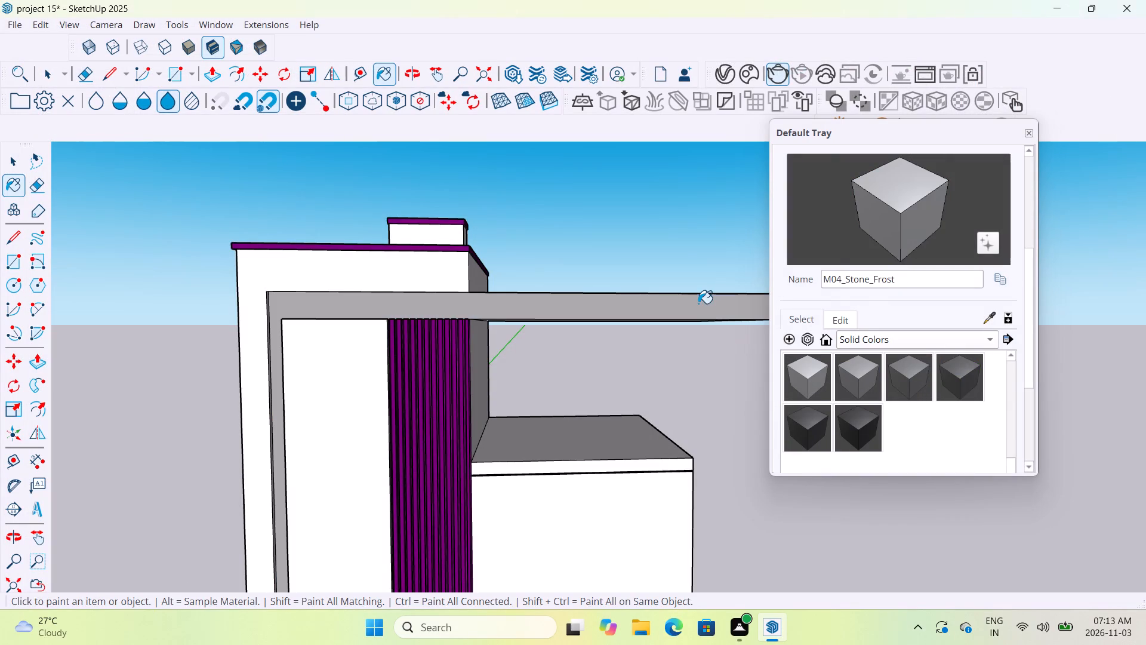
Run a V-Ray test render to check the M04_Stone_Frost frame, and close the frame buffer and the Default Tray.
left_click(777, 72)
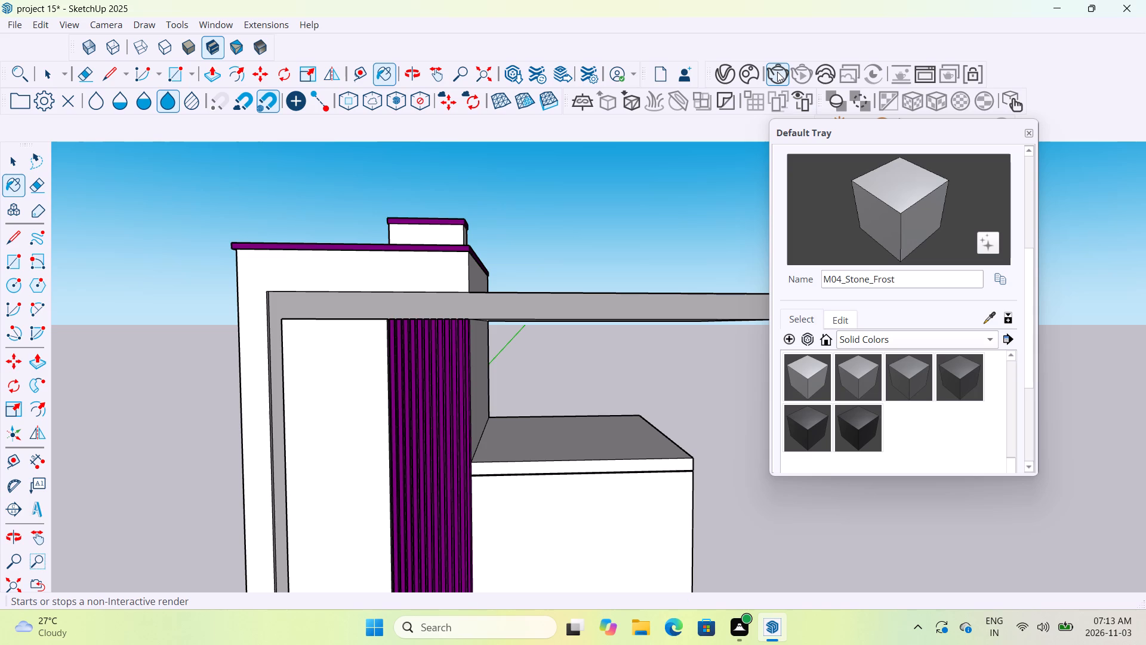
left_click(777, 72)
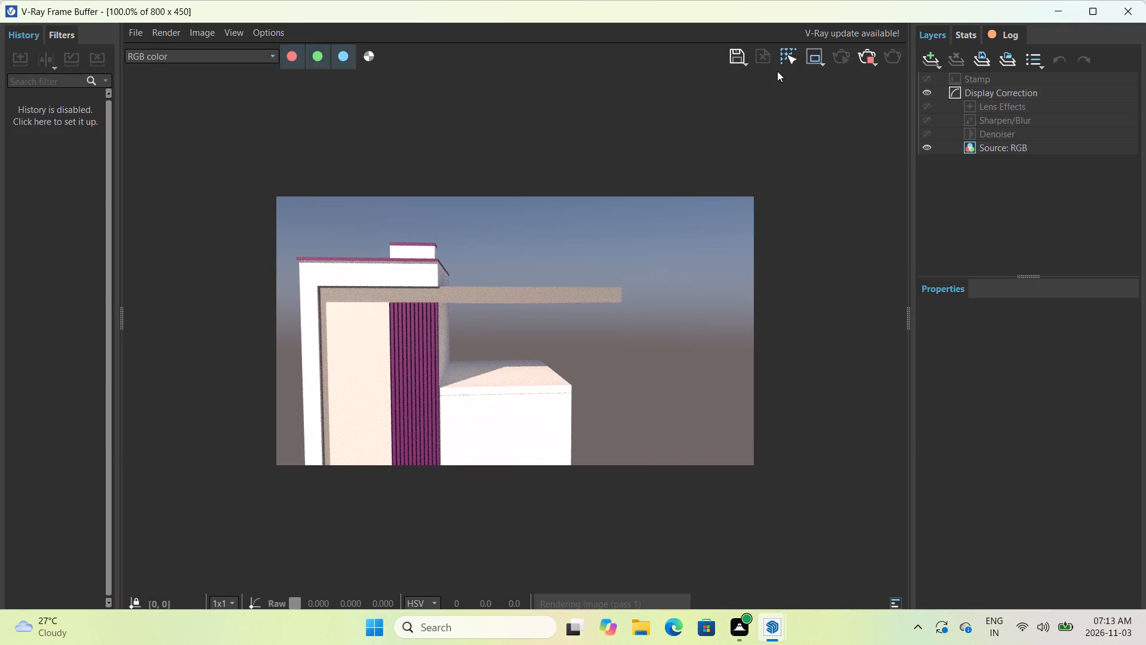
left_click(1135, 20)
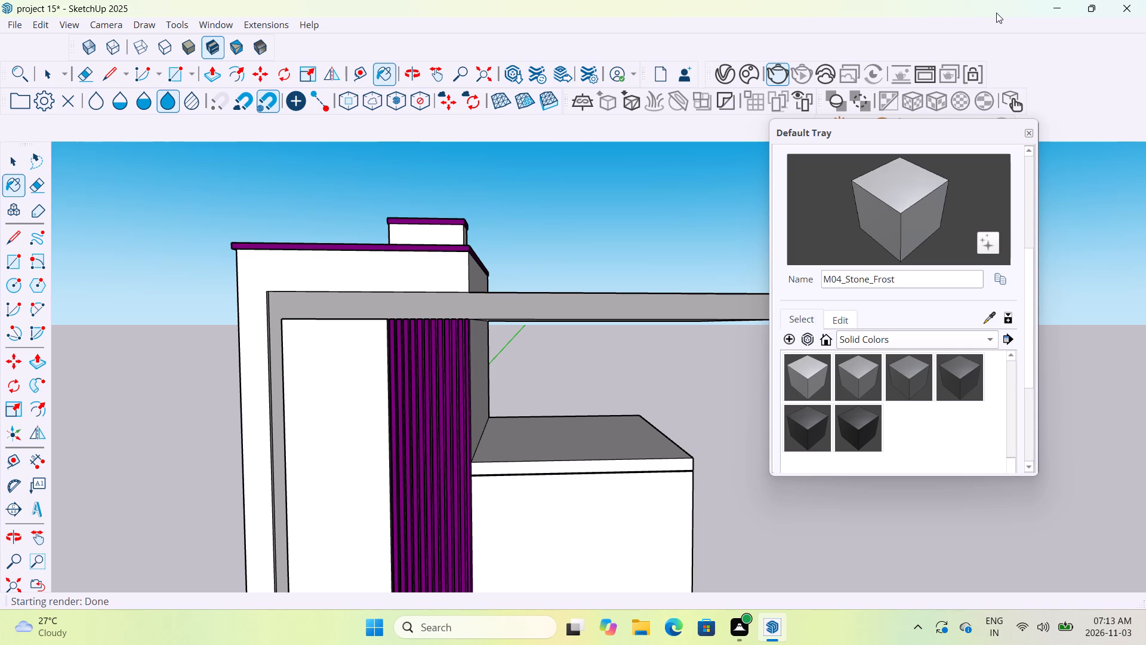
left_click(1033, 130)
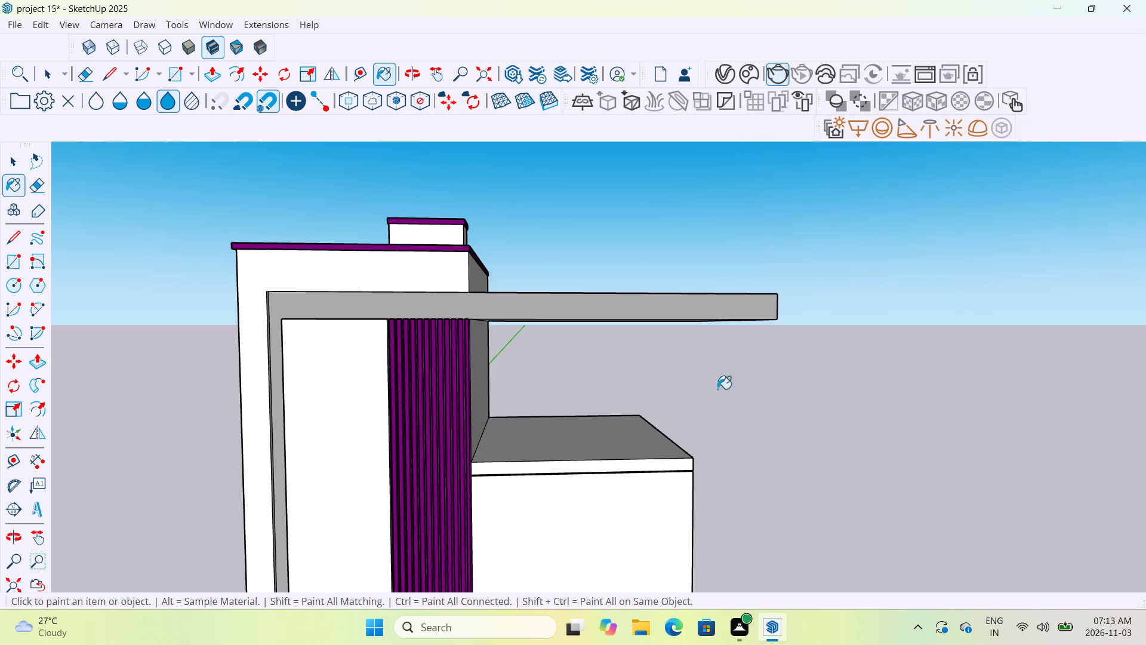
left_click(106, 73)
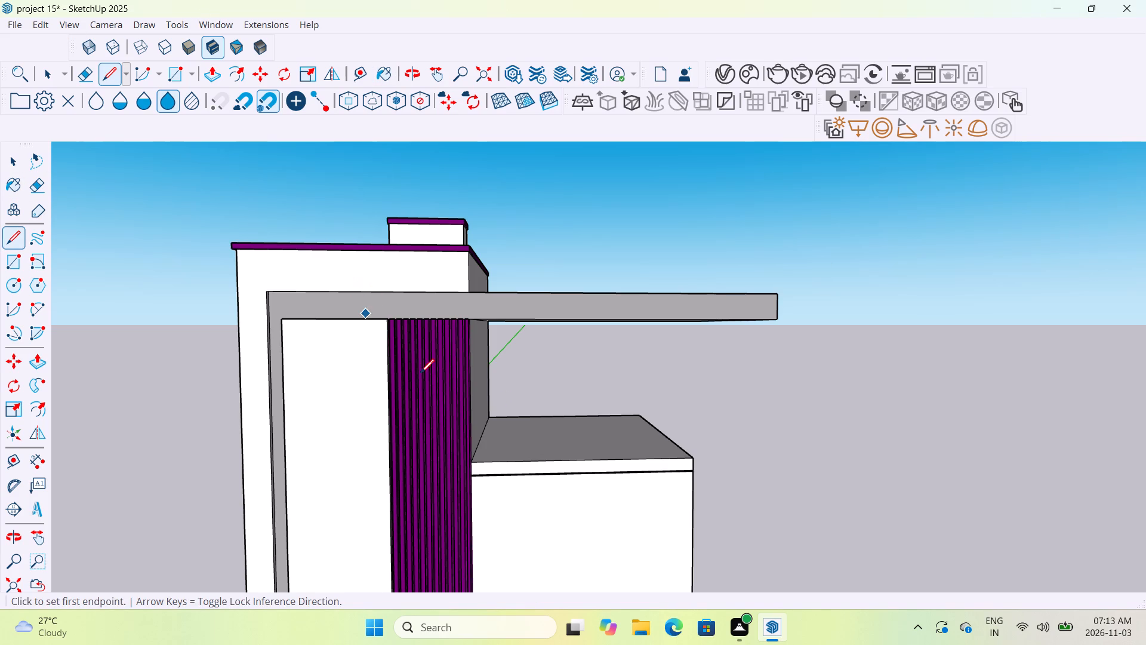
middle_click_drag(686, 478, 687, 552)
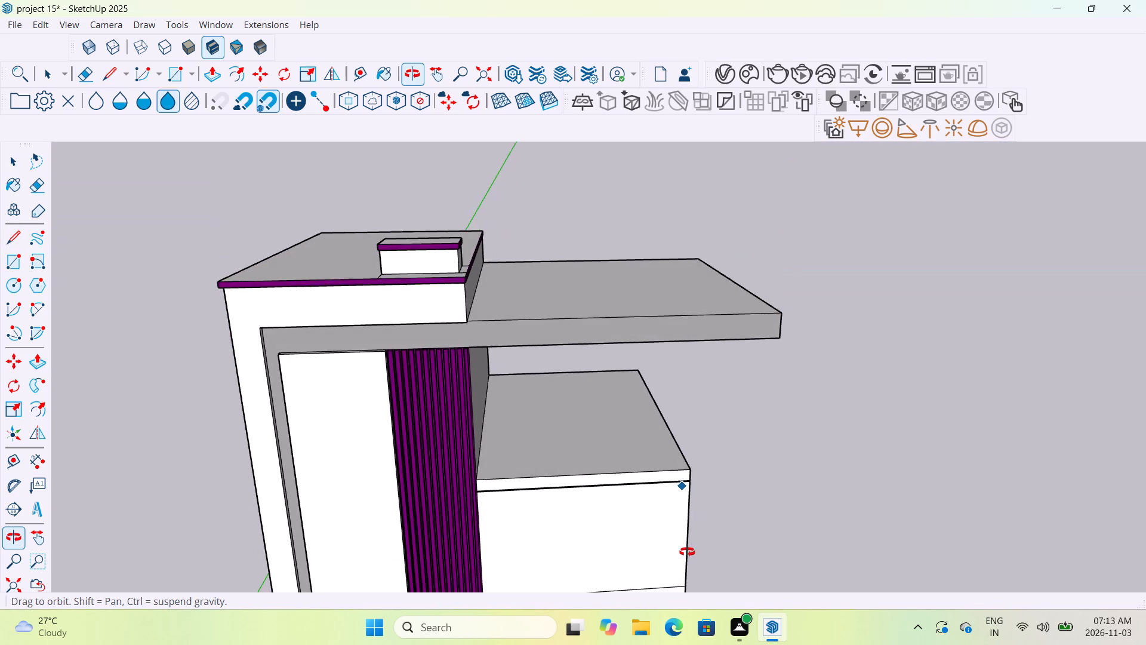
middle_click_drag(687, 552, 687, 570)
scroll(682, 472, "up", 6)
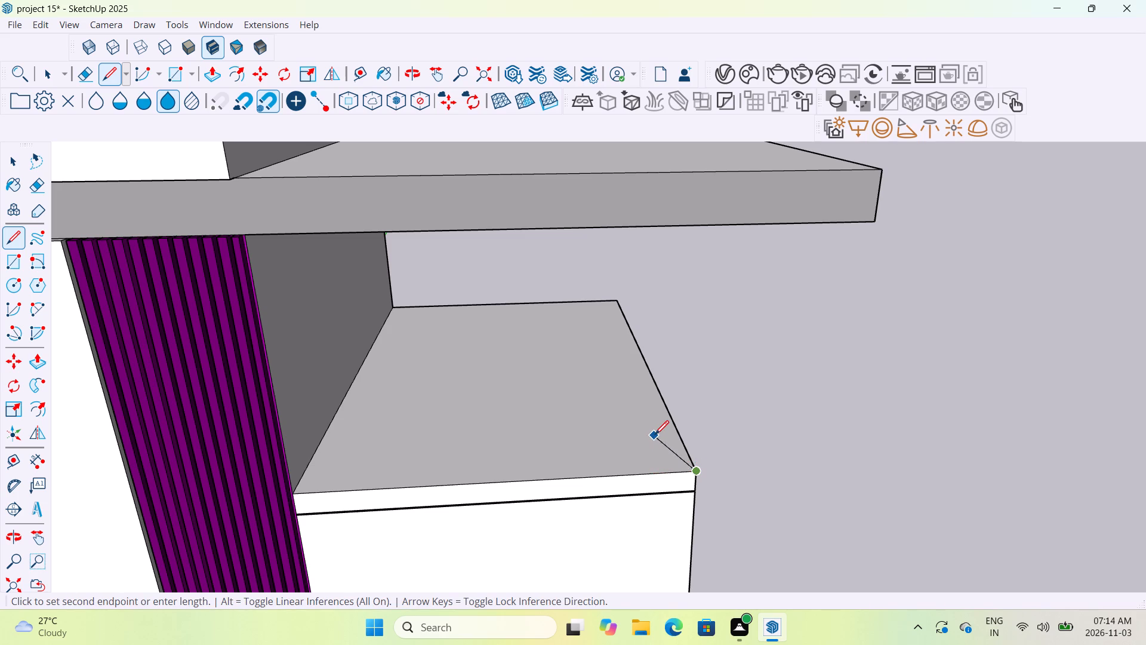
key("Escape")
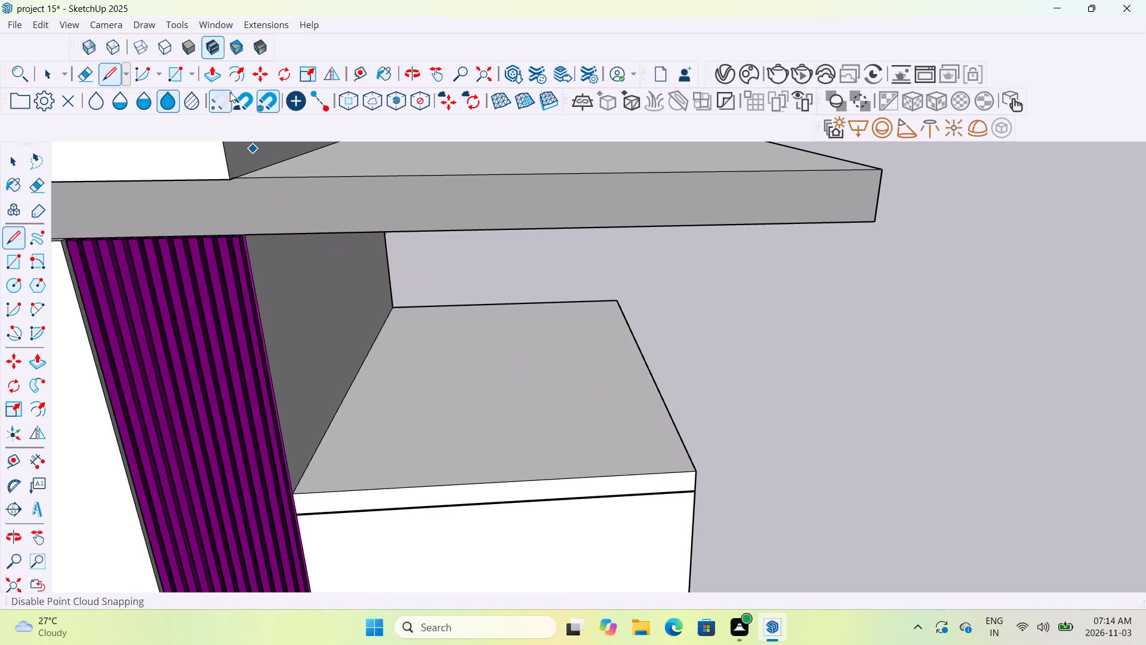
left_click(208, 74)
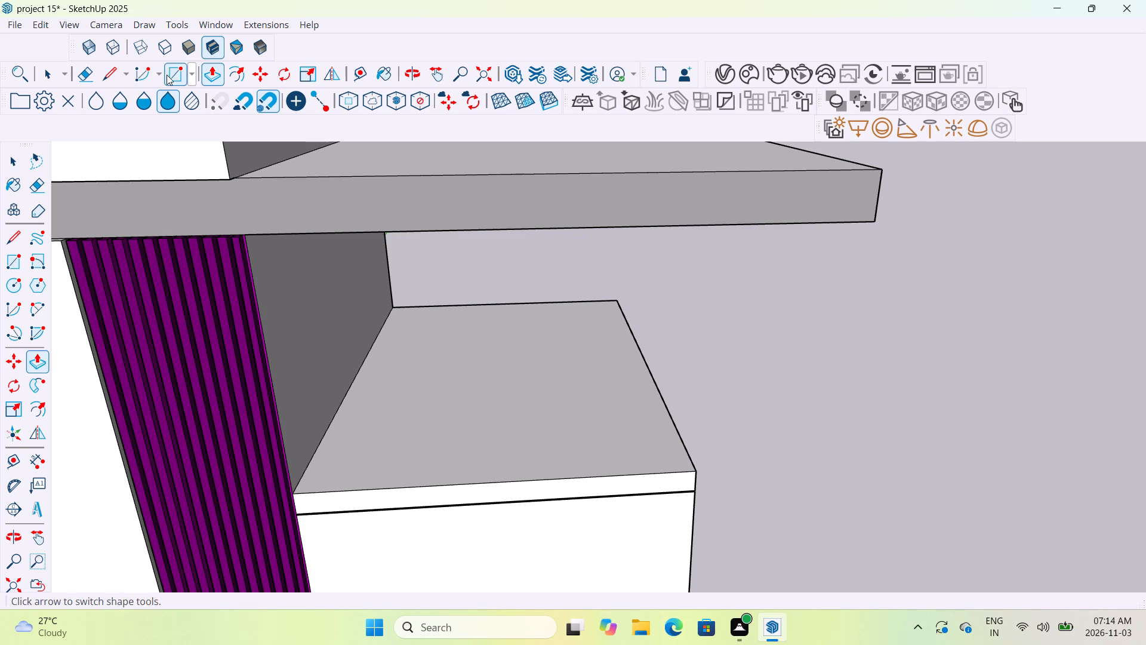
Draw a small rectangle on the lower block's roof, starting from its outer front corner beneath the canopy.
left_click(167, 74)
left_click(695, 471)
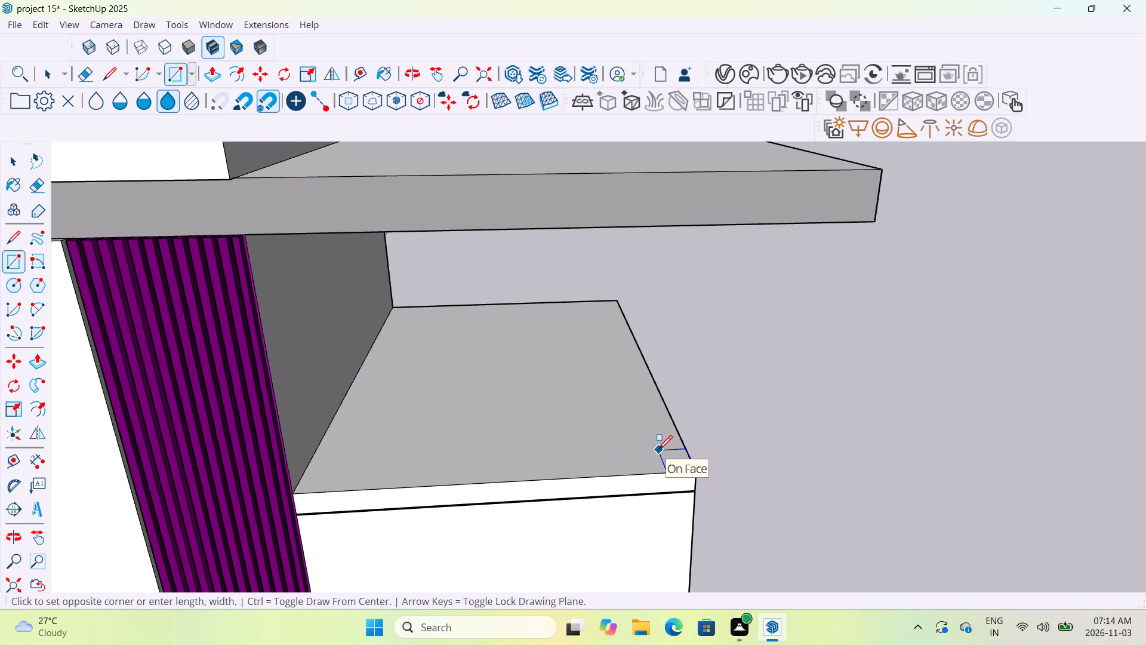
left_click(655, 449)
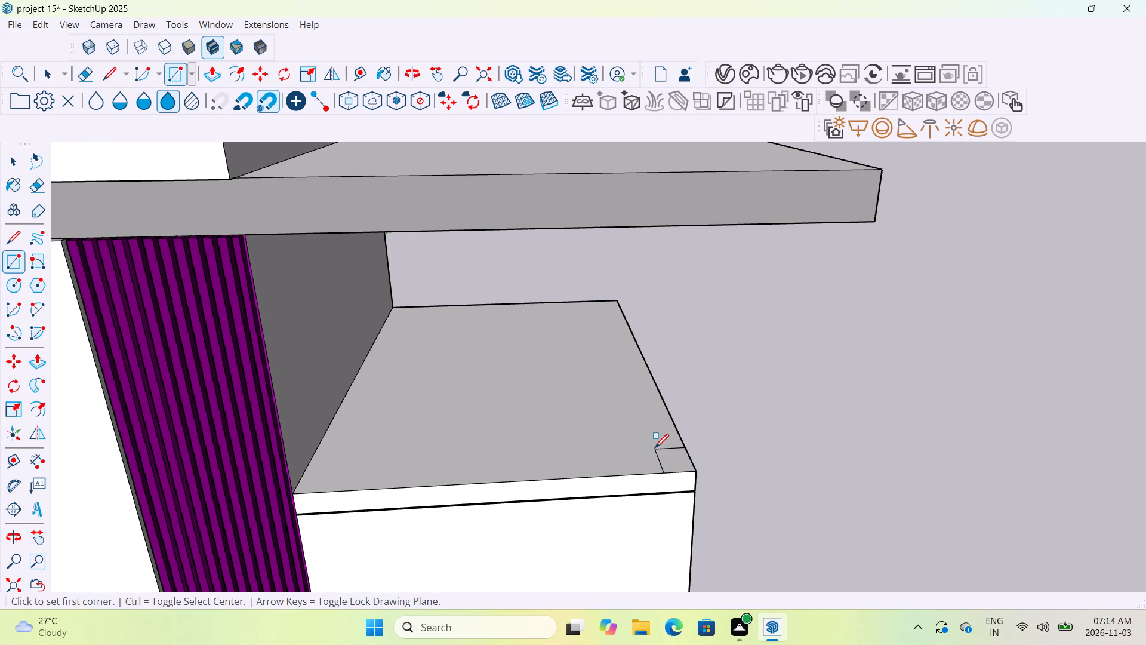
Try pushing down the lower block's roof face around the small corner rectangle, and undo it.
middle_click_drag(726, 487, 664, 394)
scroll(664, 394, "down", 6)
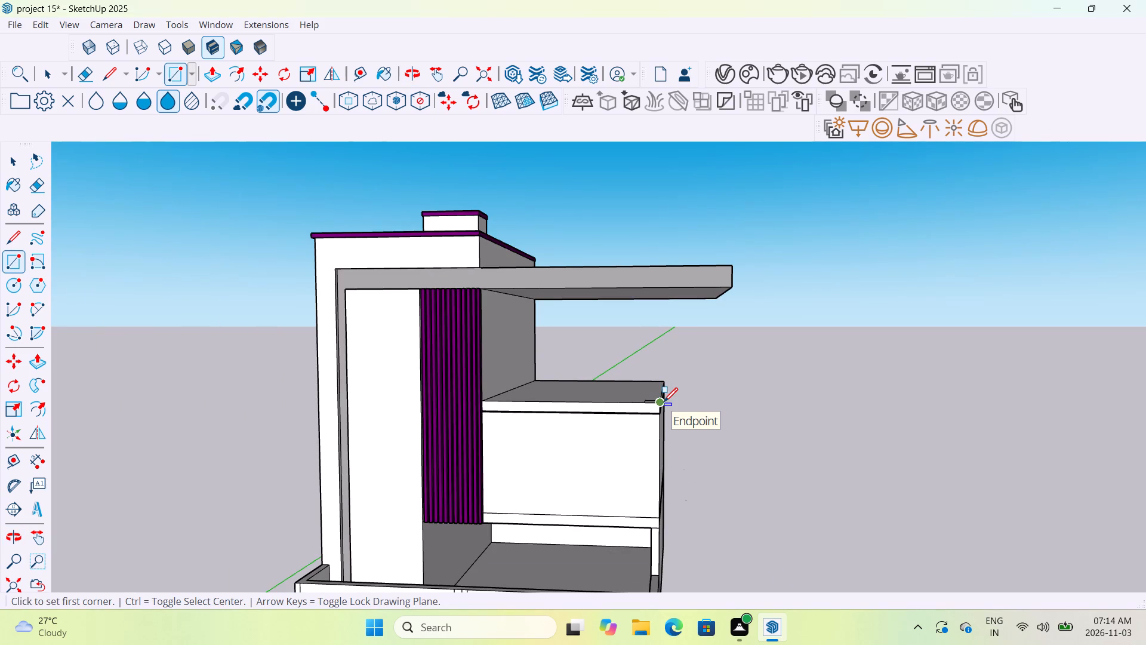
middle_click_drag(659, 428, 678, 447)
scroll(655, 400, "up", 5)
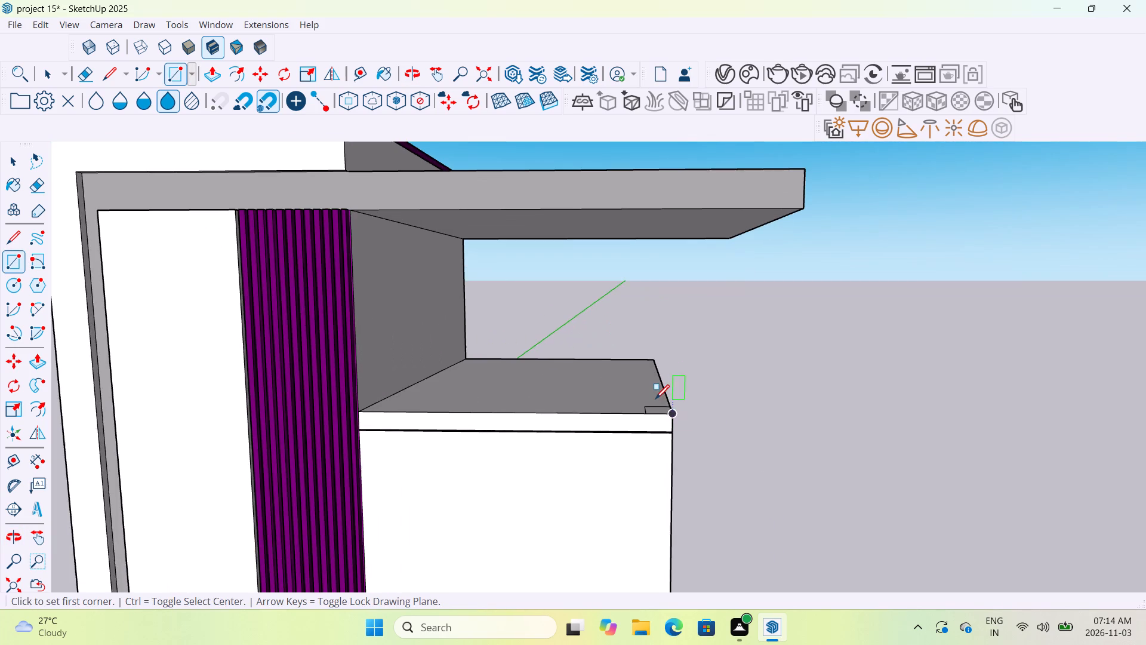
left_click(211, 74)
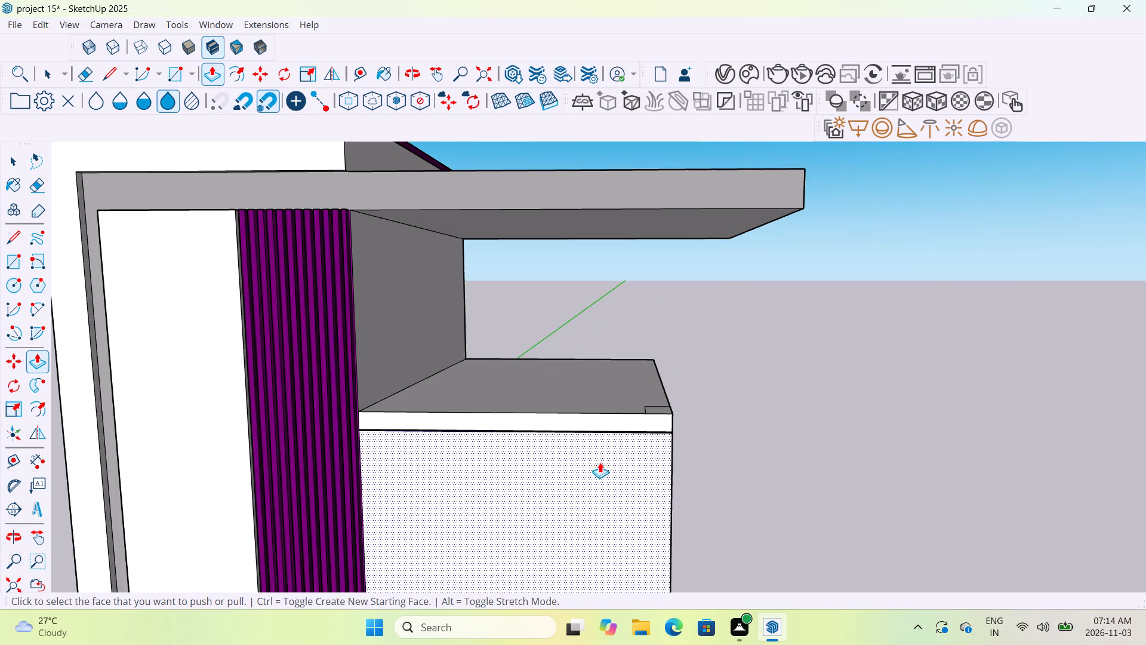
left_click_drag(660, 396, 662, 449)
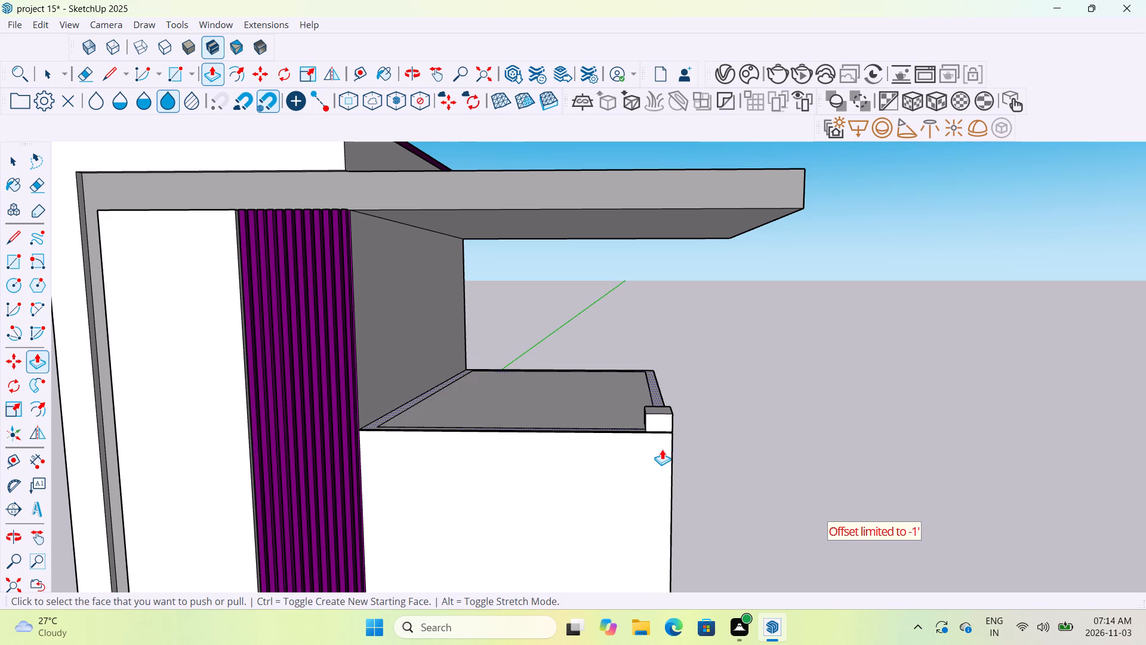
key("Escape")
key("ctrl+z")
Push/Pull the small corner rectangle on the lower block's roof up to the canopy's lower front edge, forming a column.
scroll(662, 387, "up", 2)
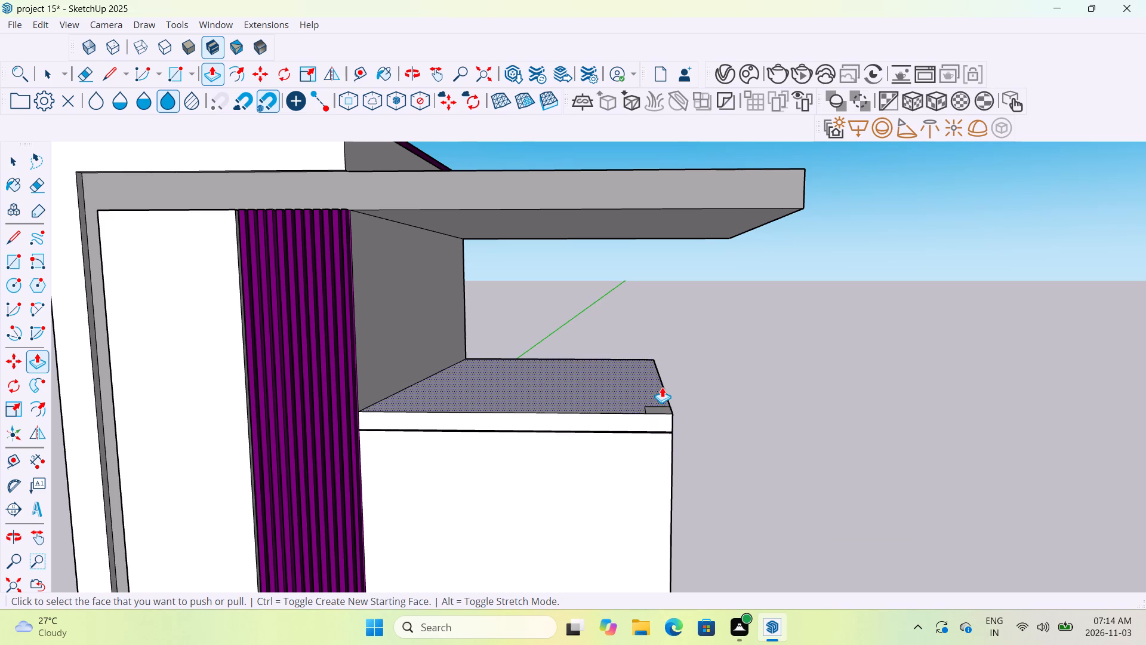
scroll(662, 387, "up", 3)
middle_click_drag(665, 396, 679, 465)
left_click(683, 573)
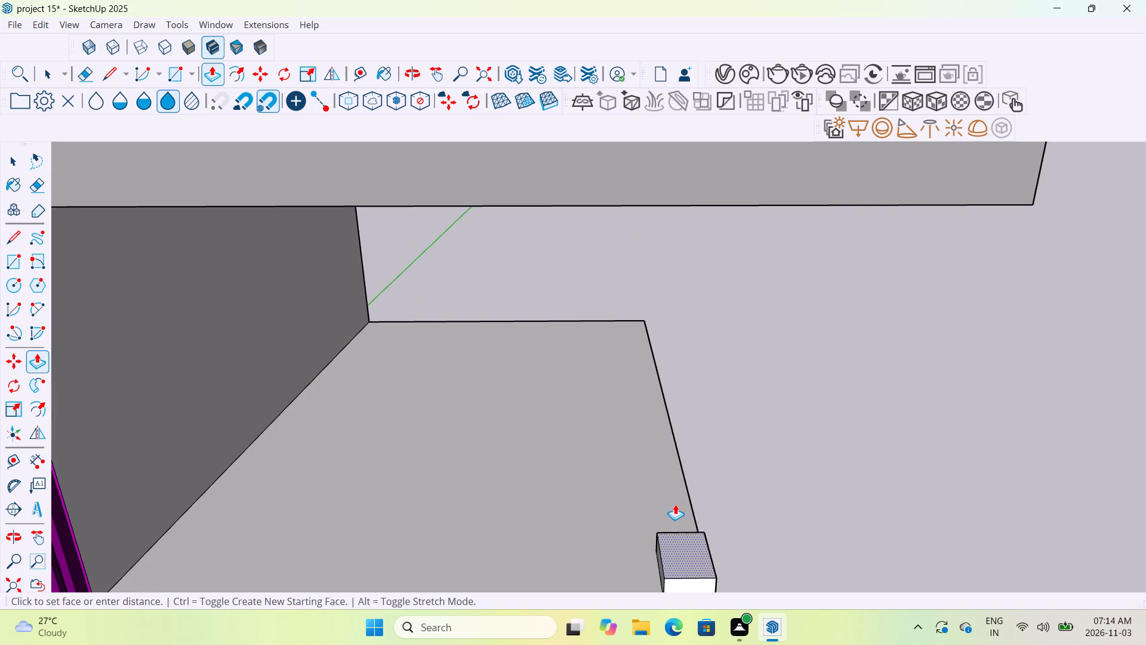
scroll(665, 447, "down", 13)
middle_click_drag(664, 447, 658, 373)
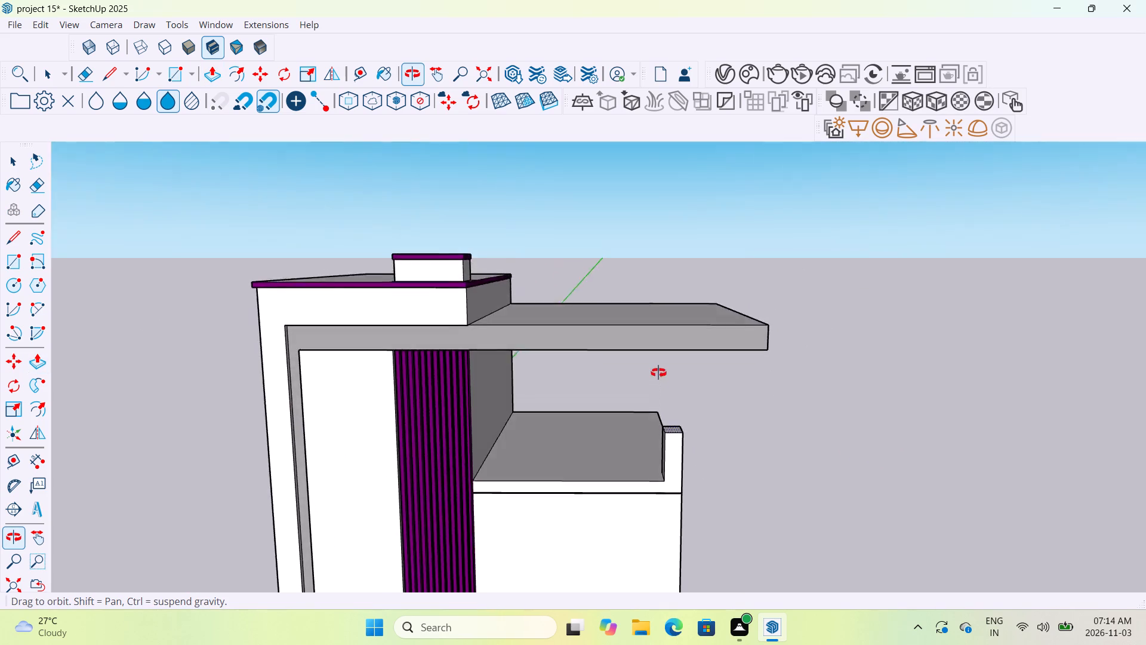
middle_click_drag(658, 373, 652, 326)
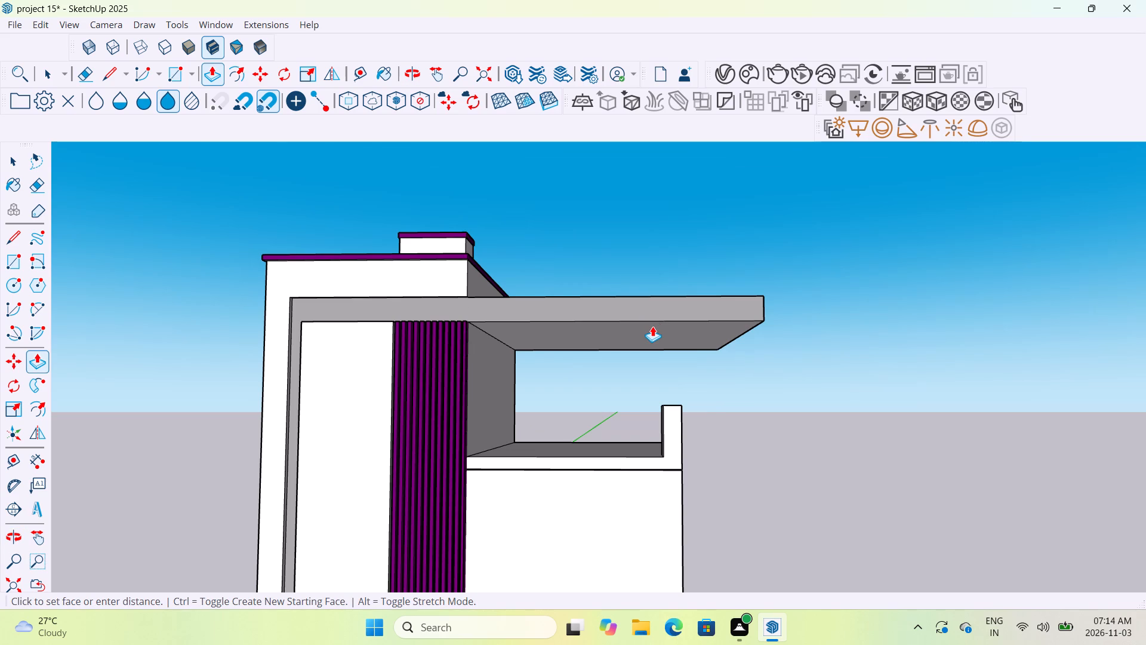
scroll(679, 377, "up", 6)
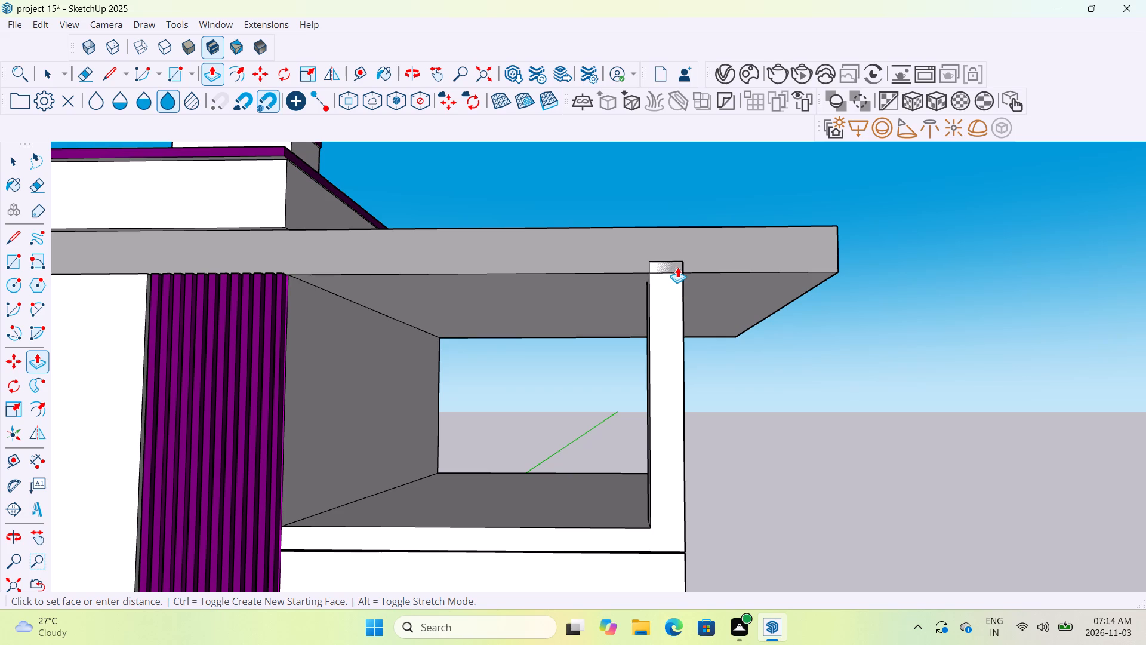
scroll(677, 267, "up", 10)
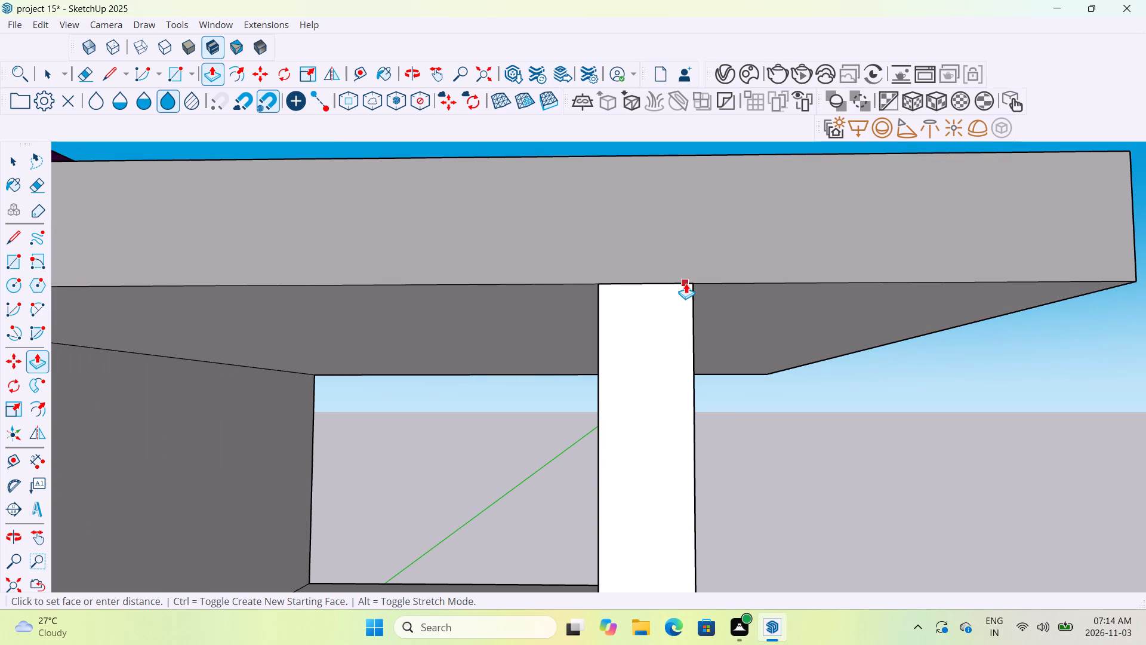
left_click(686, 283)
Examine the new corner column and the canopy it supports from the front, the side and a distance.
scroll(685, 380, "down", 19)
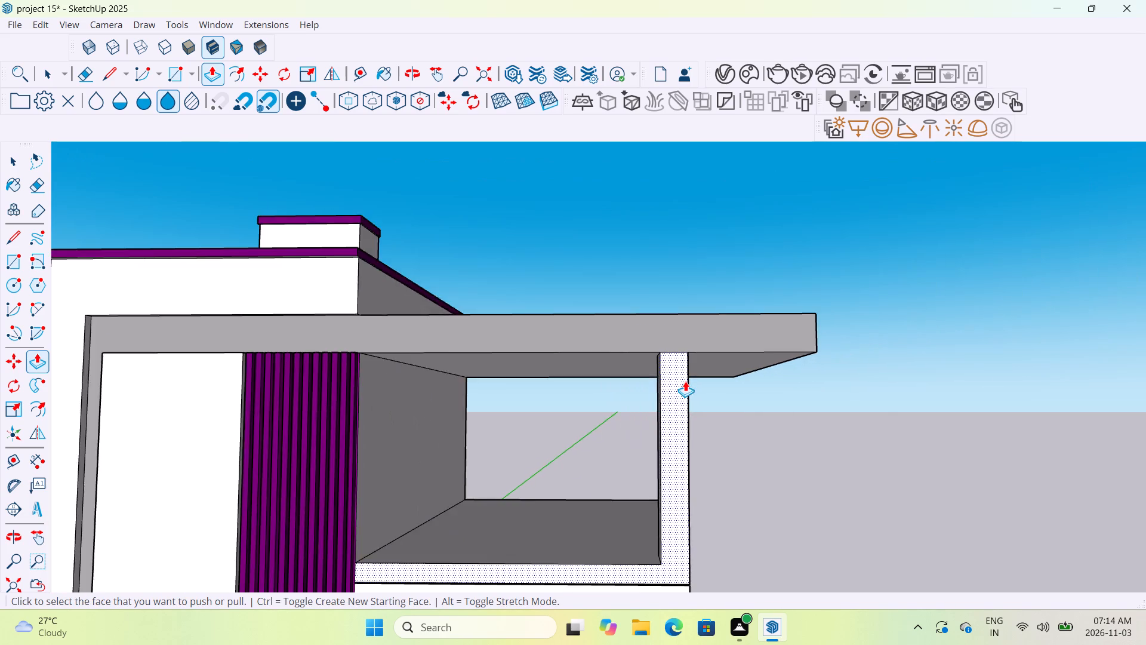
scroll(685, 381, "down", 4)
middle_click_drag(646, 454, 718, 505)
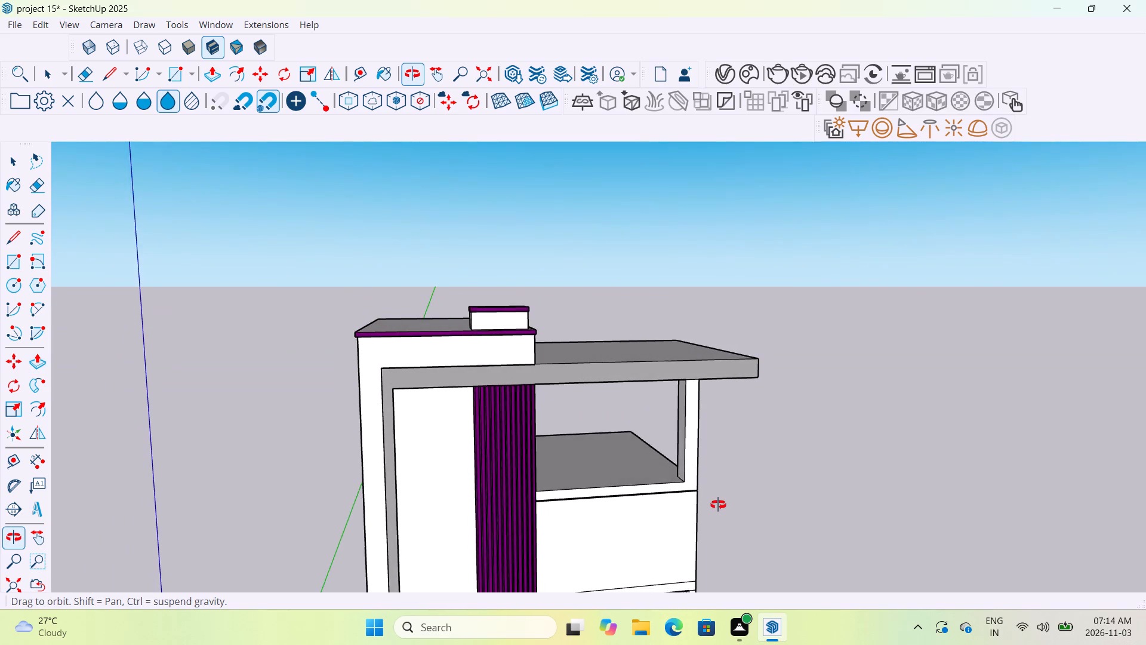
middle_click_drag(718, 505, 623, 512)
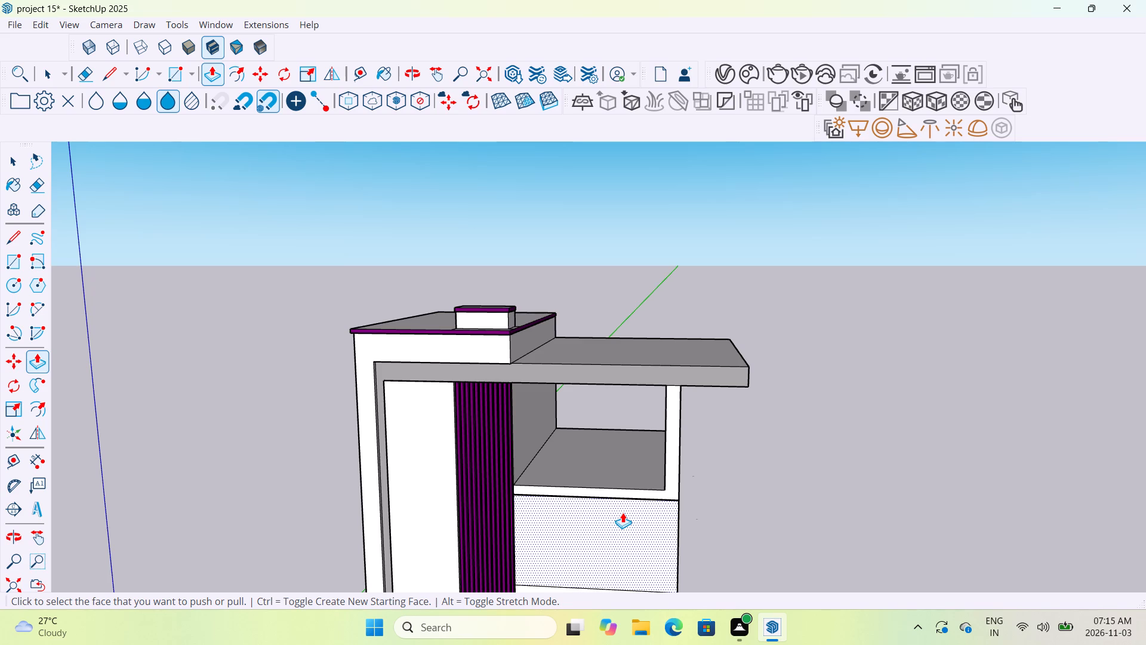
middle_click_drag(780, 490, 668, 506)
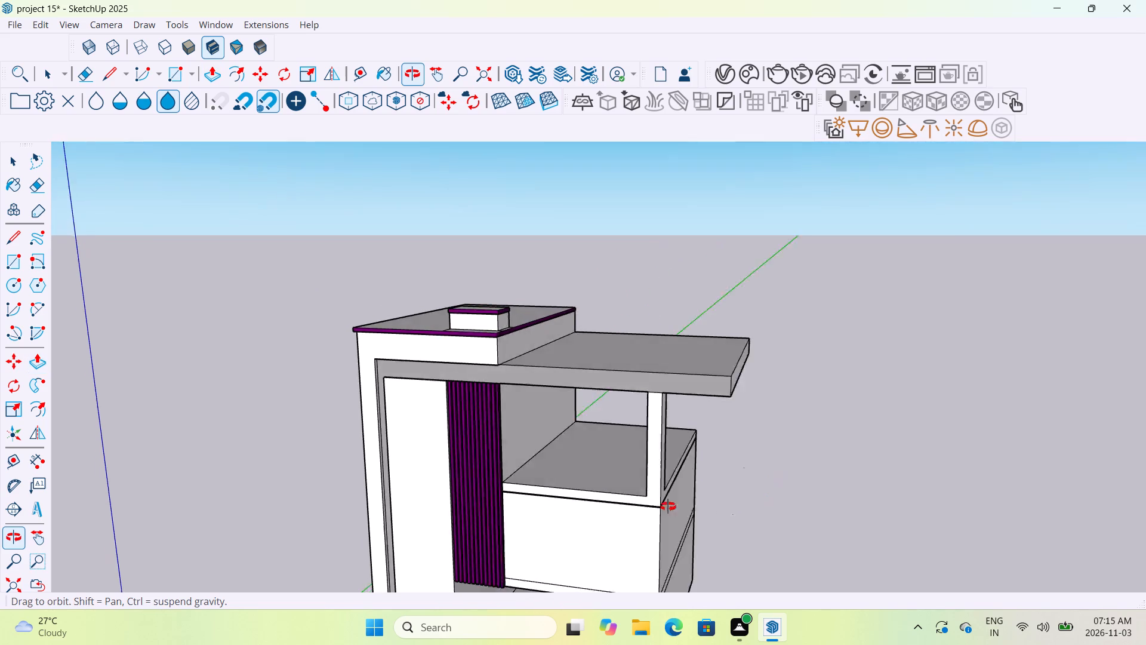
middle_click_drag(668, 506, 646, 507)
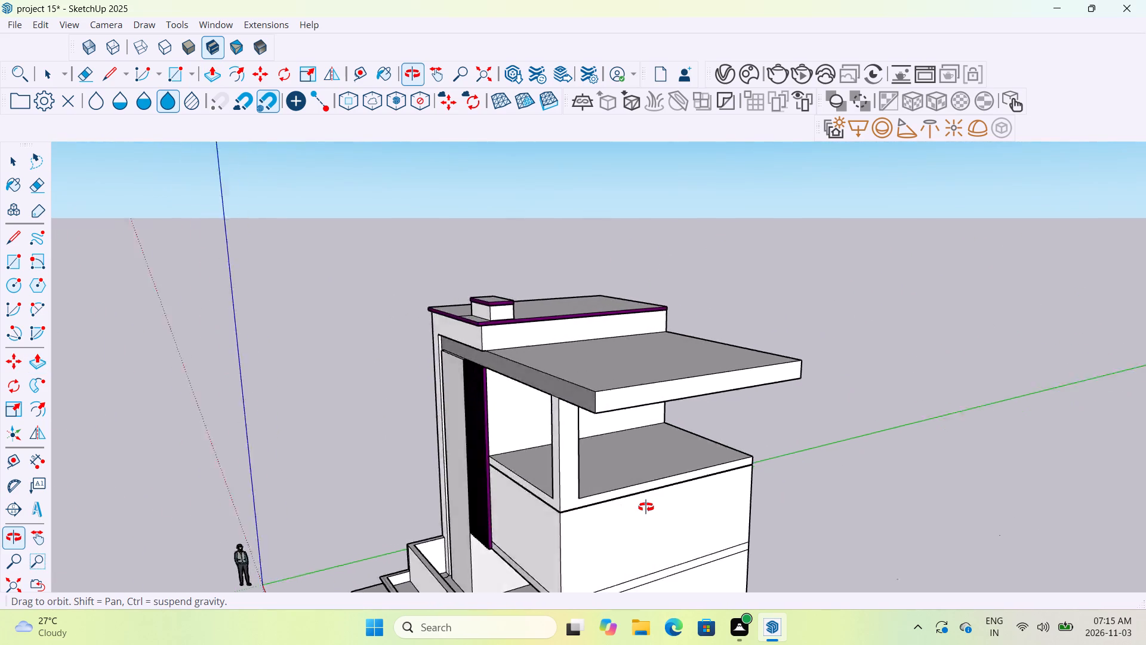
middle_click_drag(646, 507, 817, 505)
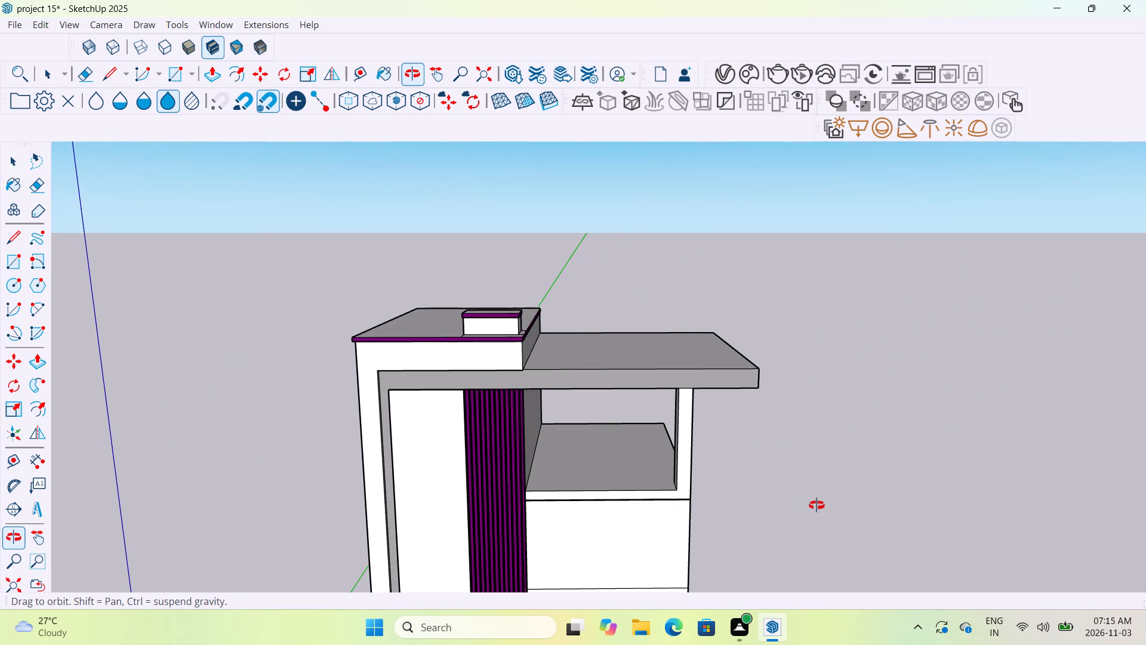
middle_click_drag(817, 505, 824, 505)
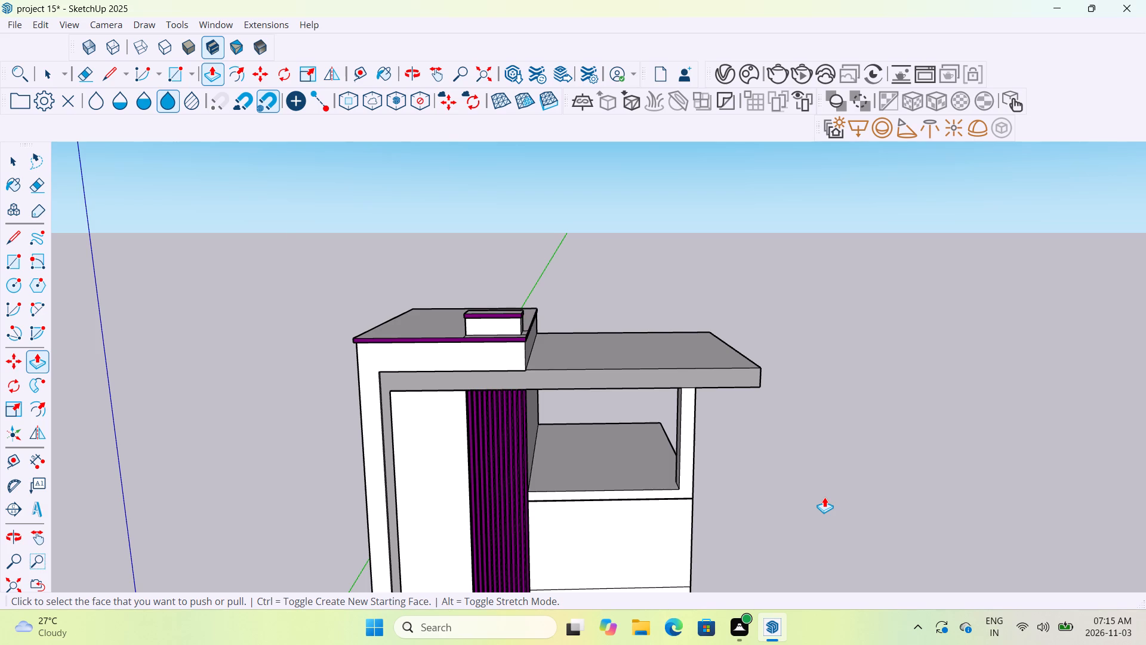
scroll(824, 497, "down", 11)
middle_click_drag(815, 563, 805, 551)
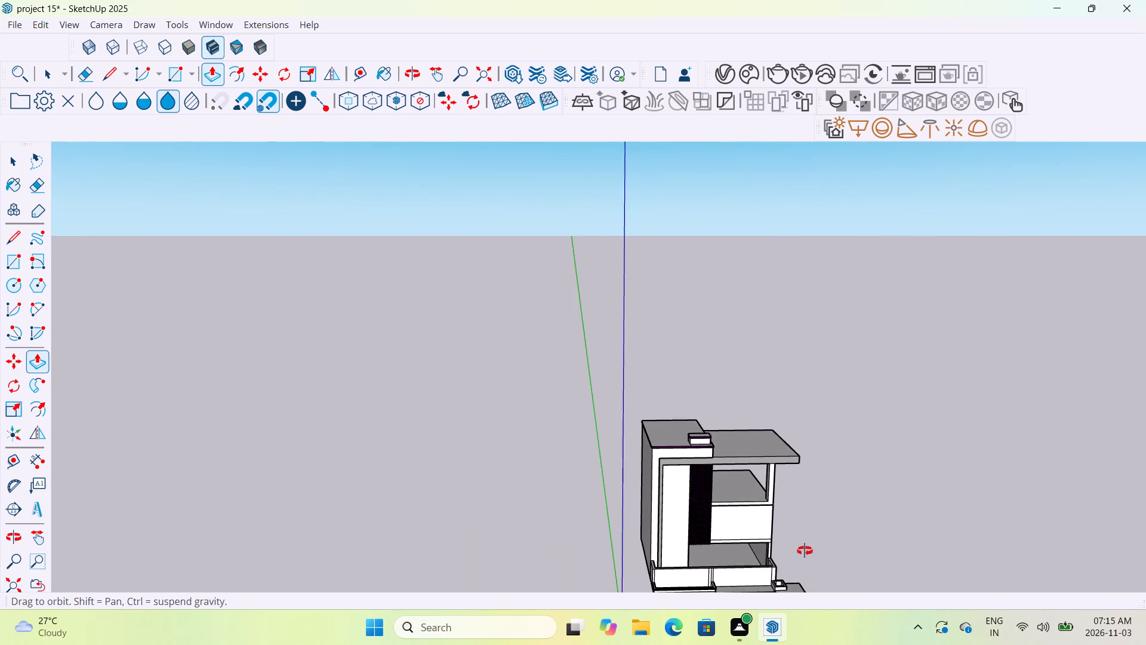
middle_click_drag(805, 551, 755, 450)
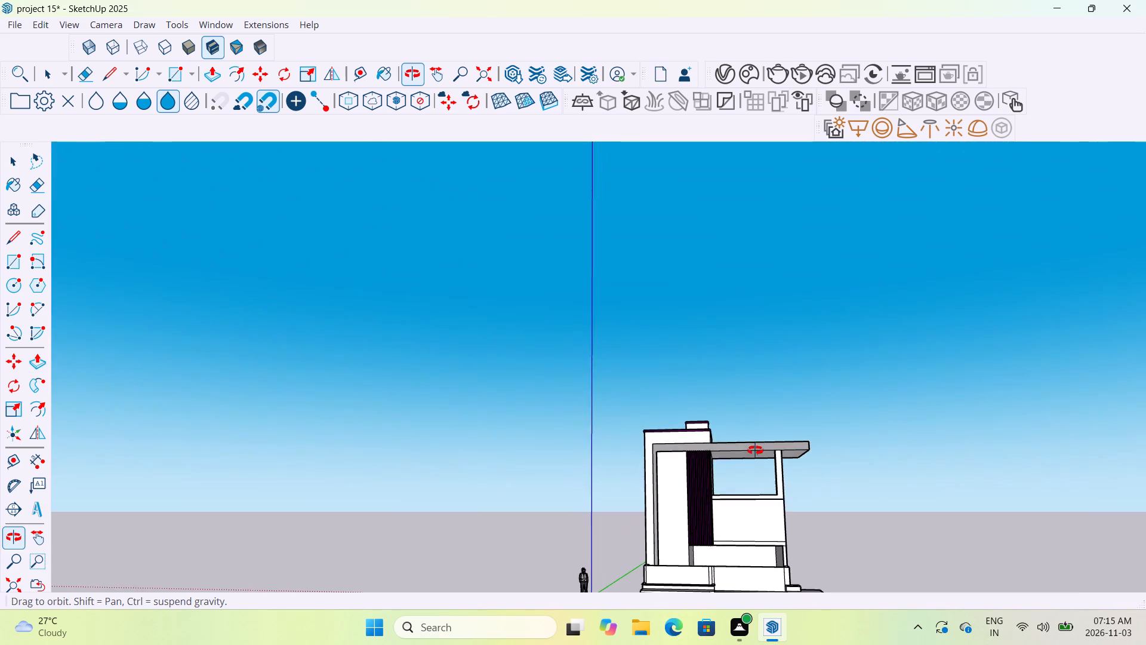
middle_click_drag(755, 450, 754, 531)
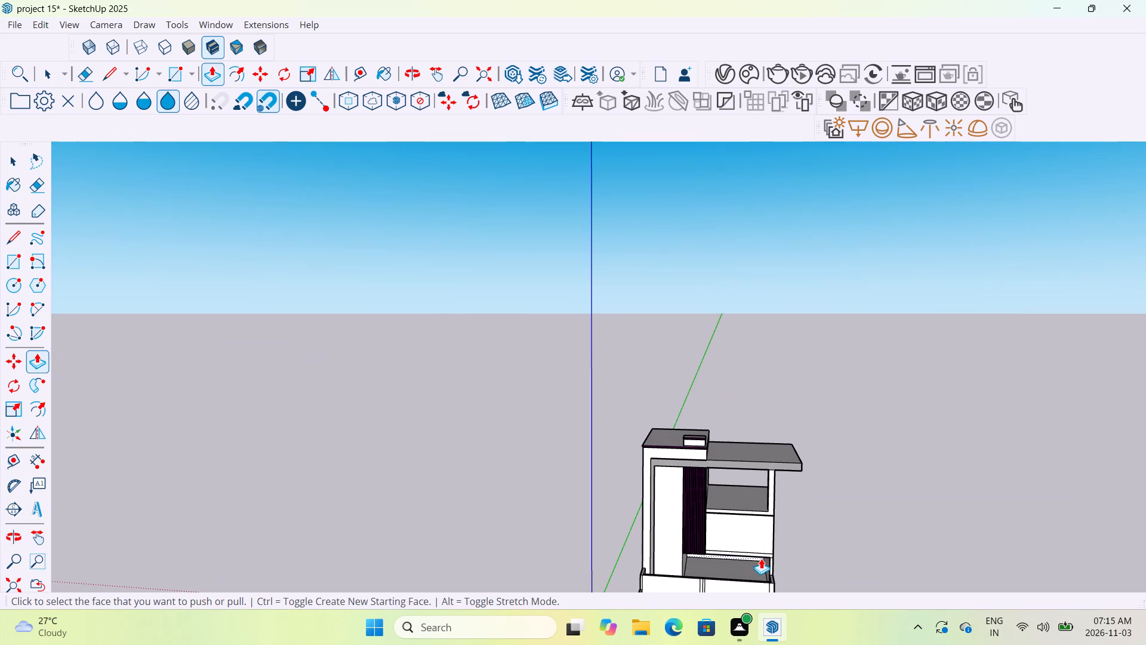
Draw lines across the column's base on its two outer faces, separating them from the roof slab's edge faces.
scroll(771, 496, "up", 10)
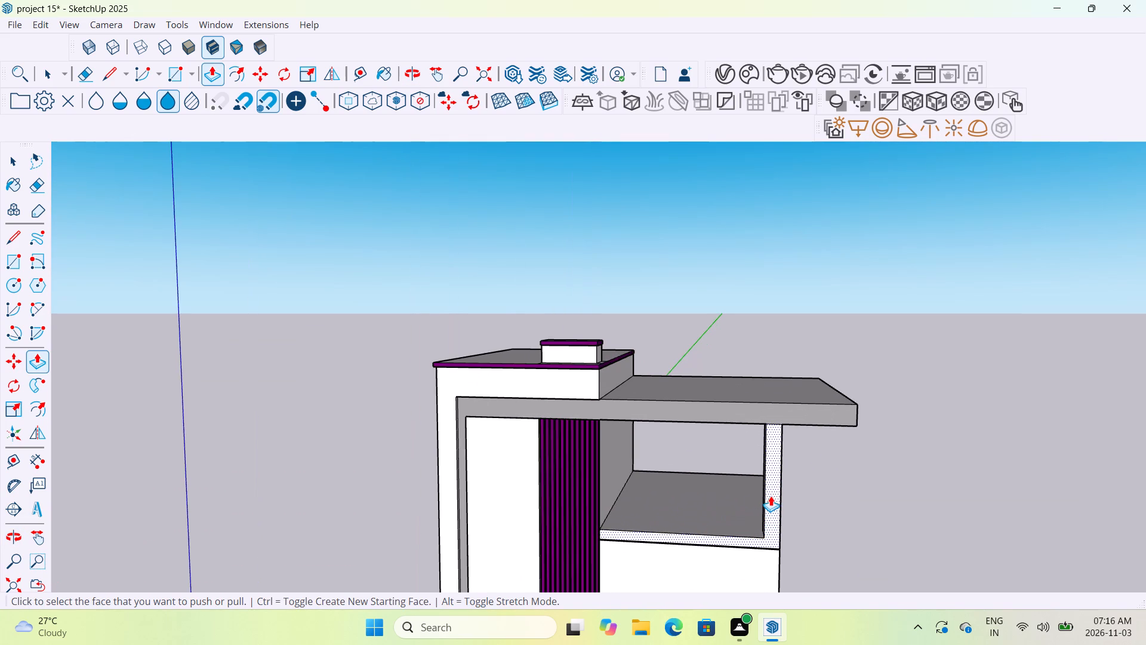
middle_click_drag(796, 503, 661, 530)
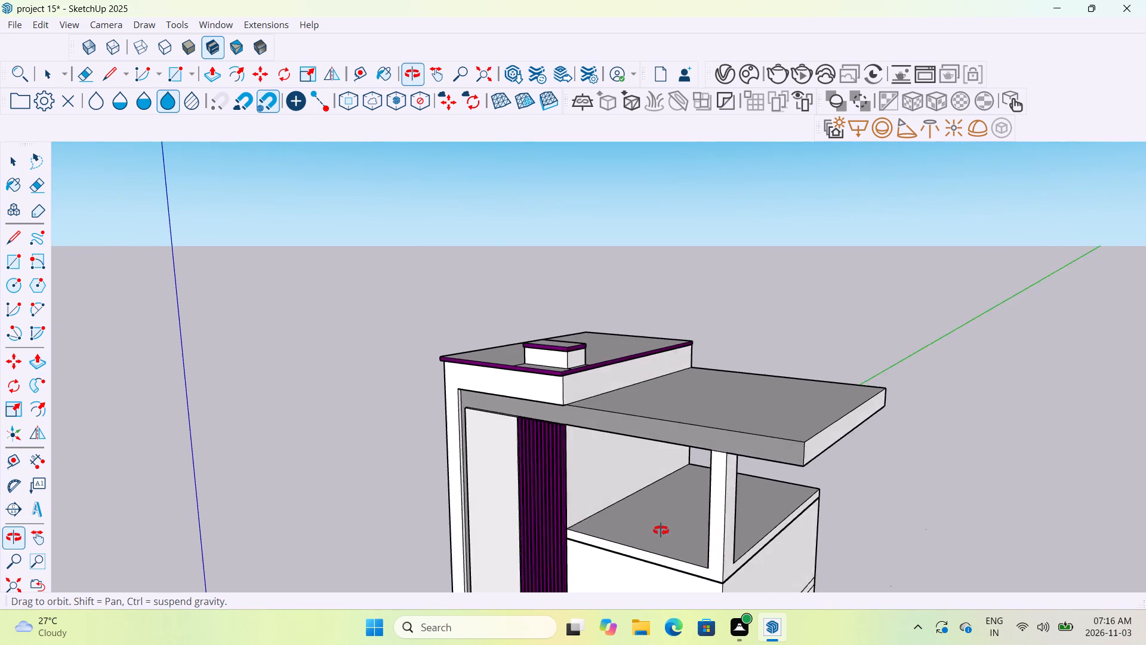
middle_click_drag(661, 530, 597, 512)
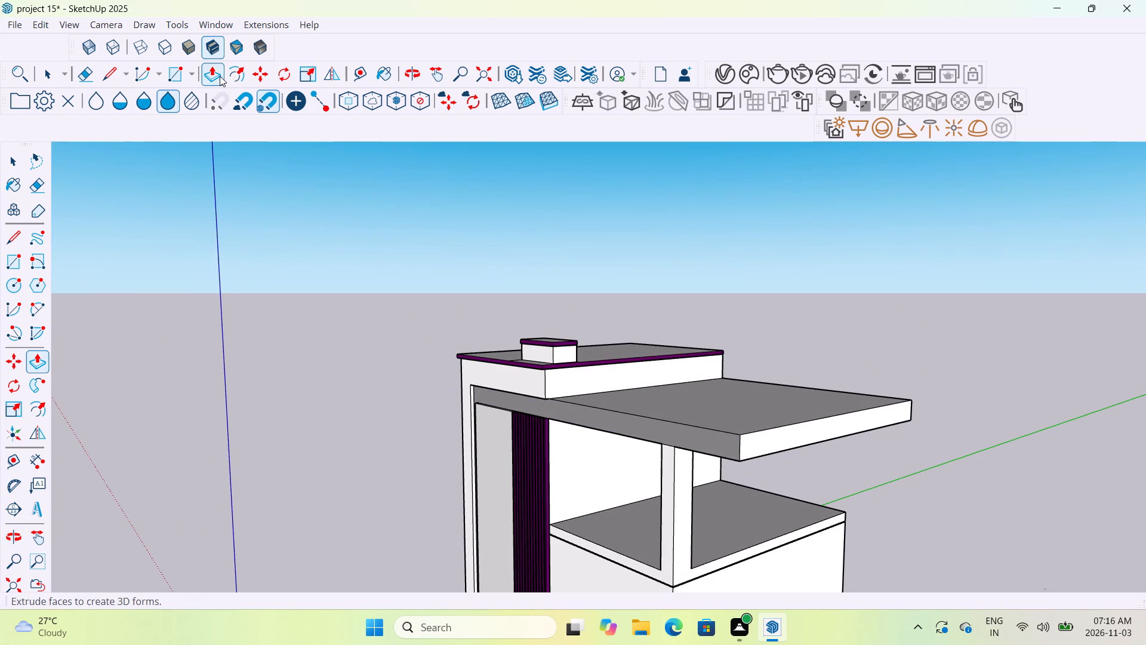
left_click(110, 70)
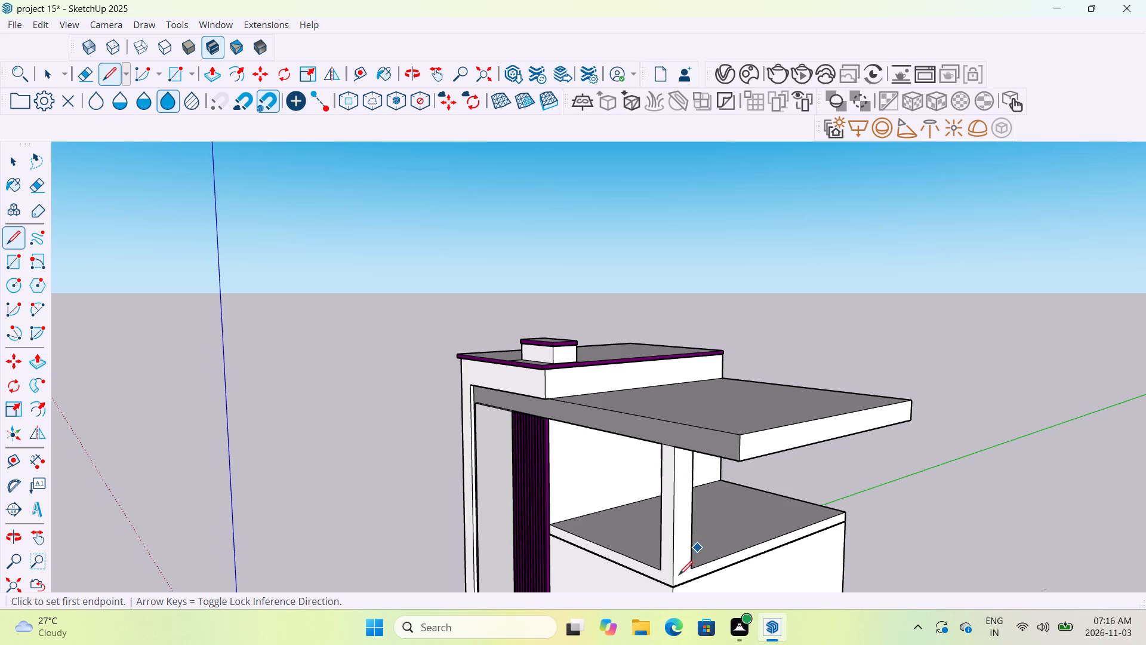
scroll(673, 579, "up", 11)
left_click(642, 560)
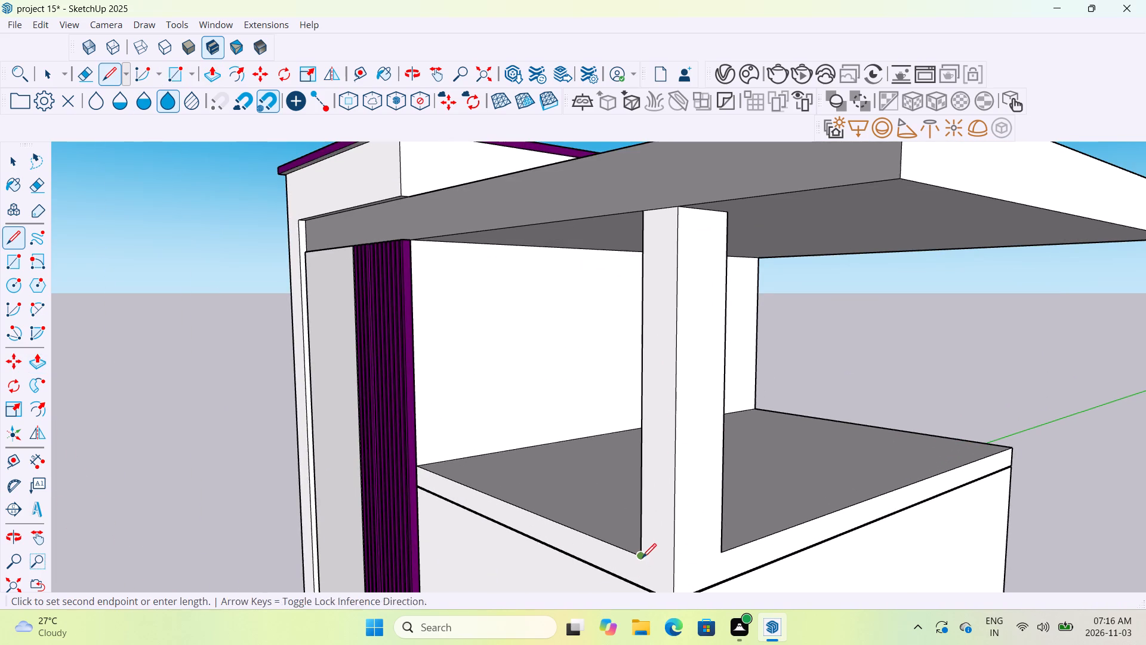
left_click(673, 570)
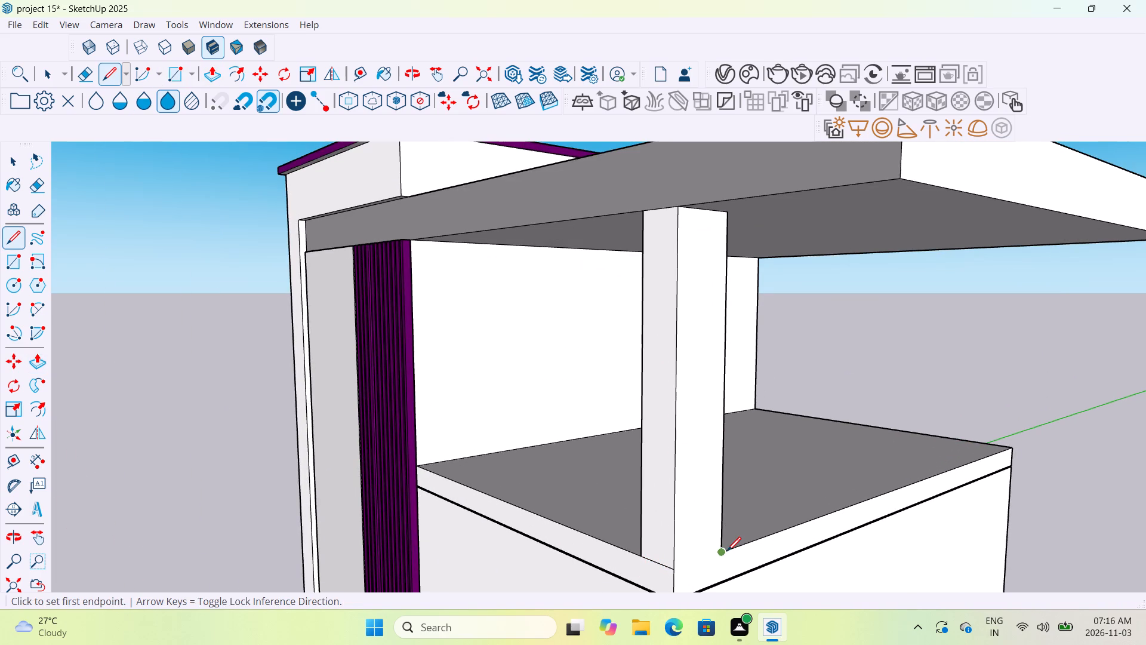
left_click(723, 553)
left_click(673, 573)
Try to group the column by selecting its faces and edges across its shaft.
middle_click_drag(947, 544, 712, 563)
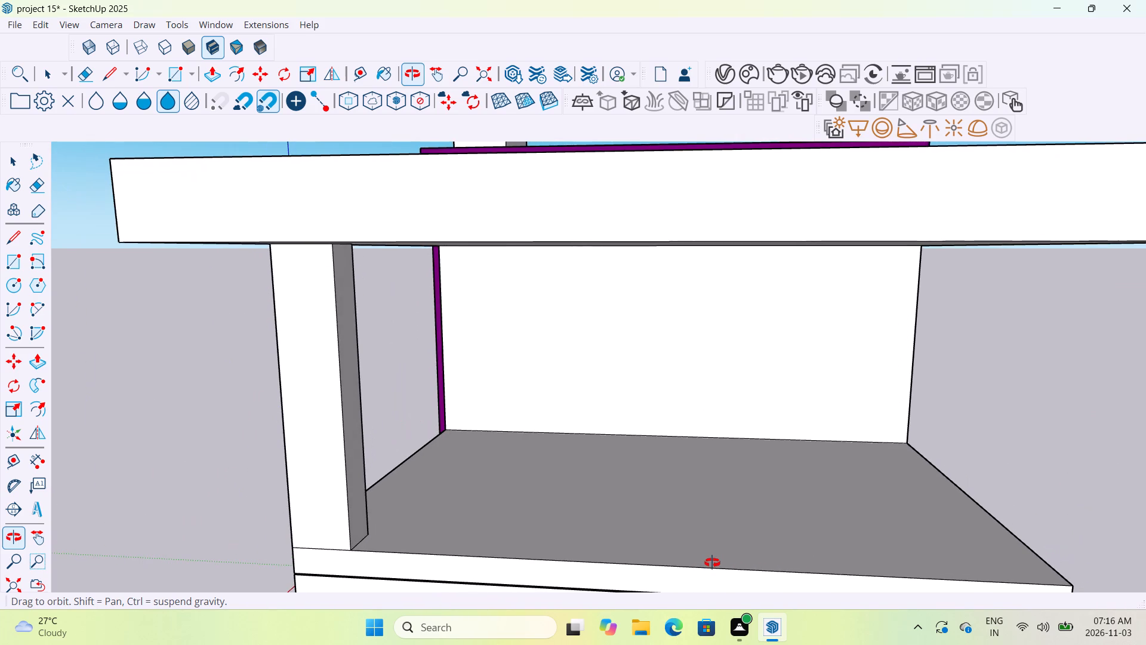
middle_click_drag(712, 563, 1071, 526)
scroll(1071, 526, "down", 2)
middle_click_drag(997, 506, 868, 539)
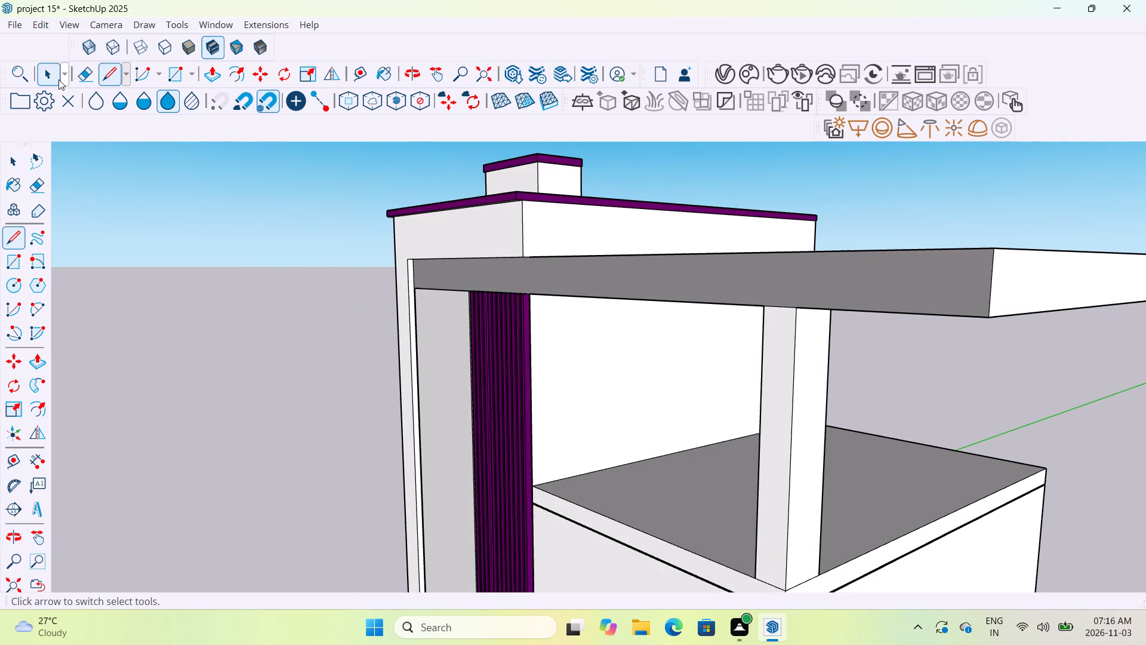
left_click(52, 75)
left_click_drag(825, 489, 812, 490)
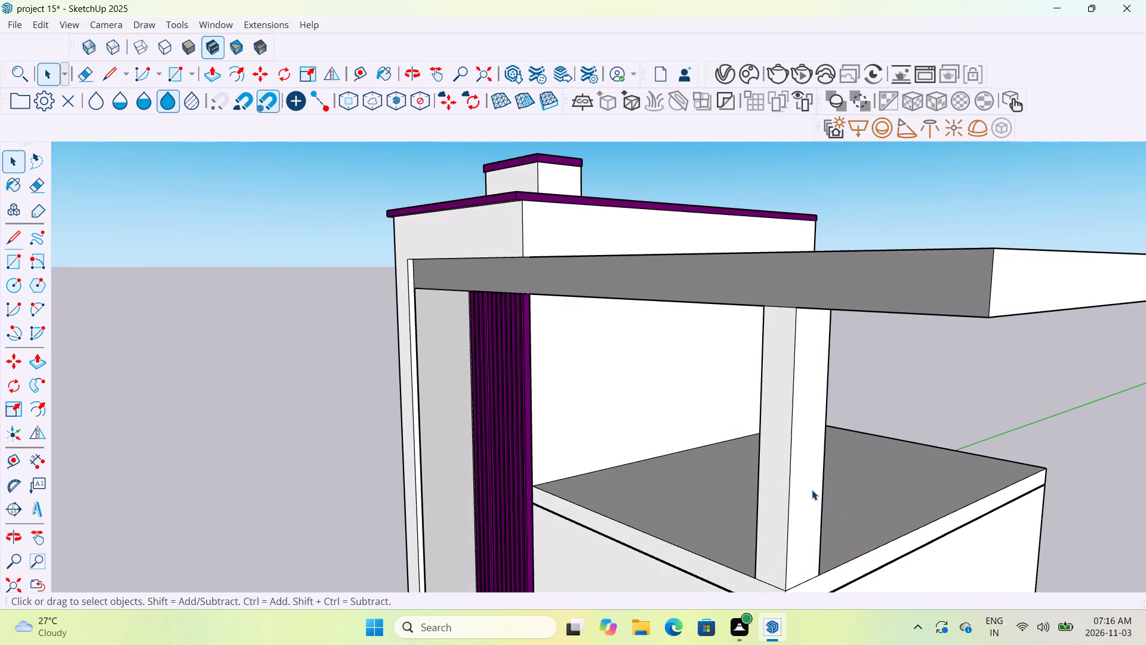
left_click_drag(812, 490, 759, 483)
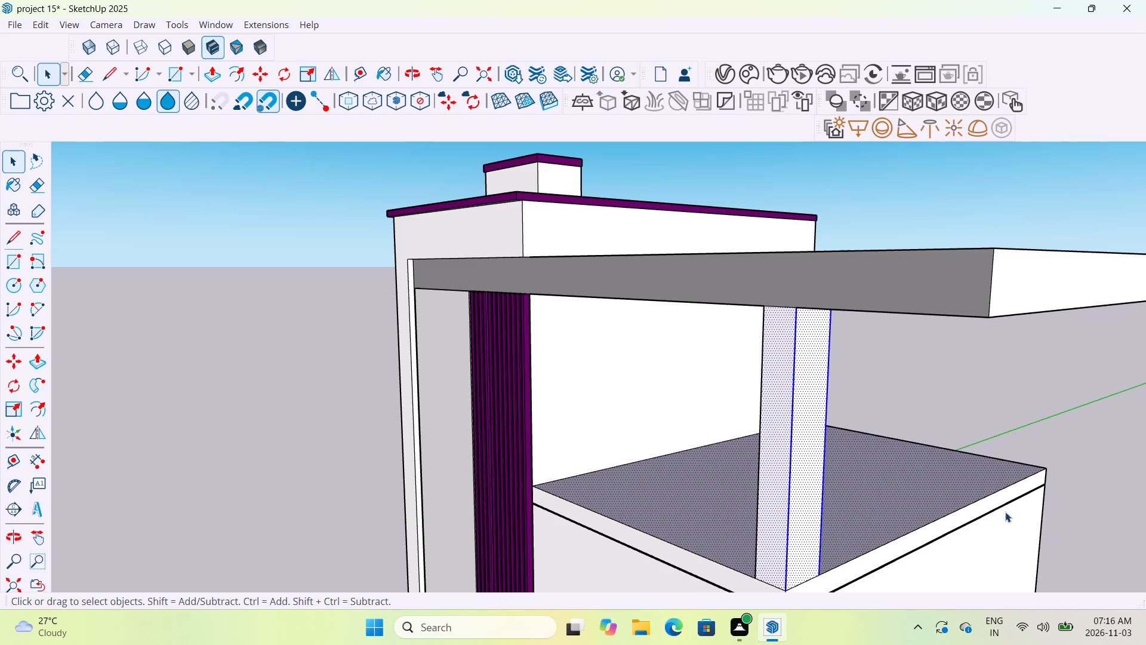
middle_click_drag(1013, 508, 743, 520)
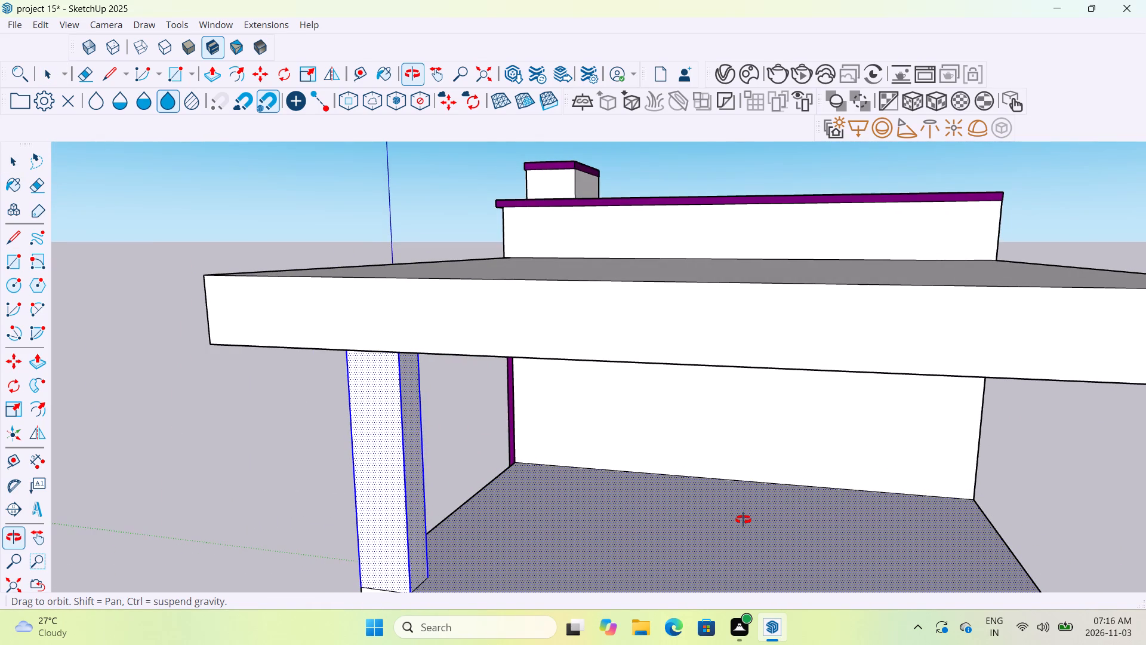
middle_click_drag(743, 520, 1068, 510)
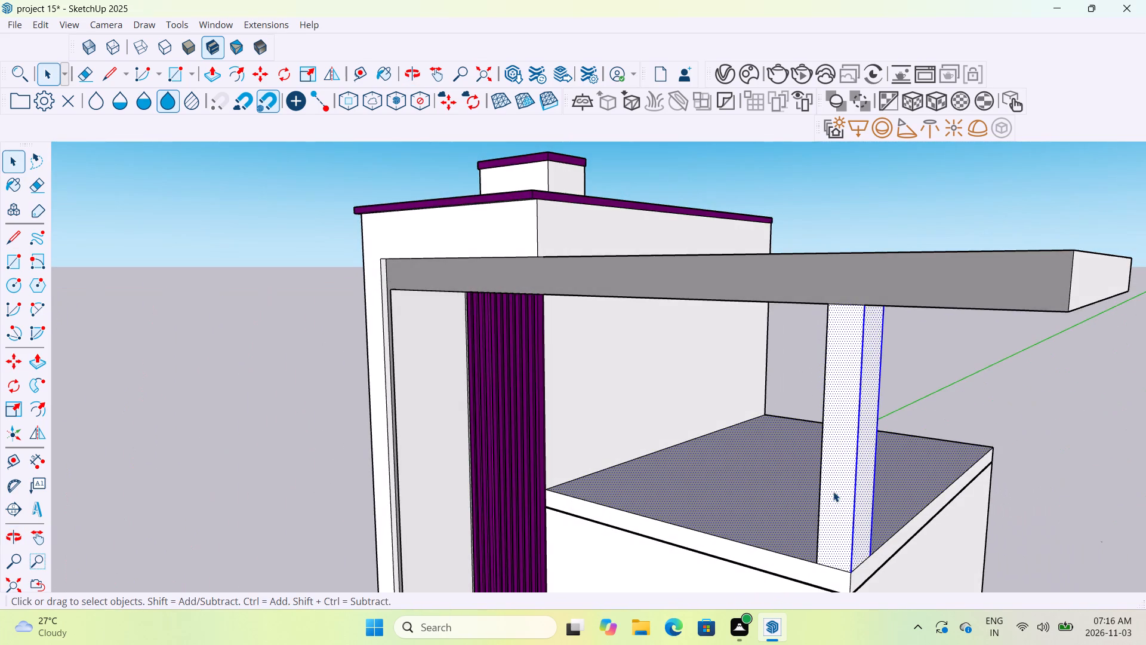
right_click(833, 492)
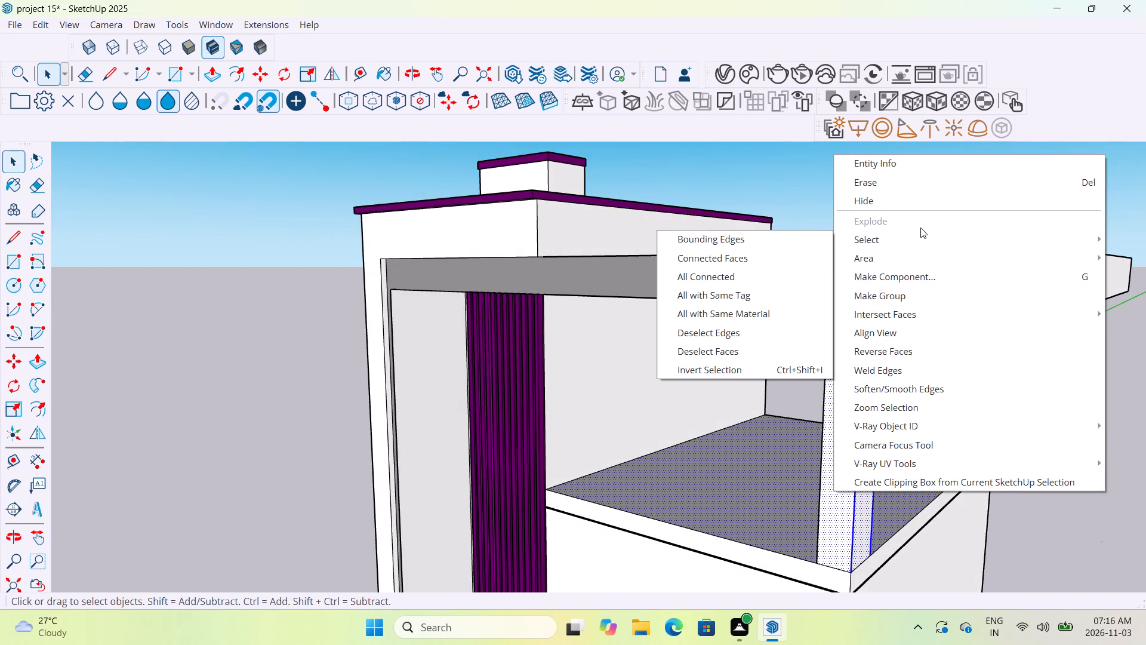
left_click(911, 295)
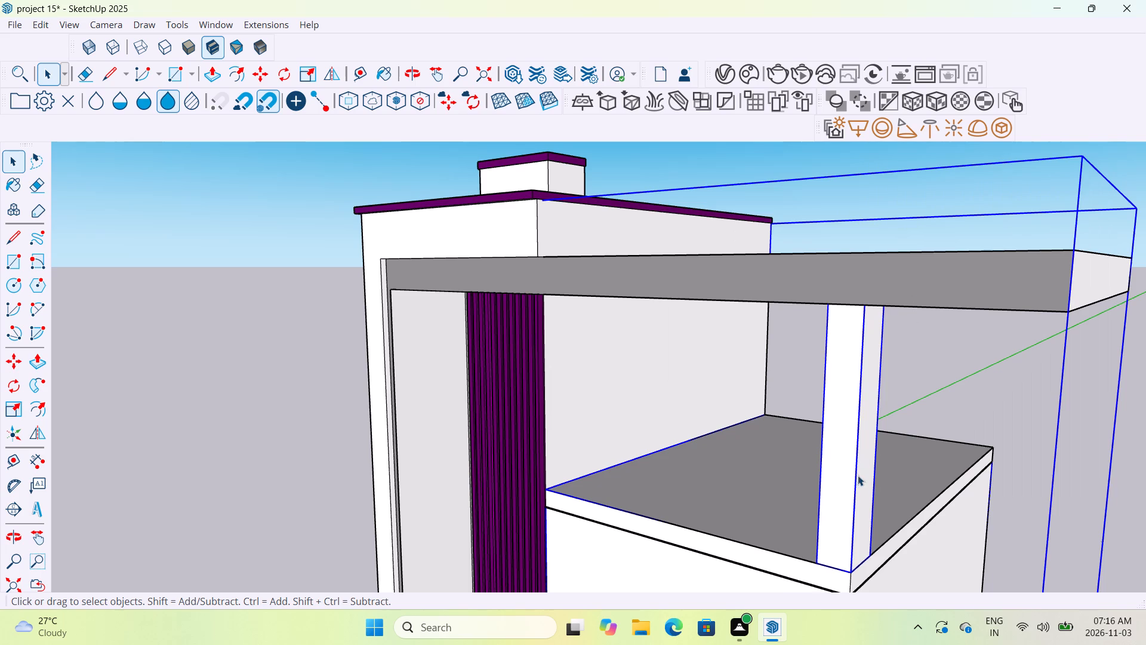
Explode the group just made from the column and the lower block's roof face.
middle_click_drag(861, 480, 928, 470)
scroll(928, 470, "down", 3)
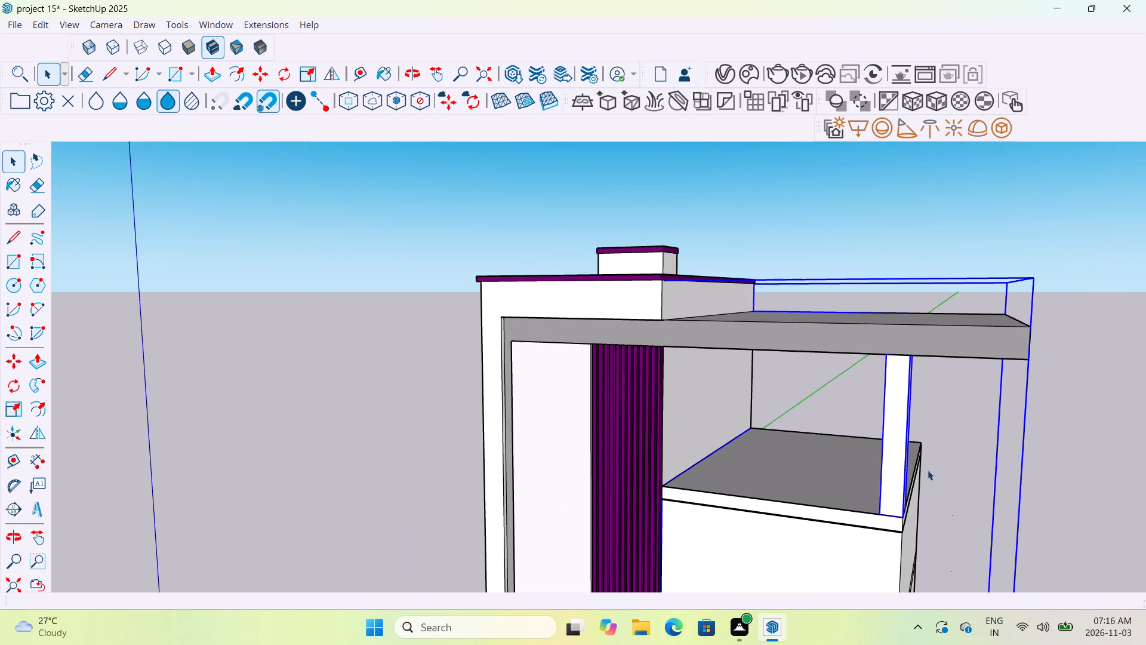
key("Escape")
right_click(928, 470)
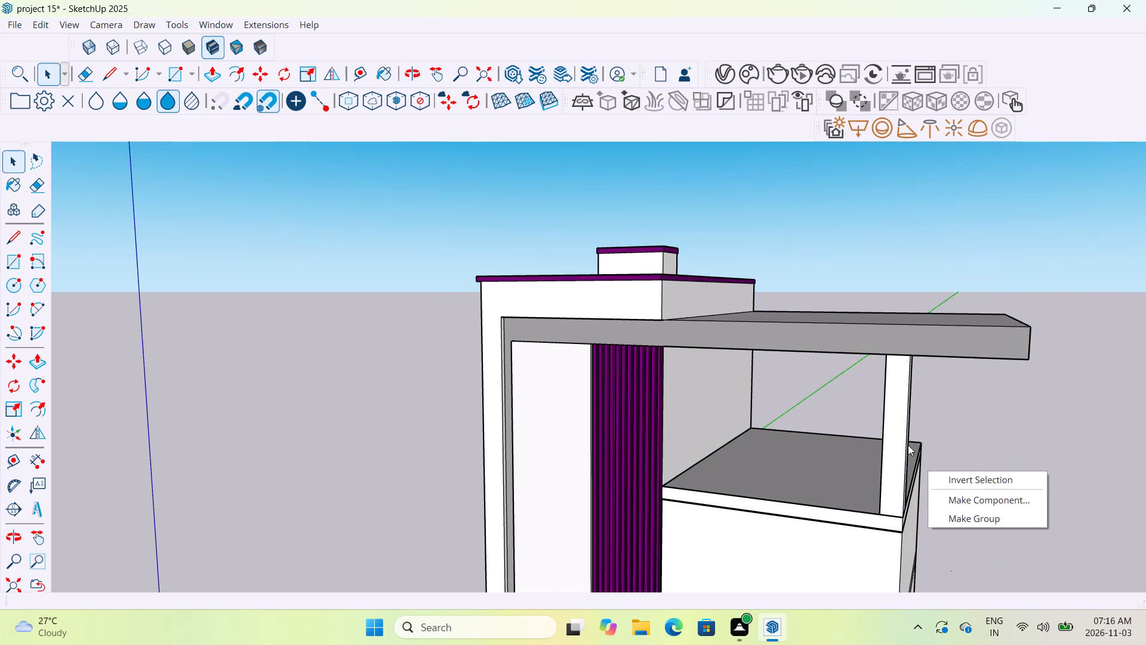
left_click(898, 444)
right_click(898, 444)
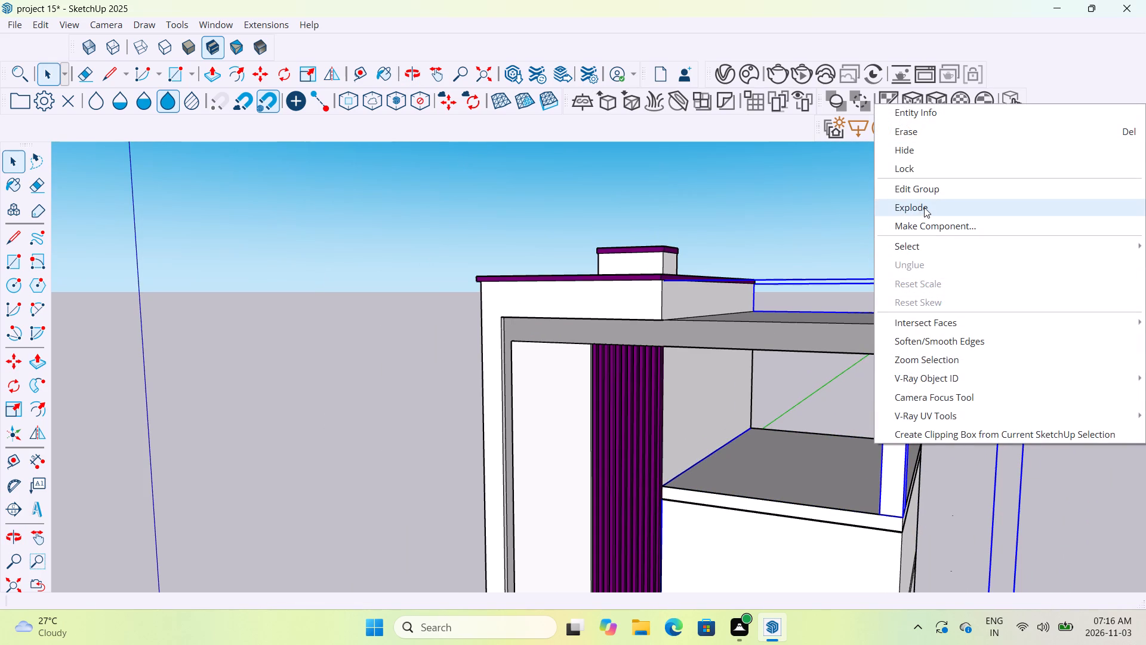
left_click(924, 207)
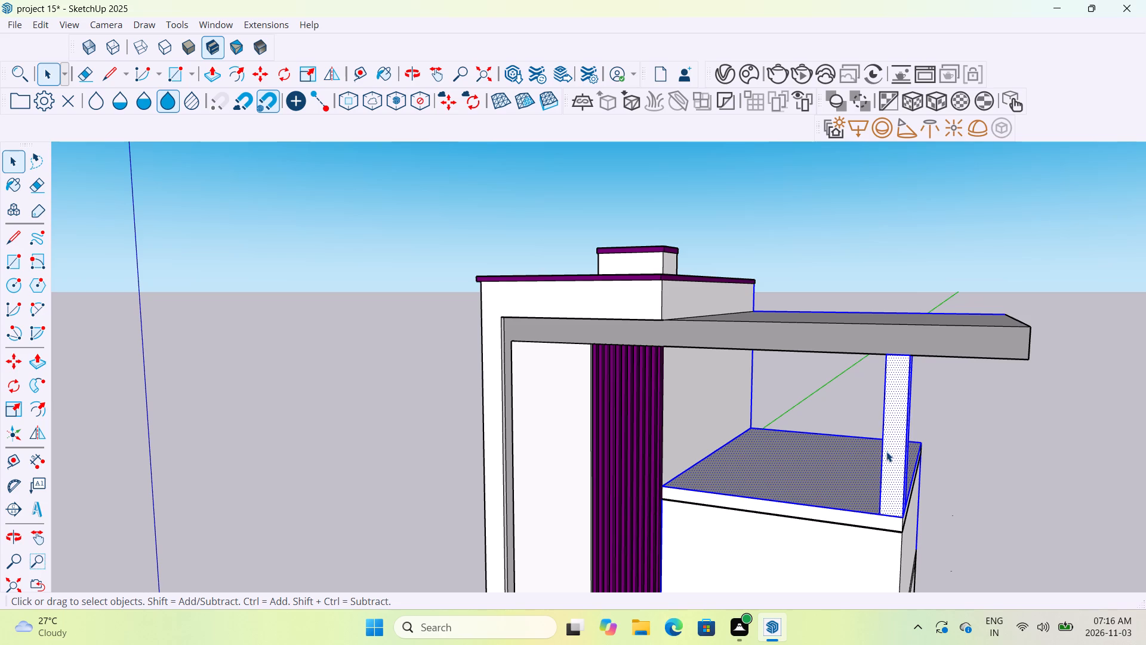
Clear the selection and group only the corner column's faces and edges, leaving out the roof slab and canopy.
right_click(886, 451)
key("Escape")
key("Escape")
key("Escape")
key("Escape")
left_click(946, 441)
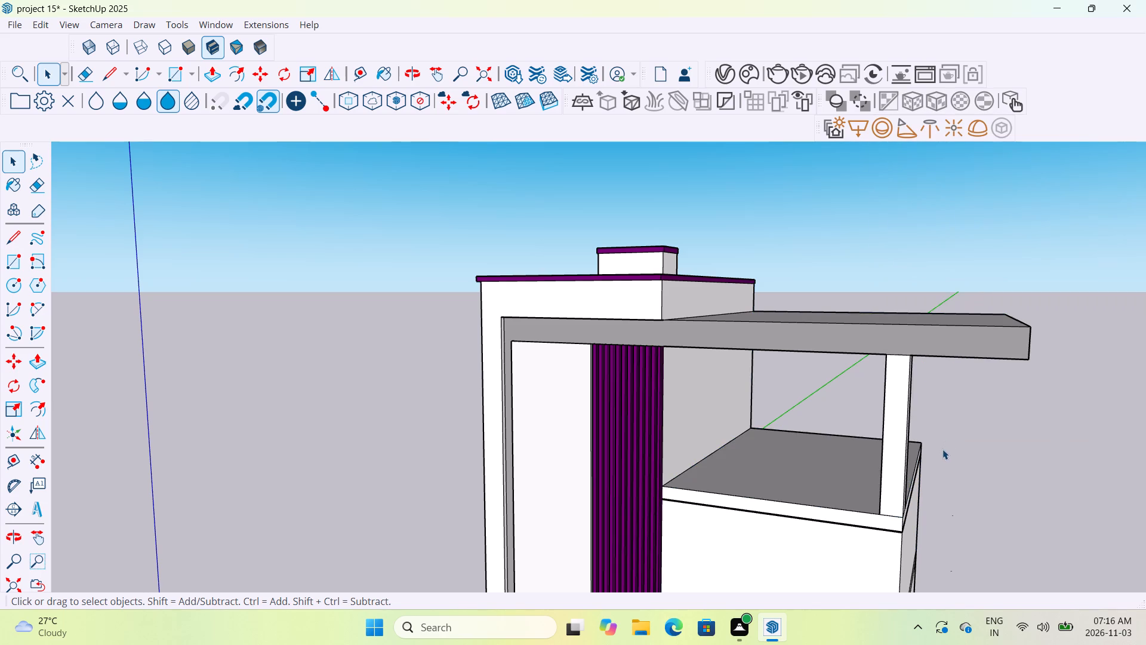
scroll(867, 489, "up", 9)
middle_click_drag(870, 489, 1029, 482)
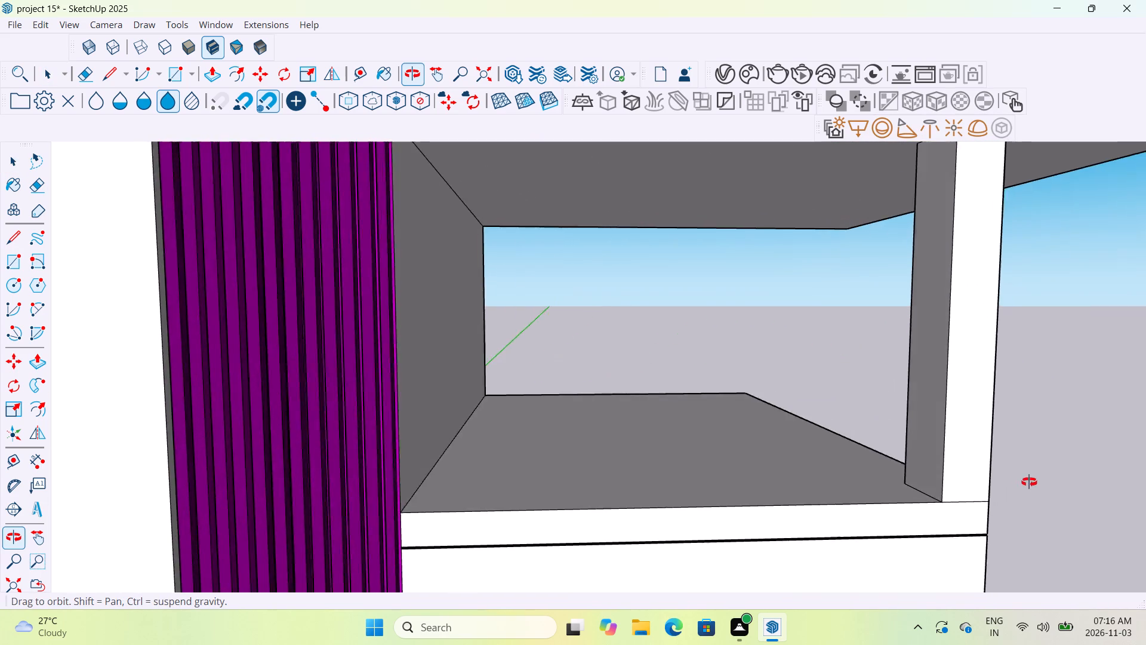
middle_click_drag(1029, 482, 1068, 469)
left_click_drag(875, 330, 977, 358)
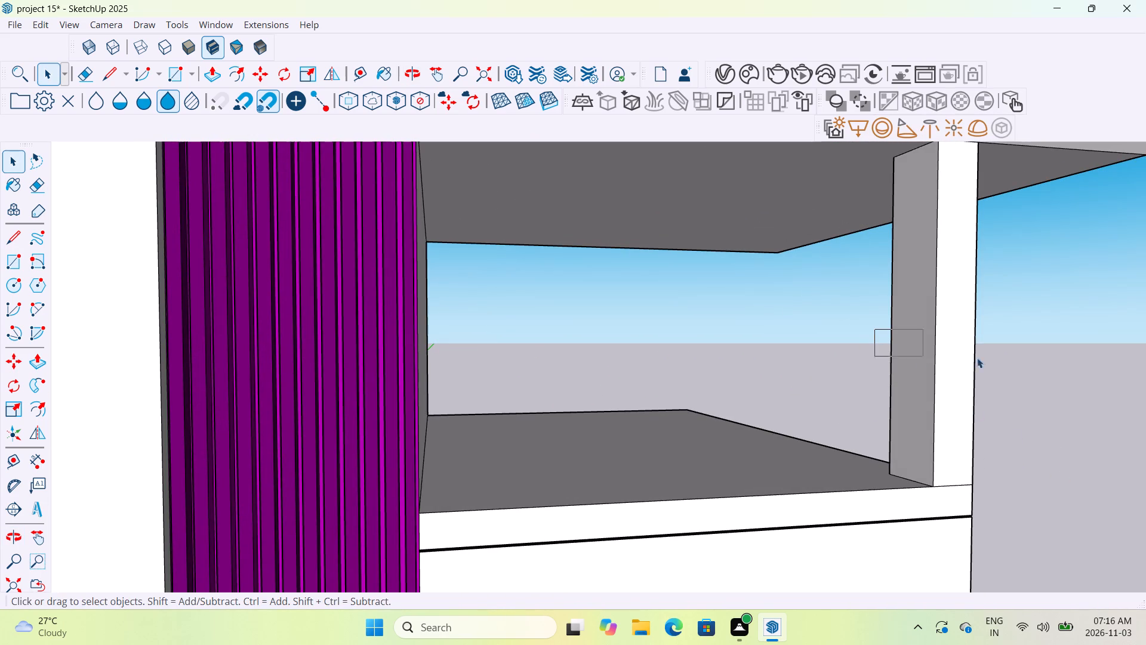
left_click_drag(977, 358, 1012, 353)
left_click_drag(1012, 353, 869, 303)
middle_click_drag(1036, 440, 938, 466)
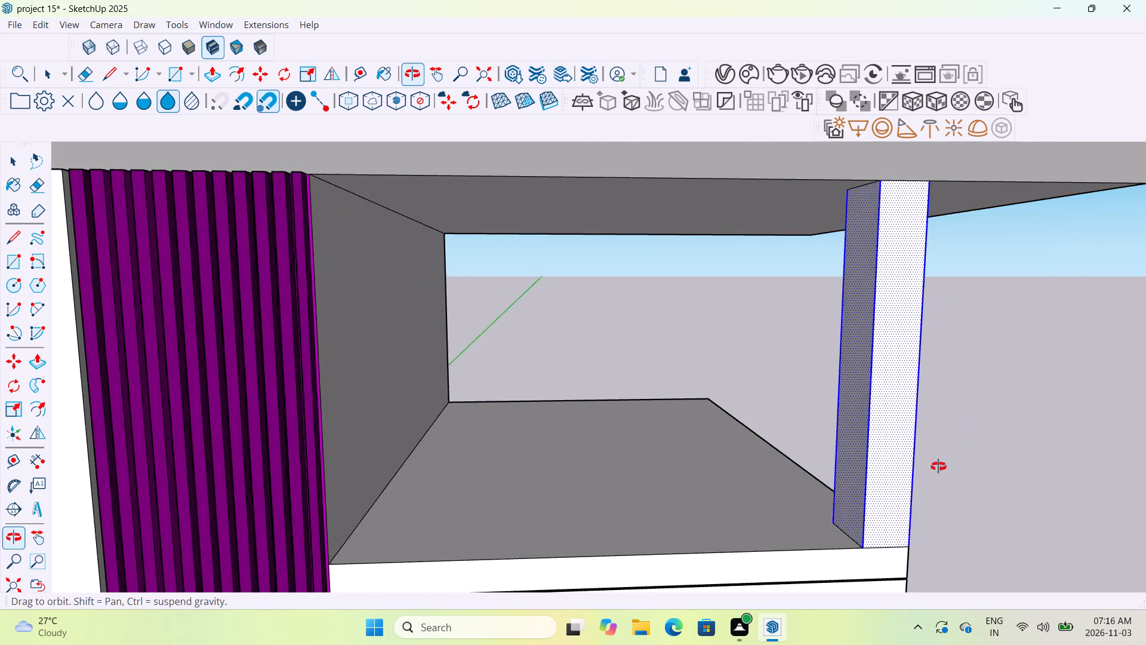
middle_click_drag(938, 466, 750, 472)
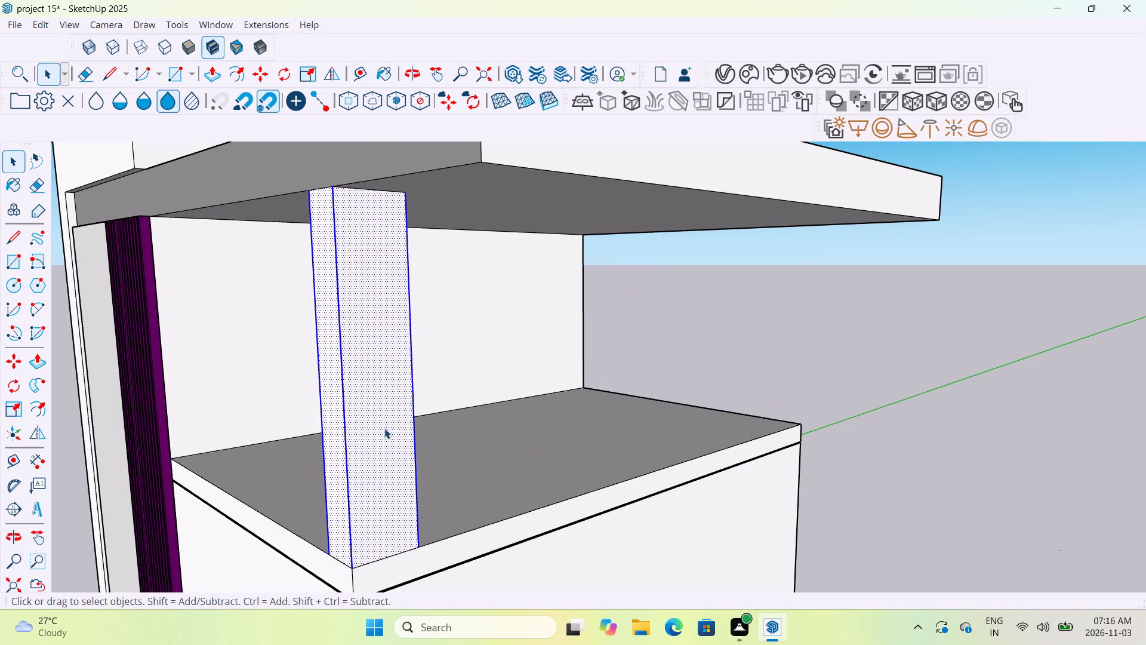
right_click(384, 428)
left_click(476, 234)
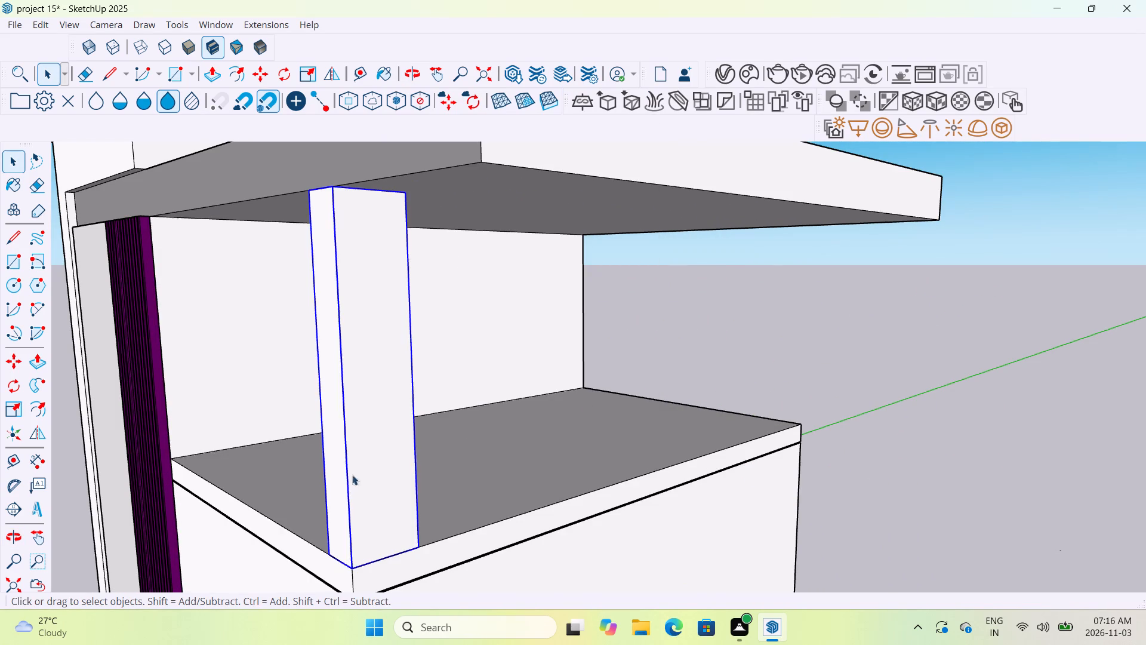
Examine the grouped column and the canopy's overhang beyond it from the front, the side, above and a distance.
middle_click_drag(353, 488, 780, 460)
scroll(780, 460, "down", 6)
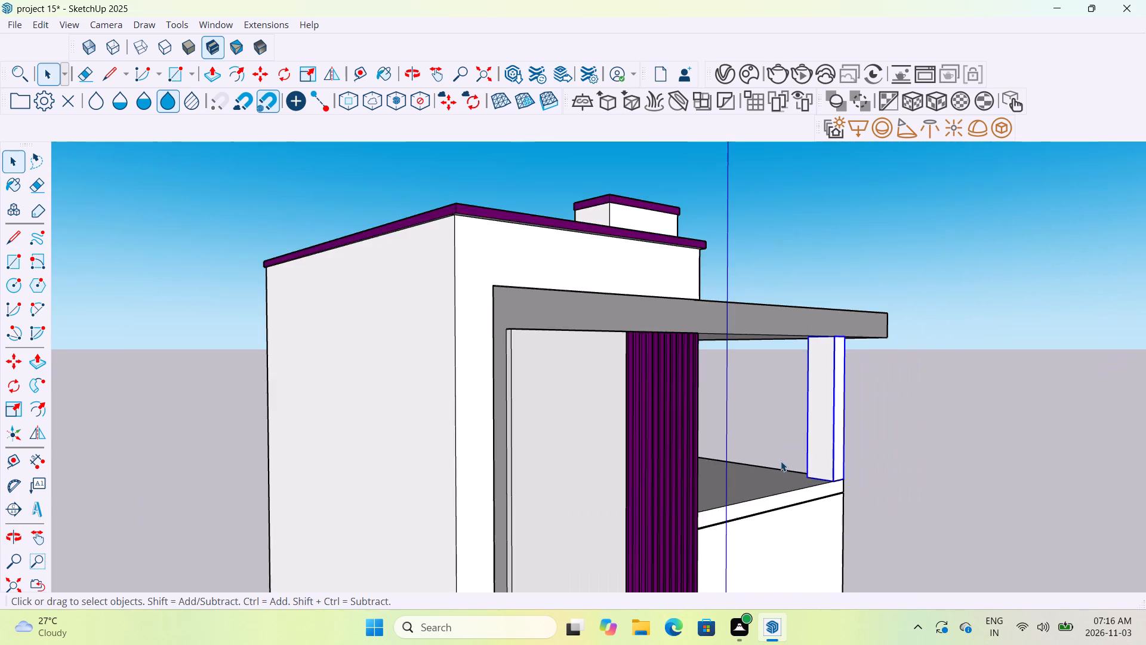
scroll(814, 491, "down", 6)
middle_click_drag(898, 527, 791, 536)
scroll(791, 537, "down", 13)
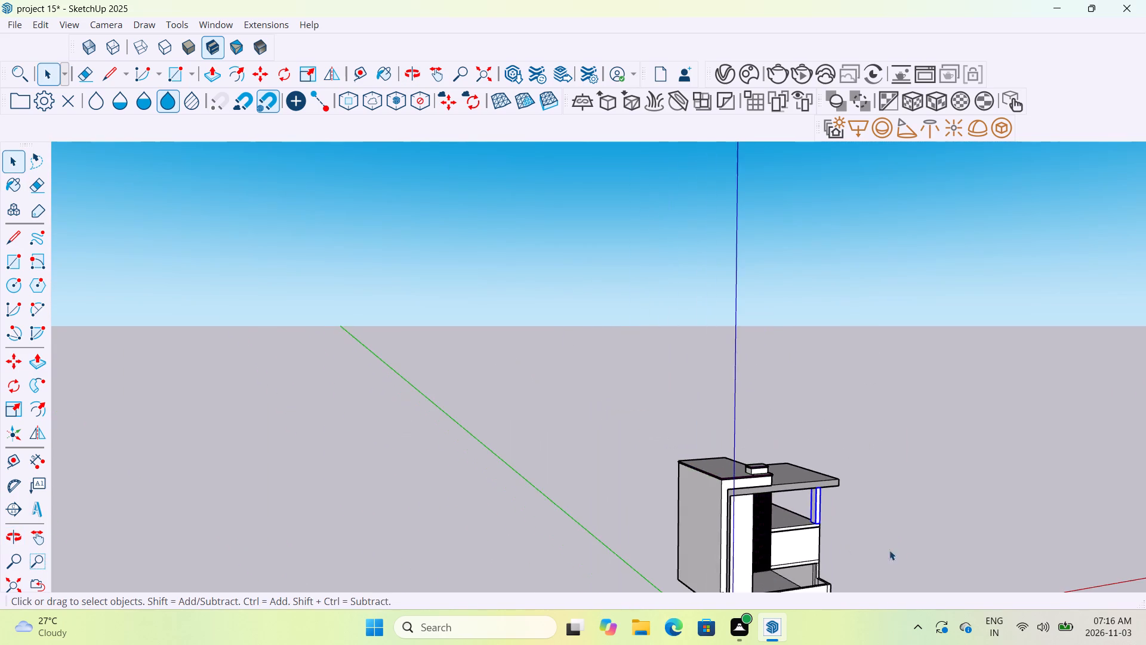
middle_click_drag(911, 556, 811, 548)
scroll(811, 548, "down", 12)
scroll(810, 546, "up", 1)
scroll(938, 570, "down", 5)
scroll(860, 566, "up", 20)
scroll(860, 566, "up", 6)
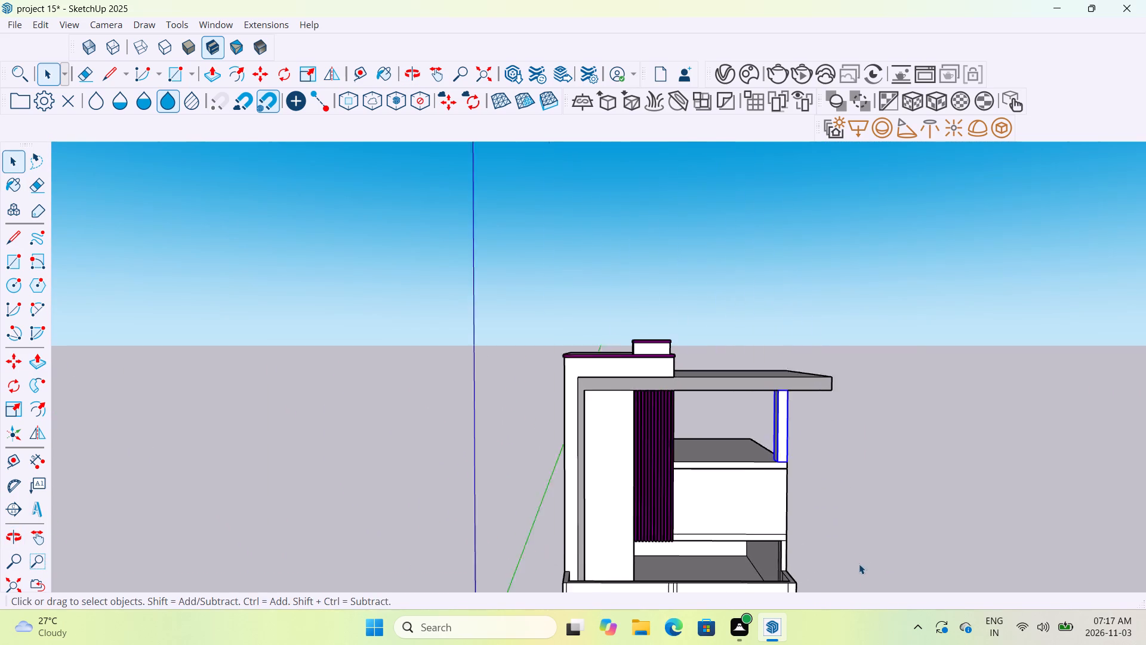
middle_click_drag(829, 546, 717, 566)
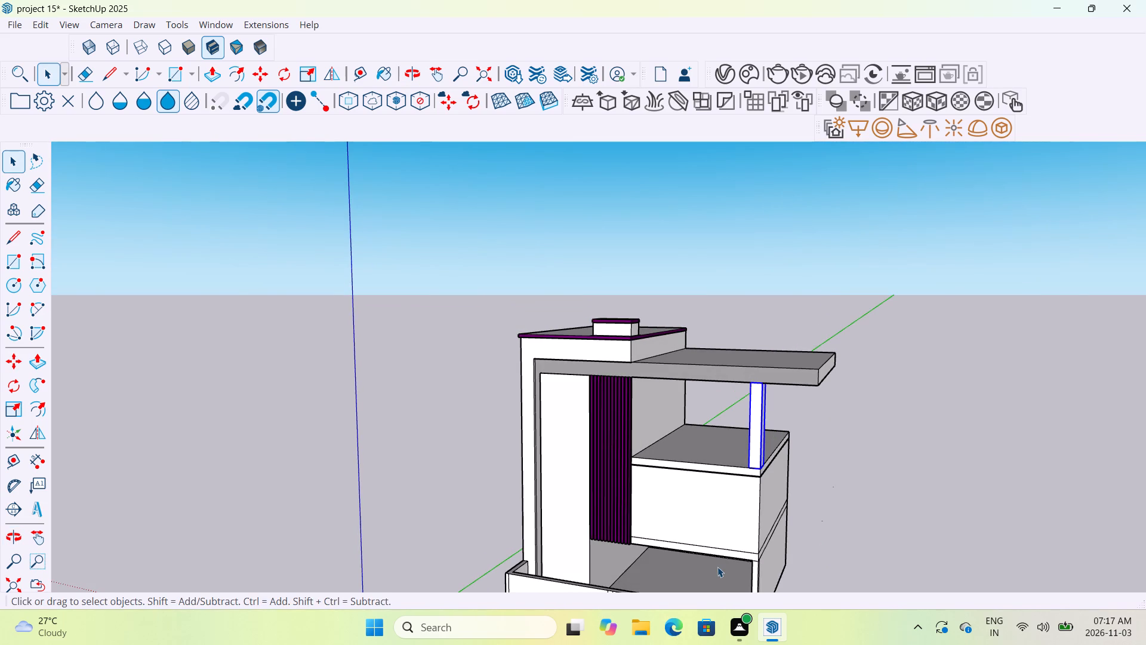
middle_click_drag(645, 515, 683, 488)
scroll(683, 488, "down", 6)
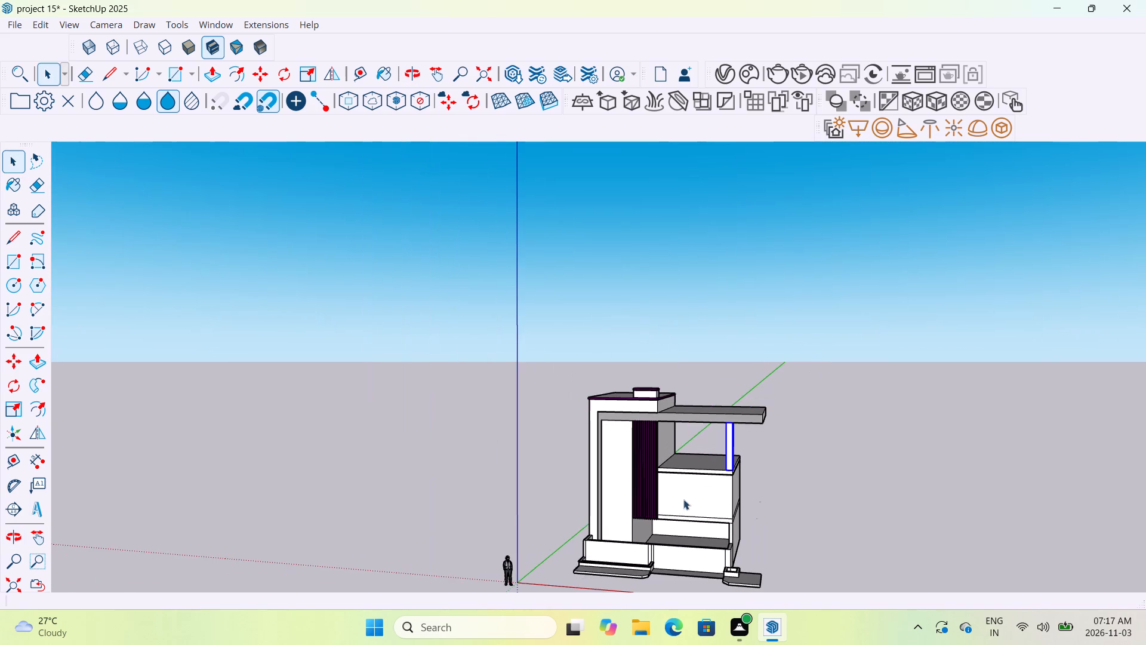
middle_click_drag(684, 532, 712, 505)
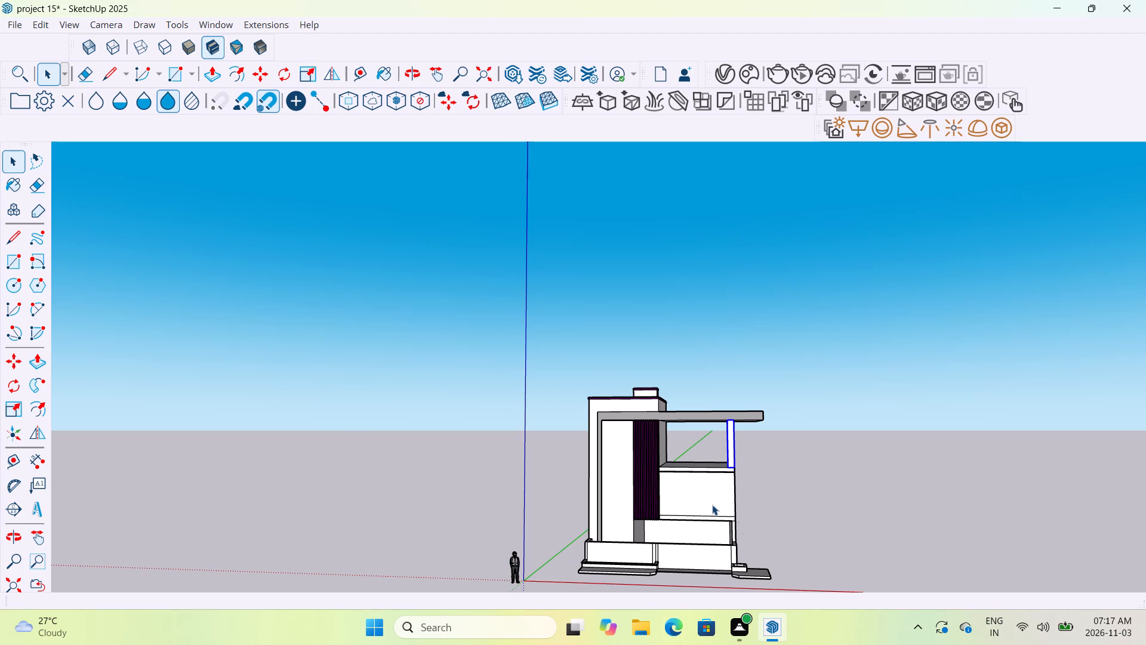
scroll(712, 505, "up", 10)
scroll(712, 505, "down", 9)
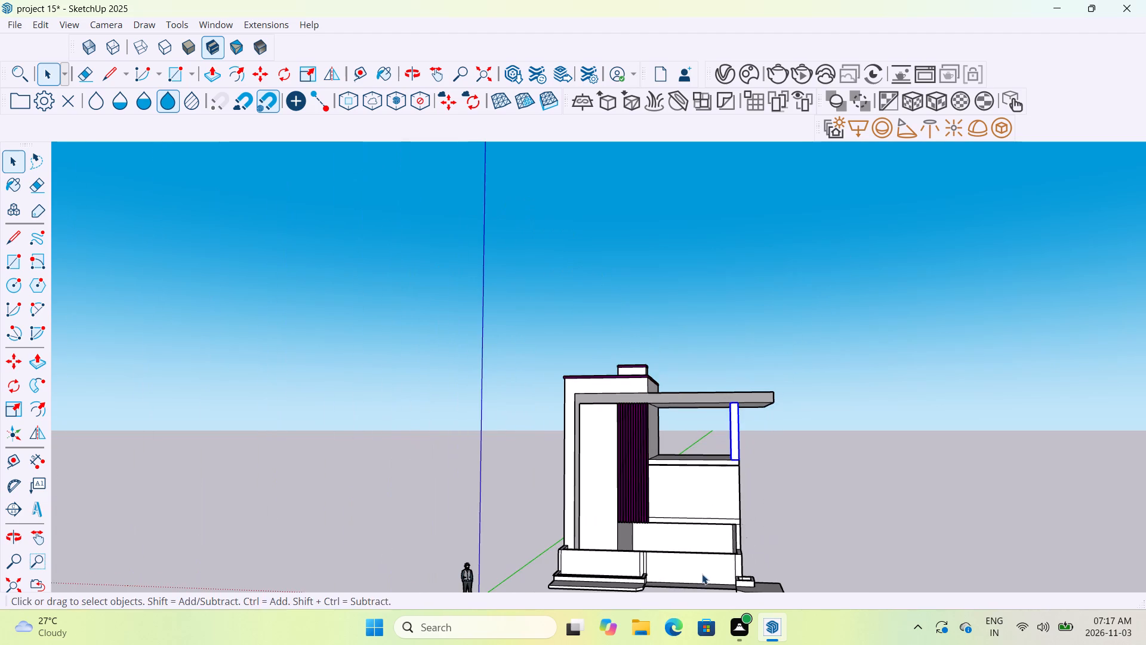
middle_click_drag(702, 573, 728, 537)
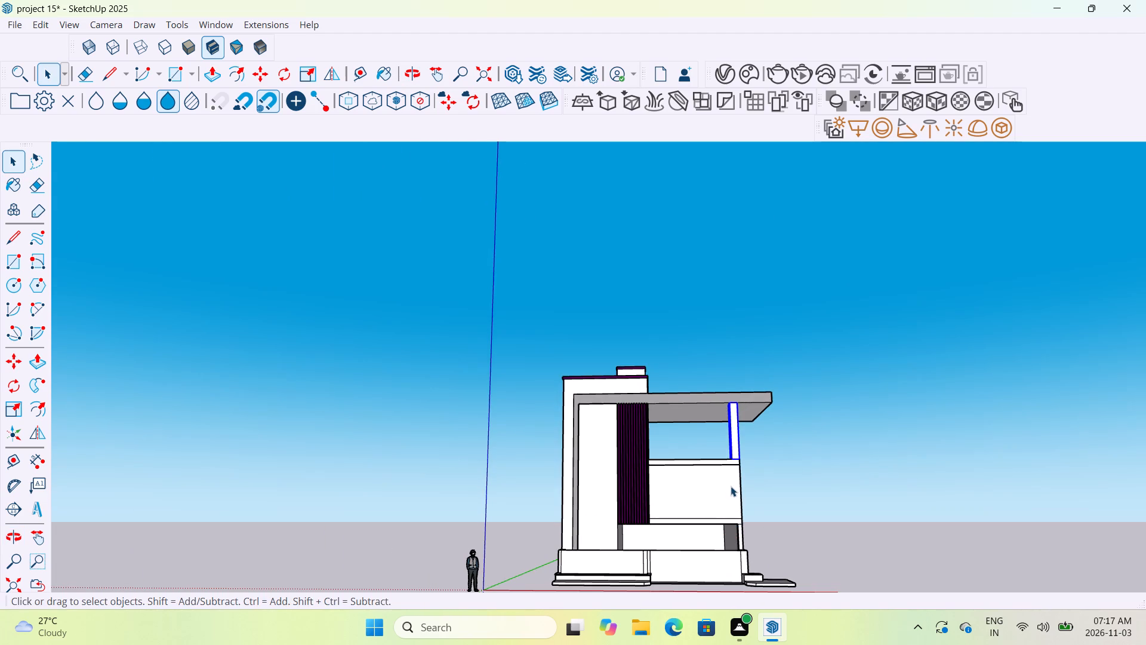
middle_click_drag(709, 434, 710, 484)
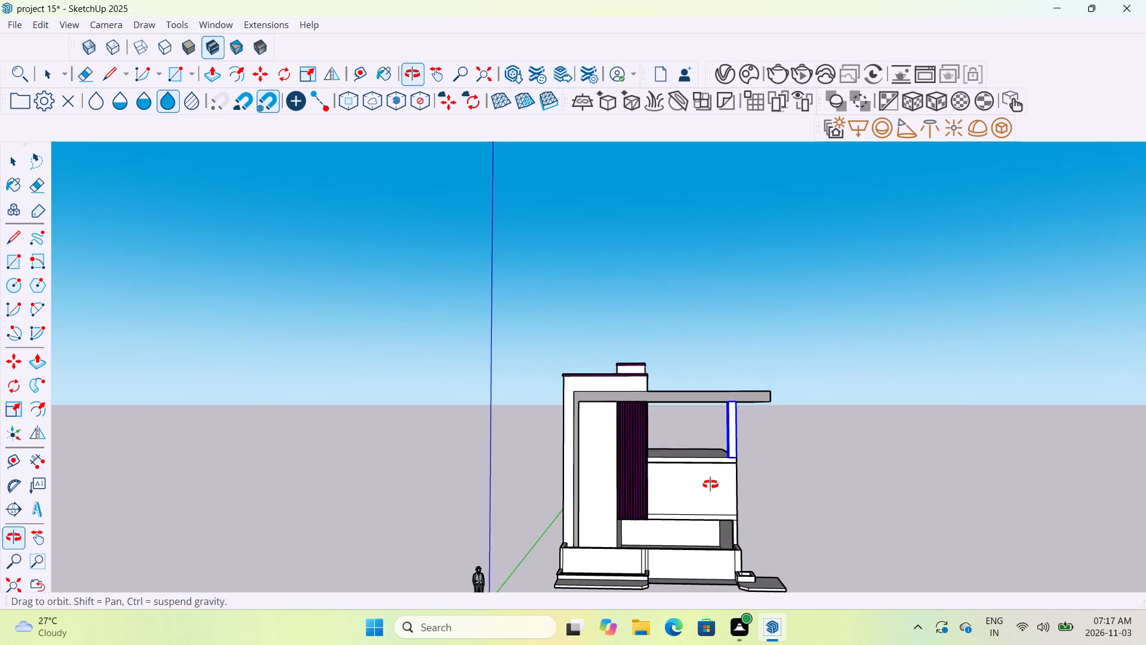
middle_click_drag(710, 484, 710, 491)
scroll(709, 440, "up", 8)
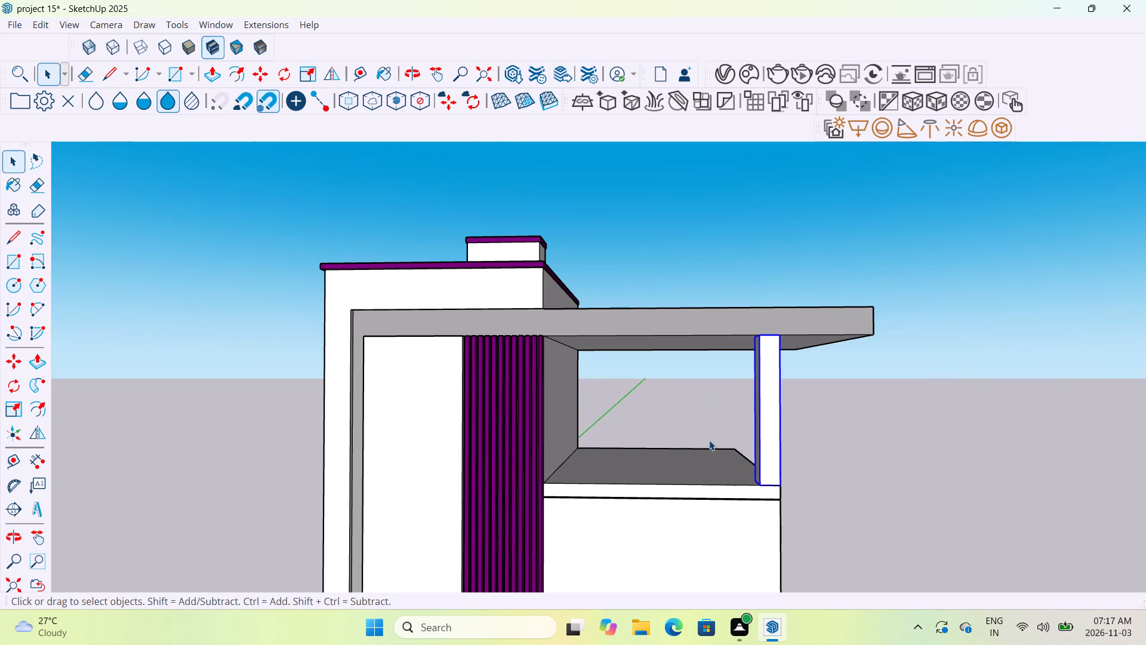
scroll(709, 440, "down", 1)
middle_click_drag(709, 440, 707, 544)
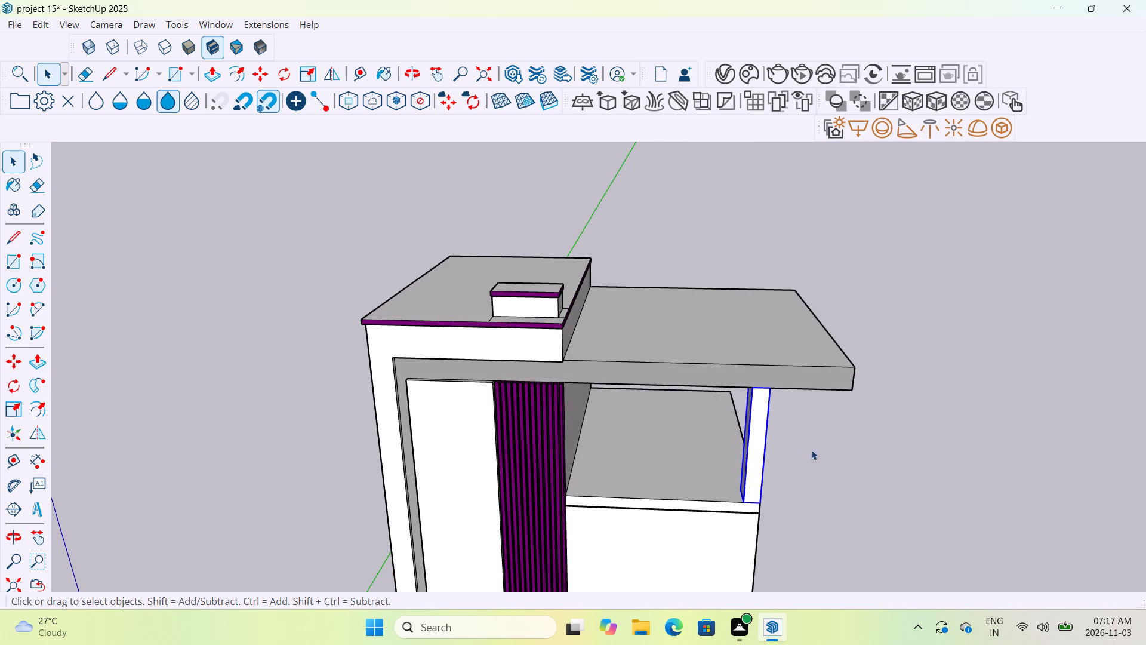
middle_click_drag(843, 454, 629, 475)
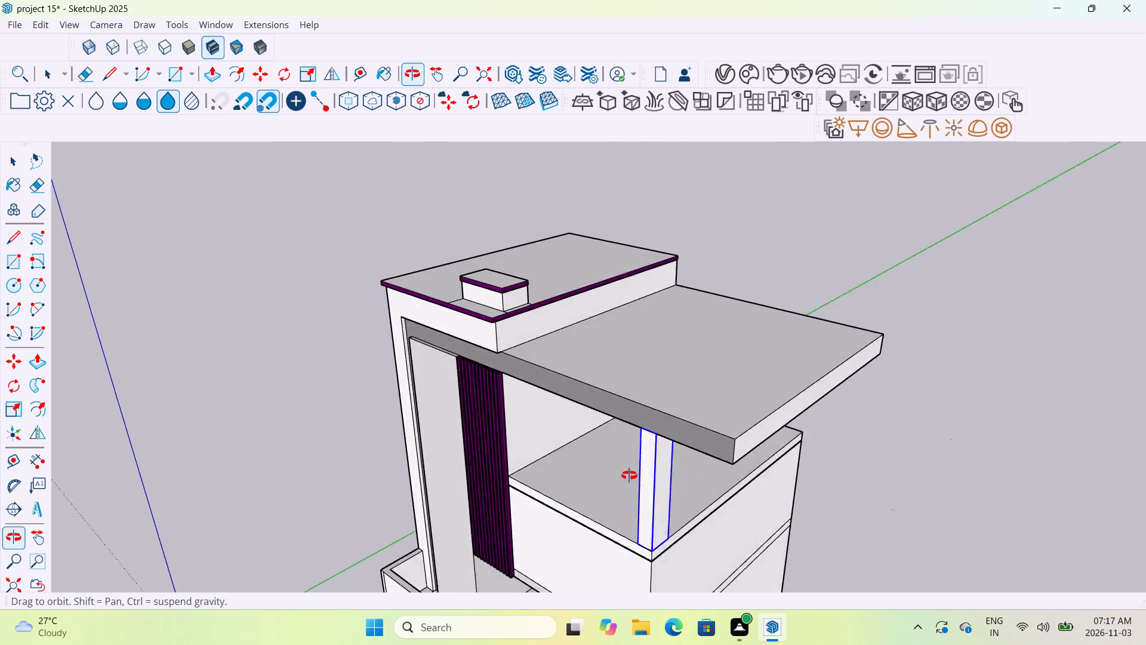
middle_click_drag(629, 475, 531, 475)
middle_click_drag(531, 475, 694, 455)
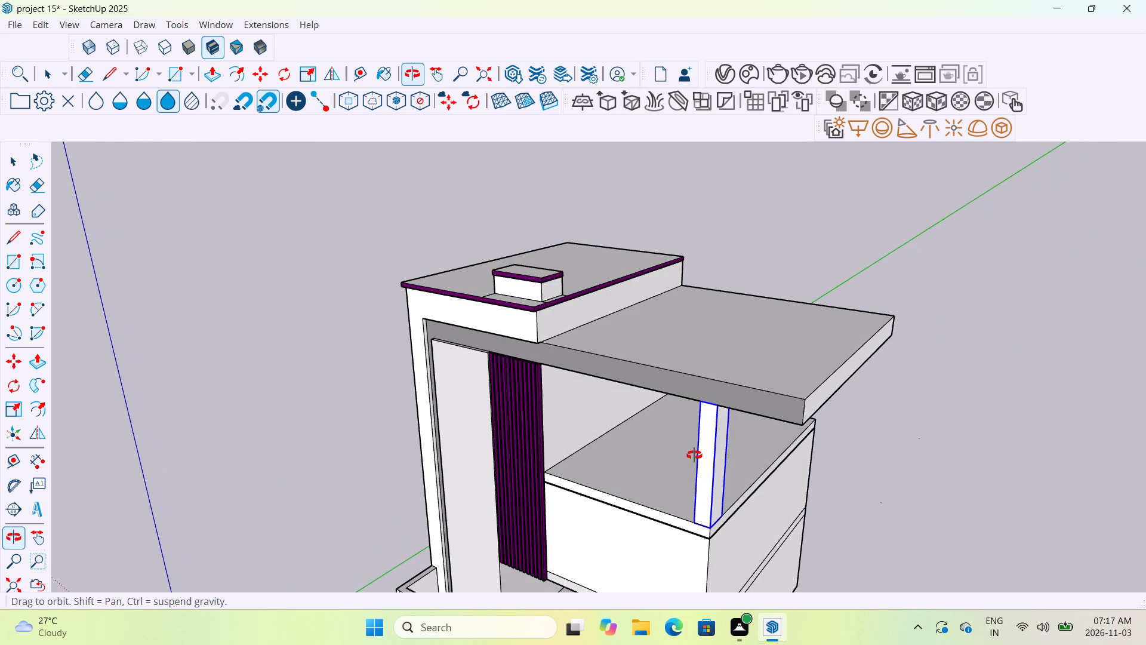
middle_click_drag(694, 455, 756, 428)
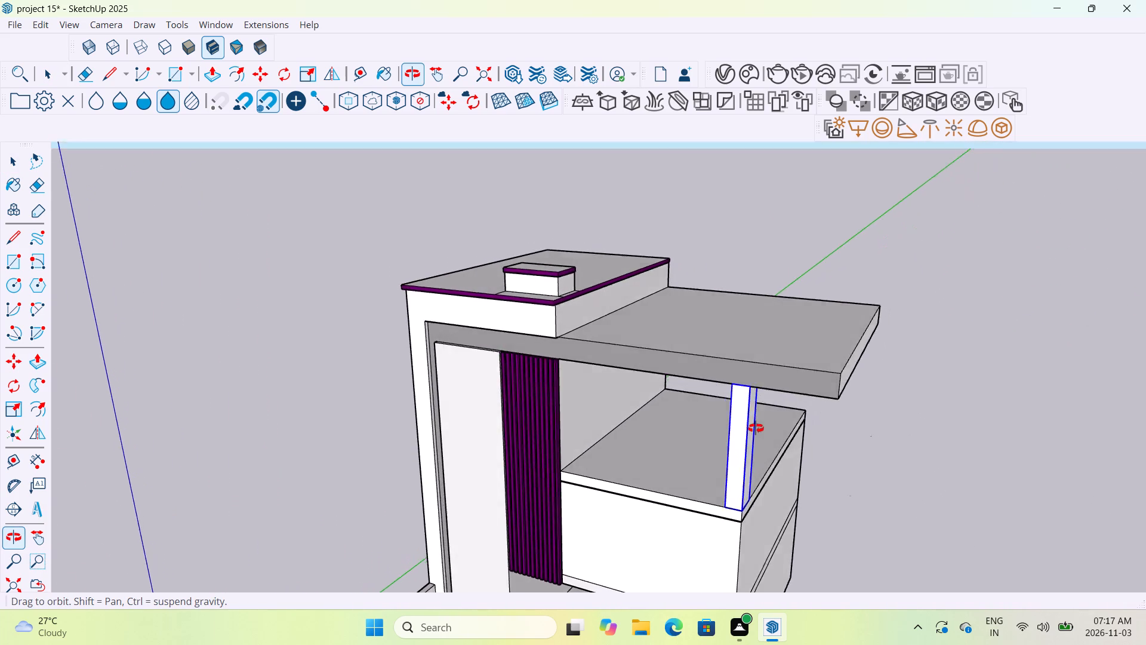
middle_click_drag(756, 428, 822, 392)
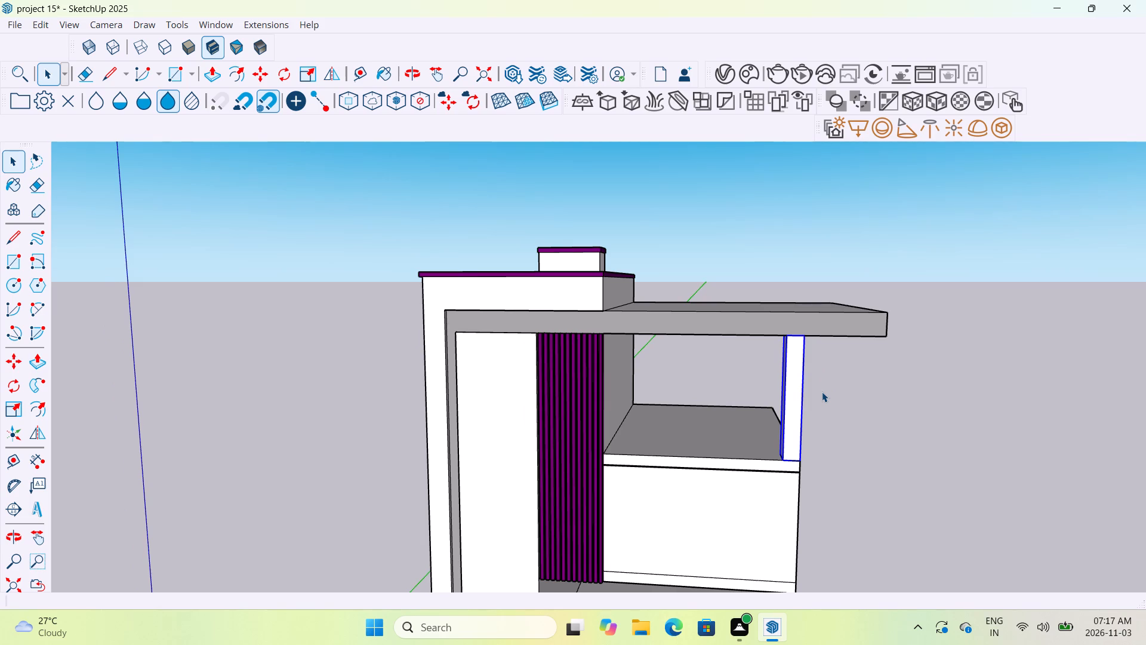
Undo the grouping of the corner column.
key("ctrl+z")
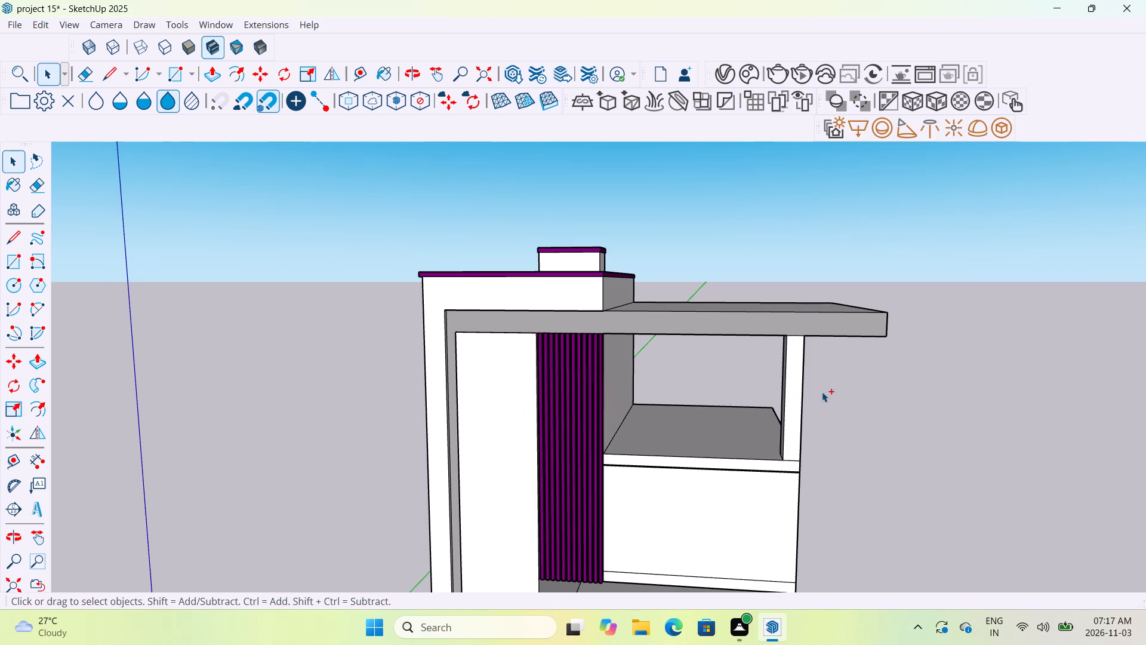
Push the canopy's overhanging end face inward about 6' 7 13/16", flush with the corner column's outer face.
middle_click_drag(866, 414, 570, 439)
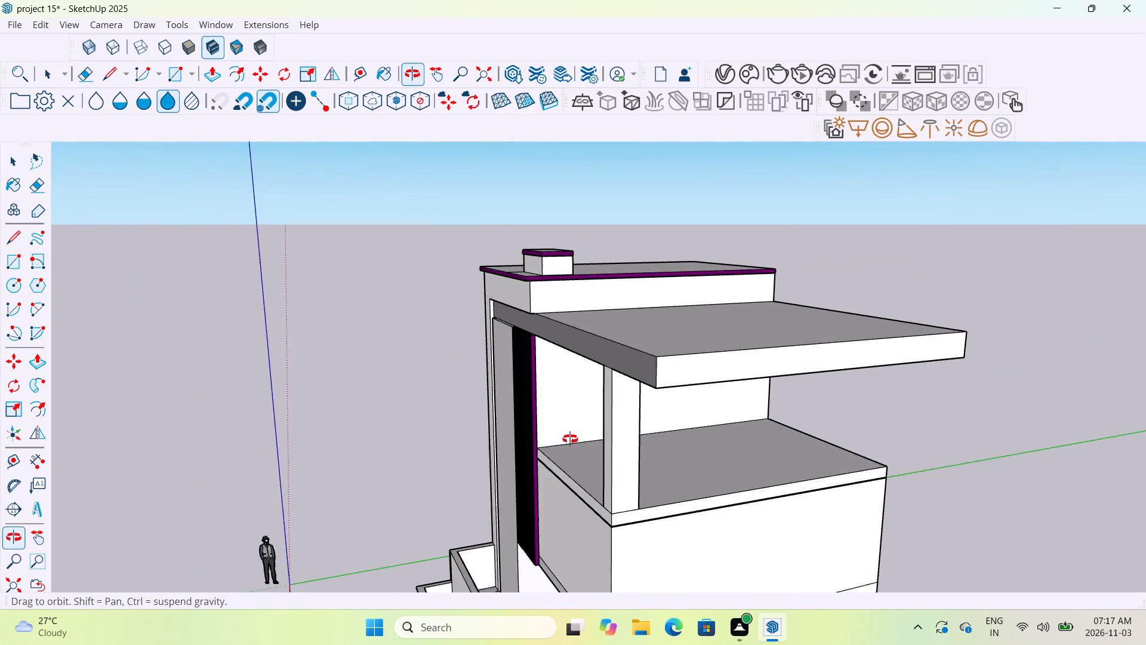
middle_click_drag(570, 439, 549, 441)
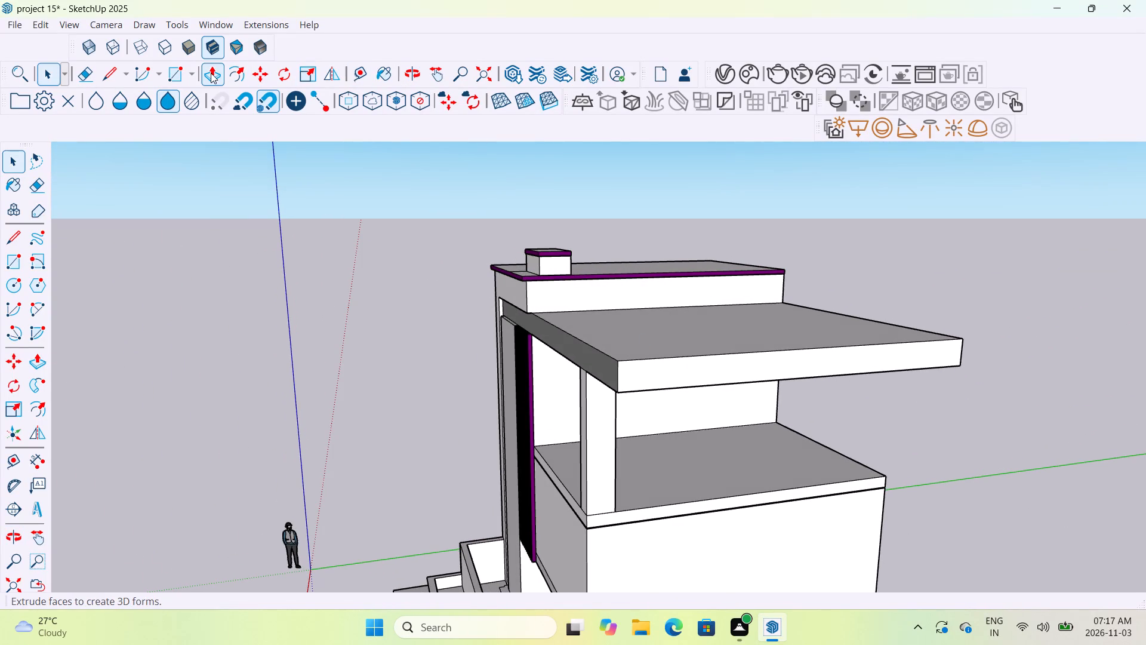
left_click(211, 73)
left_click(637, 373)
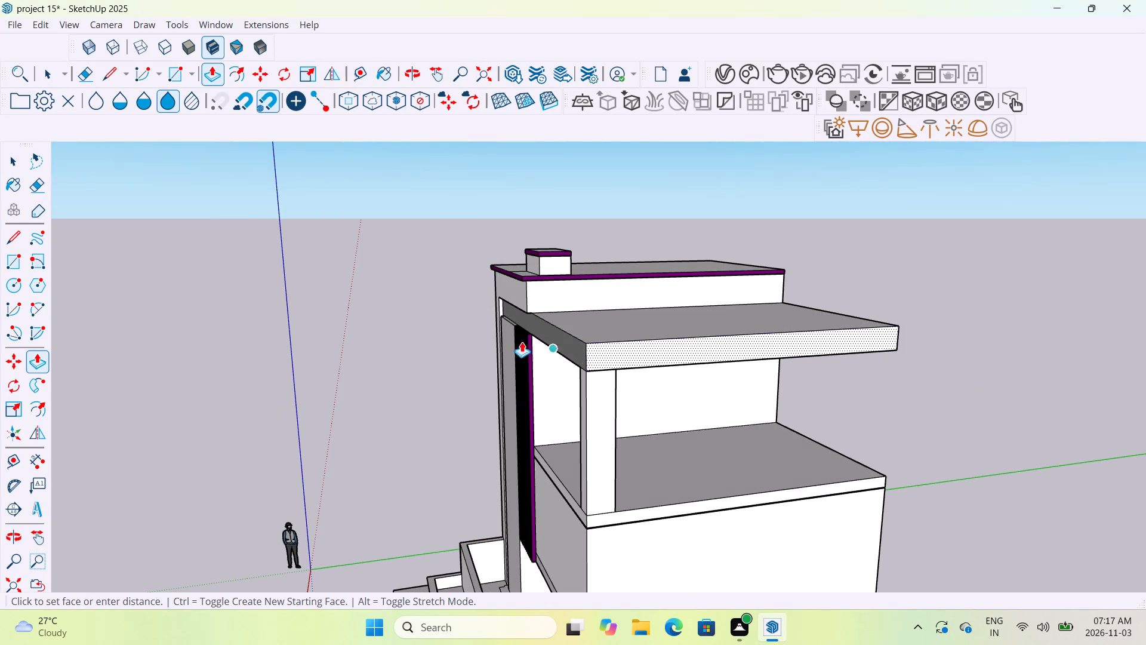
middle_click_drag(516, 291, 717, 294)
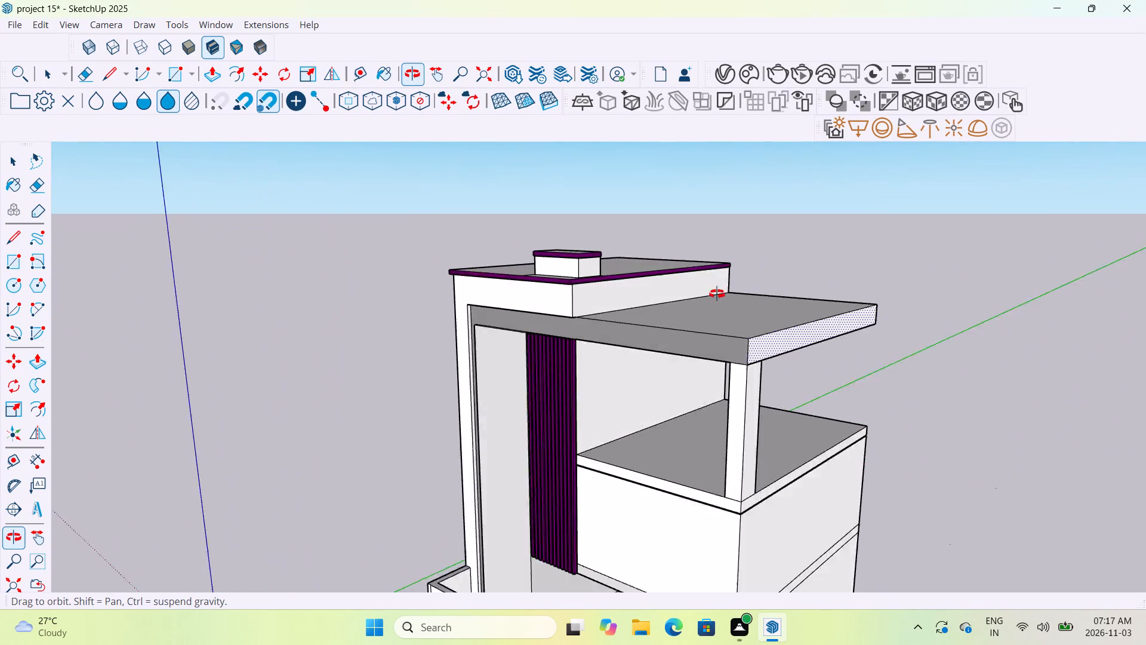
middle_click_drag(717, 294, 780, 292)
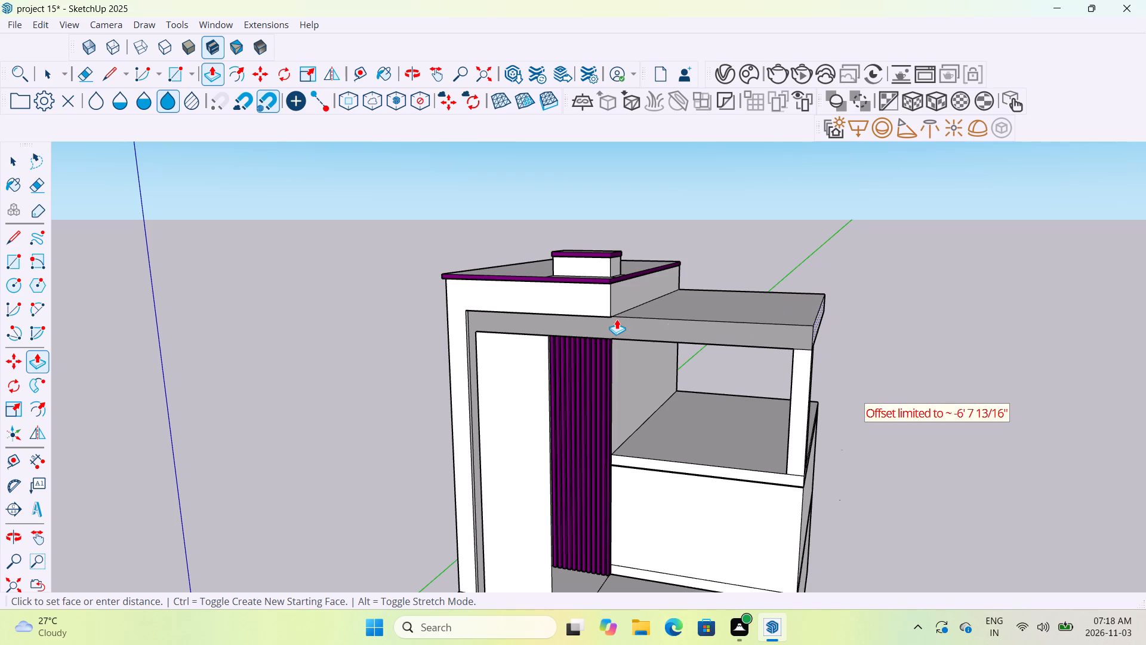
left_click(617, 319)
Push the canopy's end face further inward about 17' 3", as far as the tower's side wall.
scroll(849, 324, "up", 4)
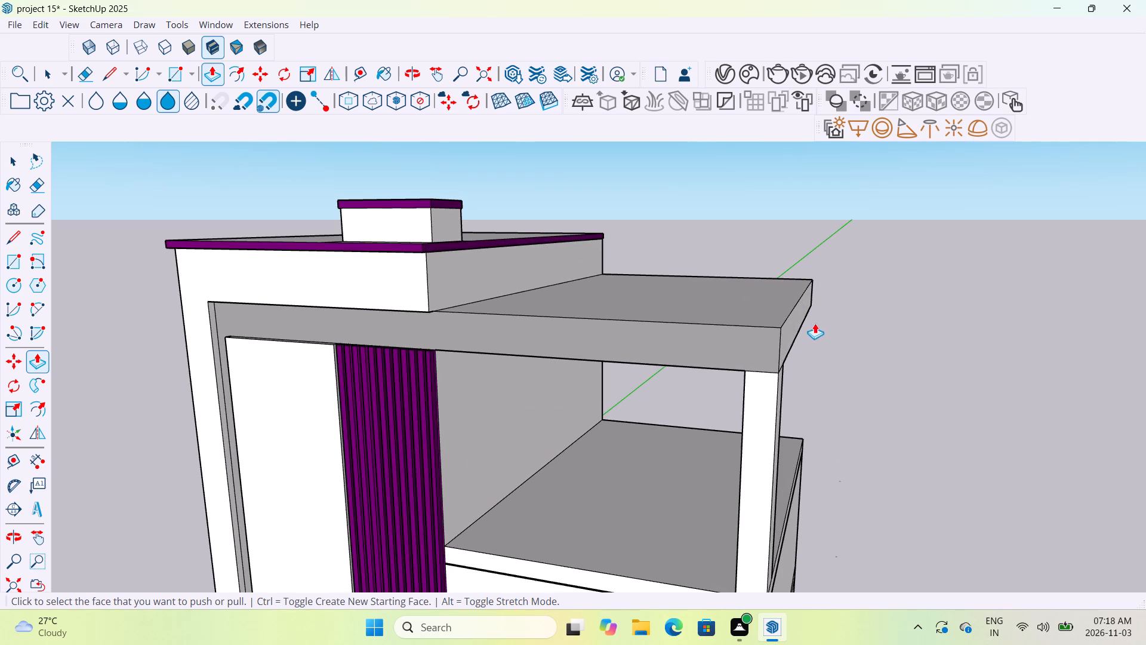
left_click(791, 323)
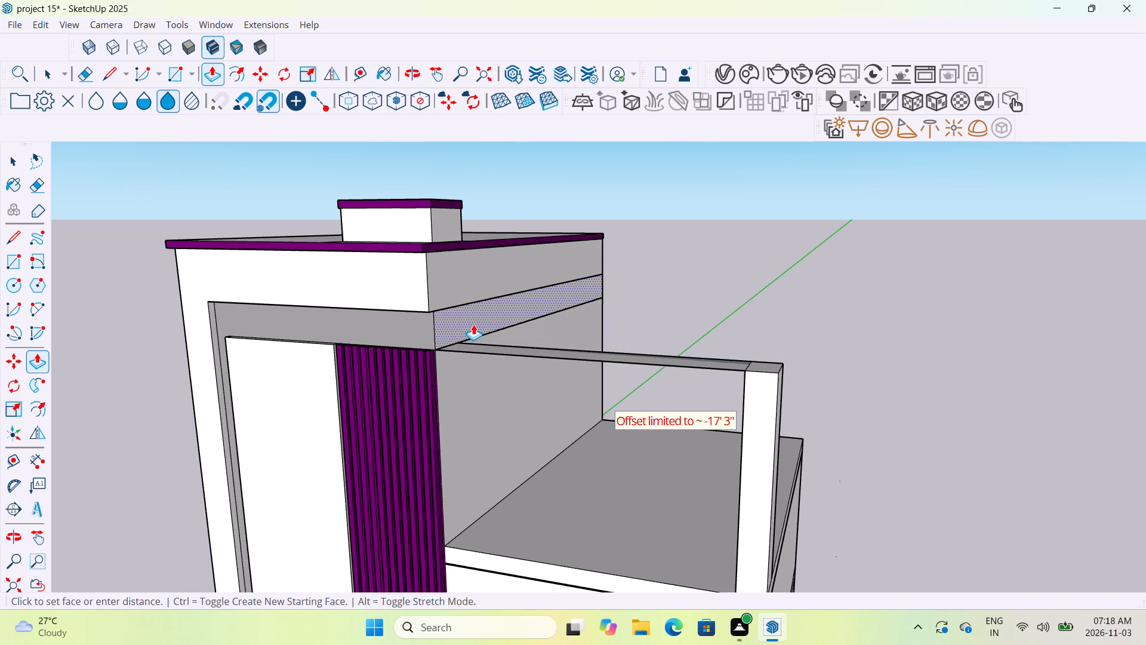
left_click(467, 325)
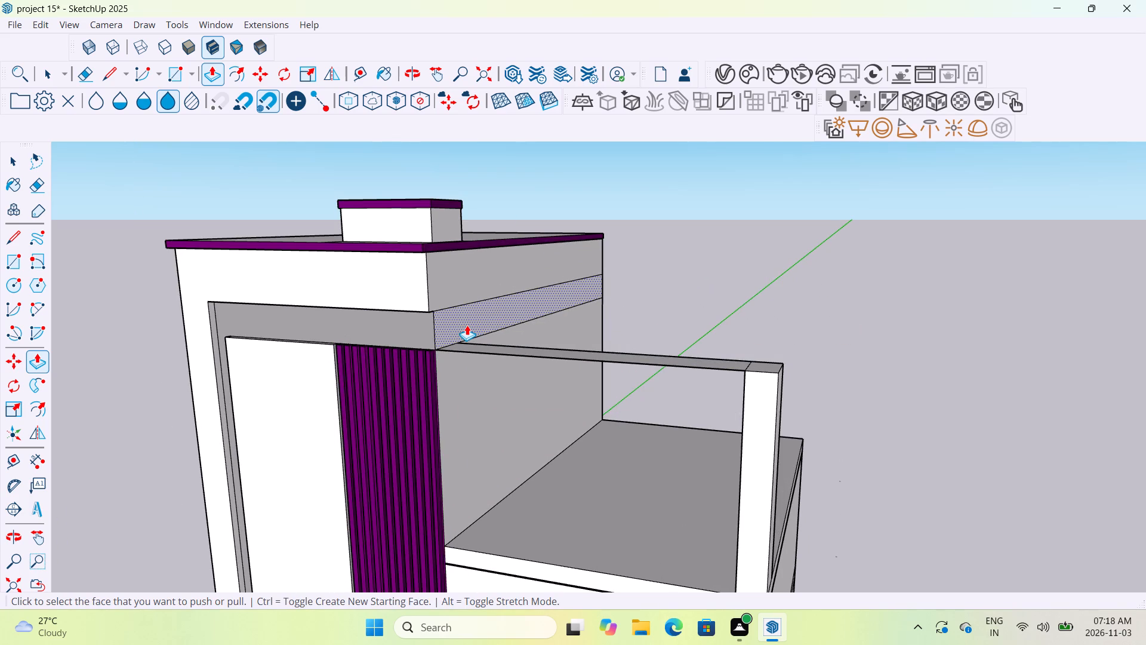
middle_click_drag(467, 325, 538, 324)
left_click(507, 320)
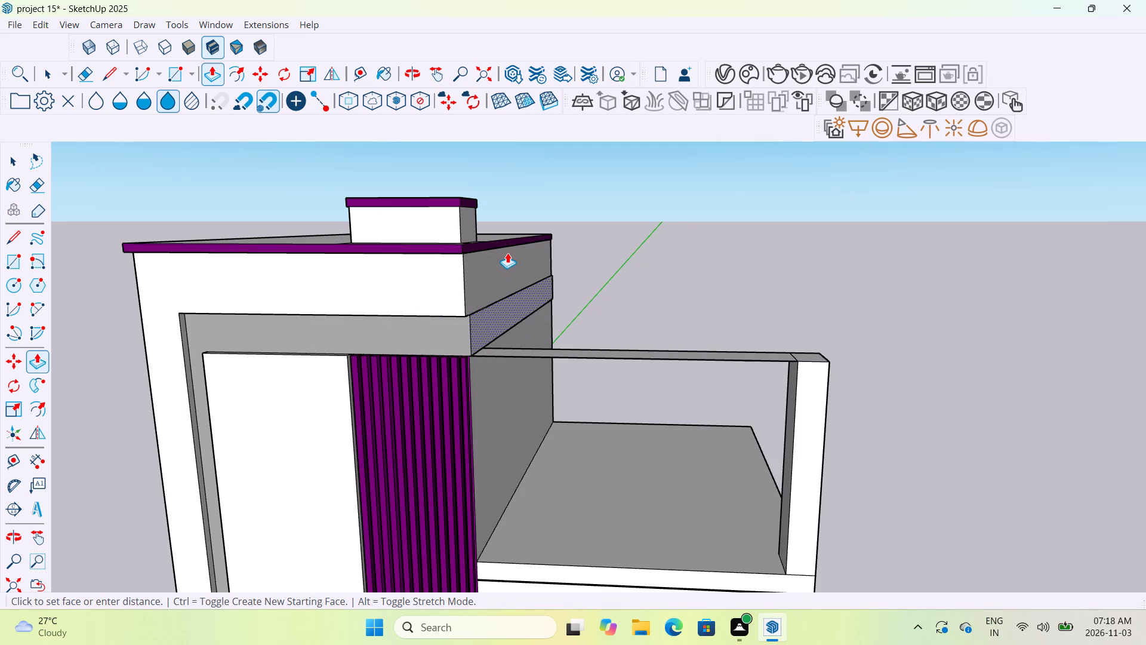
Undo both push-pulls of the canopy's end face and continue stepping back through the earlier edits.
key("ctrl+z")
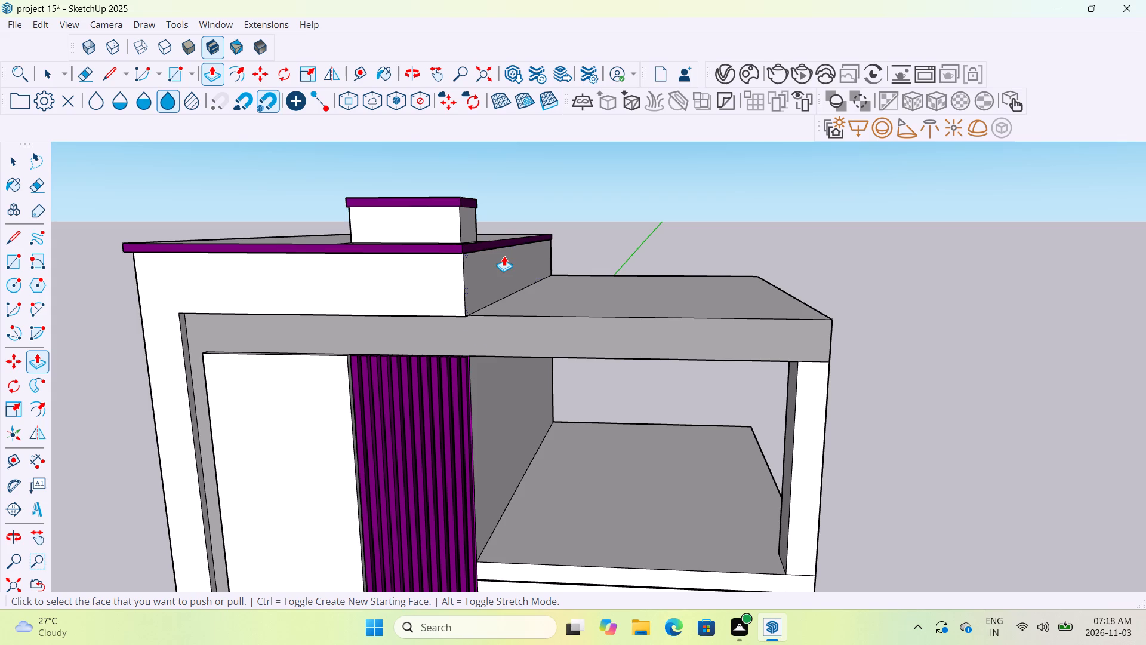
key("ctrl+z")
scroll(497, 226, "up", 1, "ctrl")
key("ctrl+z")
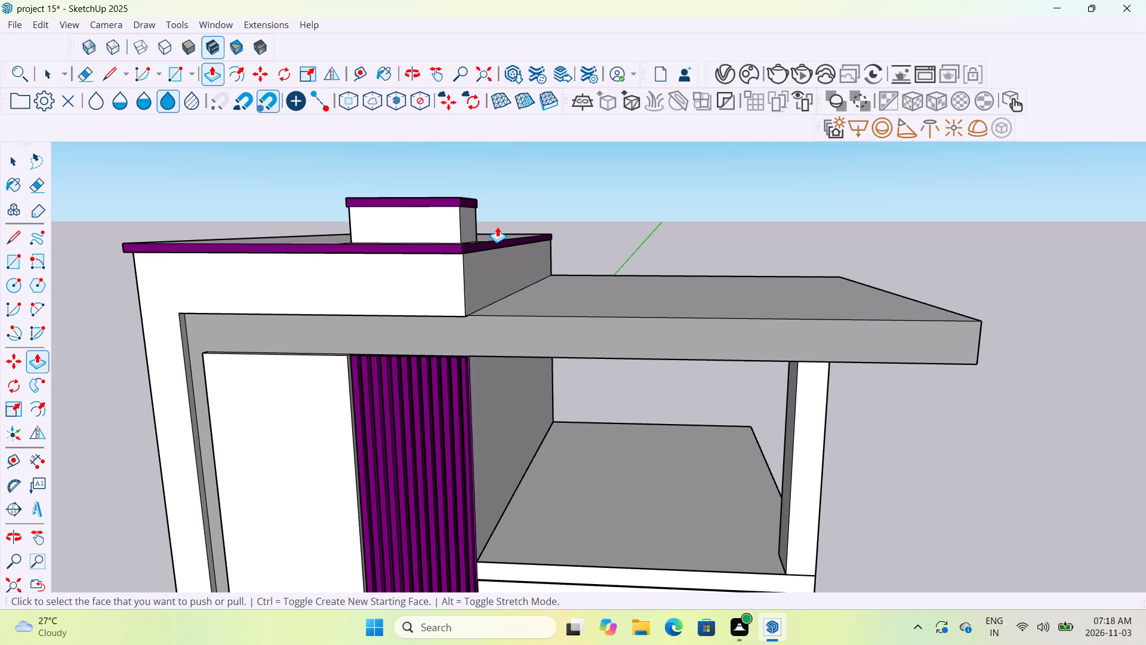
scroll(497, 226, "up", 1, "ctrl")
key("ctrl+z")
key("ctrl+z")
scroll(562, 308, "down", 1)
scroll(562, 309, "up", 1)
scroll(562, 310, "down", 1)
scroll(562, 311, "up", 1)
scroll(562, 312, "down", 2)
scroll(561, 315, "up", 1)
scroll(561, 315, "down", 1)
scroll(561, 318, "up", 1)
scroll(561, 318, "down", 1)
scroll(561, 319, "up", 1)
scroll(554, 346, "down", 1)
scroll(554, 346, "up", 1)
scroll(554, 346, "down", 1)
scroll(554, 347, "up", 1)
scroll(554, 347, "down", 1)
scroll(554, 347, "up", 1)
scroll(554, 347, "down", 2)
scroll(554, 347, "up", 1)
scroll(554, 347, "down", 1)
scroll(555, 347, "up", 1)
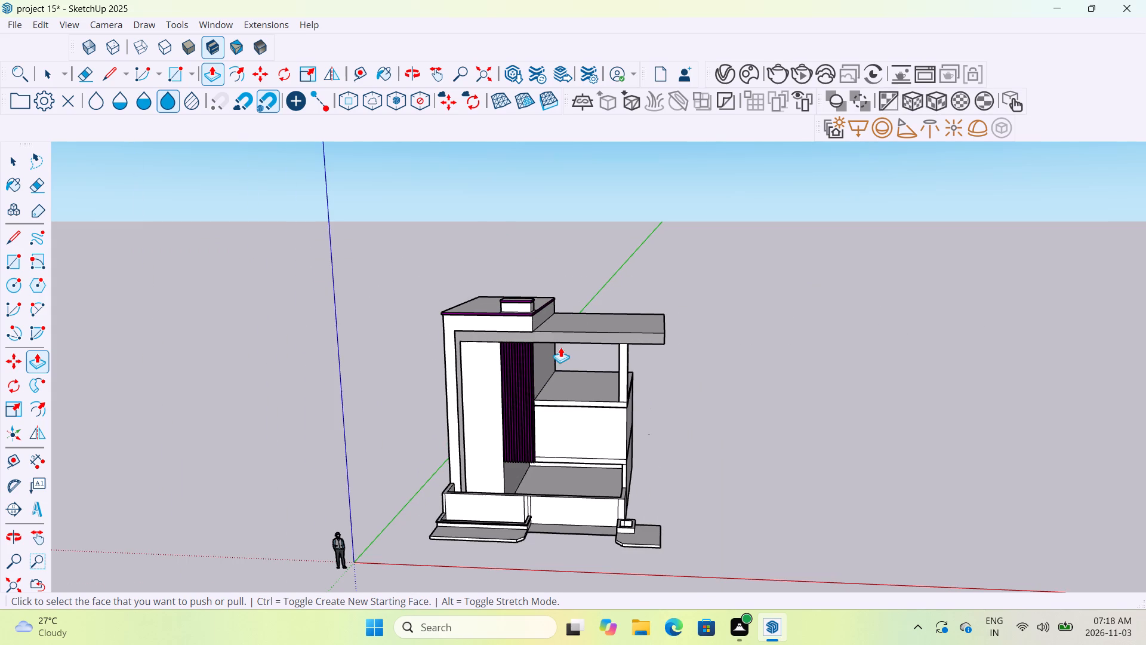
Step back through the earlier edits until the corner column and its roof outline are removed, keeping the canopy frame grey.
scroll(560, 347, "up", 1, "ctrl")
key("ctrl+z")
key("ctrl+z")
scroll(560, 352, "up", 1)
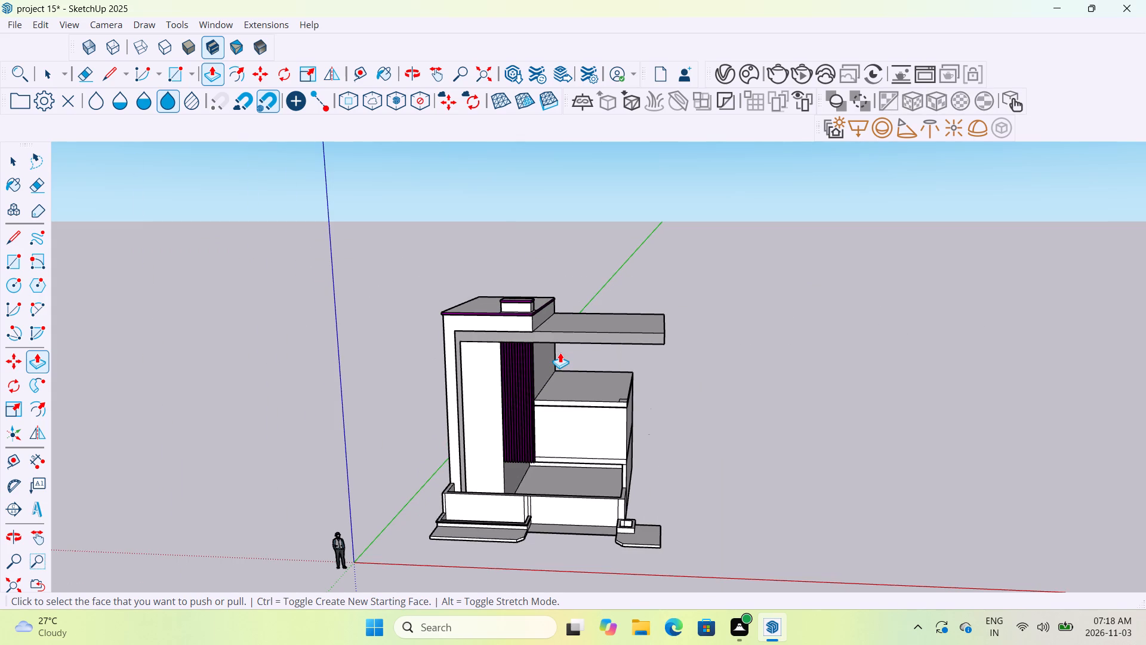
scroll(560, 352, "up", 1)
key("ctrl+z")
key("ctrl+z")
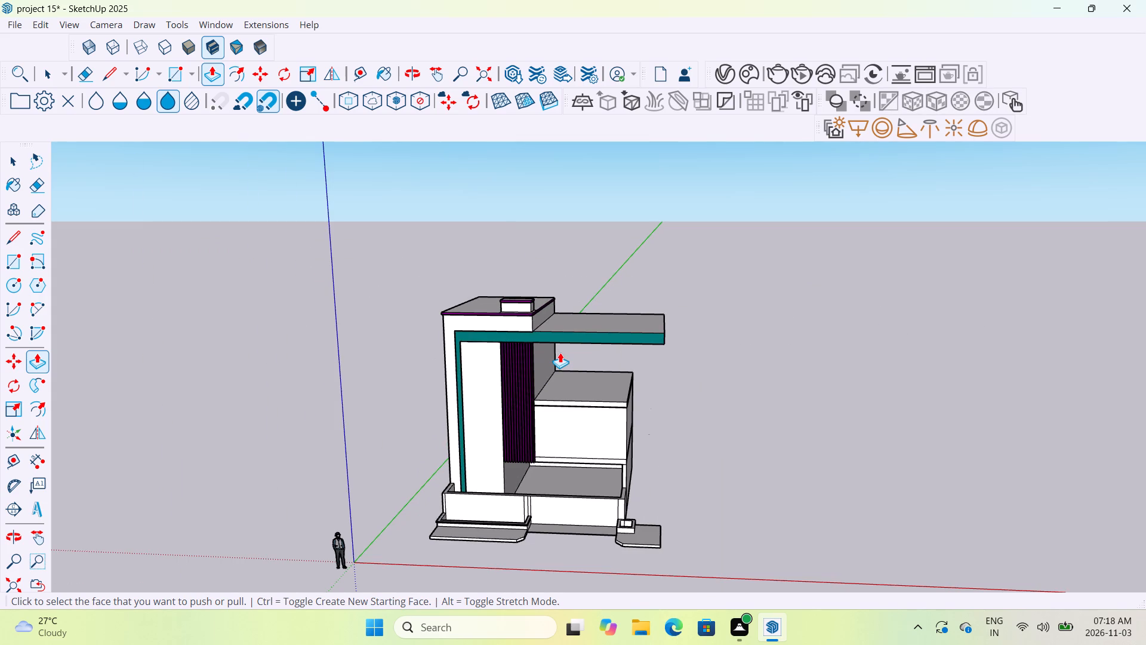
scroll(560, 352, "up", 4)
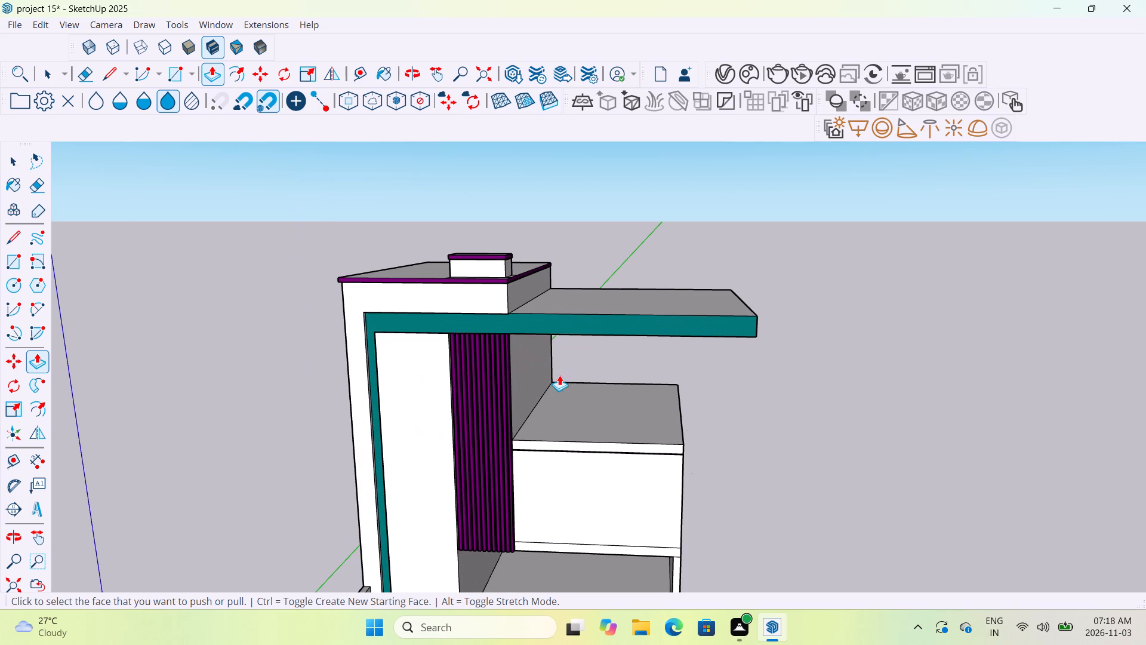
scroll(559, 375, "up", 1)
key("ctrl+y")
Push the canopy's overhanging end face inward, flush with the tower's side wall.
middle_click_drag(836, 423, 409, 470)
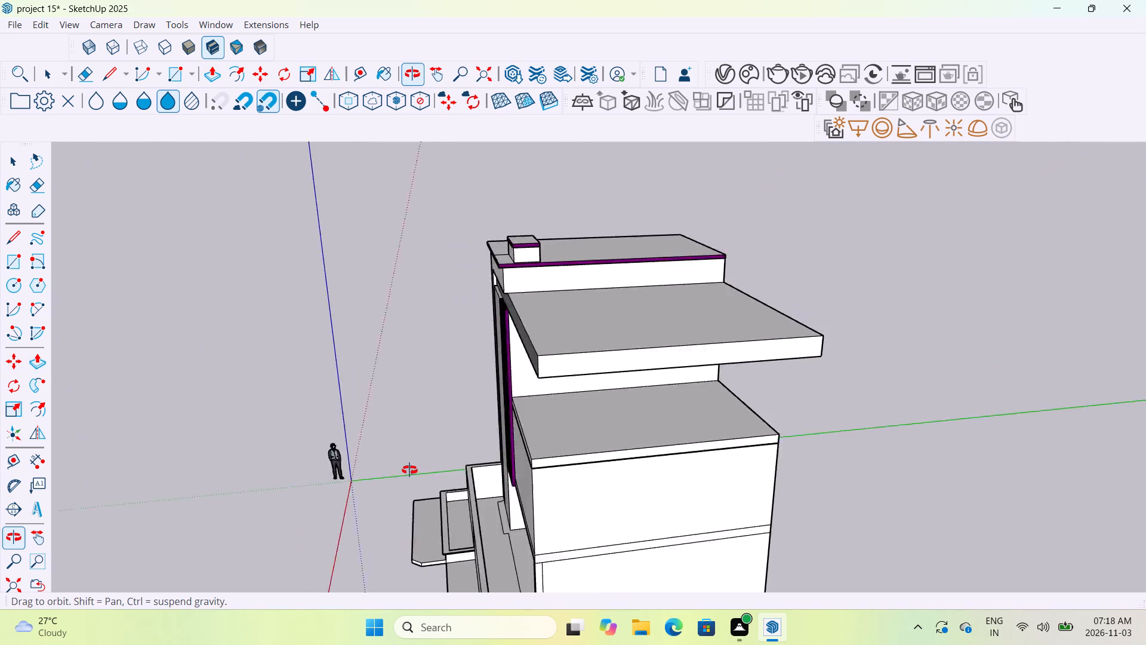
middle_click_drag(409, 470, 409, 470)
left_click(558, 361)
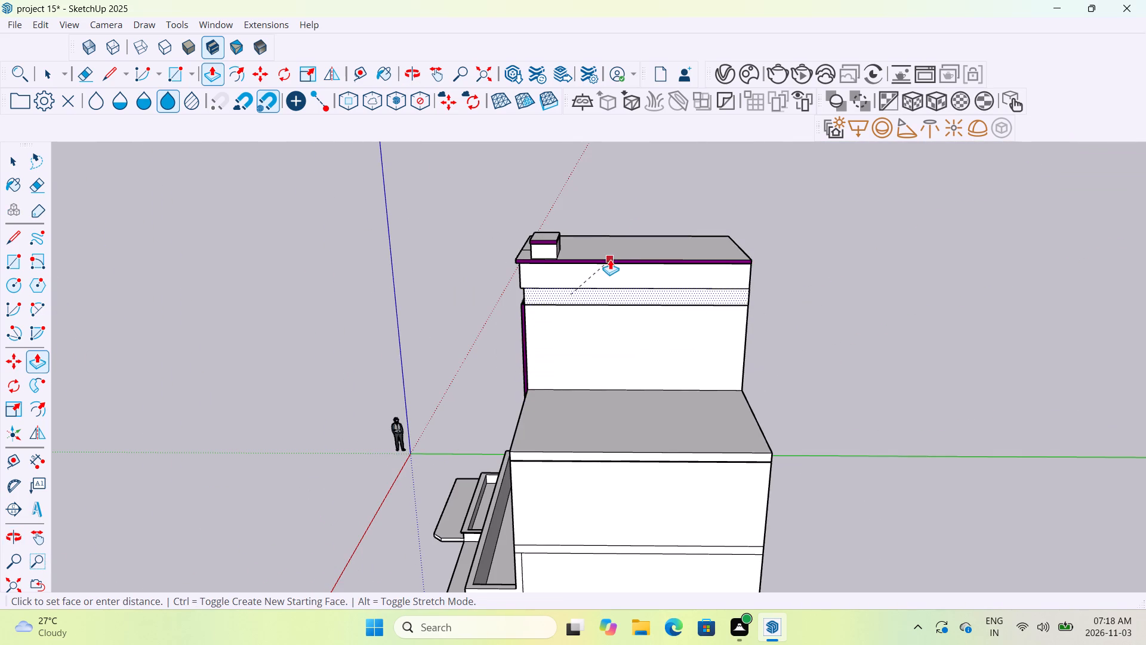
left_click(603, 265)
Examine the tower's front frame, violet fins, roof edge and the adjoining lower block from several angles.
middle_click_drag(555, 410, 889, 388)
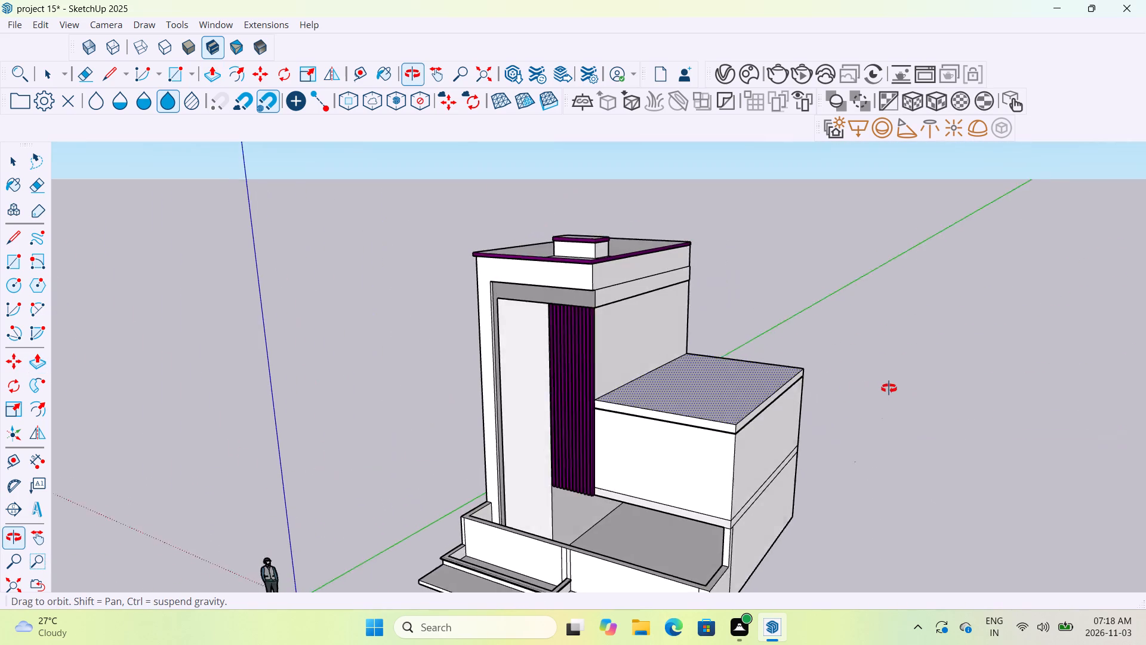
middle_click_drag(889, 388, 899, 384)
middle_click_drag(609, 435, 707, 414)
scroll(630, 352, "up", 4)
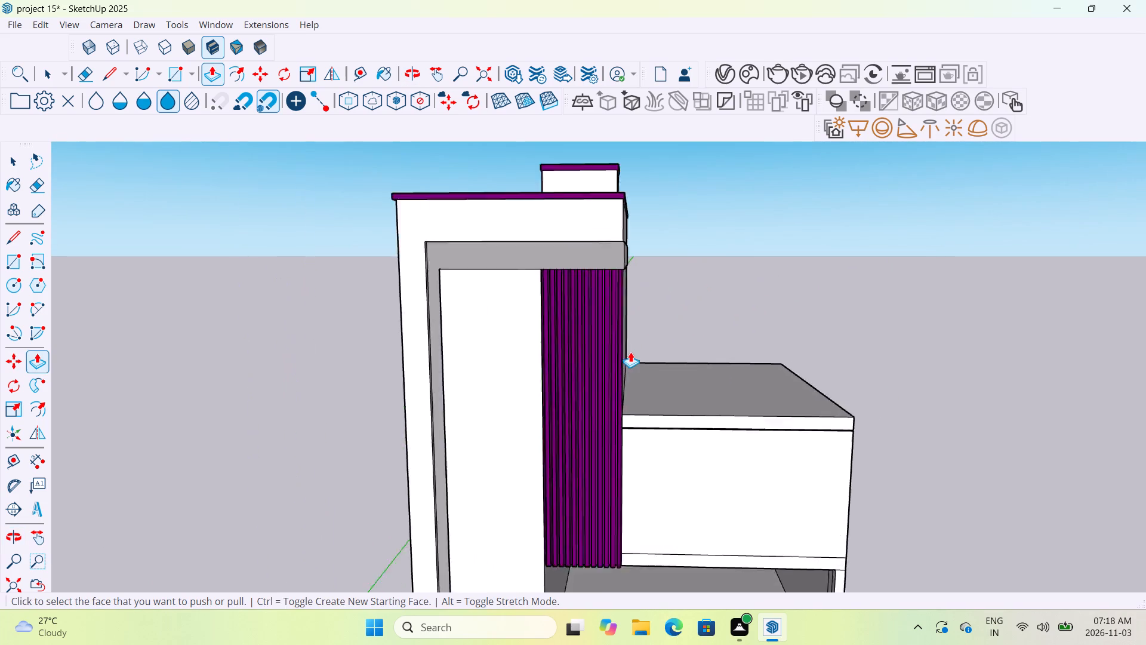
scroll(630, 352, "up", 1)
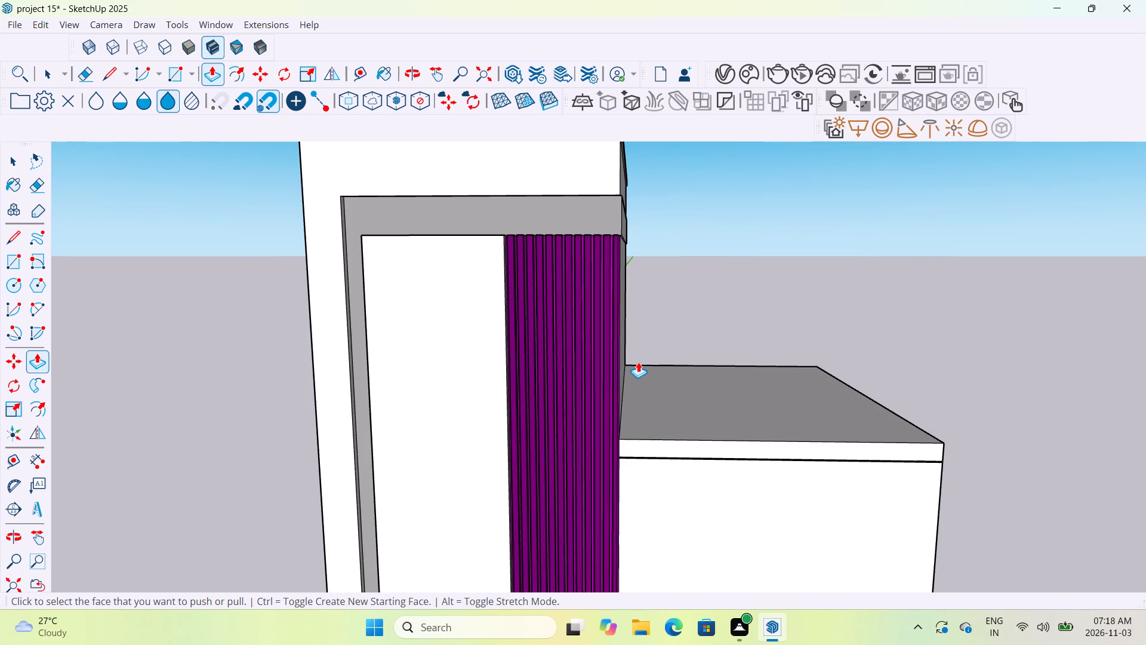
middle_click_drag(712, 411, 709, 536)
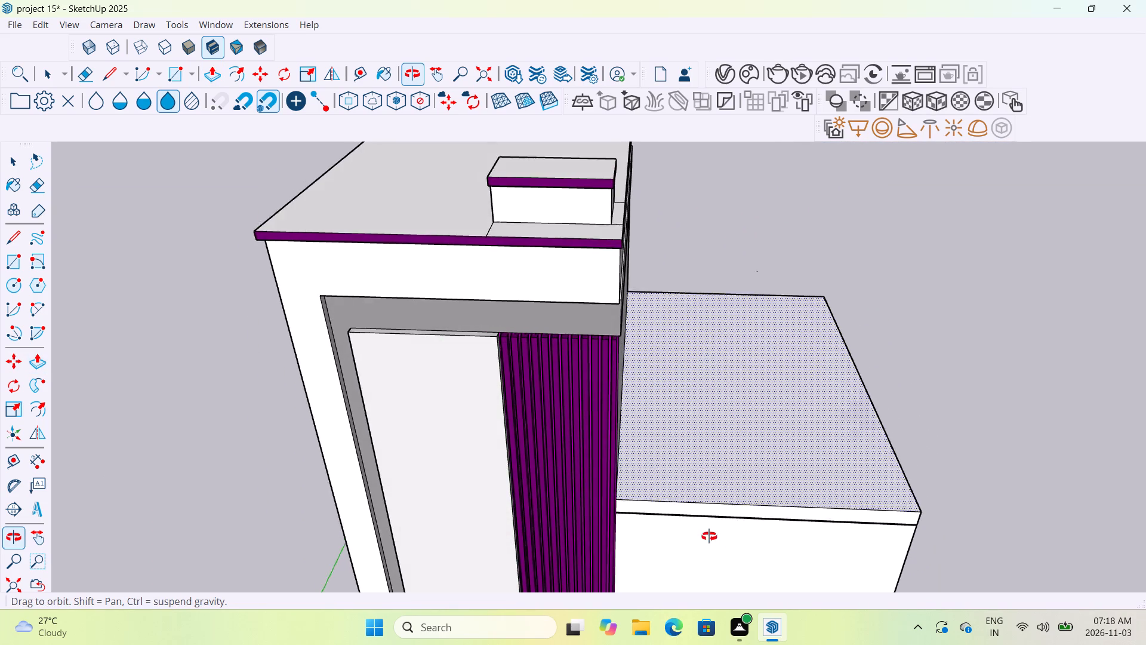
middle_click_drag(709, 536, 709, 538)
middle_click_drag(602, 393, 601, 493)
scroll(575, 391, "up", 6)
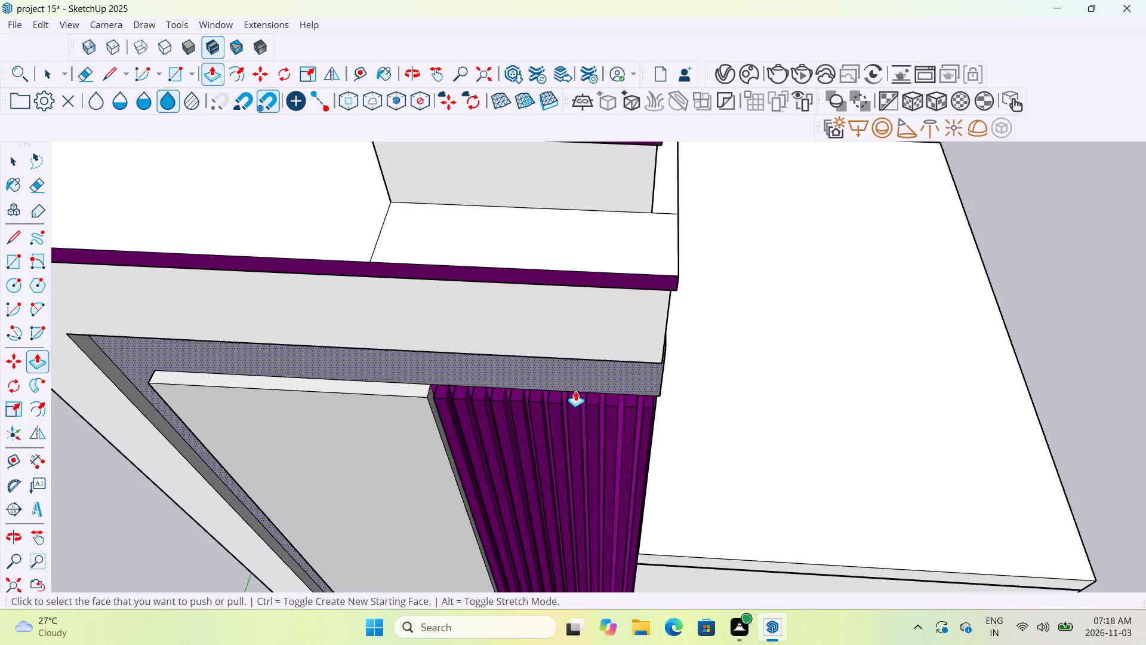
scroll(575, 391, "up", 5)
scroll(575, 391, "down", 11)
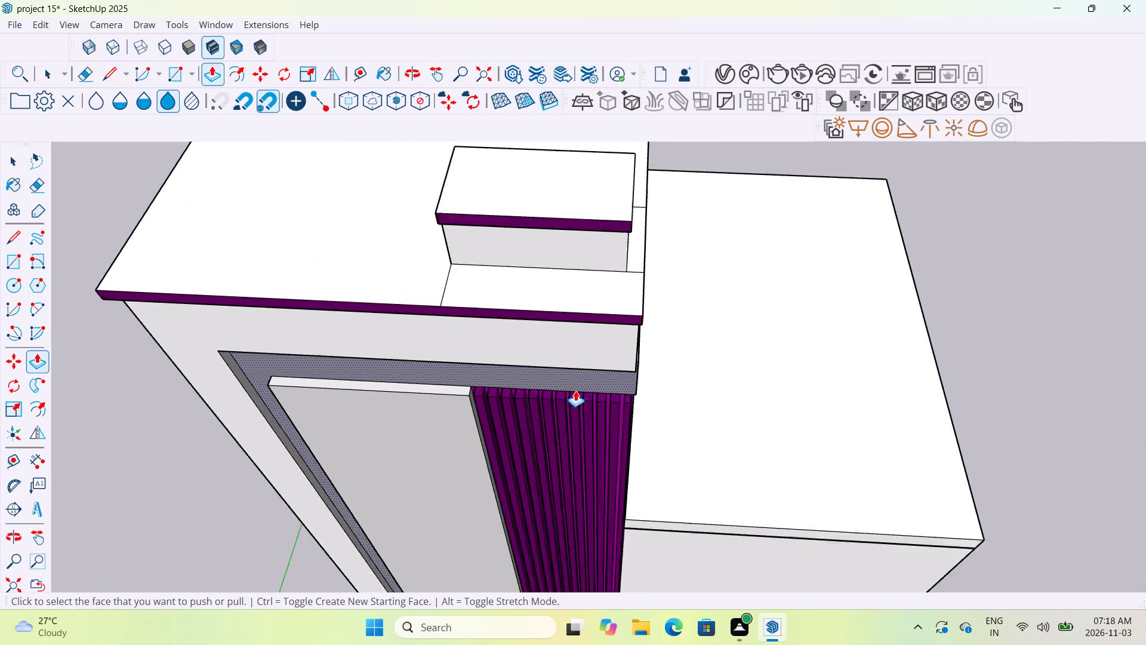
scroll(575, 391, "down", 2)
middle_click_drag(716, 450, 722, 300)
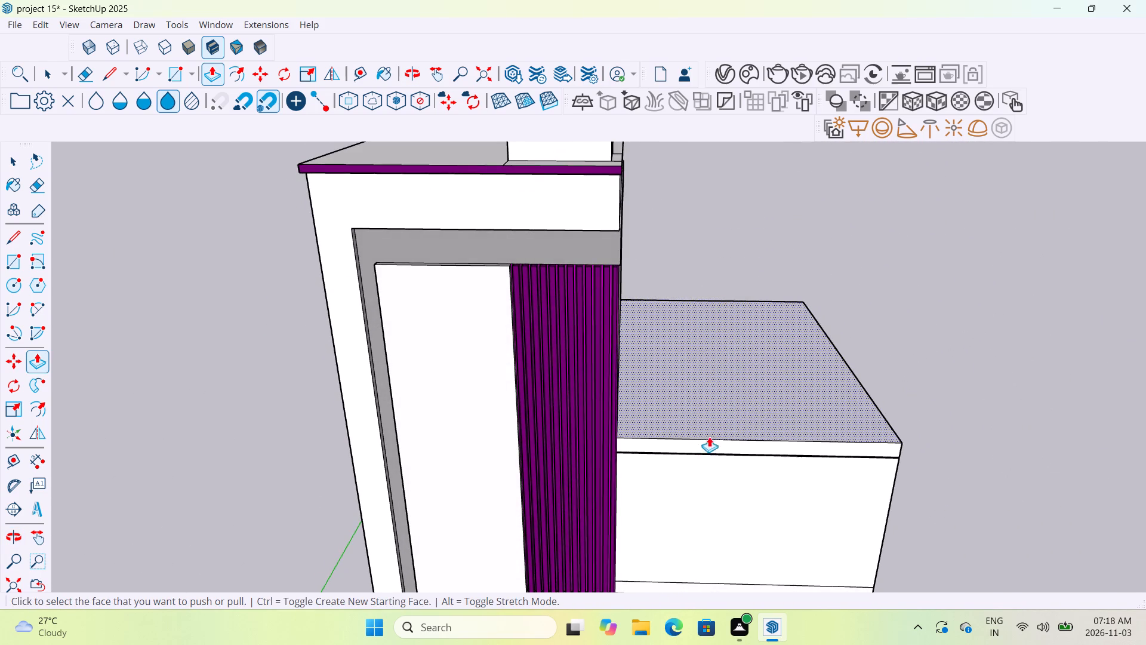
middle_click_drag(709, 437, 682, 359)
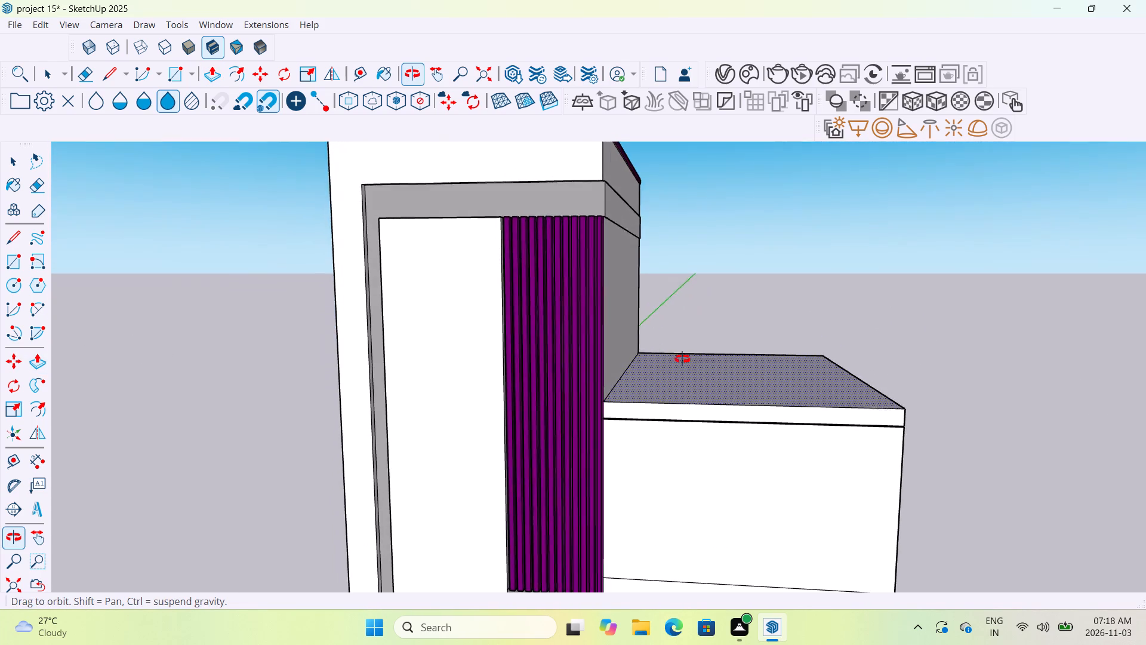
middle_click_drag(682, 359, 682, 363)
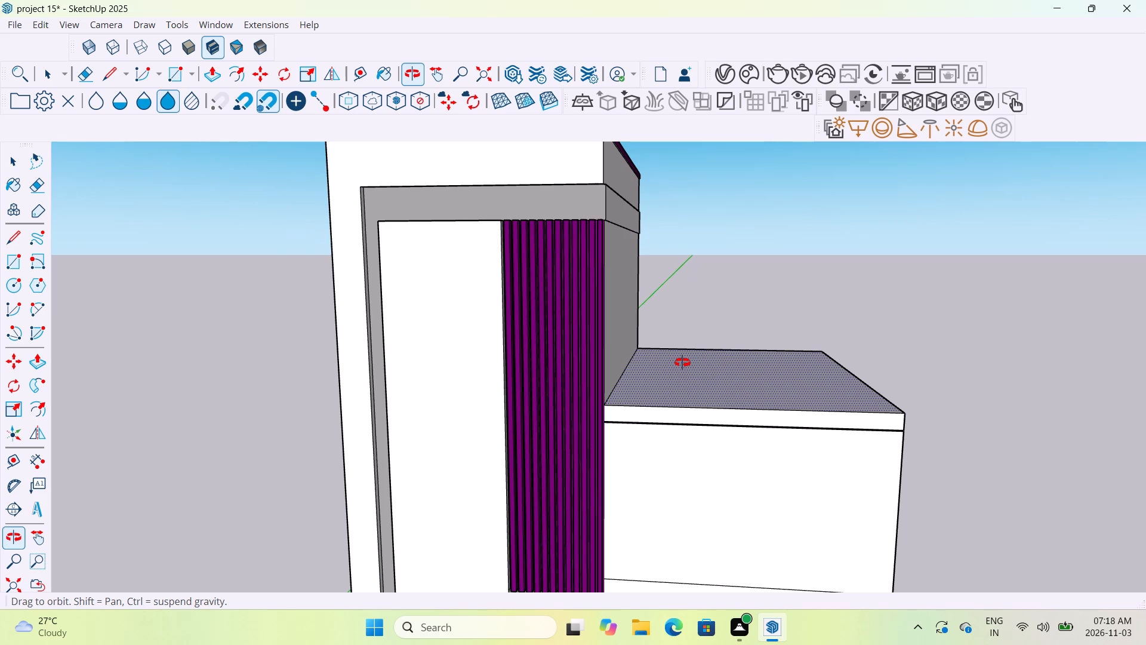
middle_click_drag(682, 363, 693, 308)
scroll(693, 308, "down", 6)
middle_click_drag(661, 424, 664, 521)
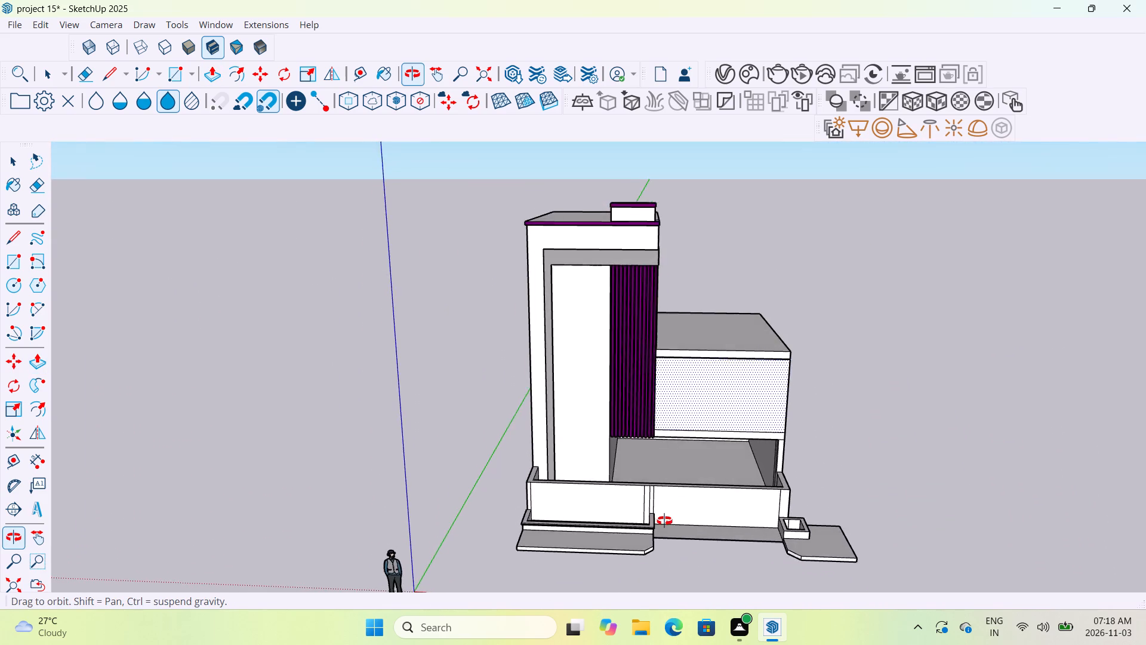
middle_click_drag(664, 521, 657, 536)
scroll(617, 466, "up", 6)
scroll(617, 465, "down", 6)
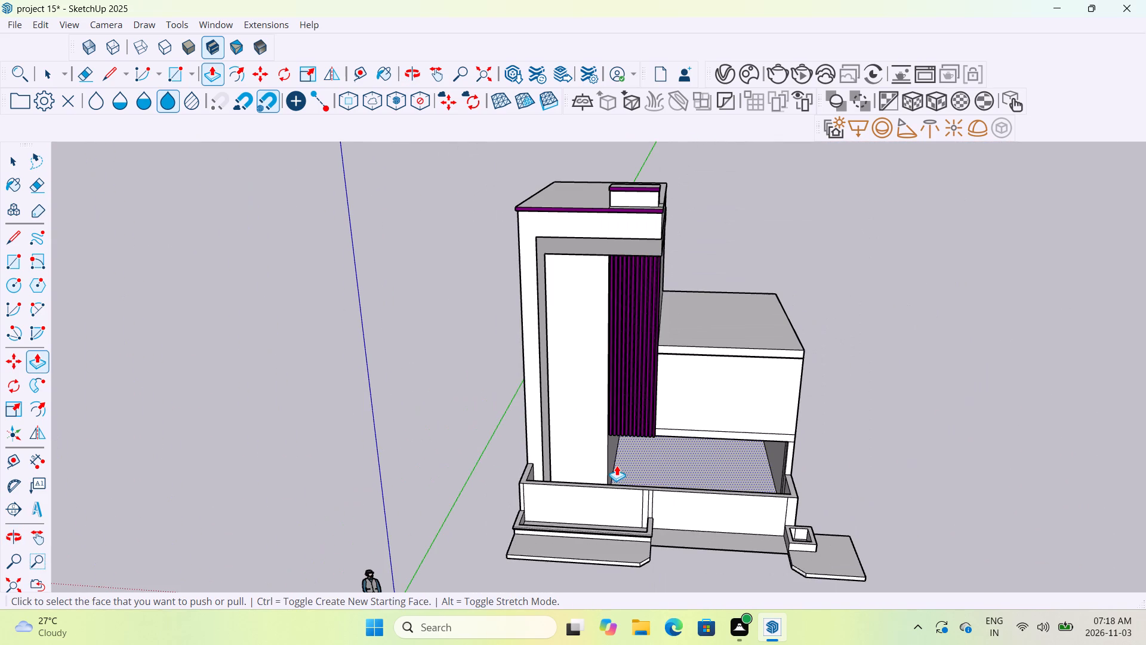
middle_click_drag(625, 459, 621, 496)
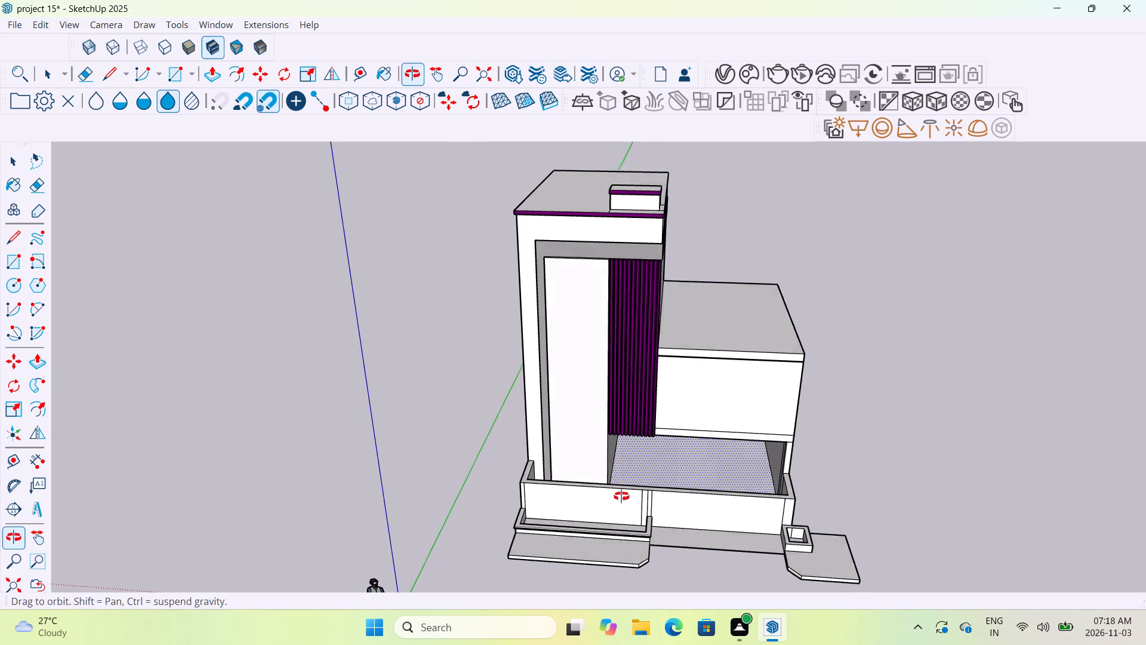
middle_click_drag(621, 496, 605, 546)
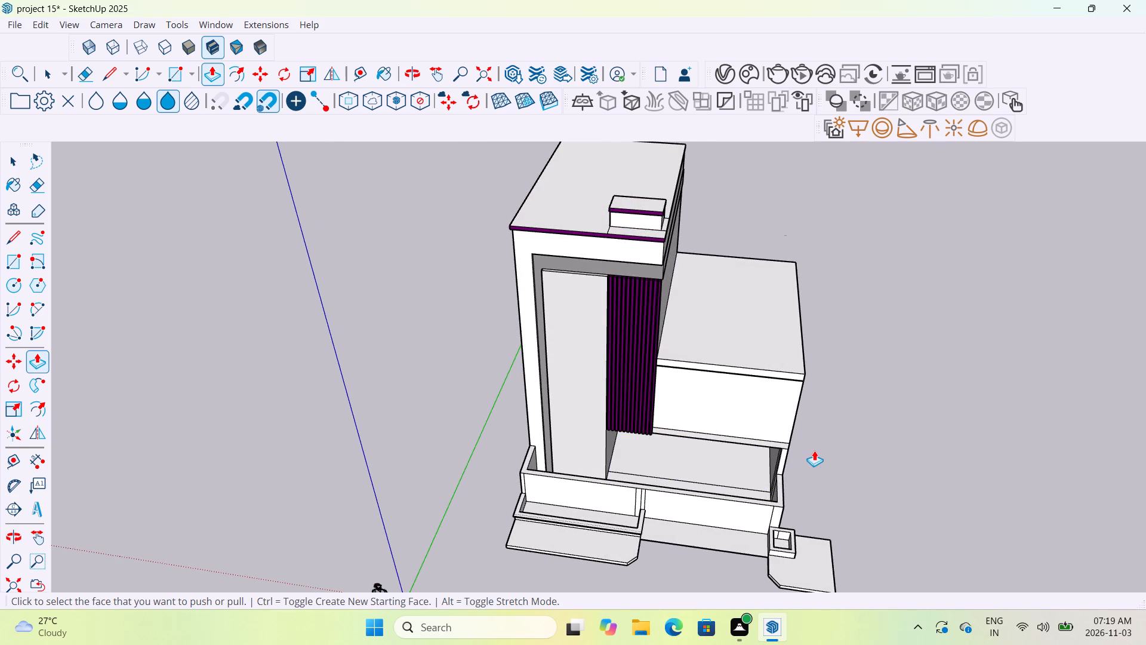
Group the tower's front, violet fins and adjoining side block, leaving out the roof trim, rooftop box and entrance steps.
left_click(48, 76)
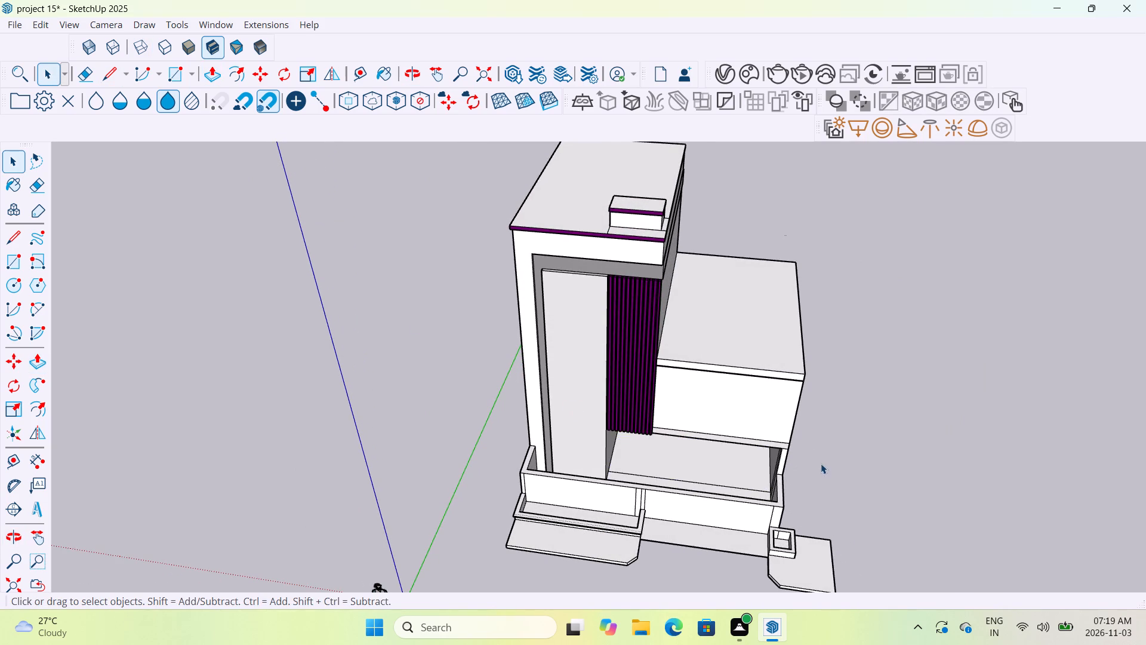
left_click_drag(820, 463, 513, 331)
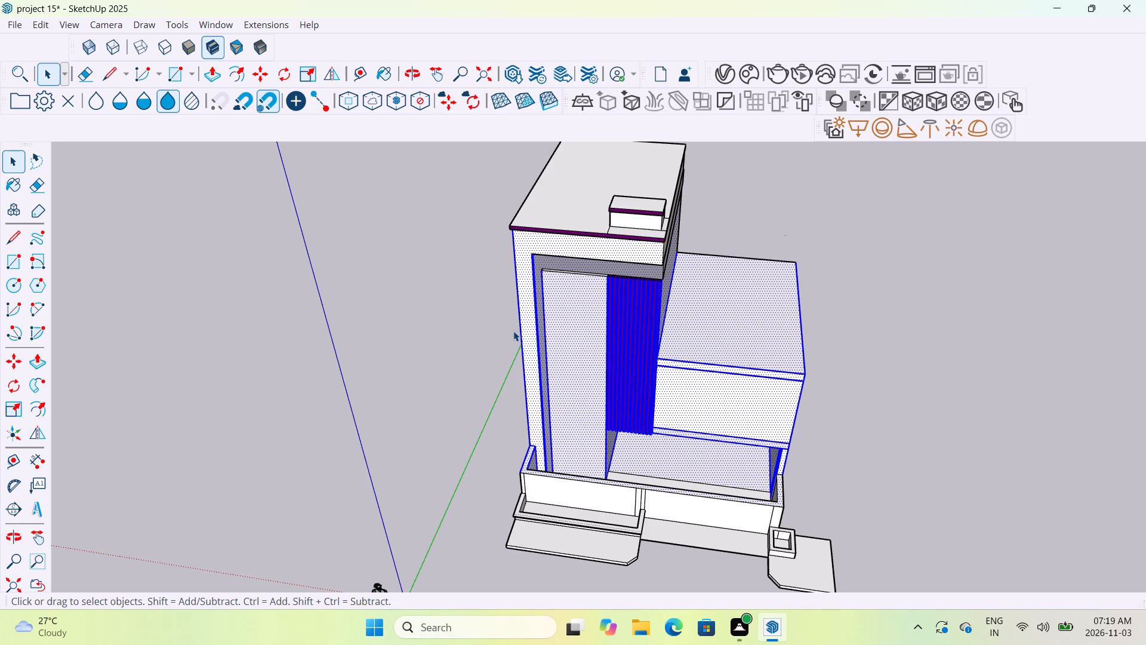
right_click(727, 351)
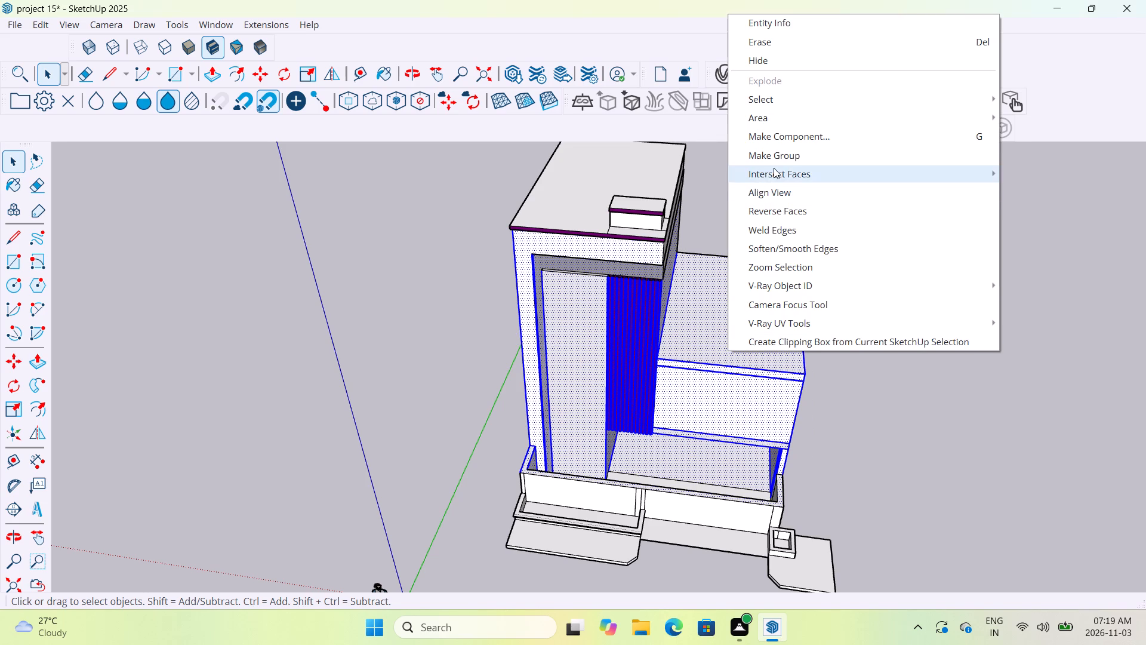
left_click(783, 156)
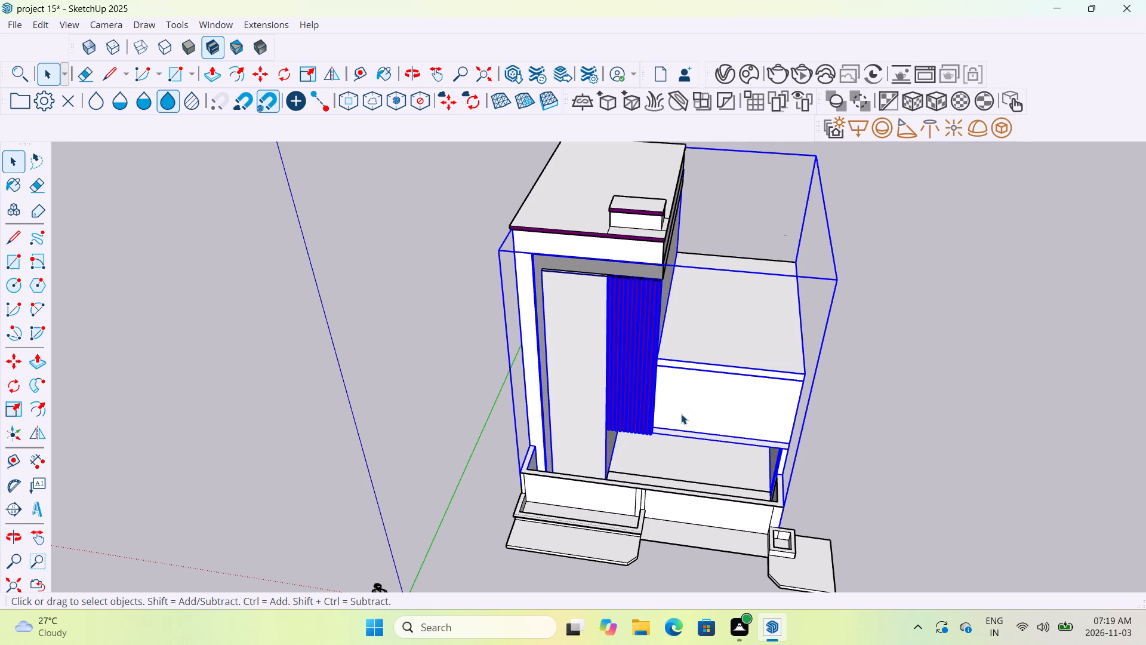
Copy the new group straight up, from its side block's lower slab corner to the block's roof corner, as another storey.
middle_click_drag(681, 413, 741, 263)
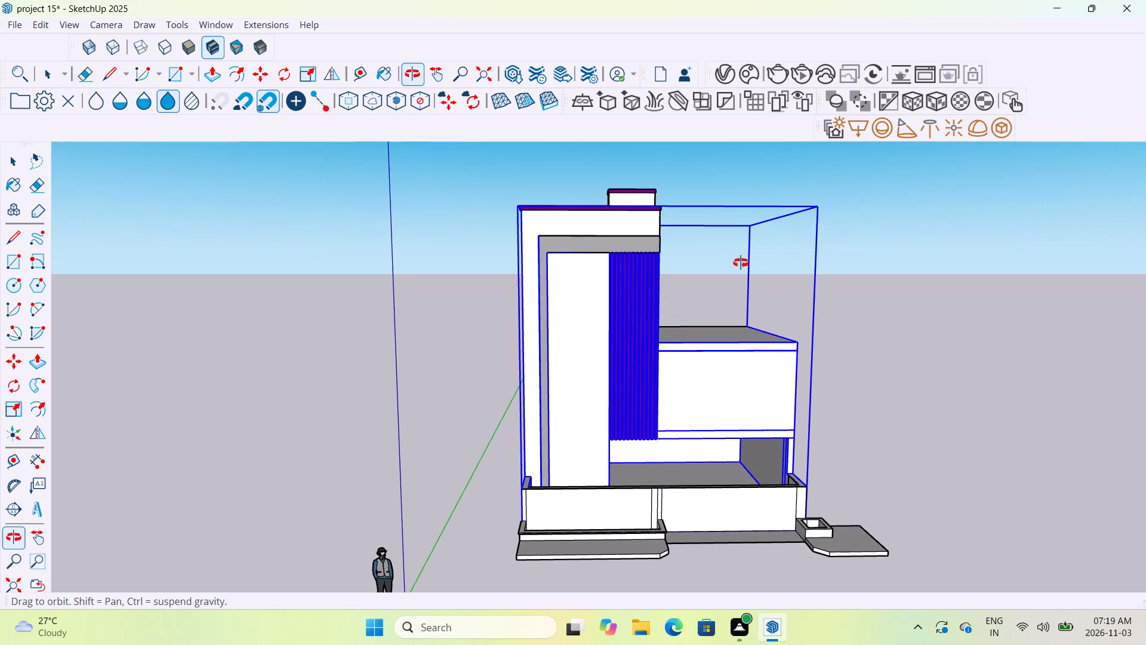
middle_click_drag(741, 263, 634, 461)
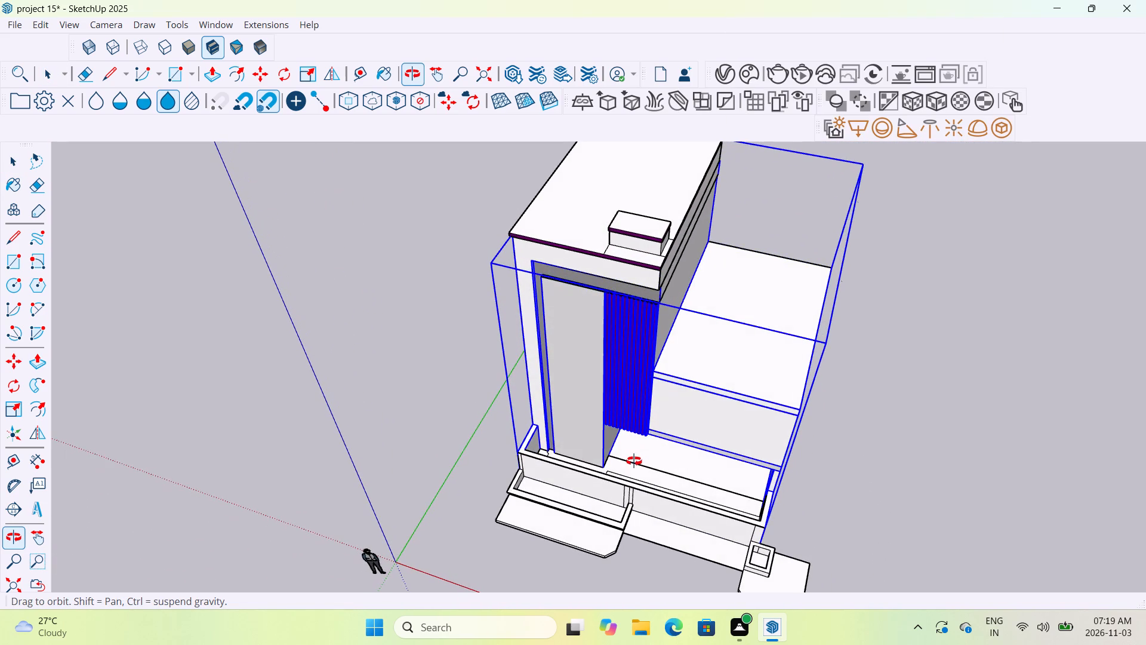
middle_click_drag(634, 461, 670, 413)
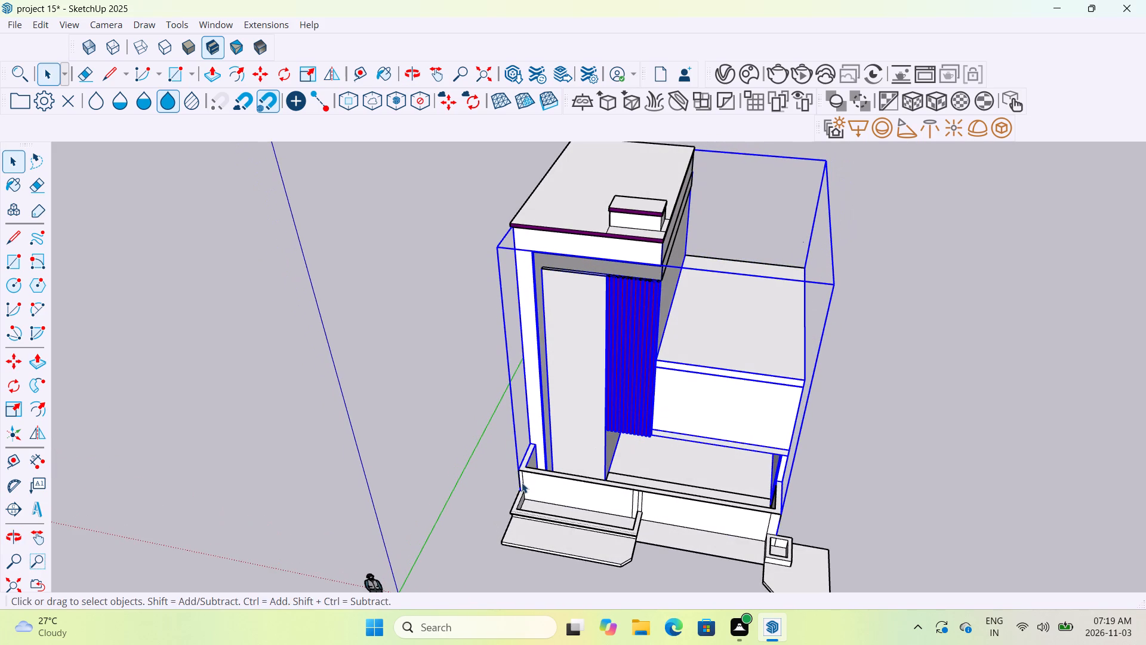
scroll(522, 484, "up", 6)
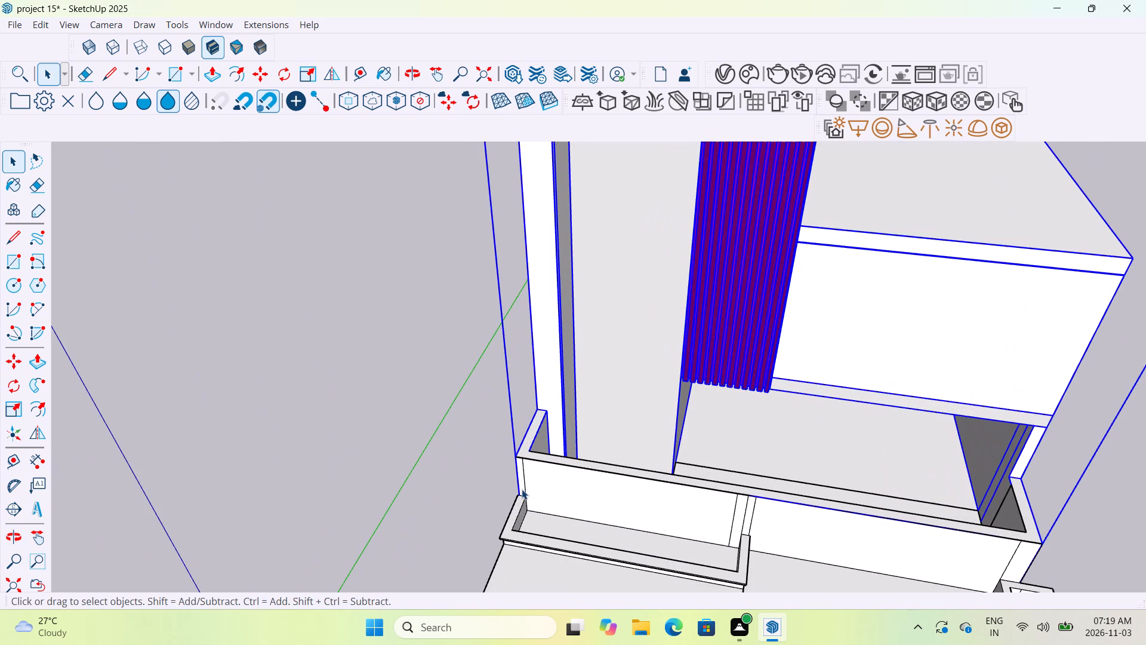
key("m")
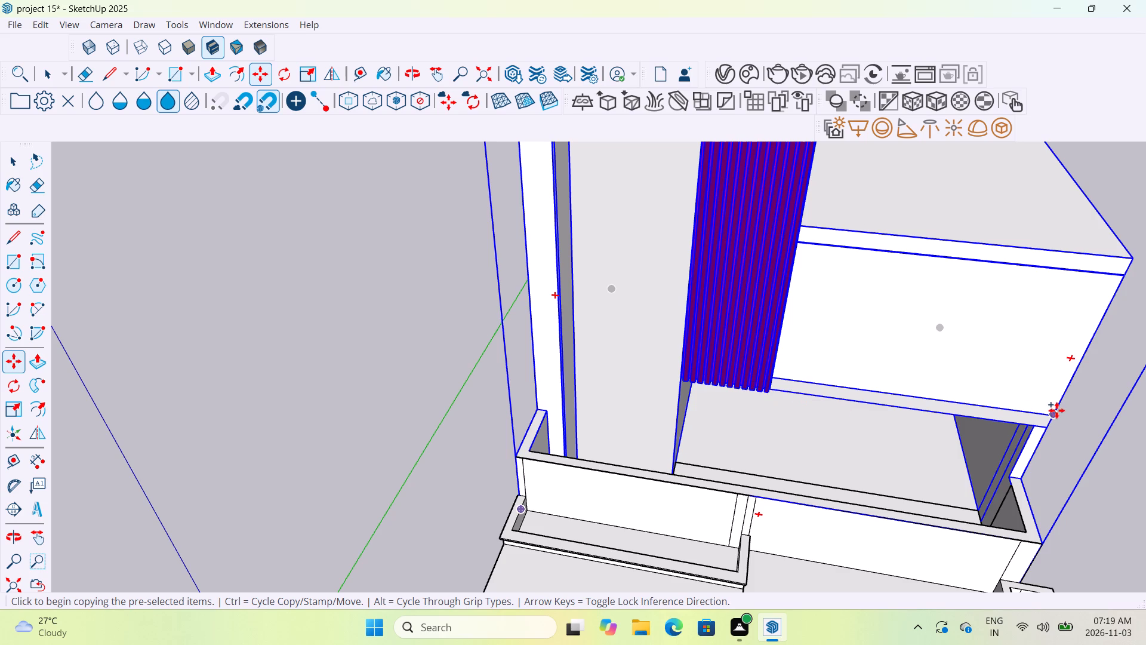
scroll(1056, 410, "down", 12)
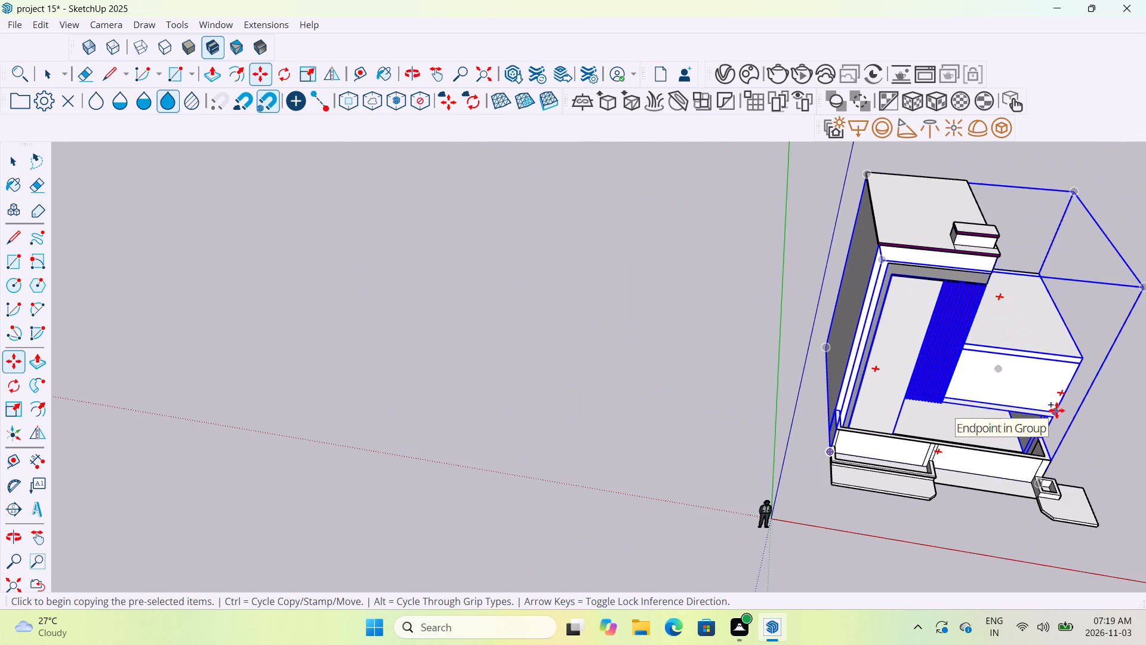
middle_click_drag(1132, 416, 1042, 302)
scroll(1136, 474, "up", 11)
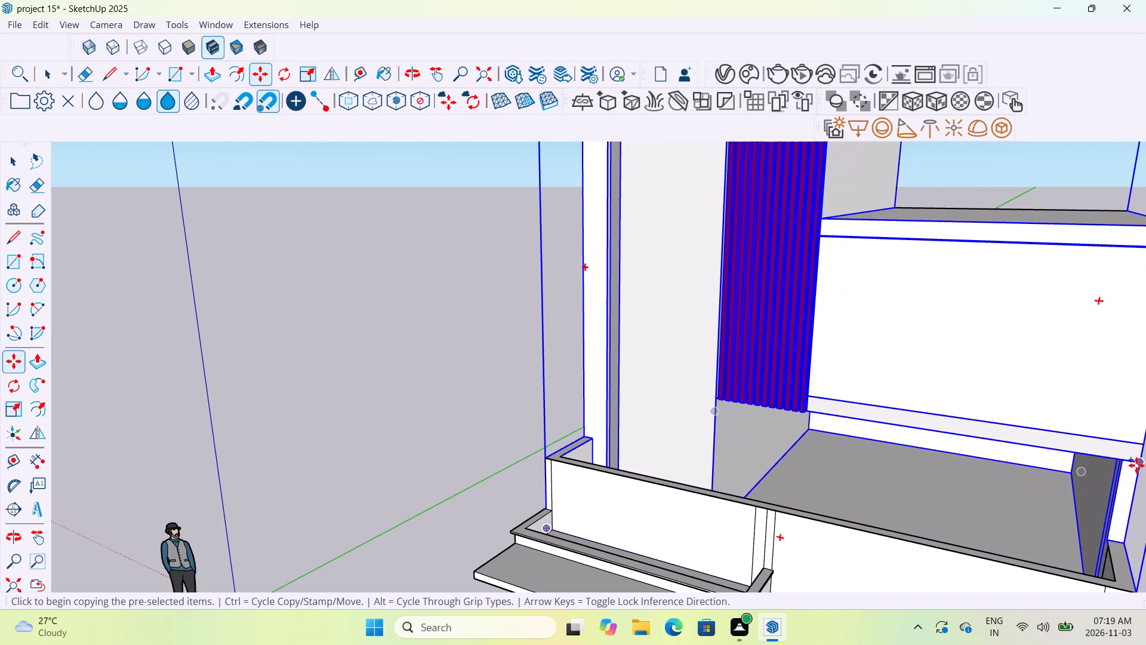
left_click(1141, 463)
scroll(1101, 279, "down", 14)
scroll(1127, 259, "up", 6)
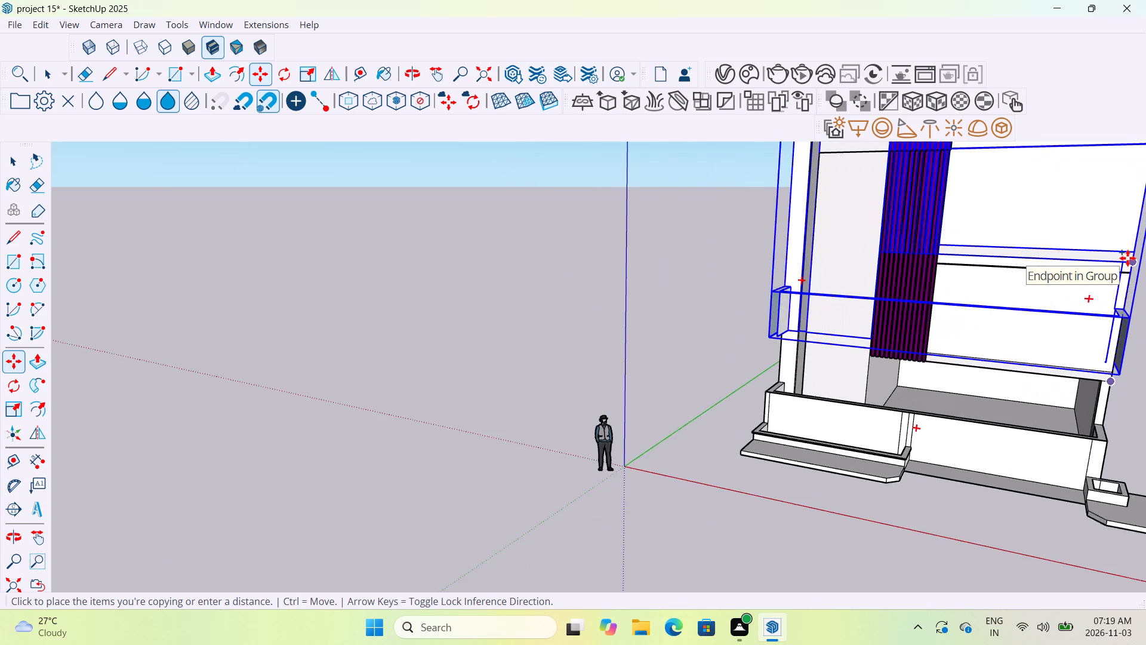
scroll(1127, 258, "up", 3)
scroll(1127, 258, "down", 1)
scroll(1127, 258, "up", 3)
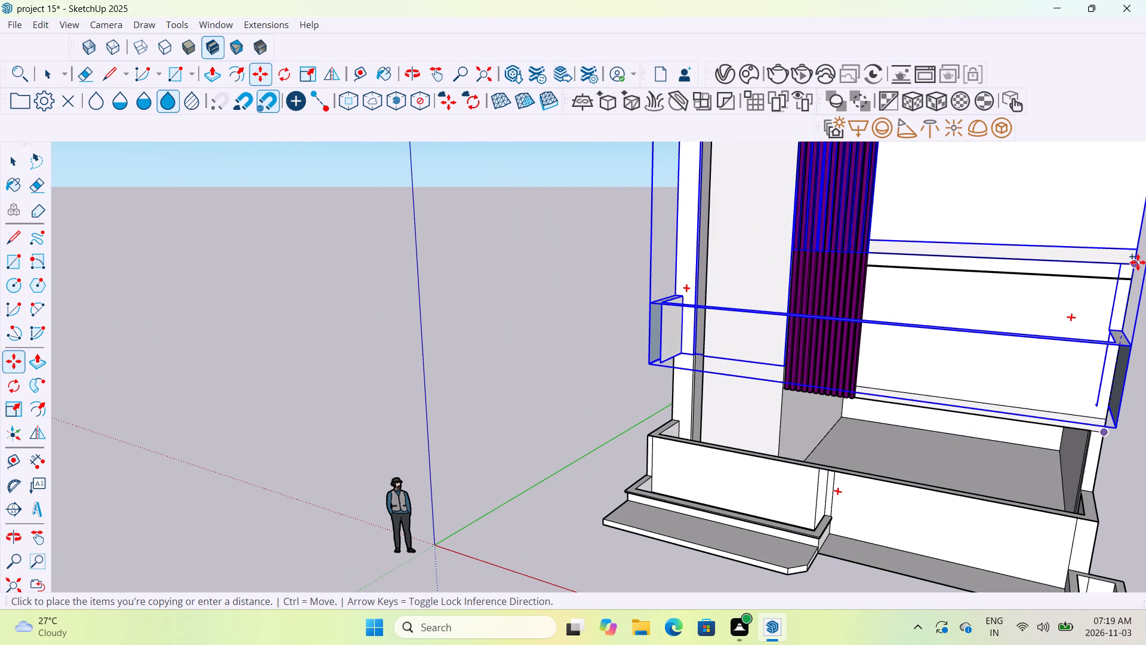
left_click(1138, 262)
Examine how the copied storey sits against the tower's roof trim, fins and the original block below.
middle_click_drag(968, 376, 938, 502)
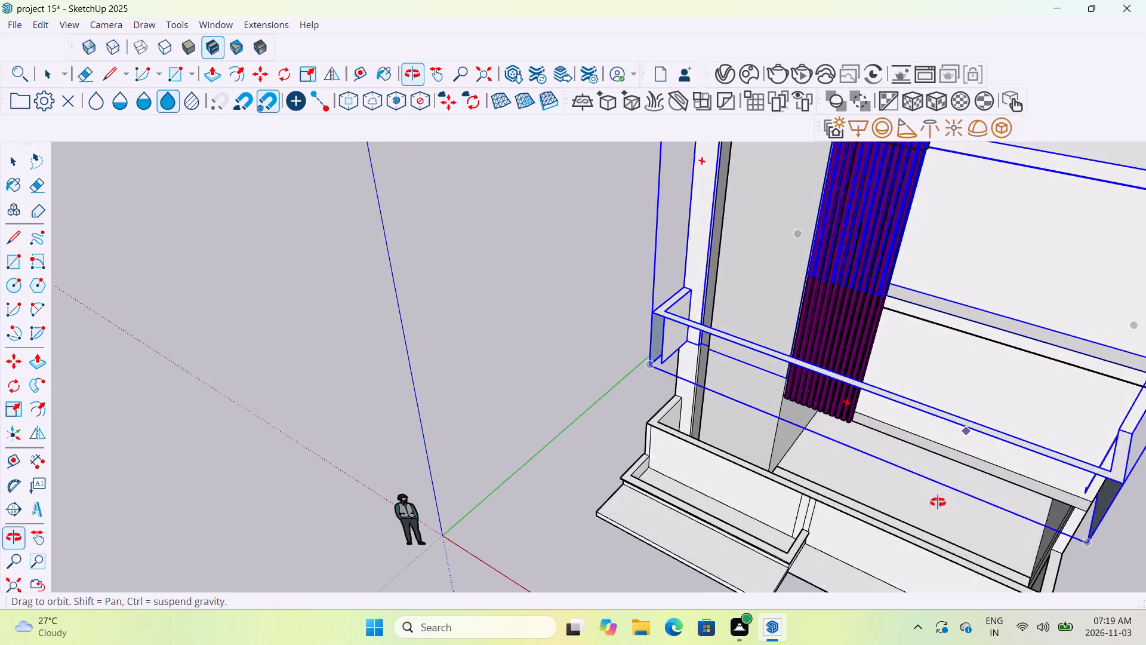
middle_click_drag(938, 502, 937, 505)
scroll(937, 505, "down", 6)
middle_click_drag(1015, 497, 997, 351)
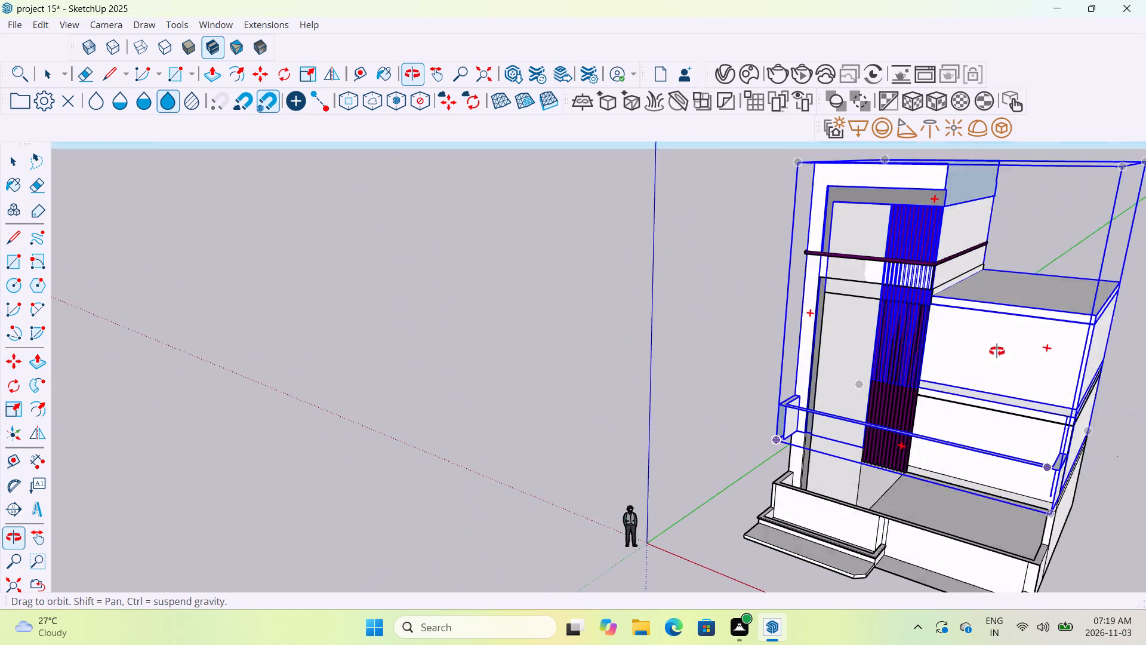
middle_click_drag(997, 351, 990, 299)
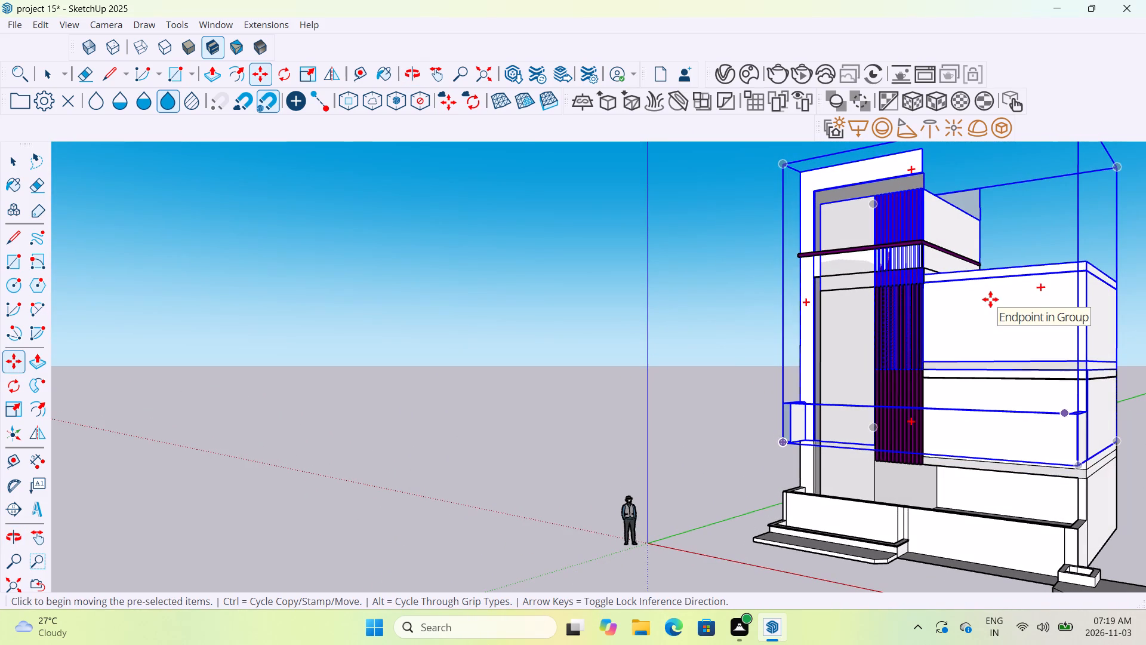
scroll(1011, 360, "up", 5)
scroll(1011, 360, "down", 6)
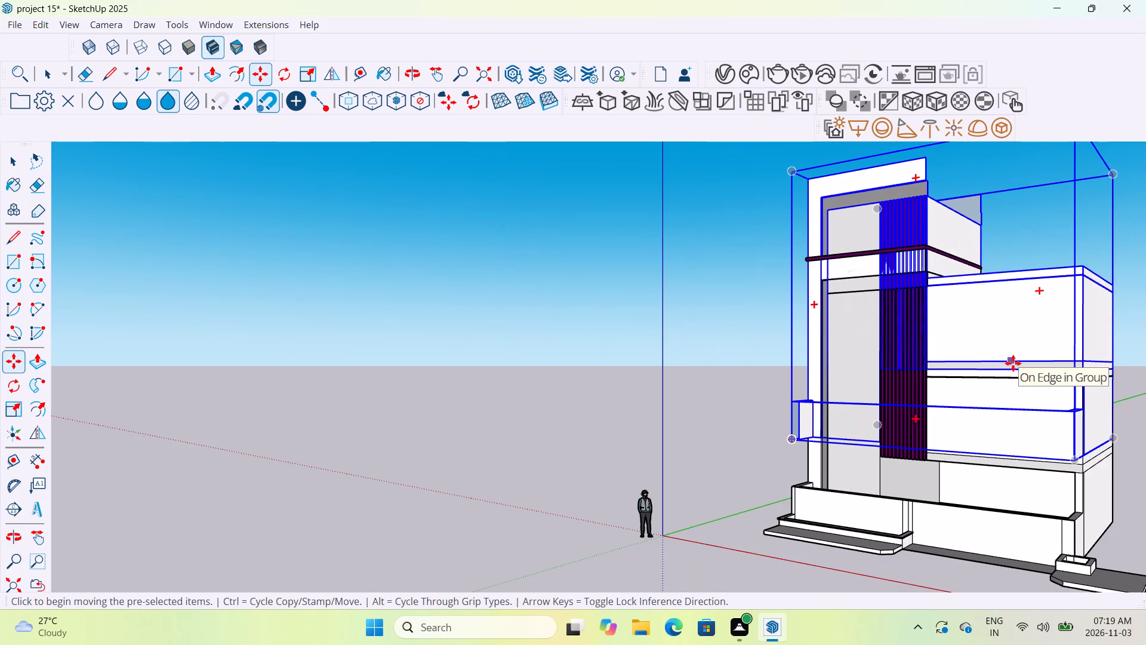
Undo the upward copy of the grouped storey.
middle_click_drag(1088, 383, 1145, 348)
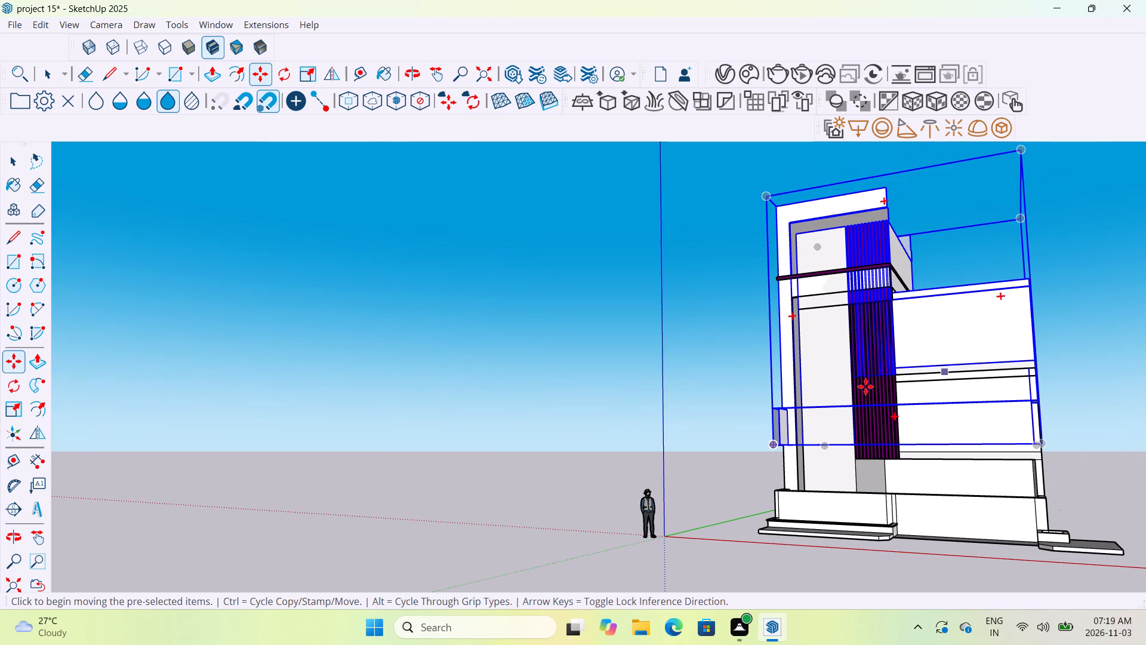
middle_click_drag(862, 391, 885, 387)
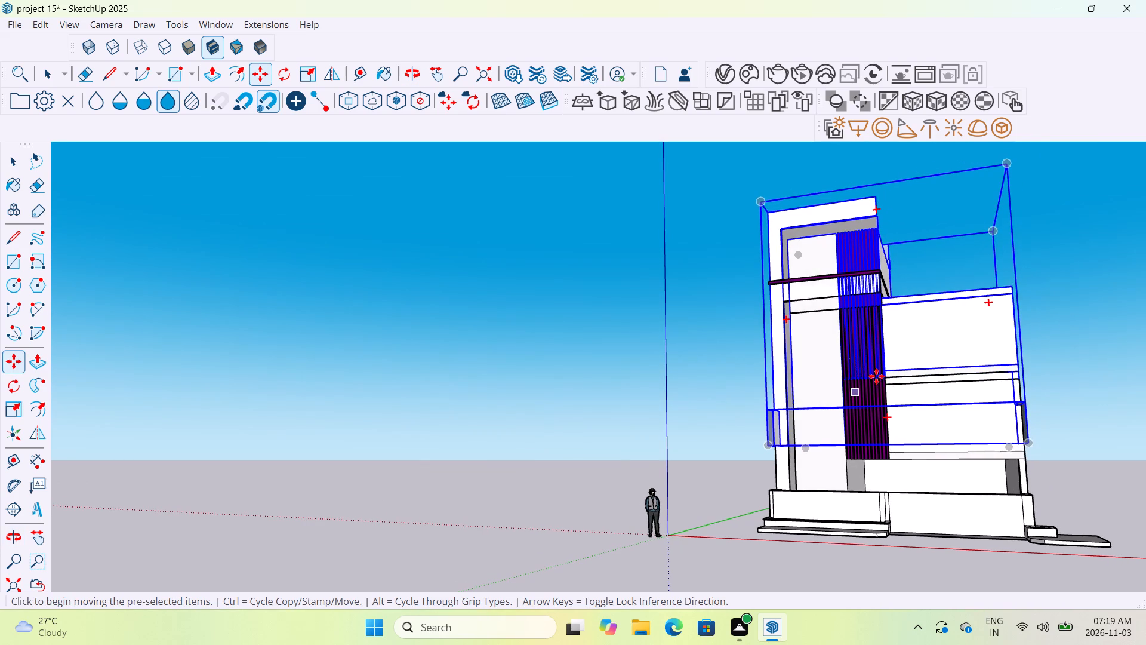
scroll(852, 327, "up", 10)
scroll(852, 327, "down", 10)
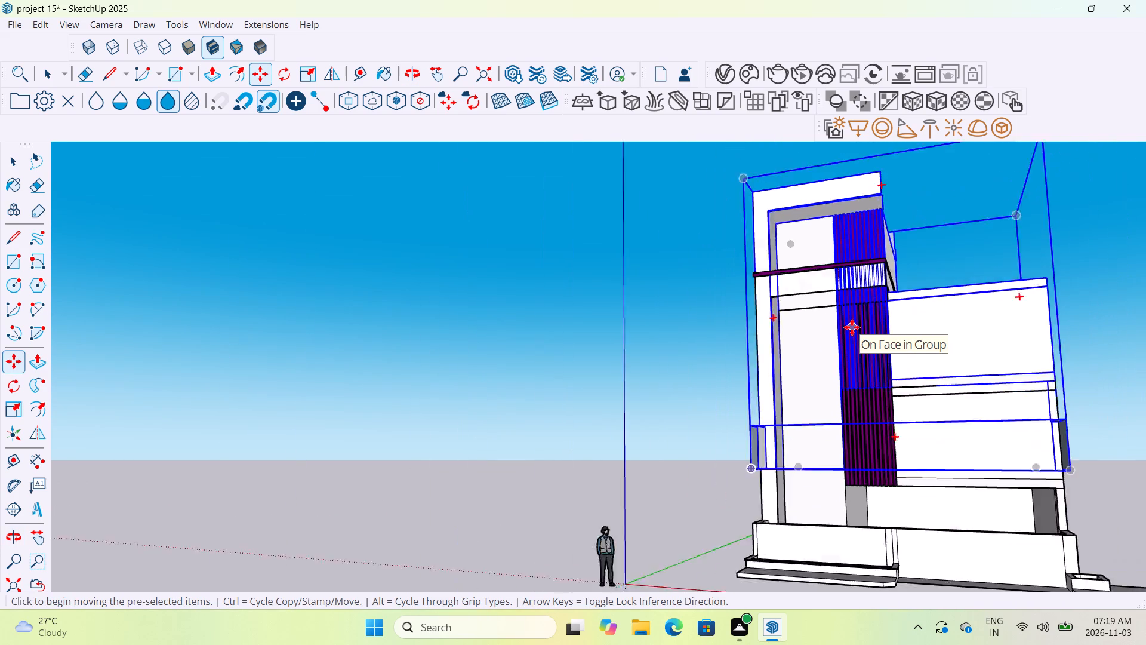
scroll(852, 327, "down", 3)
key("ctrl+z")
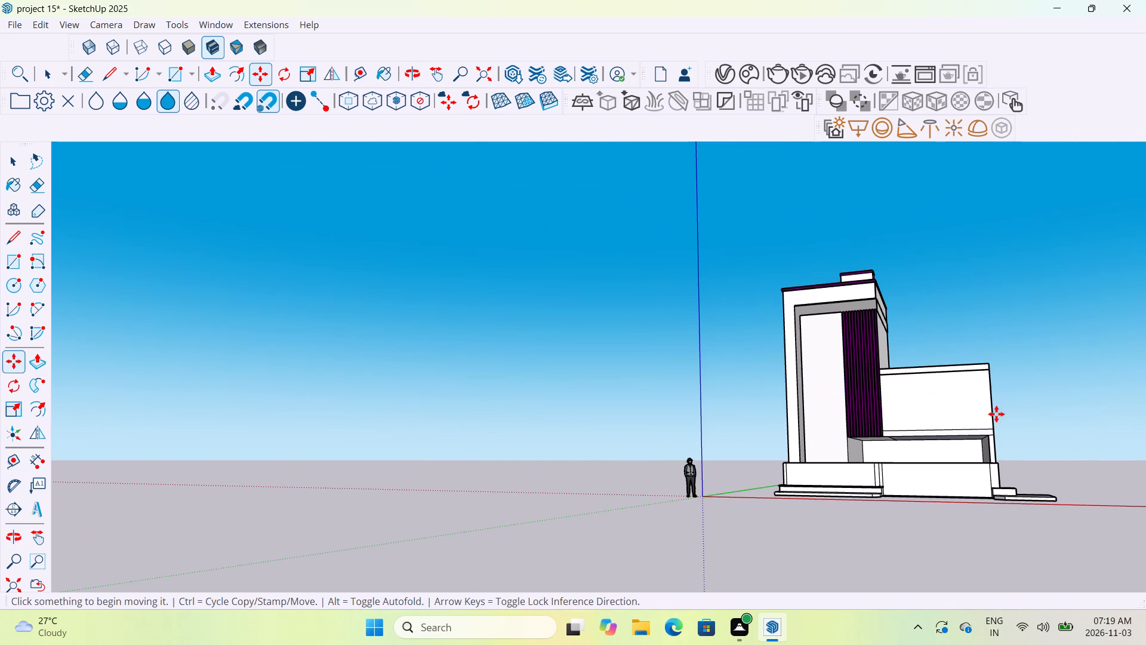
Explode the group holding the tower's front, violet fins and side block, and clear the selection.
scroll(936, 436, "up", 6)
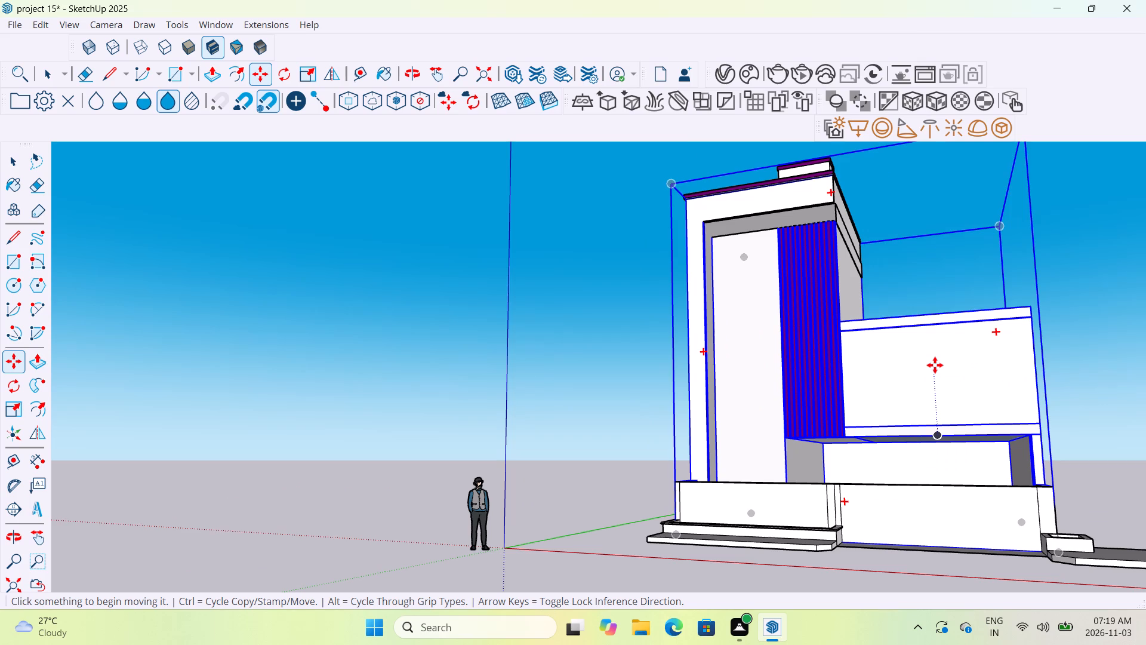
right_click(935, 365)
left_click(933, 133)
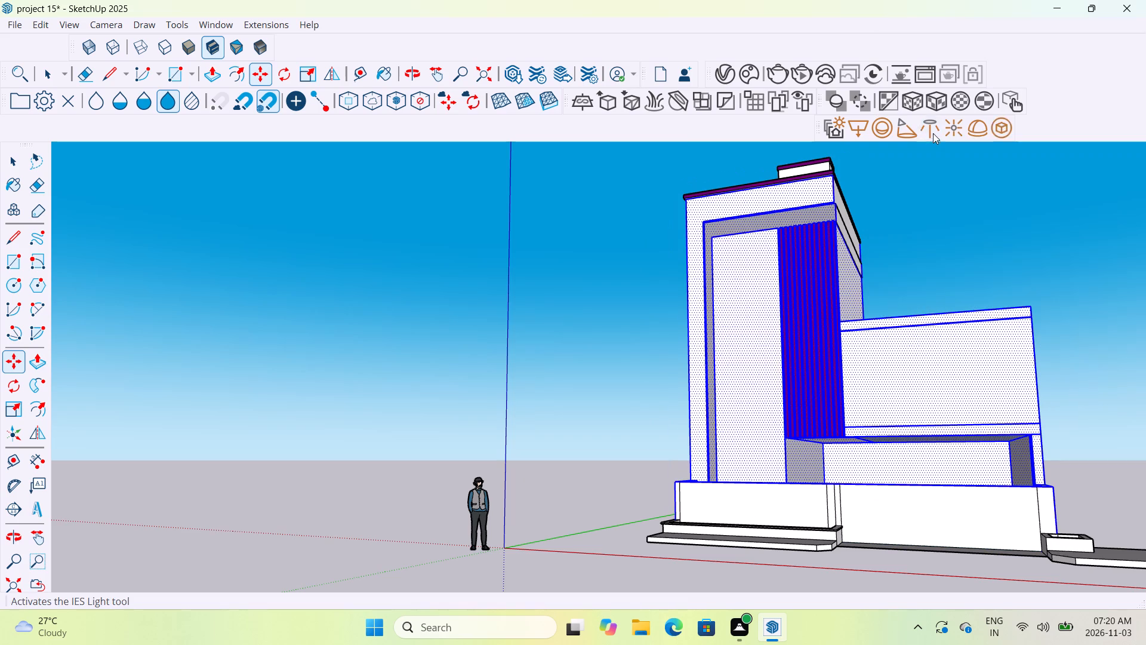
middle_click_drag(791, 284, 842, 435)
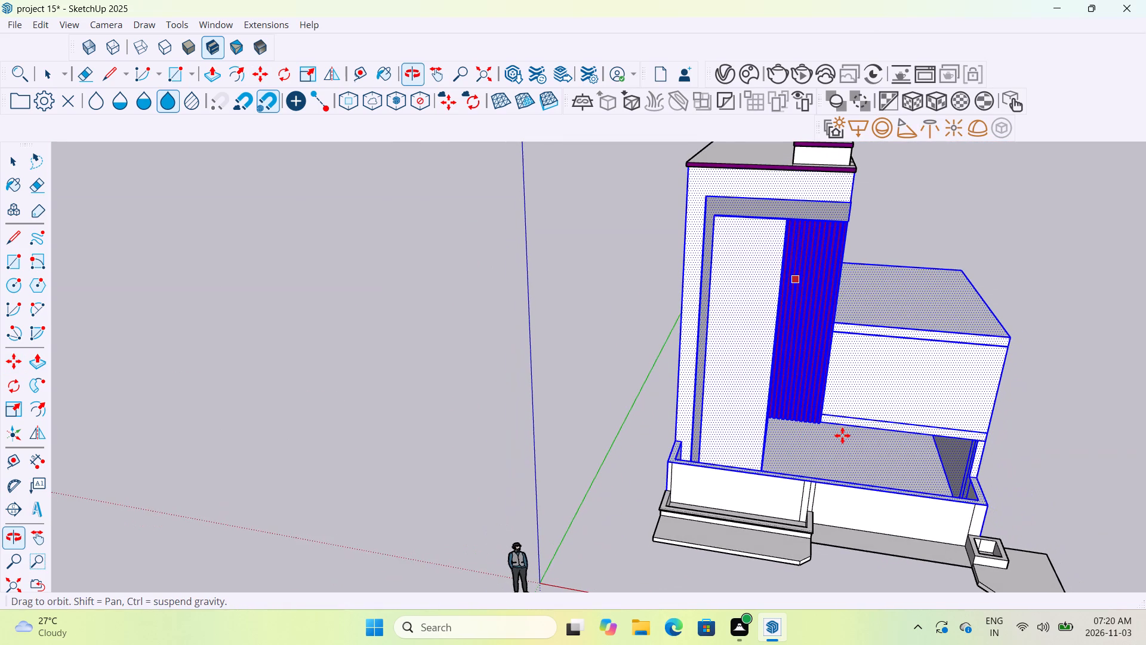
middle_click_drag(1049, 301, 1050, 303)
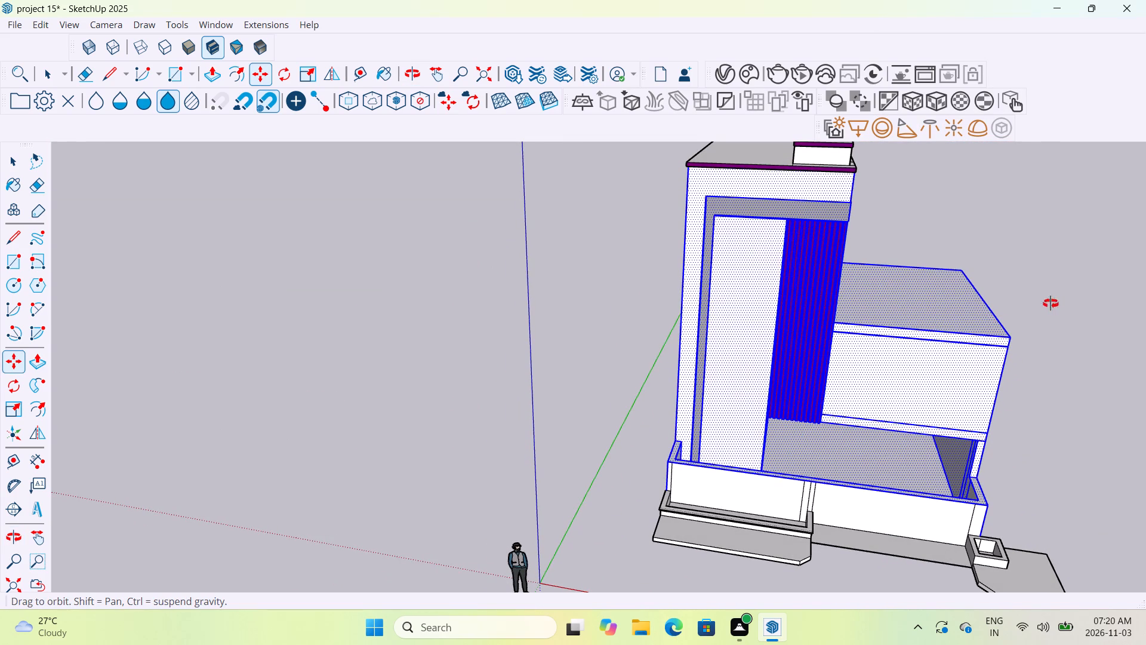
middle_click_drag(1050, 303, 890, 333)
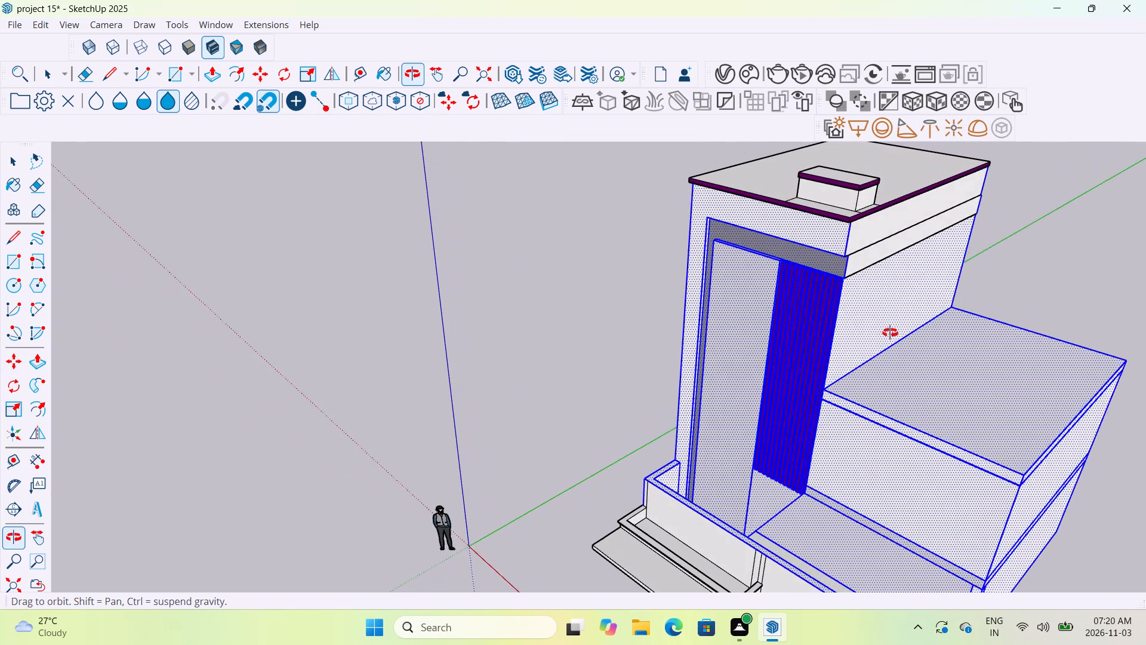
middle_click_drag(890, 333, 898, 324)
key("Escape")
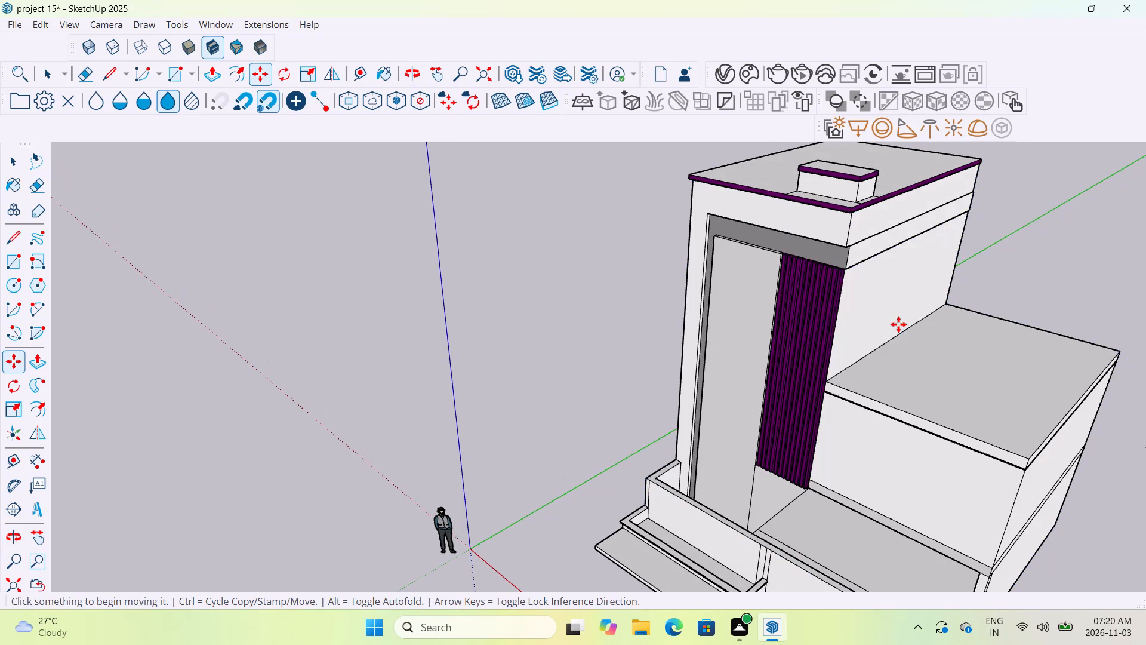
key("Escape")
key("Escape")
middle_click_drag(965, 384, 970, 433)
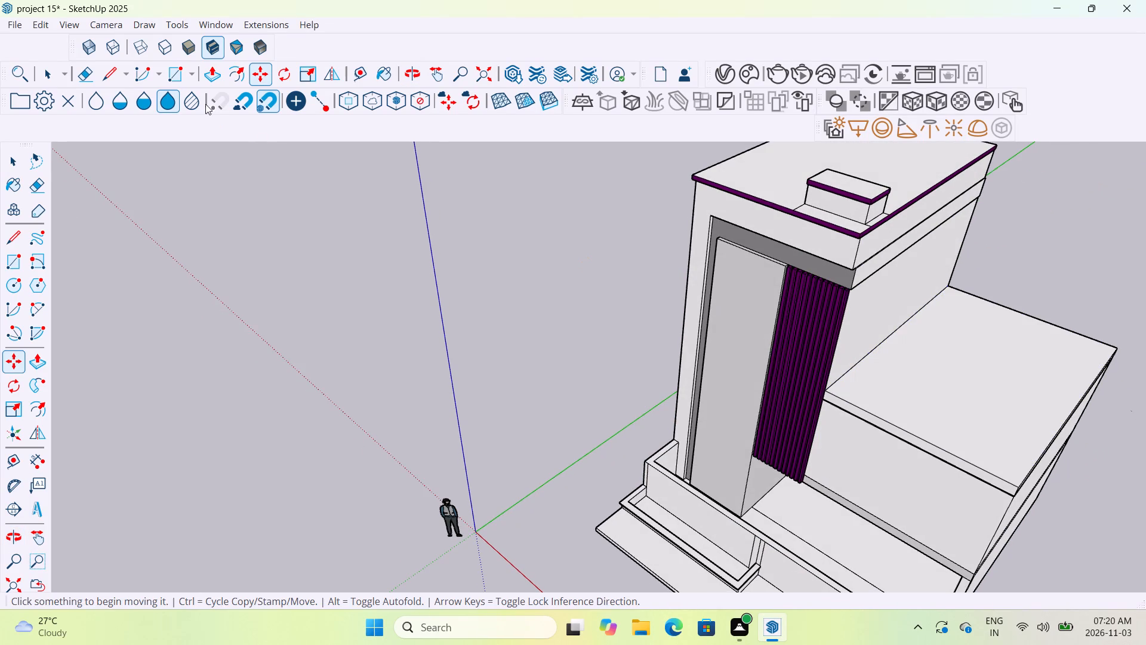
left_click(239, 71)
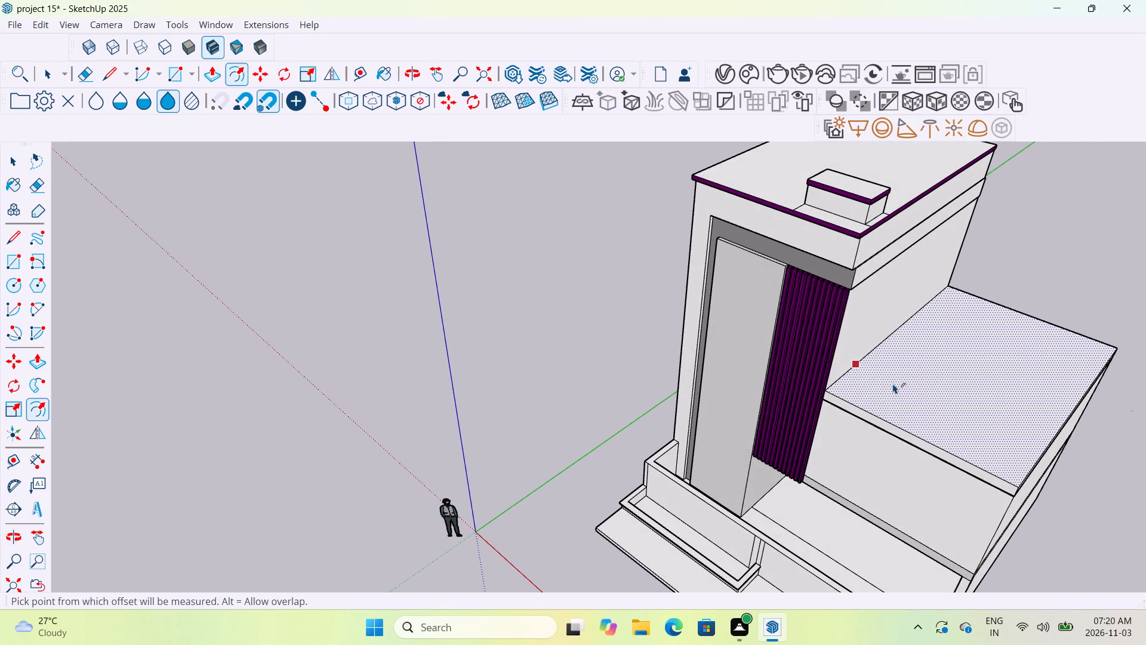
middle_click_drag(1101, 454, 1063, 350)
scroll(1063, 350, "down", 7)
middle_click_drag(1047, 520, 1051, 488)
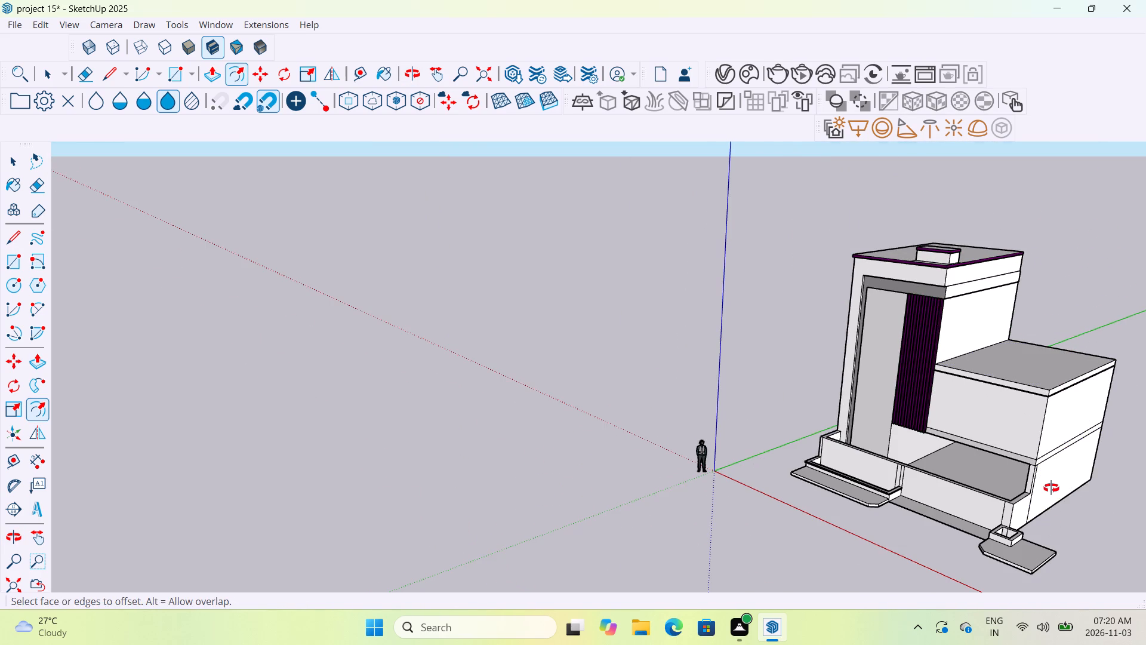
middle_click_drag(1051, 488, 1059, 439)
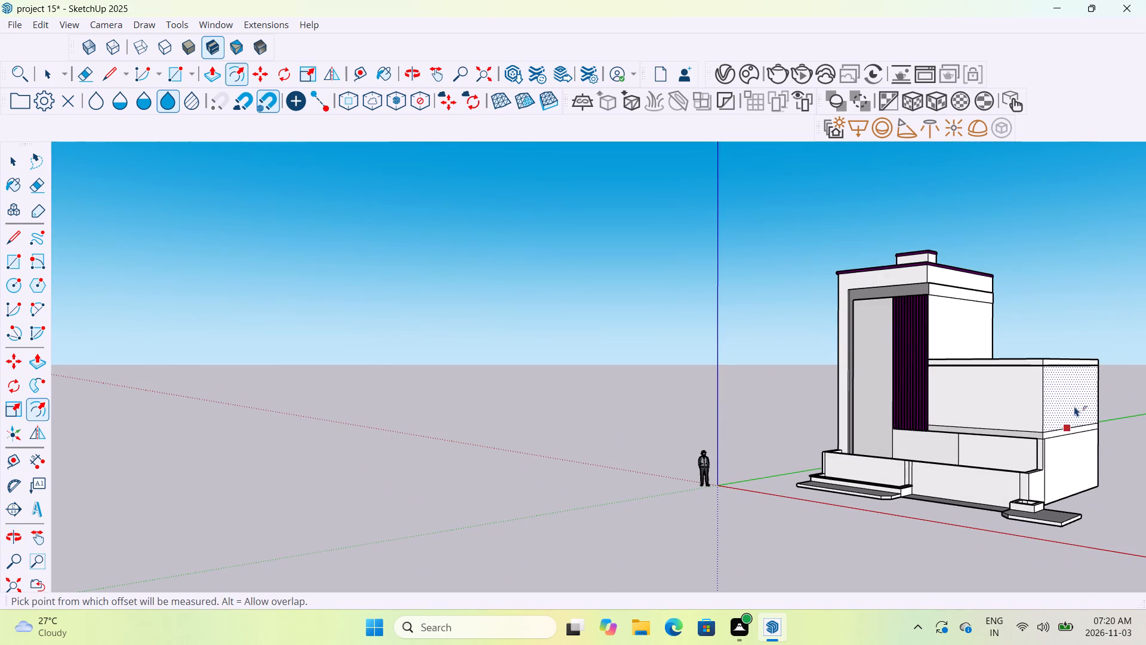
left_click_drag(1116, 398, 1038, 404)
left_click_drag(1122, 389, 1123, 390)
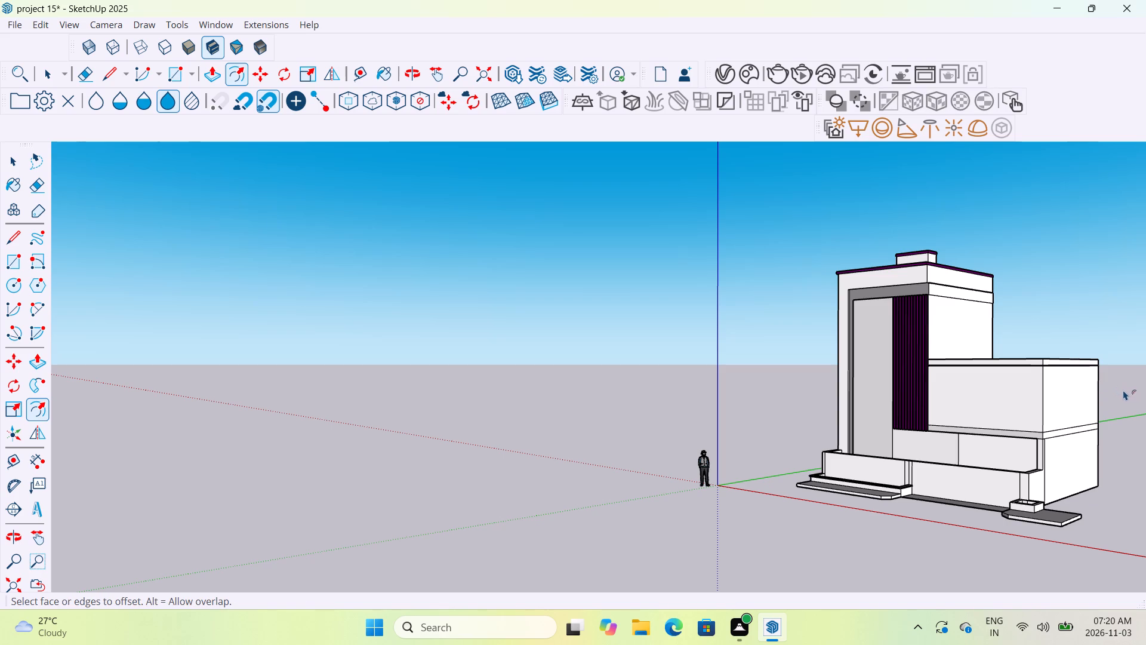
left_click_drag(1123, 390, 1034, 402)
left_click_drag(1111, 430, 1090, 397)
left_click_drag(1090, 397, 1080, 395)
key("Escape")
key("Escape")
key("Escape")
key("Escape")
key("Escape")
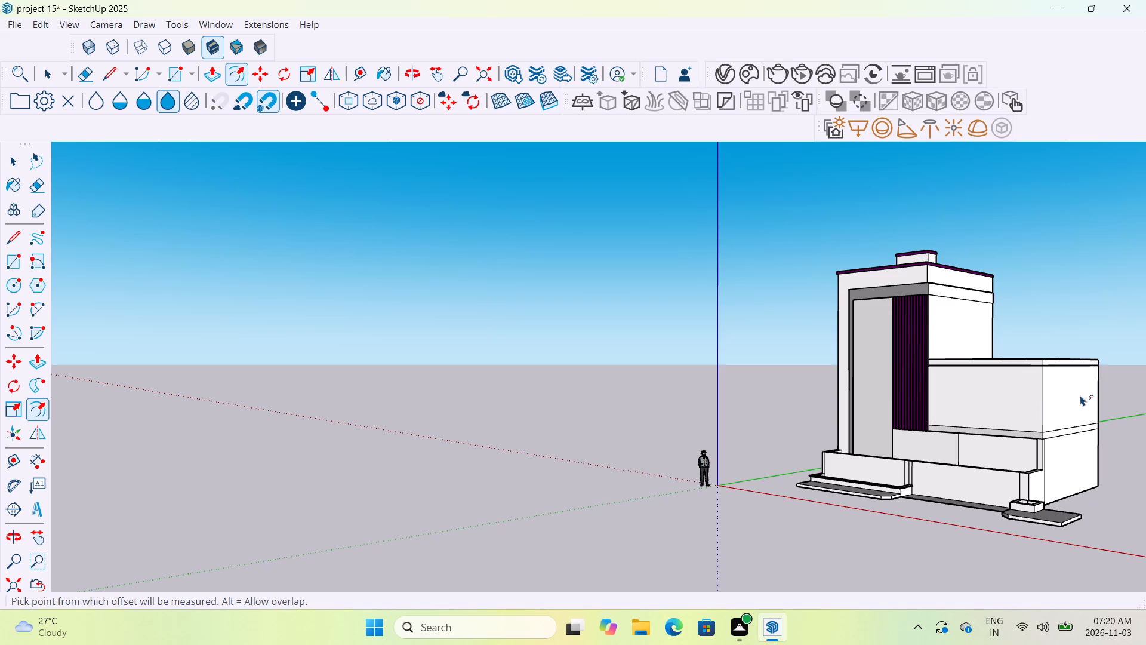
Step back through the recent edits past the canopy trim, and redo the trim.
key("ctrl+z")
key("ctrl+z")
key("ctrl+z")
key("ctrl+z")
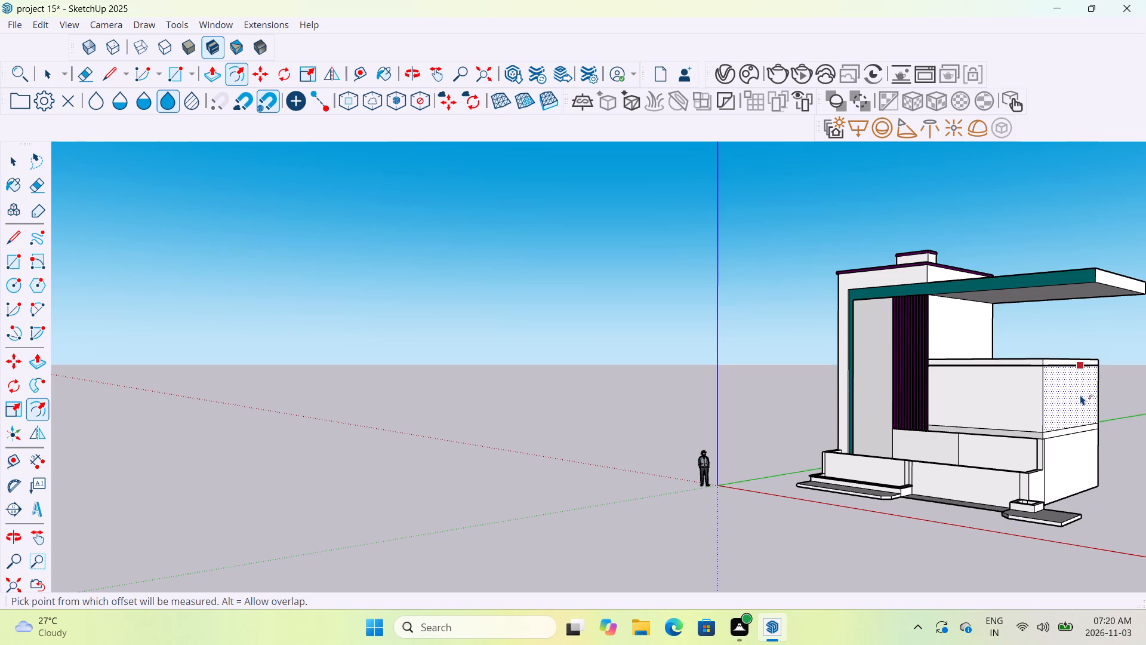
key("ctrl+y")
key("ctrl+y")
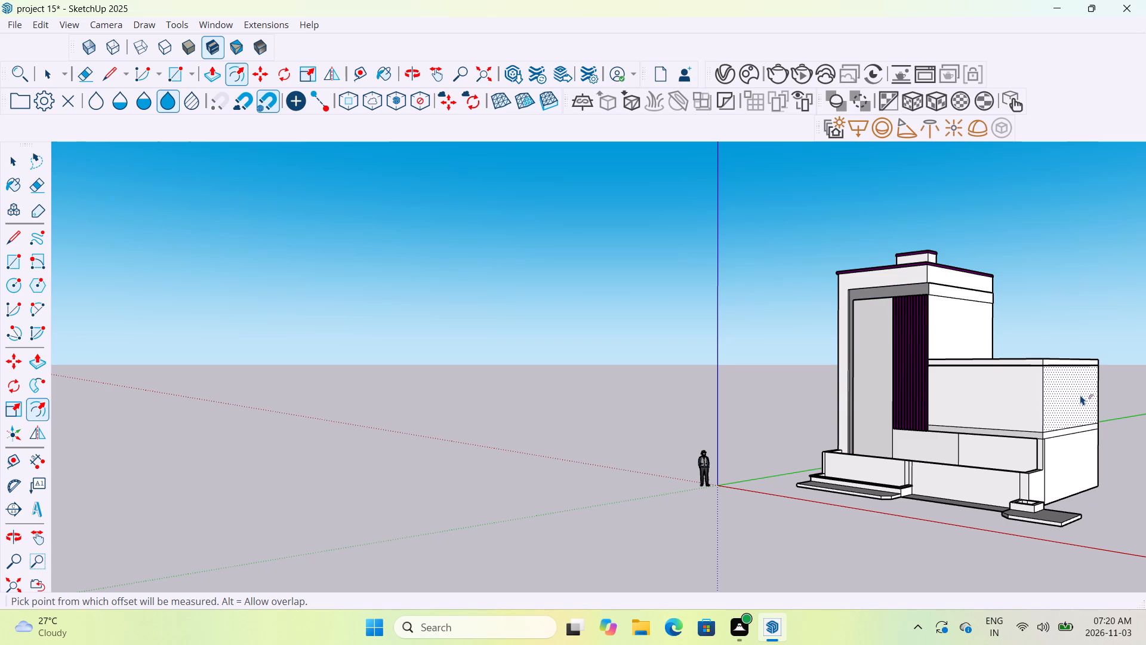
Group the side block's upper-storey walls between the floor slab band and the roof band.
middle_click_drag(966, 503, 1073, 504)
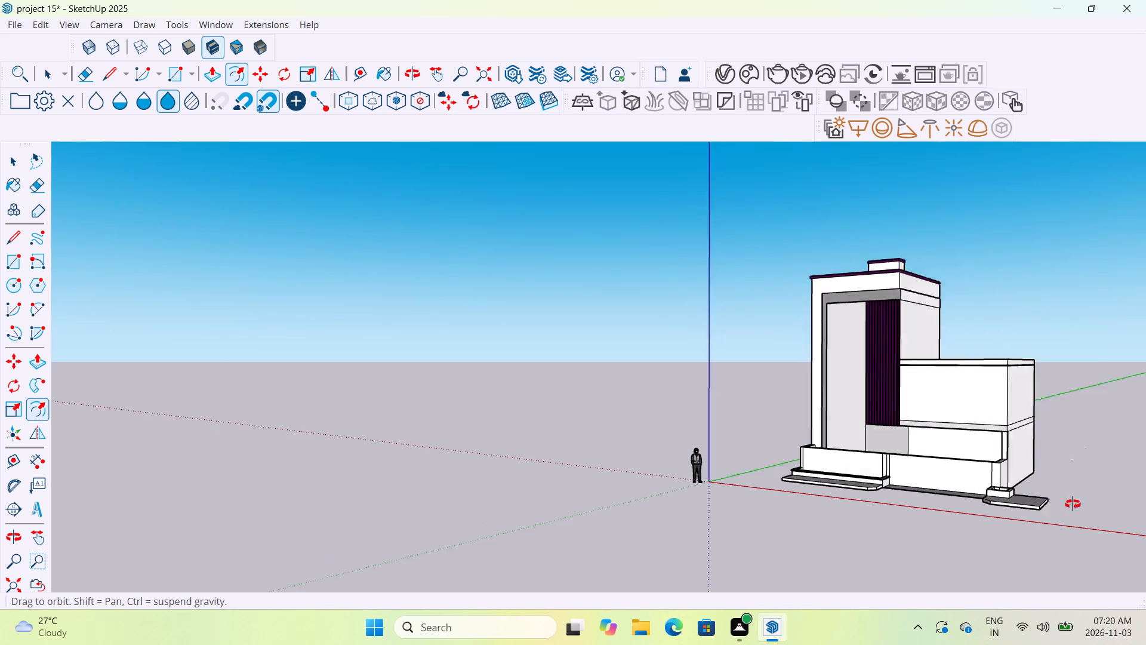
middle_click_drag(1073, 504, 1085, 505)
left_click(40, 72)
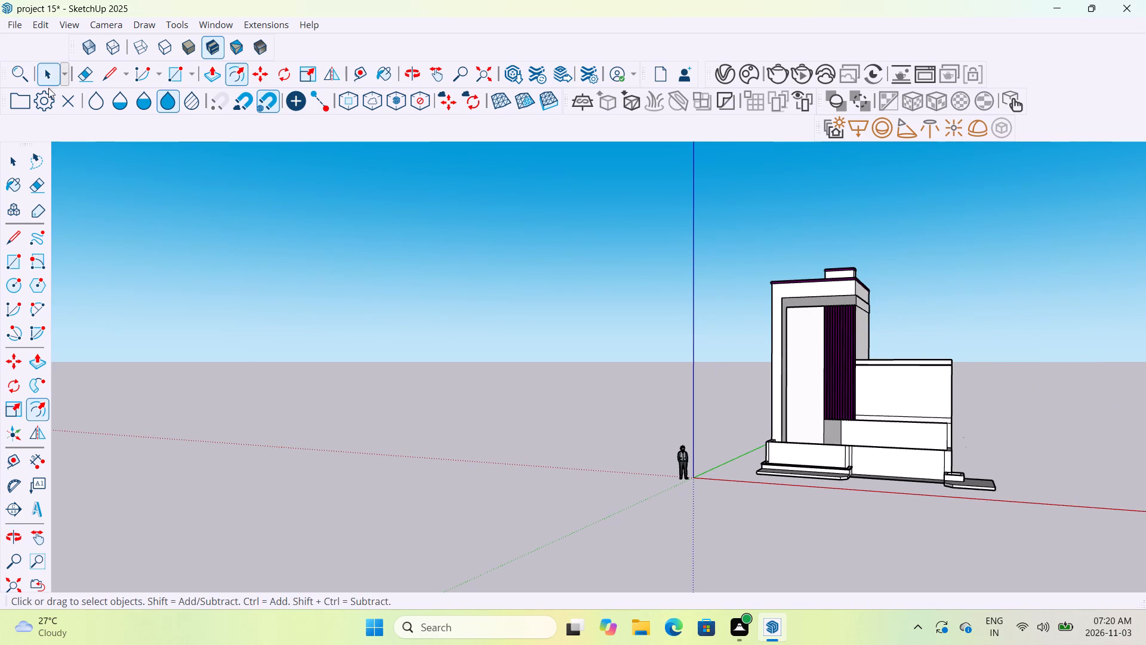
left_click_drag(971, 398, 911, 387)
middle_click_drag(935, 415, 933, 503)
middle_click_drag(993, 431, 852, 447)
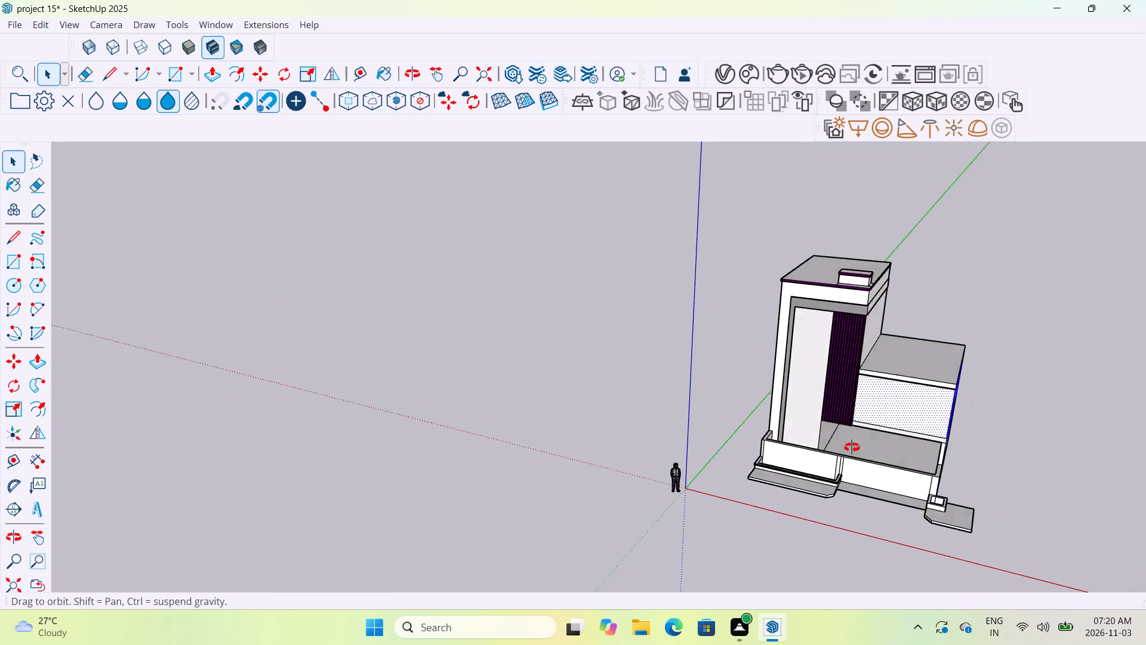
middle_click_drag(852, 447, 800, 442)
middle_click_drag(1019, 473, 689, 432)
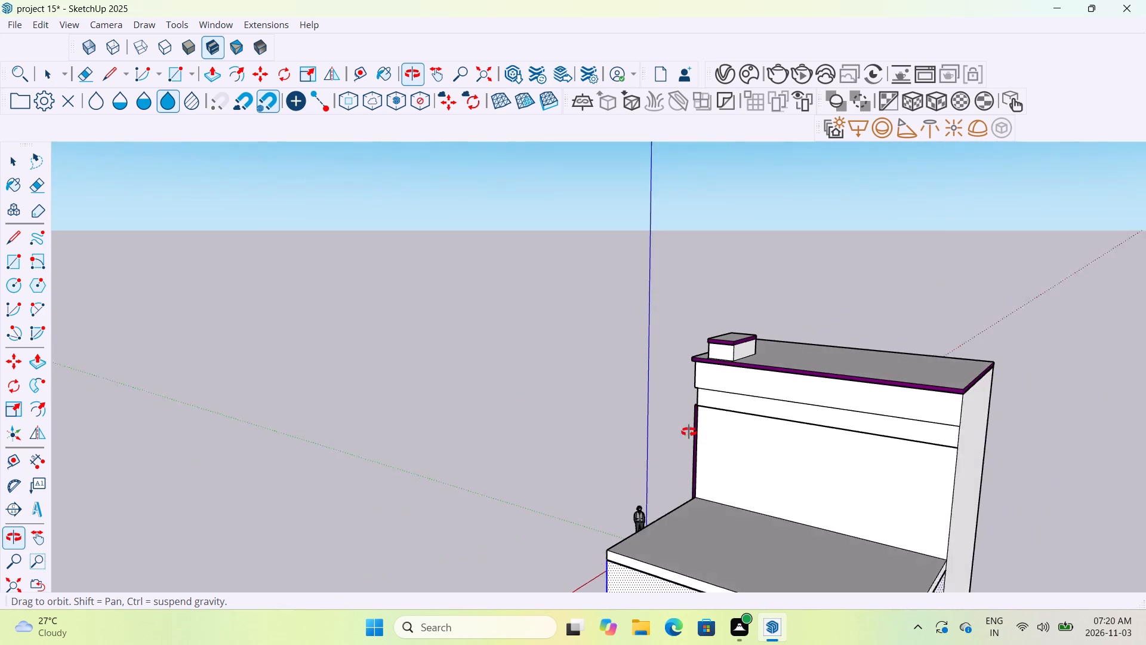
middle_click_drag(689, 432, 688, 432)
scroll(688, 432, "down", 6)
middle_click_drag(639, 490, 1008, 444)
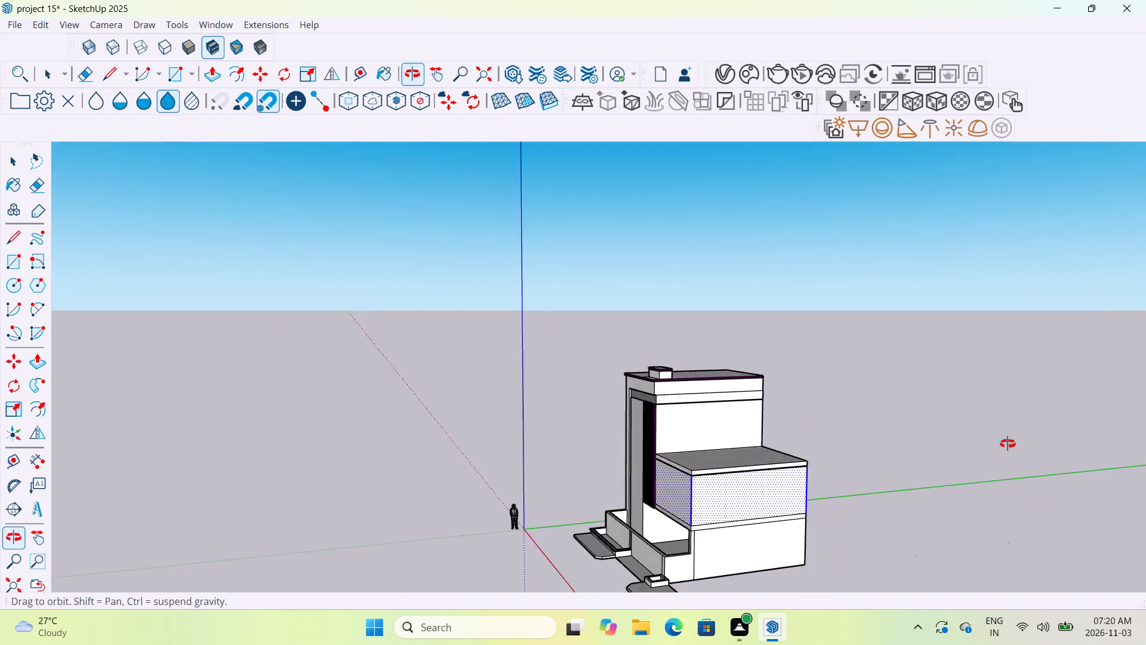
middle_click_drag(1008, 444, 1027, 437)
middle_click_drag(600, 509, 796, 511)
right_click(683, 477)
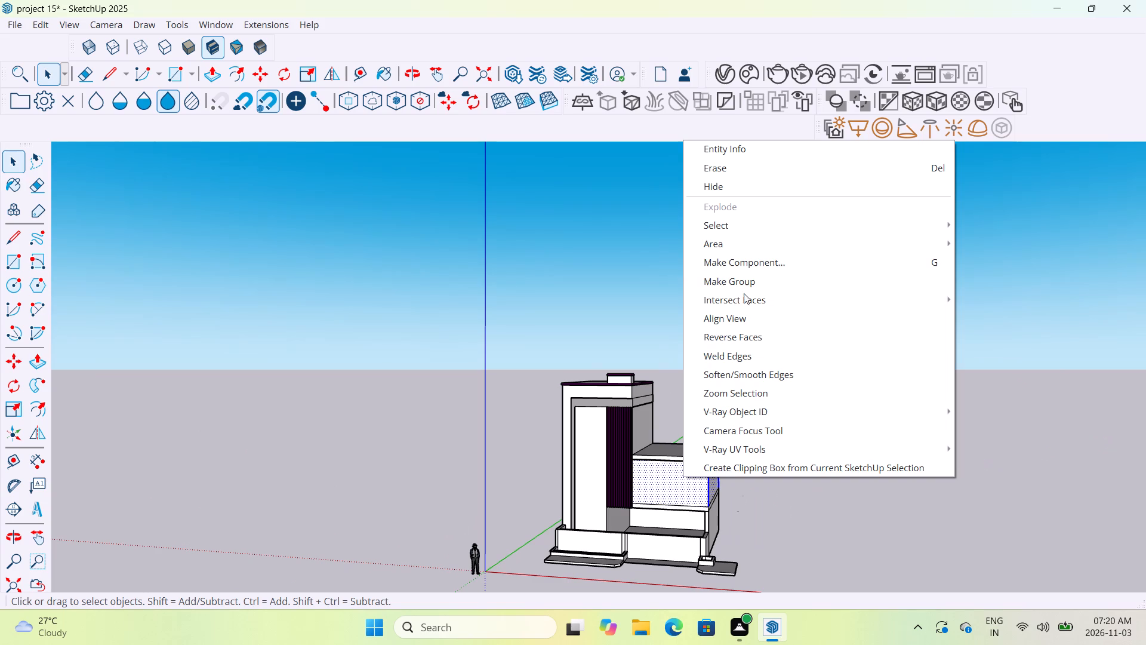
left_click(750, 277)
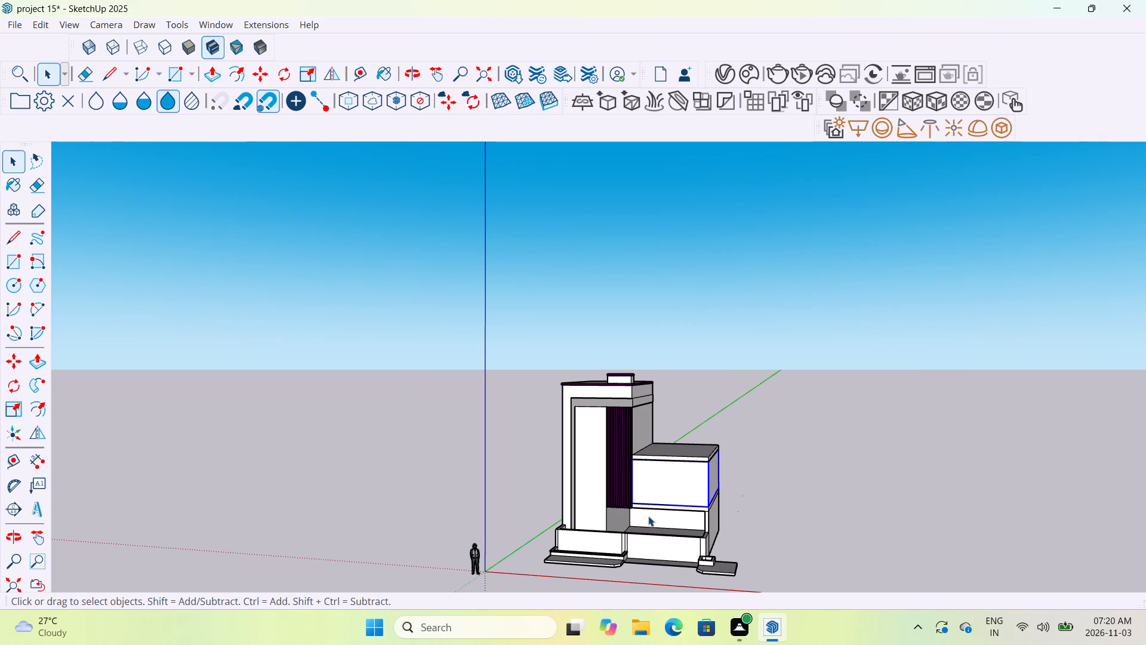
Copy the wall group straight up, from its lower front outer corner to the block's roof corner.
scroll(651, 515, "up", 12)
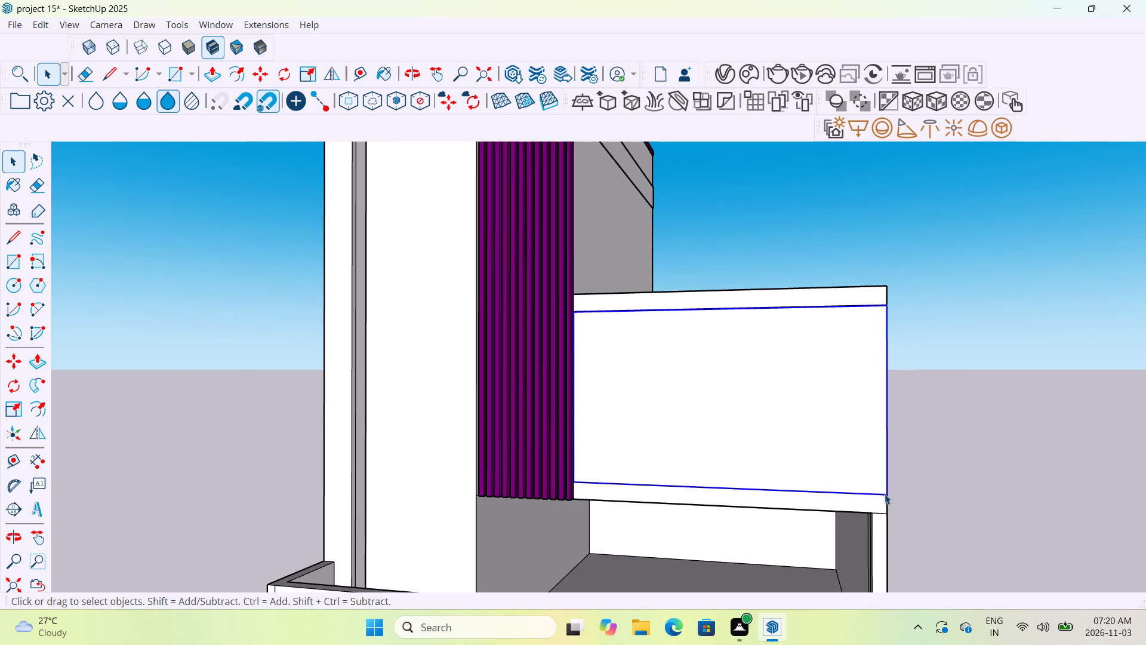
key("m")
left_click(885, 494)
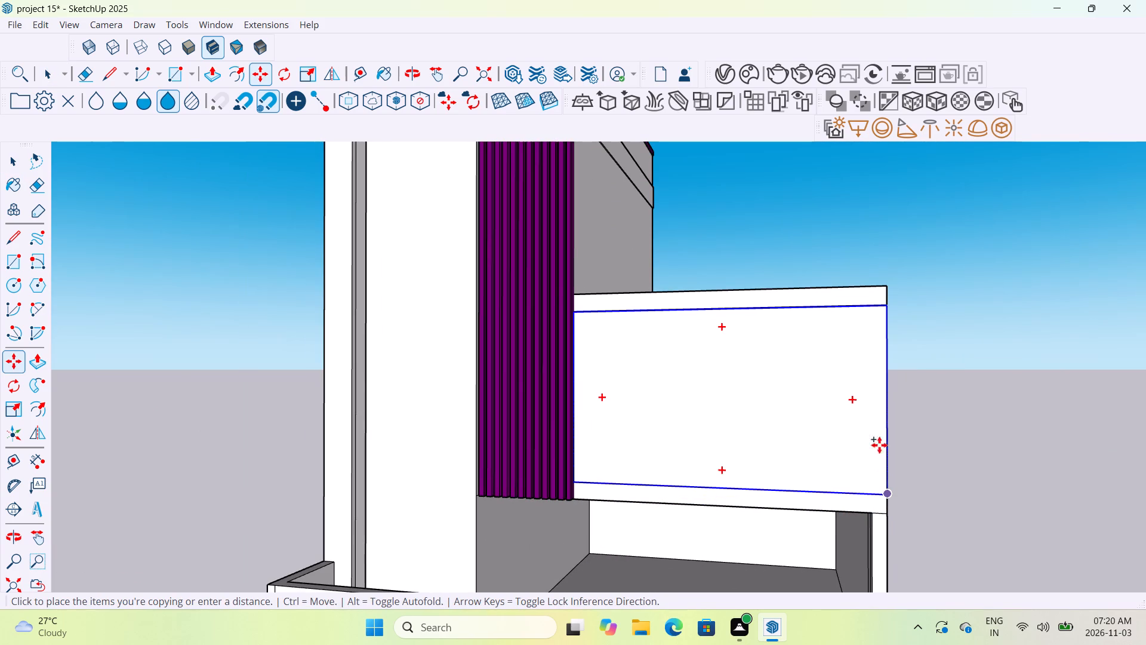
middle_click_drag(1074, 345, 1094, 540)
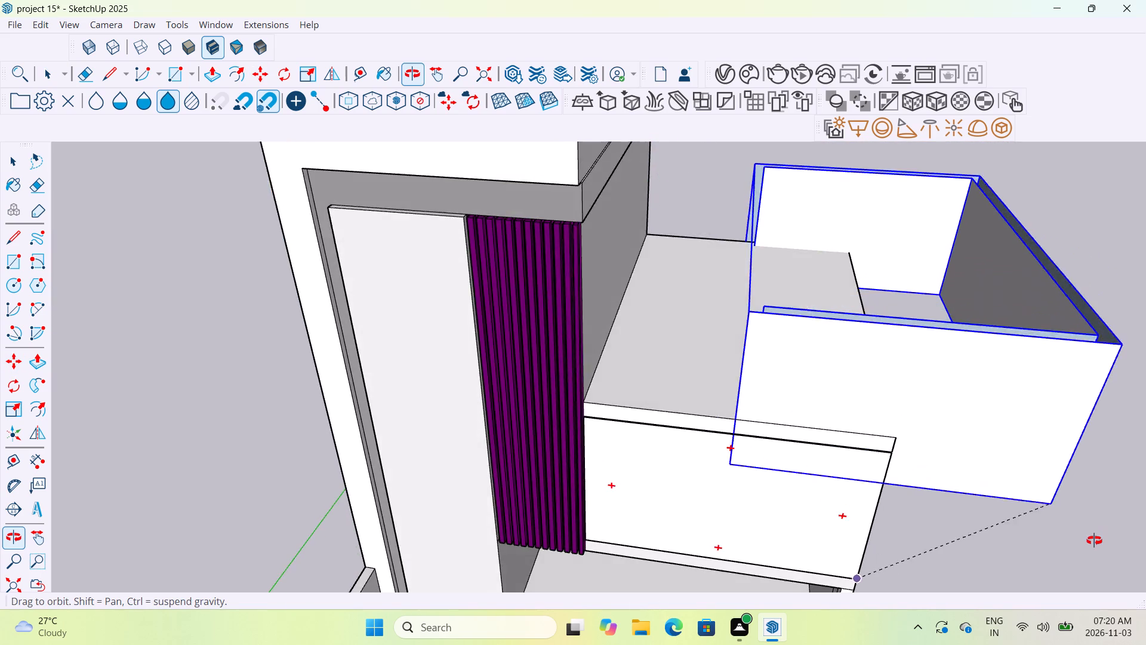
middle_click_drag(1094, 540, 1094, 545)
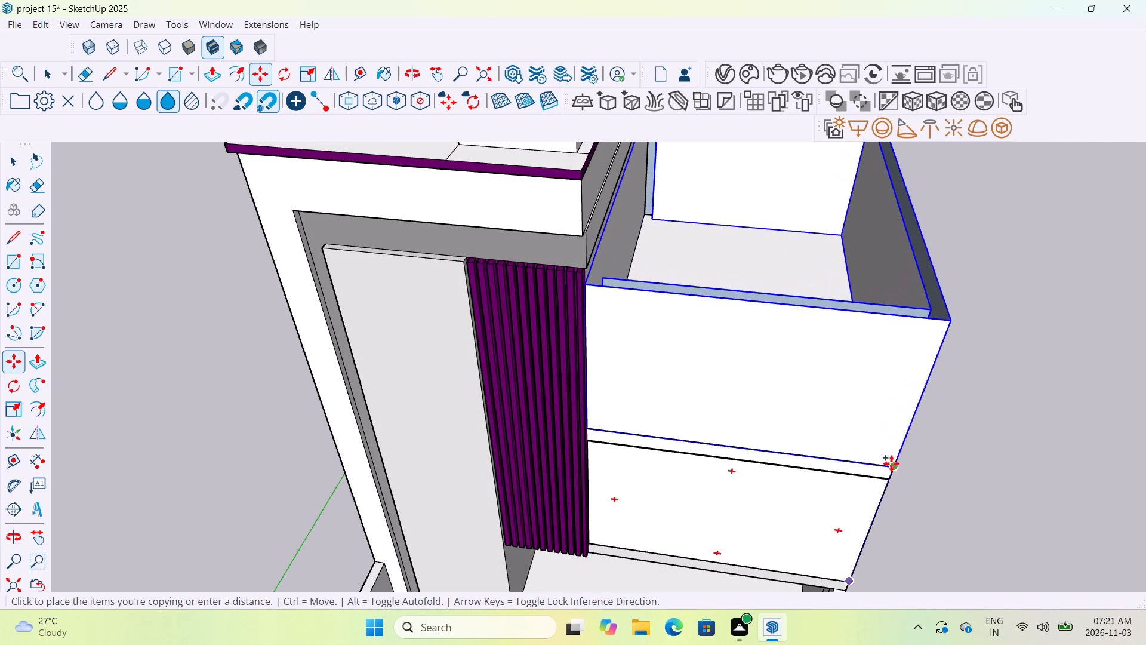
left_click(894, 465)
Examine how the copied walls meet the block's roof band, its outer corner and the violet fins.
middle_click_drag(894, 466, 882, 355)
scroll(882, 355, "down", 5)
middle_click_drag(836, 371, 837, 332)
scroll(837, 332, "down", 7)
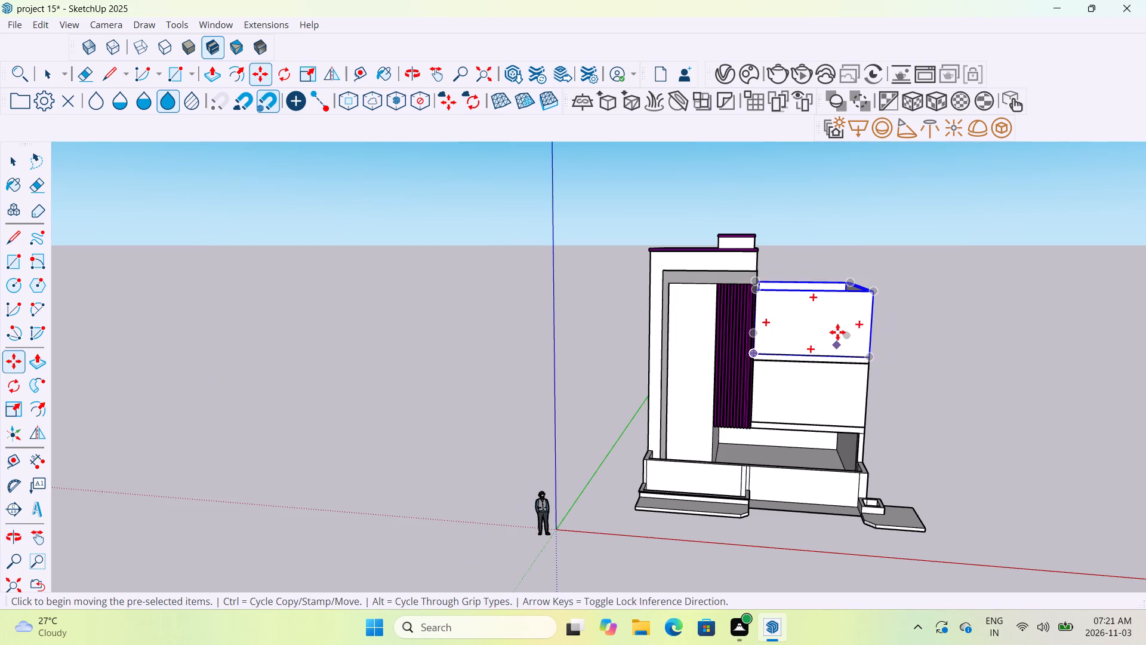
middle_click_drag(828, 287, 831, 306)
scroll(859, 370, "up", 6)
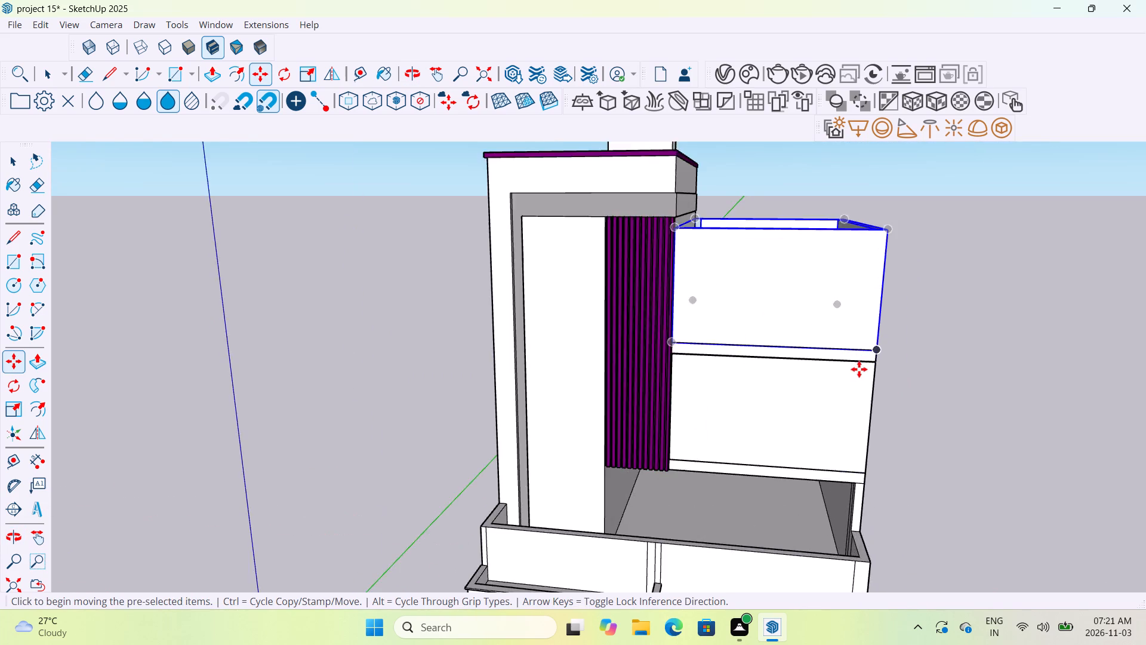
scroll(859, 369, "up", 12)
middle_click_drag(954, 363, 780, 390)
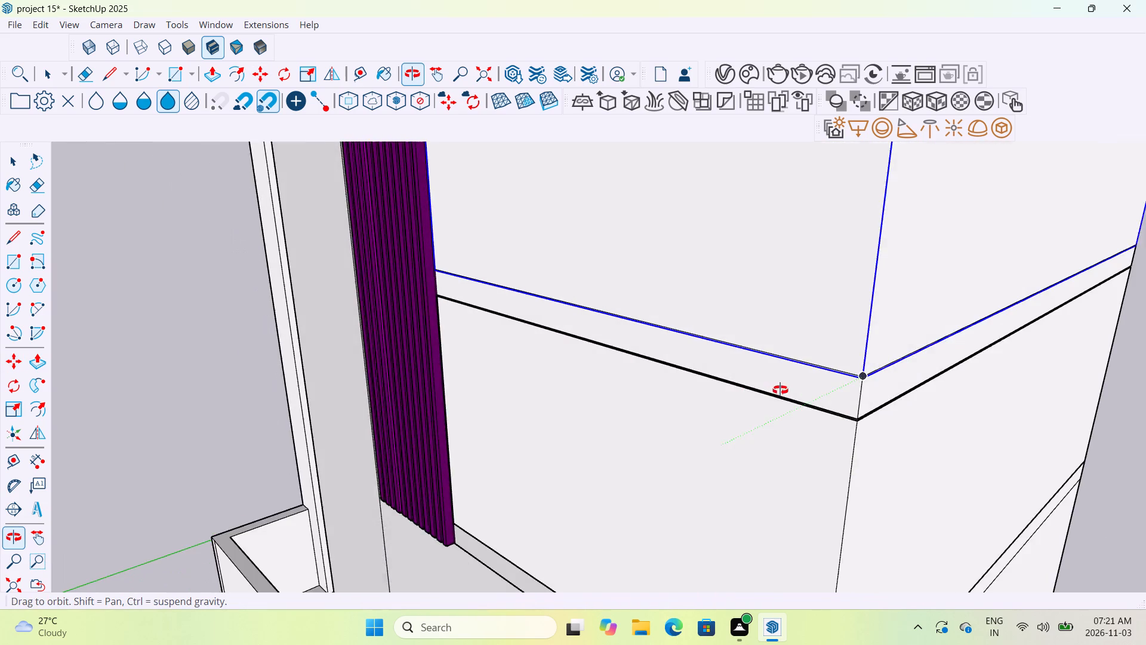
middle_click_drag(780, 390, 774, 393)
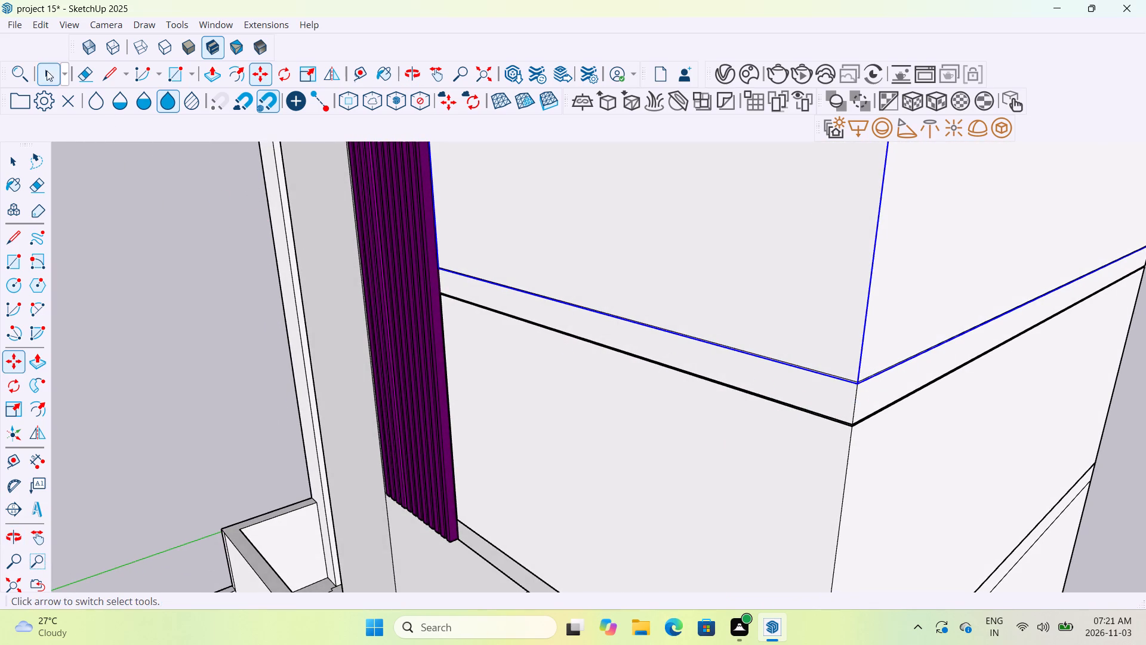
Examine how the copied walls' lower edge and outer corner meet the side block's roof band.
left_click(39, 69)
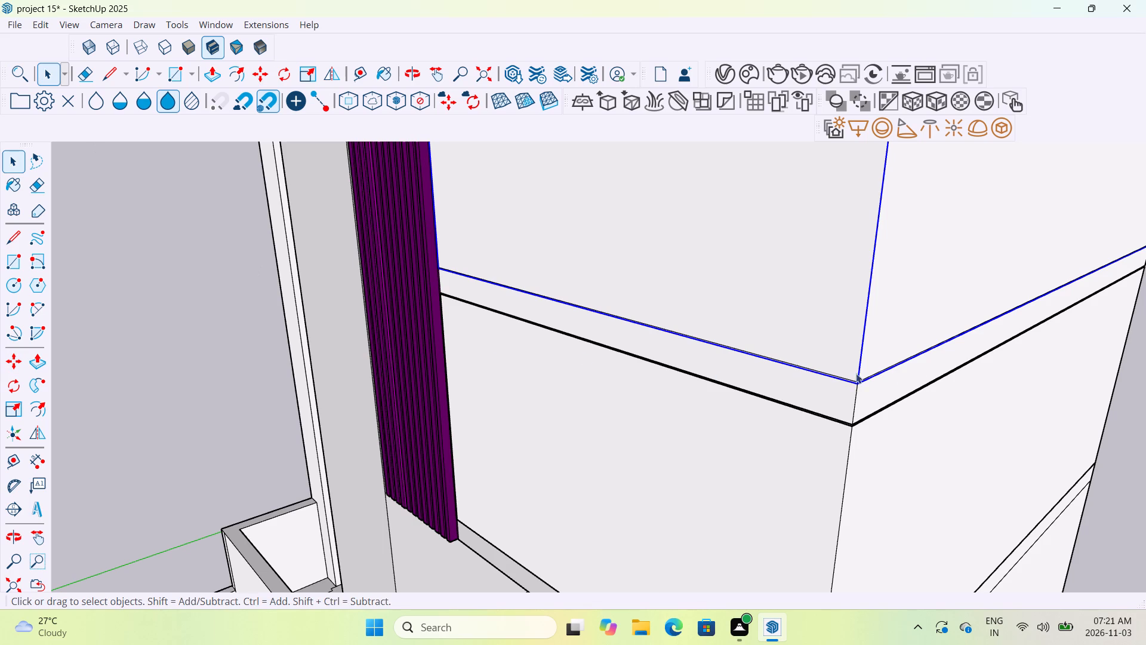
scroll(844, 389, "up", 10)
middle_click_drag(868, 389, 872, 363)
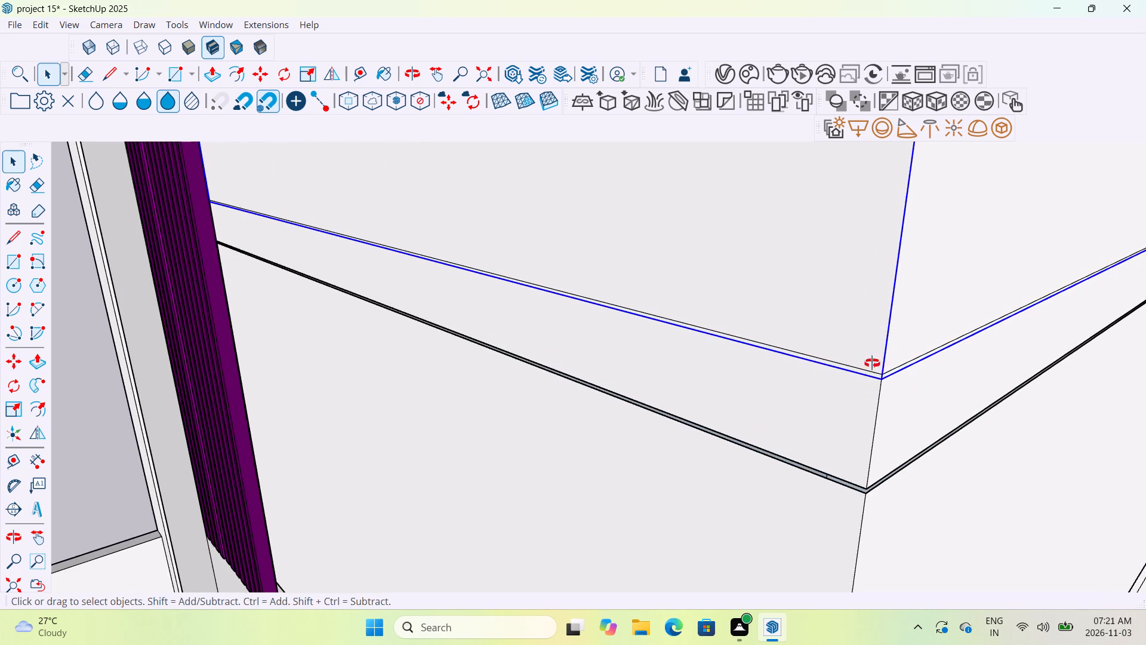
middle_click_drag(872, 363, 902, 287)
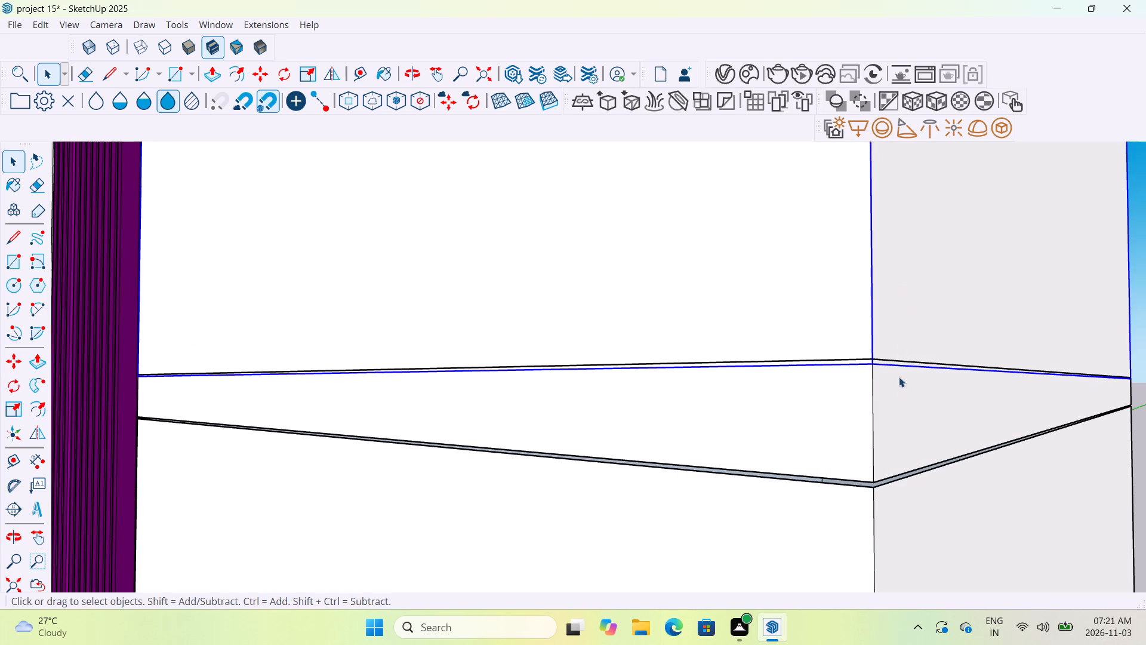
middle_click_drag(861, 483, 859, 431)
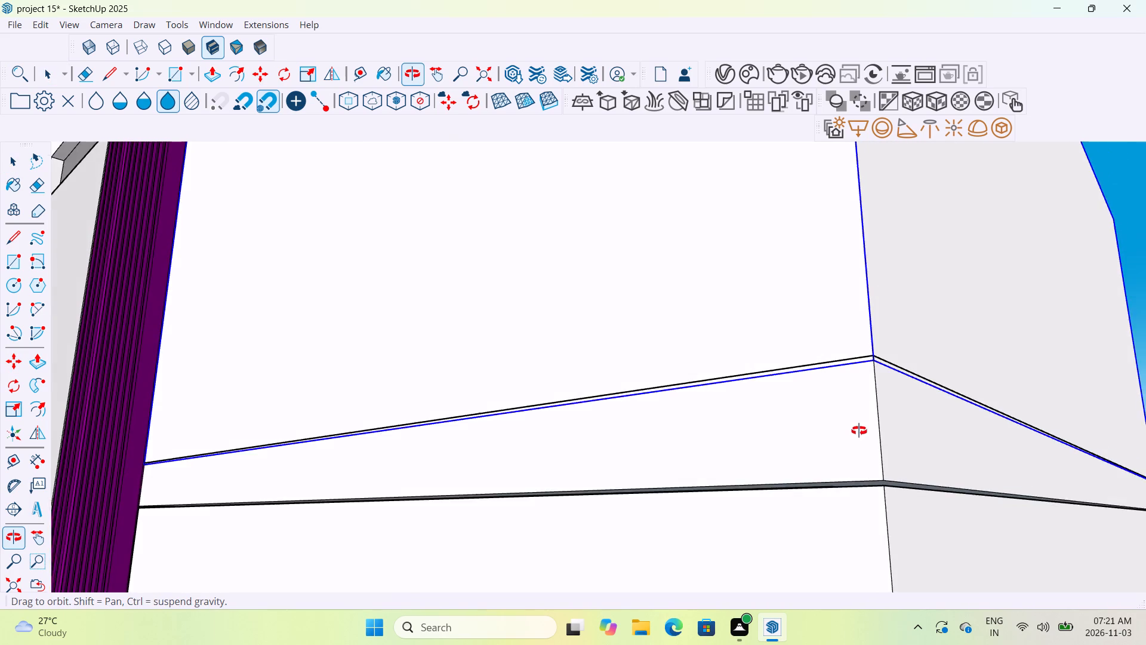
middle_click_drag(859, 431, 873, 470)
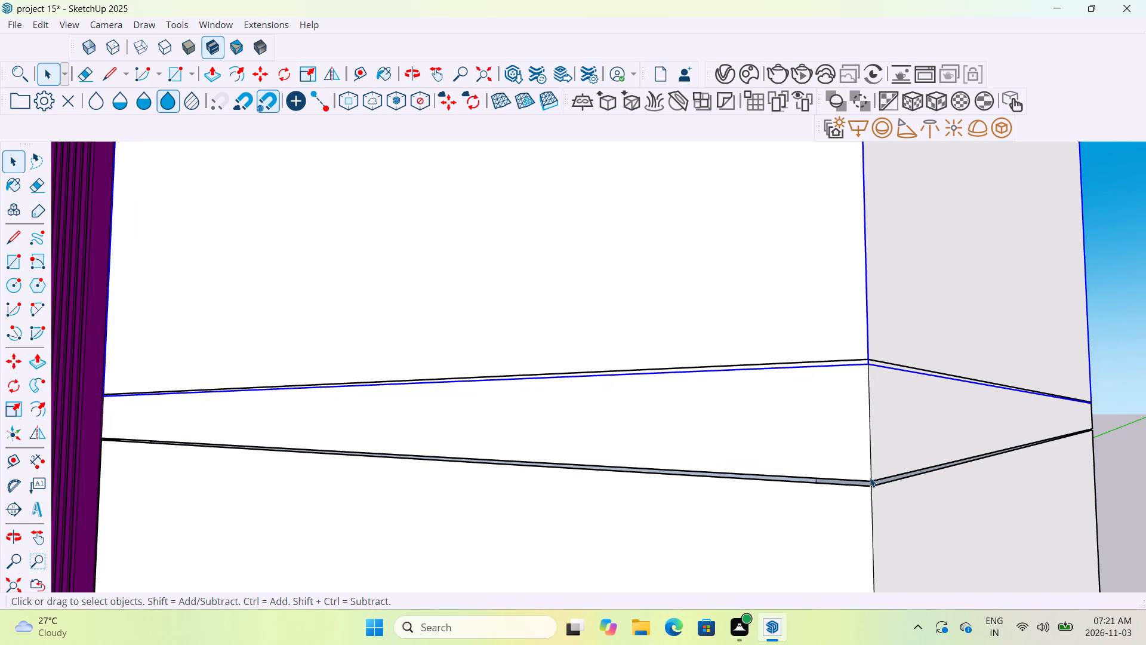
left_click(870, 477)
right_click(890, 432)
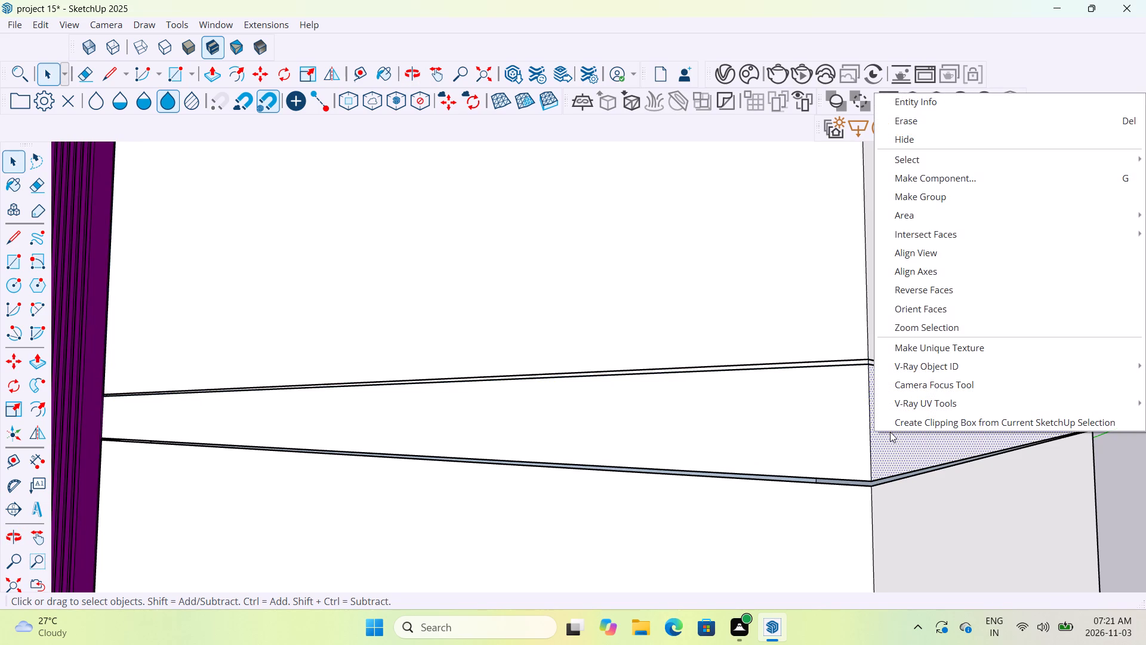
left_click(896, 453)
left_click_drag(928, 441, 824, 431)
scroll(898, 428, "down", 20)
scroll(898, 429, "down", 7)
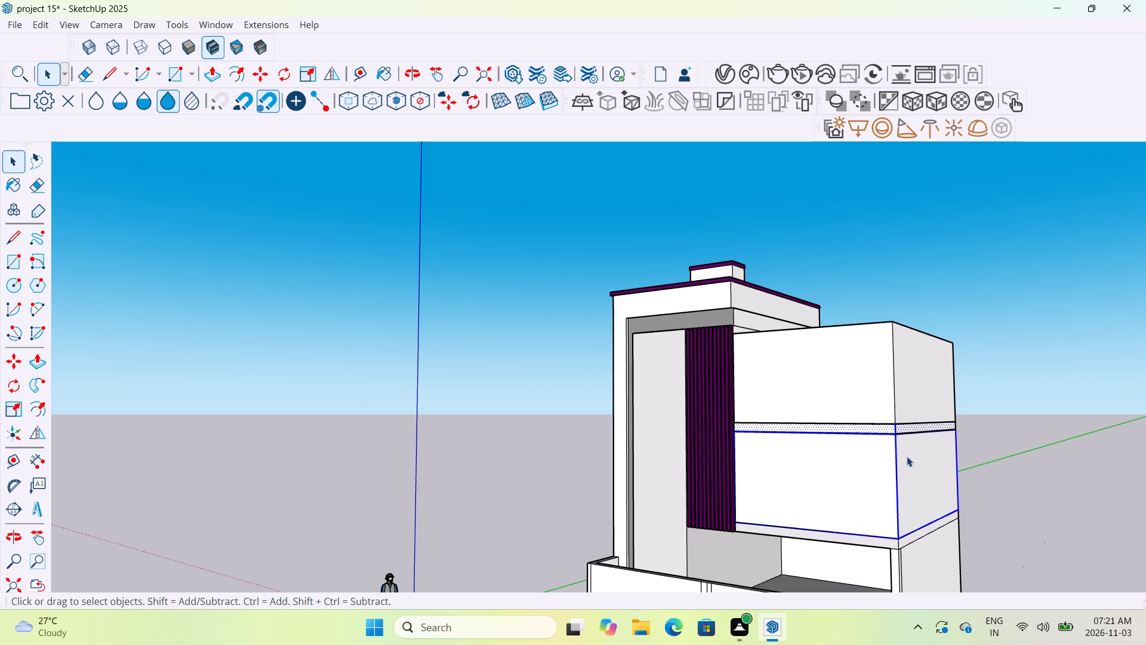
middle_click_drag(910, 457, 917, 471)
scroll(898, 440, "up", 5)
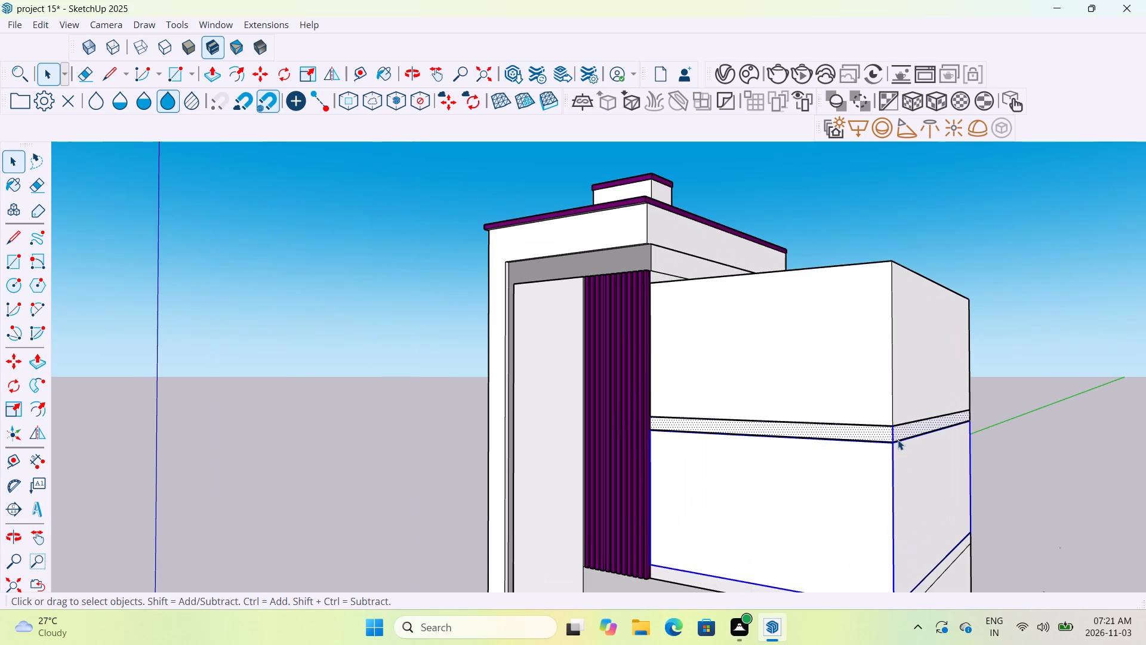
Undo the upward copy of the side block's walls and the grouping of the original walls.
key("ctrl+z")
key("ctrl+z")
scroll(876, 486, "down", 7)
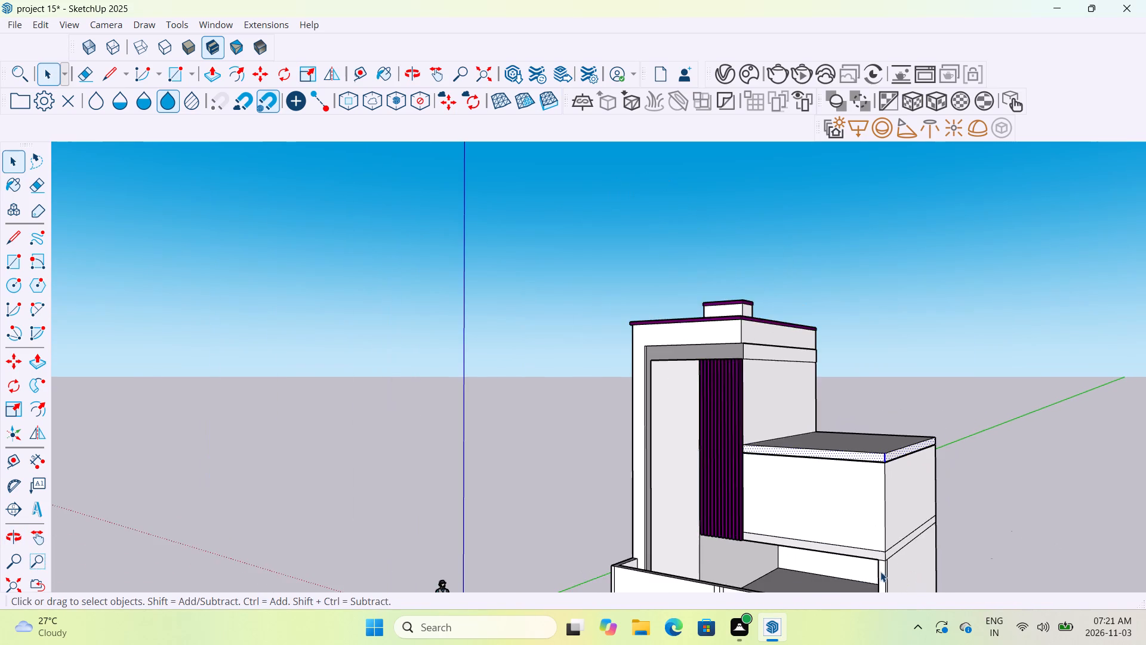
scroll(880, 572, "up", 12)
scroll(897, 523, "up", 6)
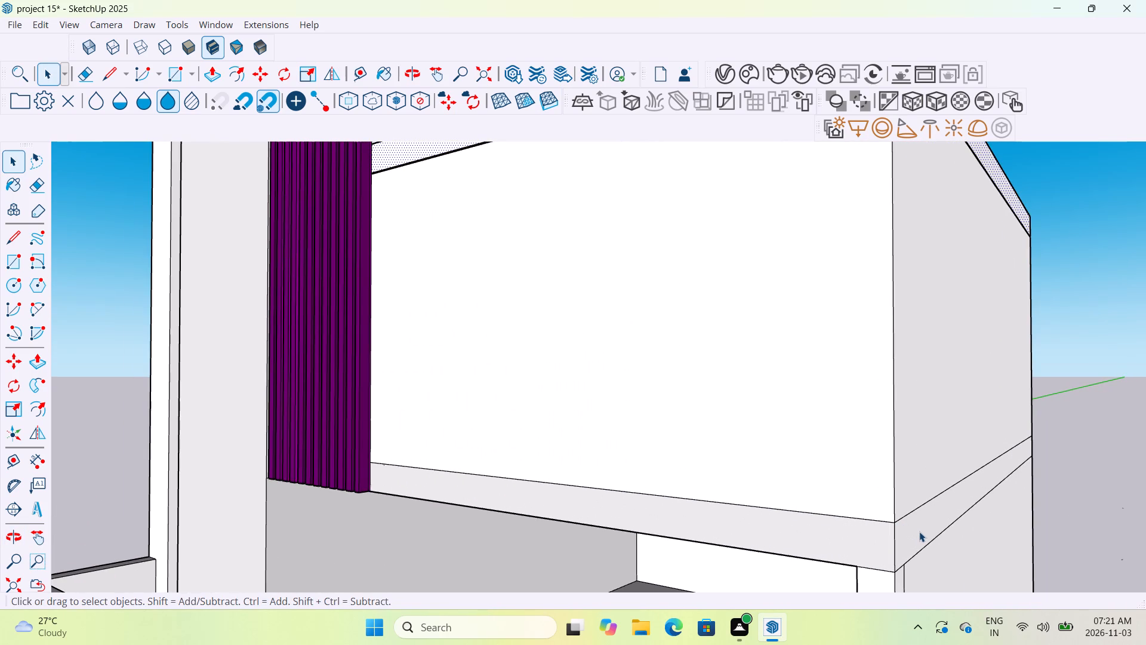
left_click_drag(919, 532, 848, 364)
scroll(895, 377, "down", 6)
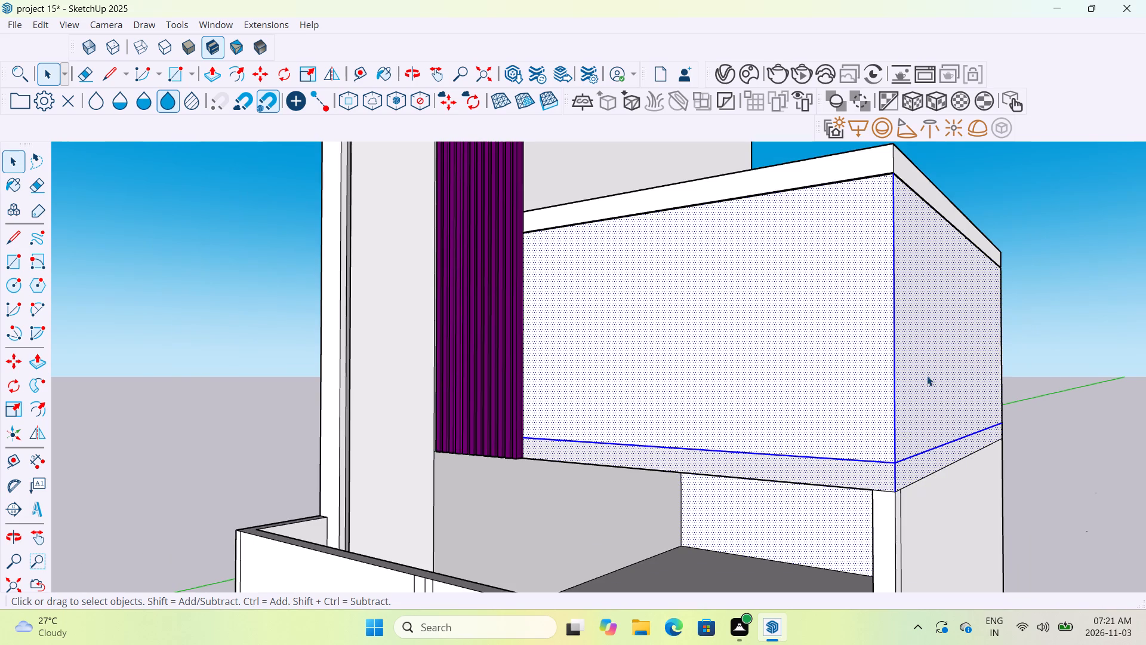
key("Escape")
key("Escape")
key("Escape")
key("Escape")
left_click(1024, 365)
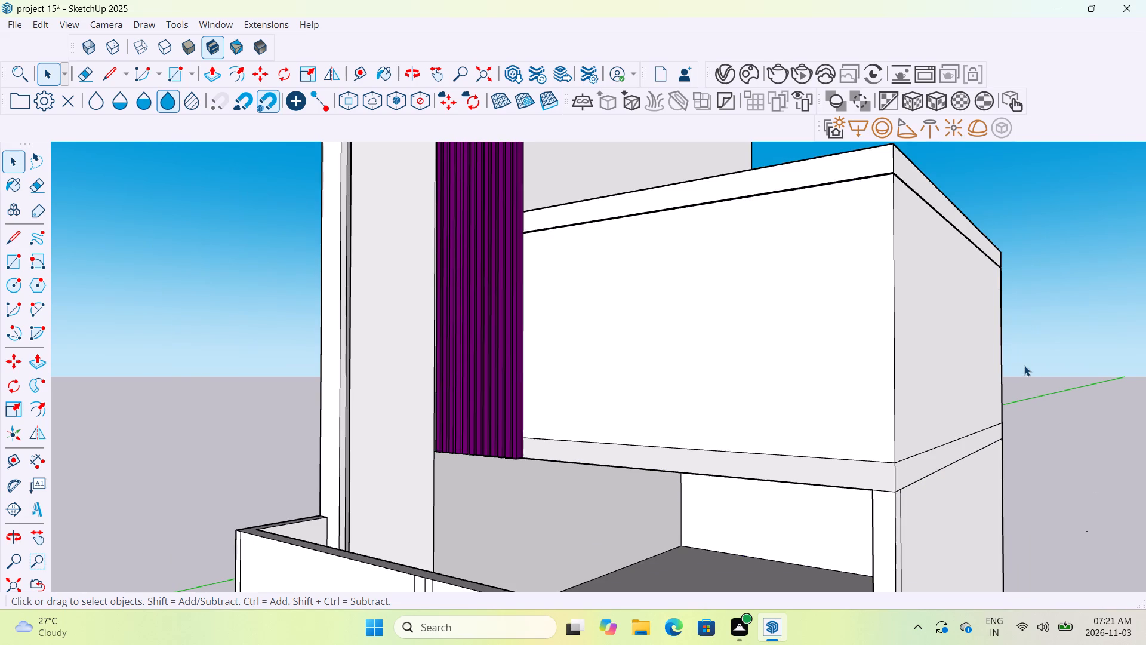
Group the side block's front and side upper-storey walls, leaving out the slab band and roof band.
left_click_drag(972, 383, 791, 377)
scroll(885, 404, "up", 5)
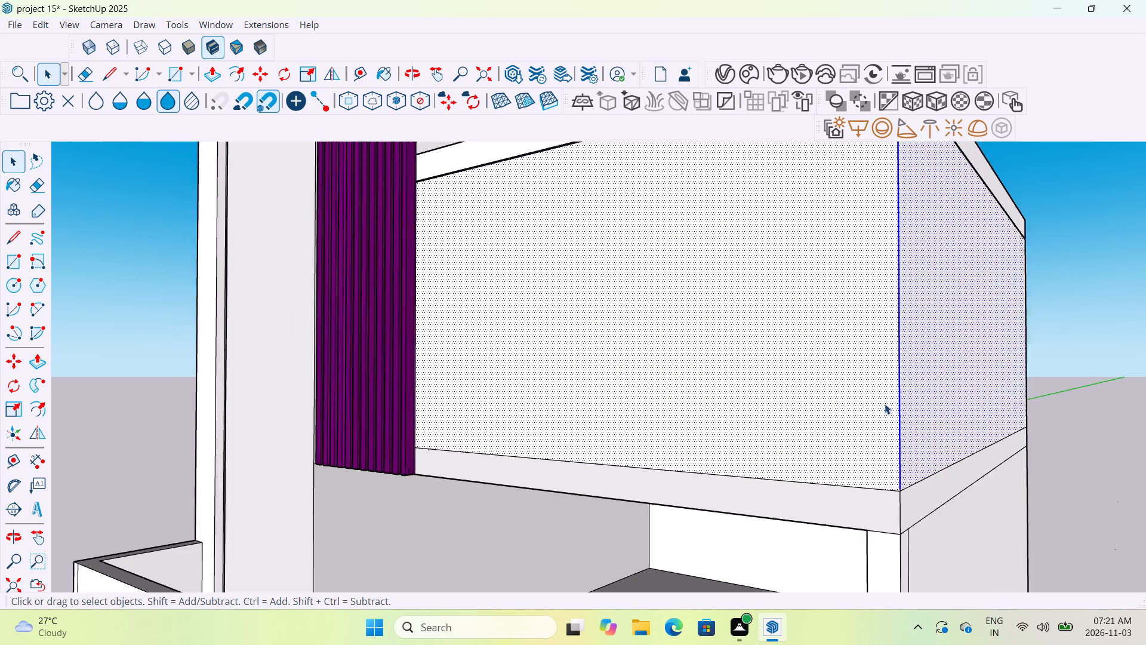
right_click(934, 402)
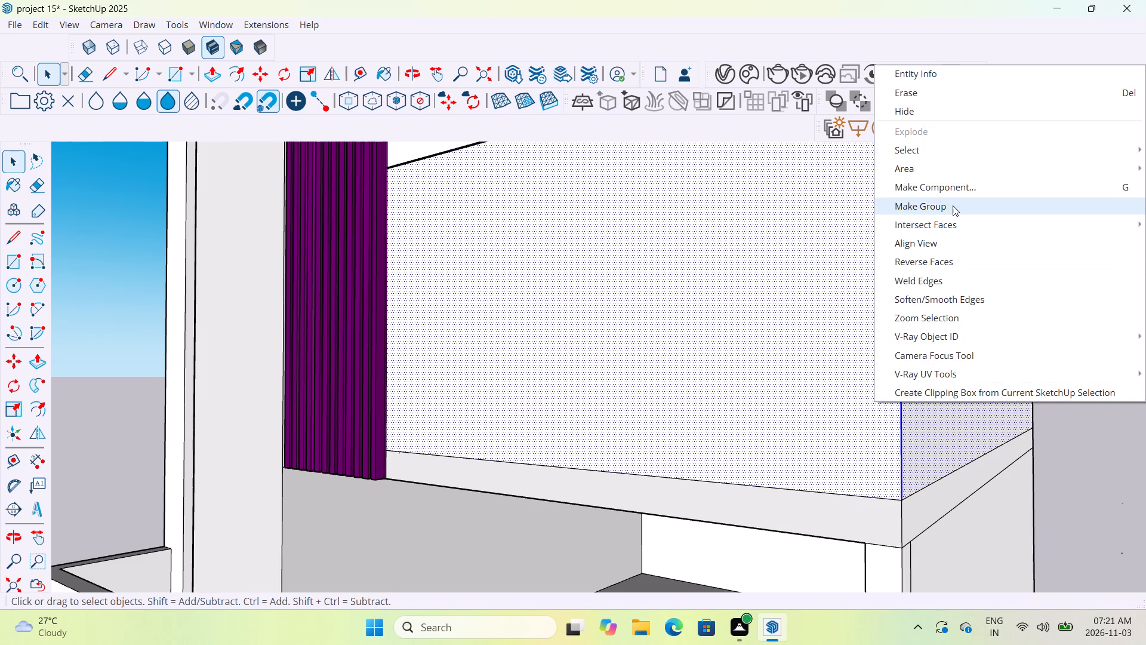
left_click(953, 204)
Copy the wall group from its lower front outer corner to the open space beyond the side block.
key("m")
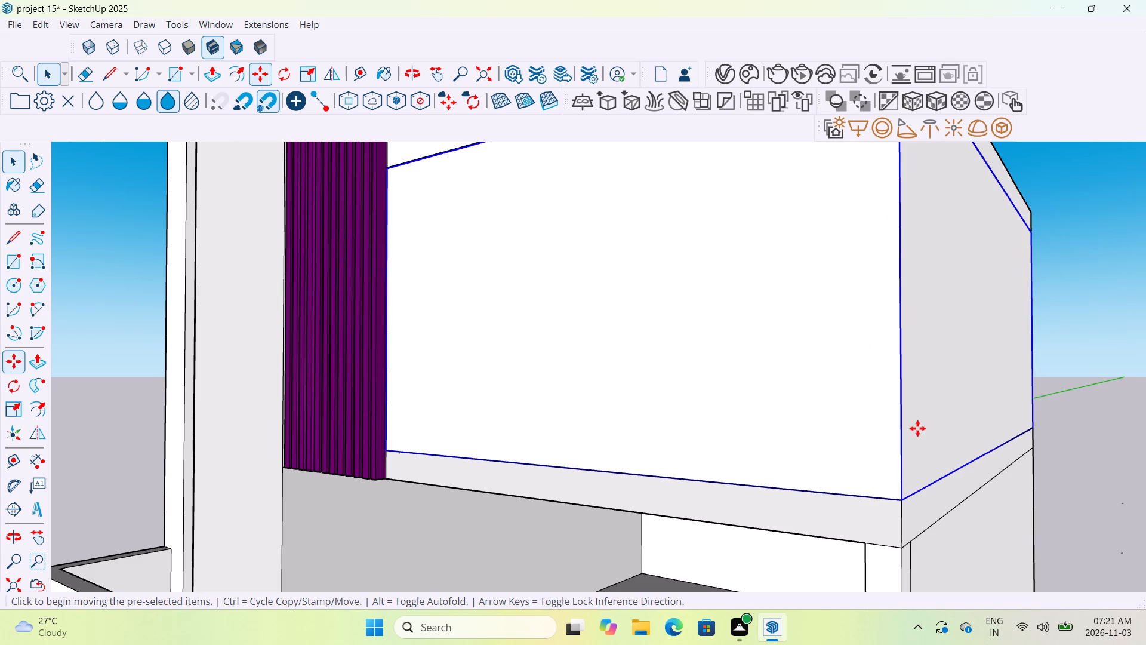
left_click(902, 506)
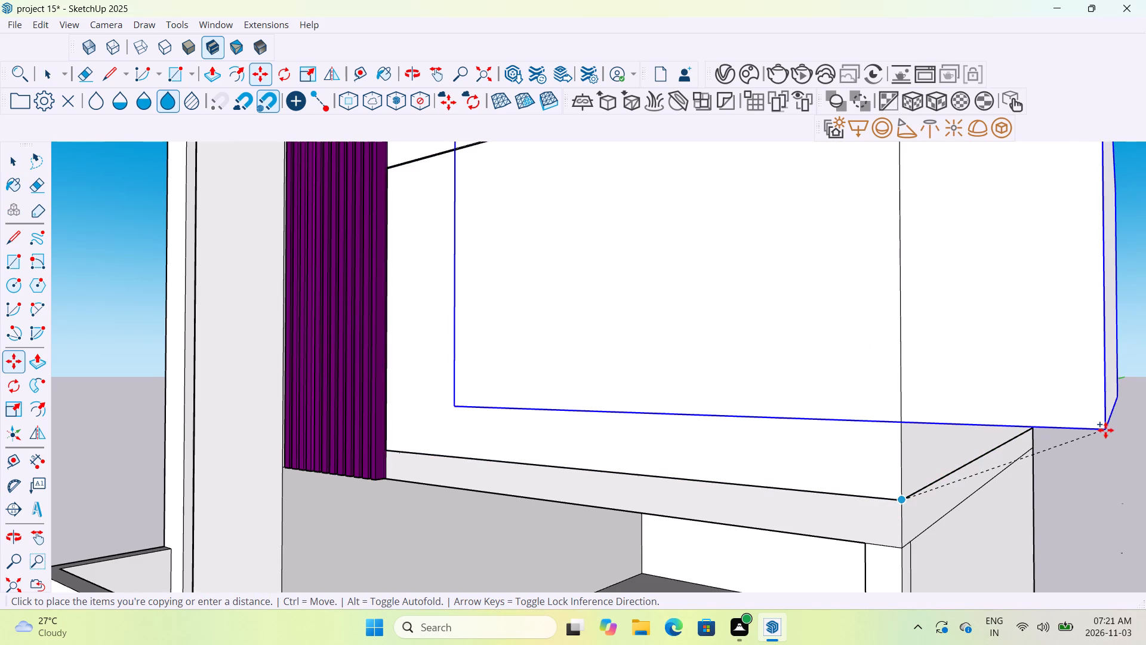
scroll(981, 386, "down", 13)
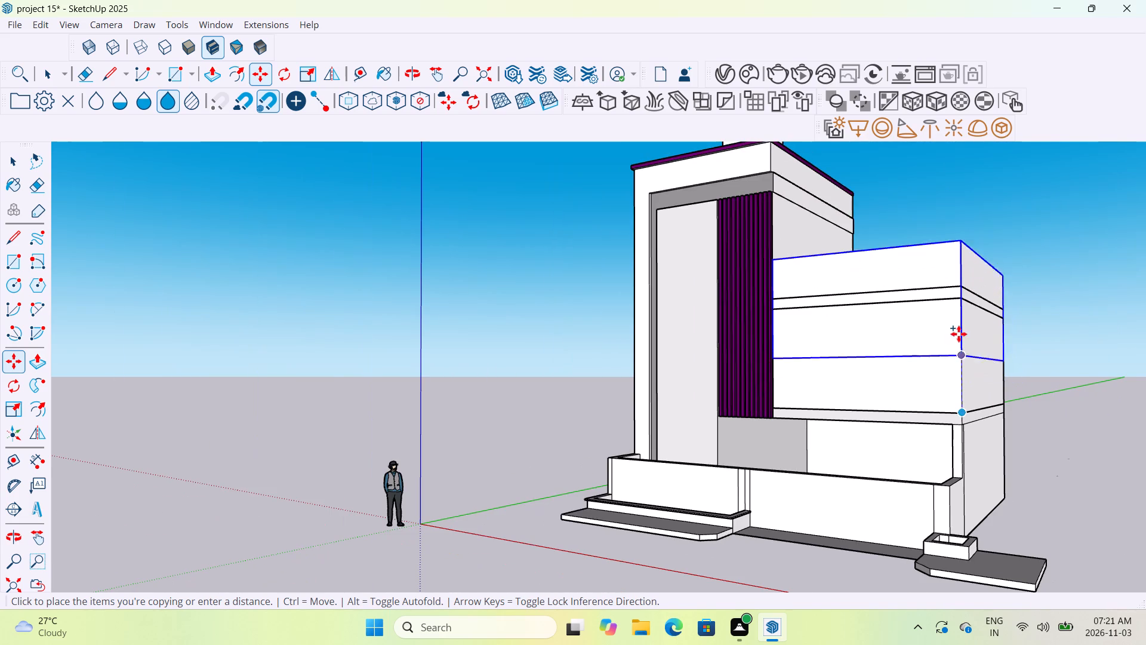
scroll(963, 279, "up", 10)
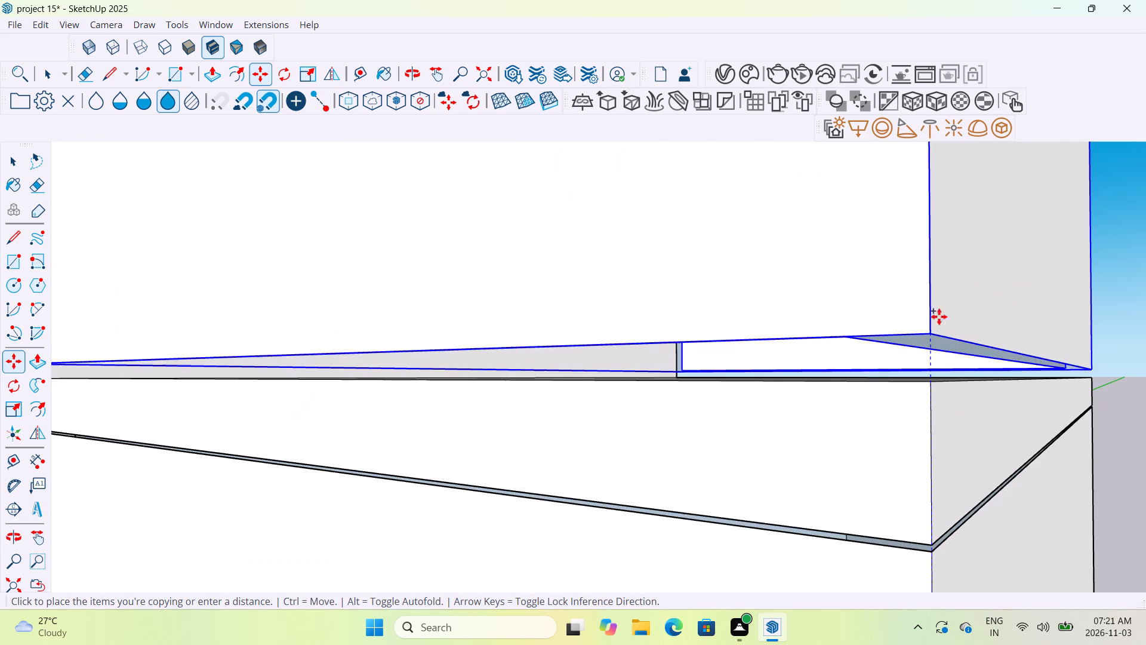
middle_click_drag(947, 306, 938, 287)
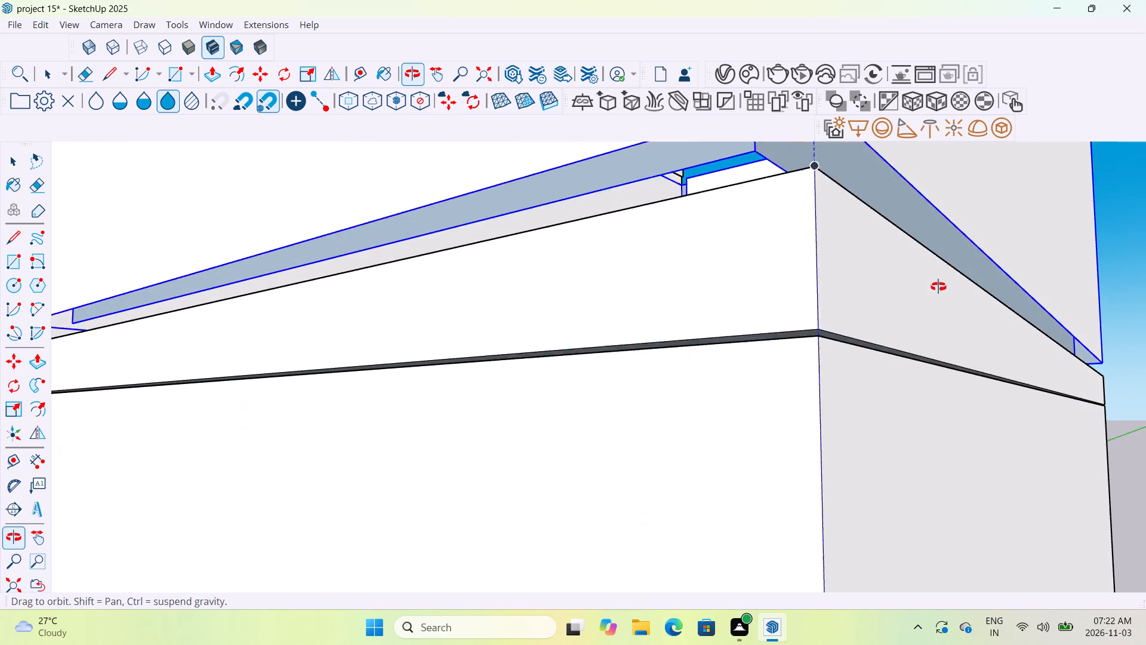
middle_click_drag(938, 287, 938, 296)
scroll(938, 296, "down", 14)
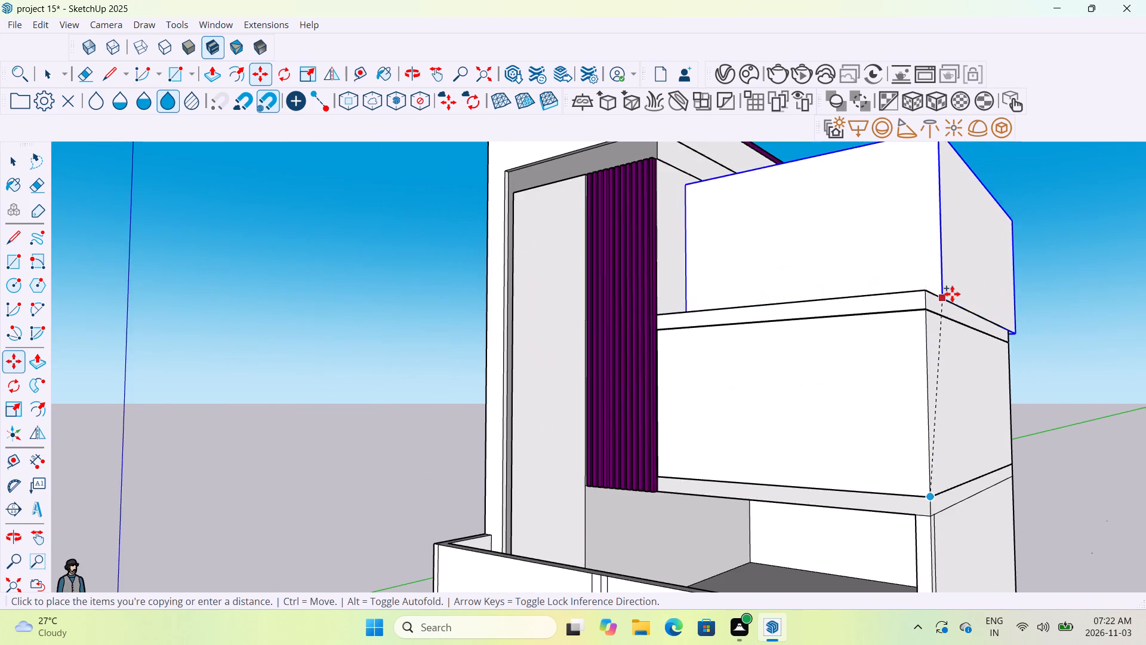
scroll(957, 299, "down", 9)
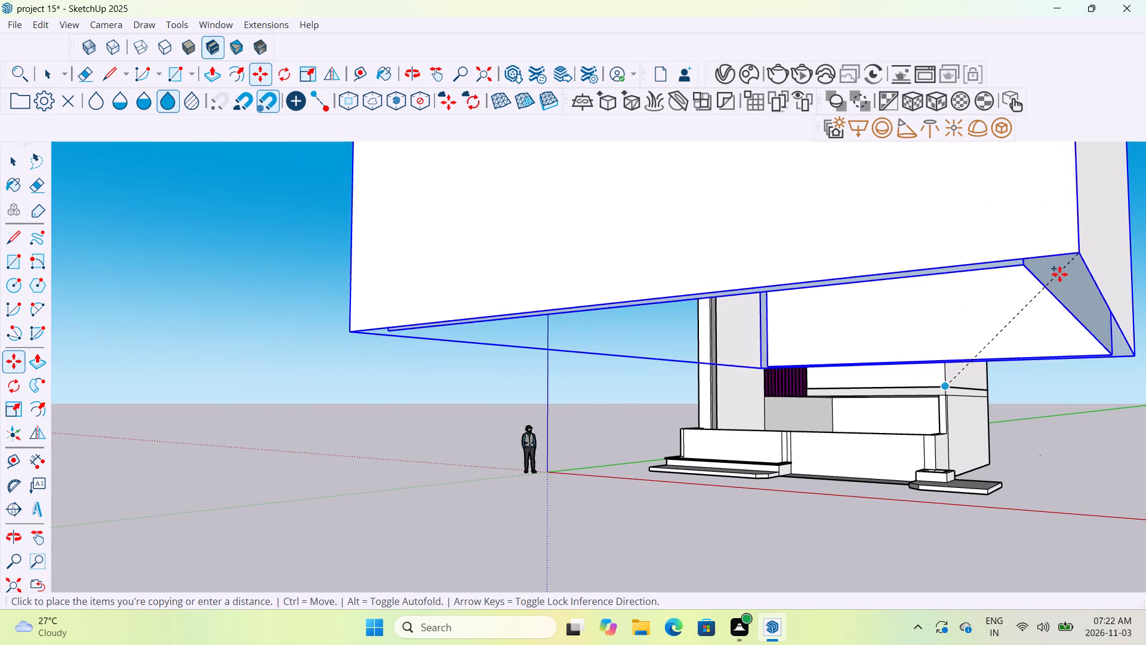
scroll(1053, 284, "down", 7)
scroll(1029, 328, "down", 7)
left_click(1092, 324)
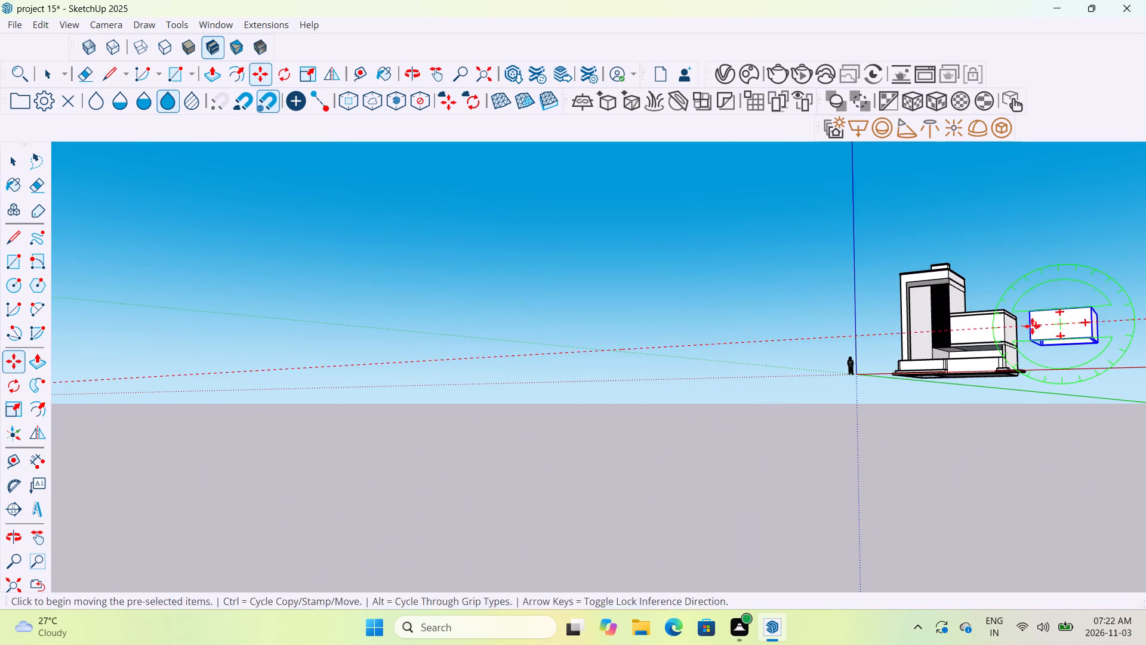
Explode the original wall group under the side block's roof band.
scroll(994, 302, "up", 6)
scroll(1013, 320, "up", 15)
scroll(1013, 320, "down", 1)
scroll(1013, 320, "up", 9)
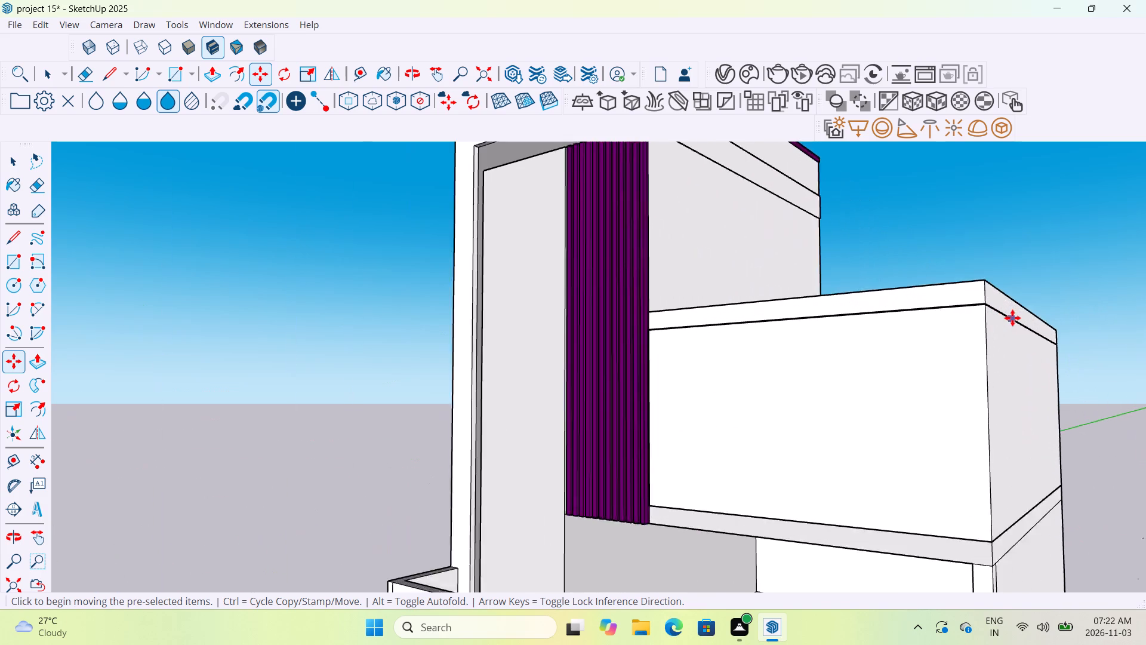
scroll(1012, 318, "up", 6)
middle_click_drag(1009, 311, 1018, 387)
scroll(986, 410, "up", 6)
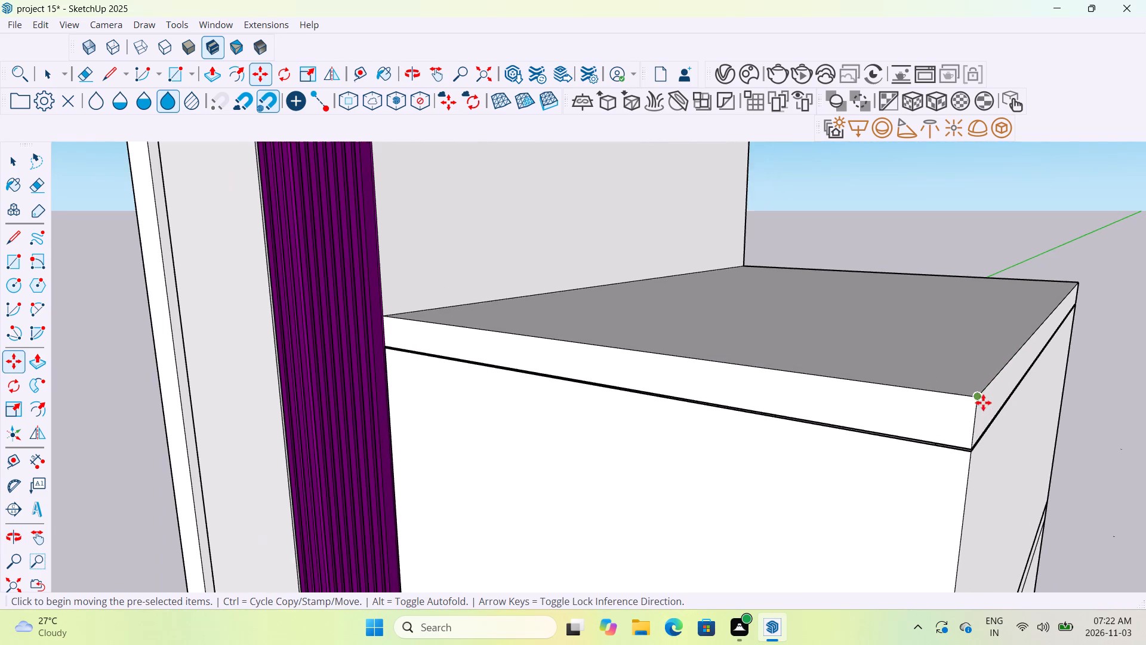
scroll(983, 403, "up", 6)
middle_click_drag(980, 453, 962, 424)
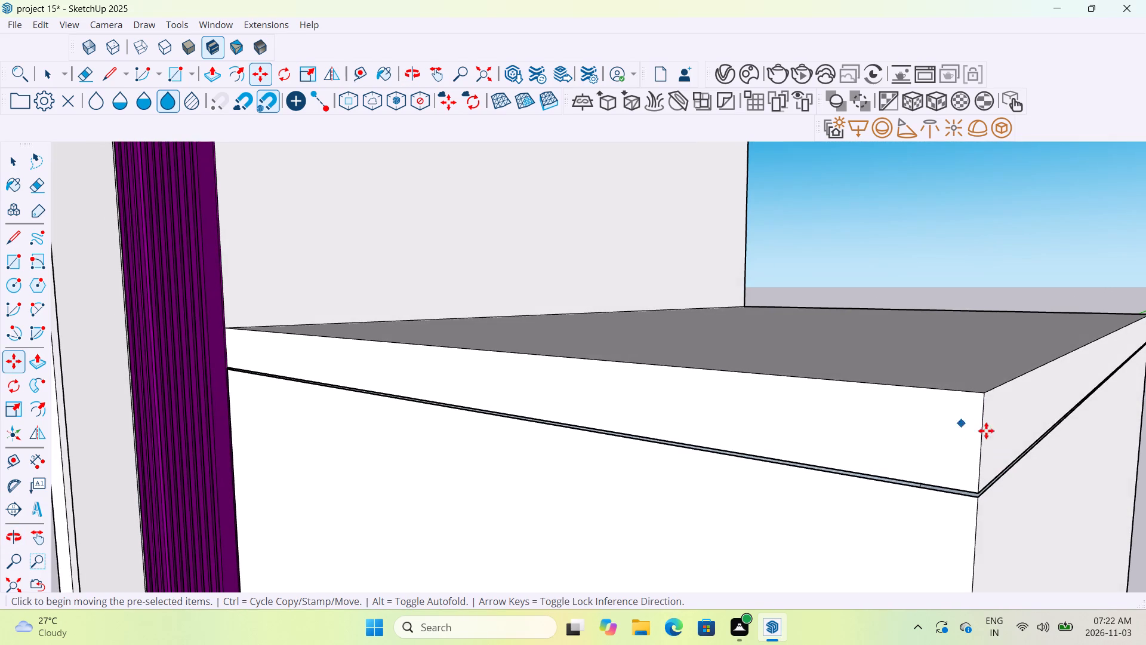
key("Escape")
key("Escape")
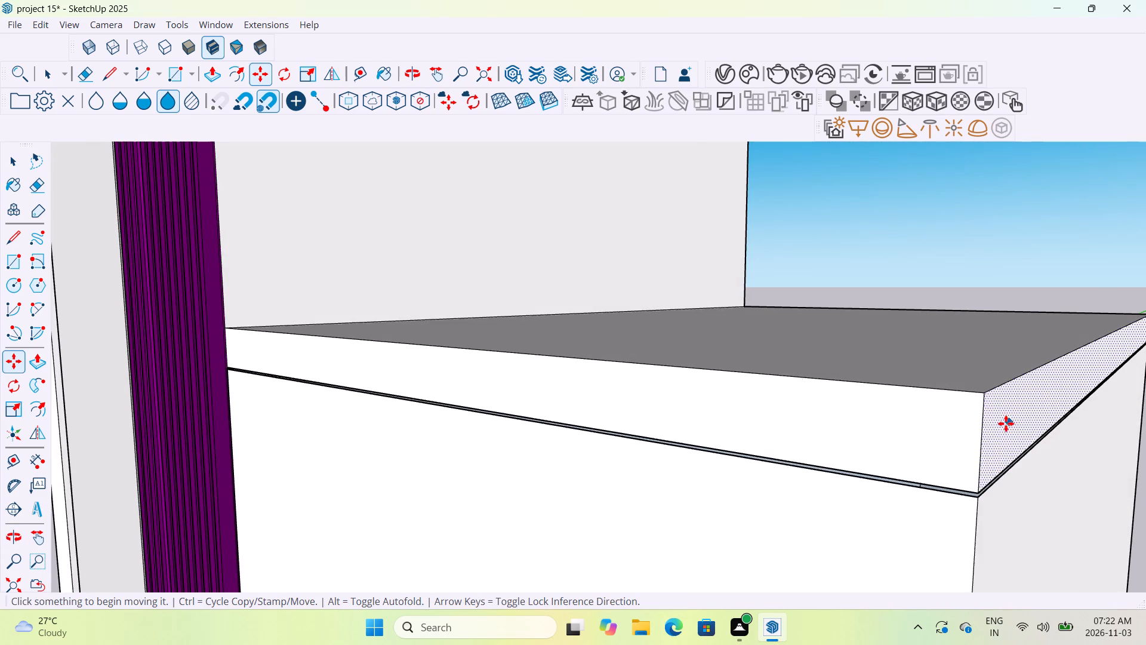
left_click(44, 79)
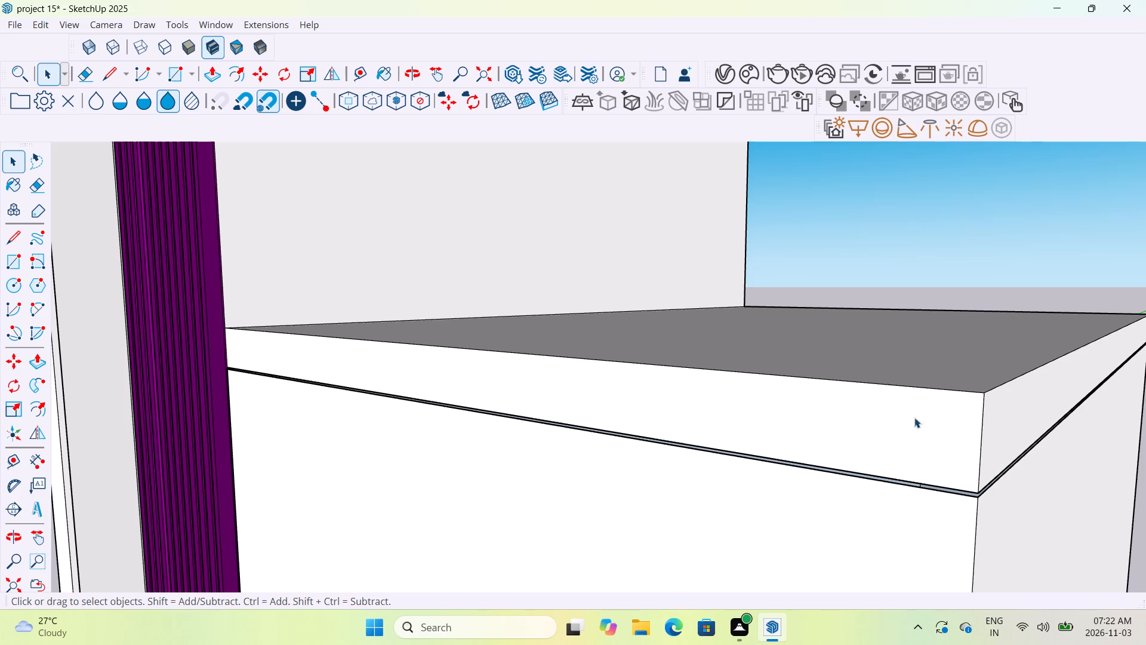
left_click_drag(1002, 426, 917, 416)
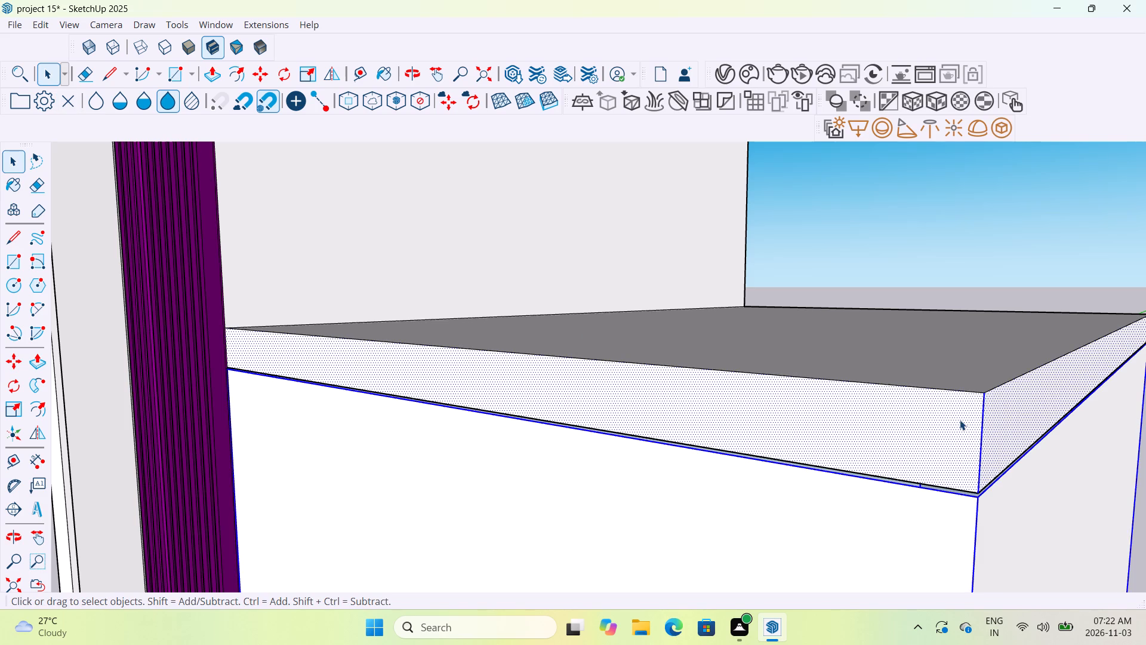
scroll(960, 420, "down", 20)
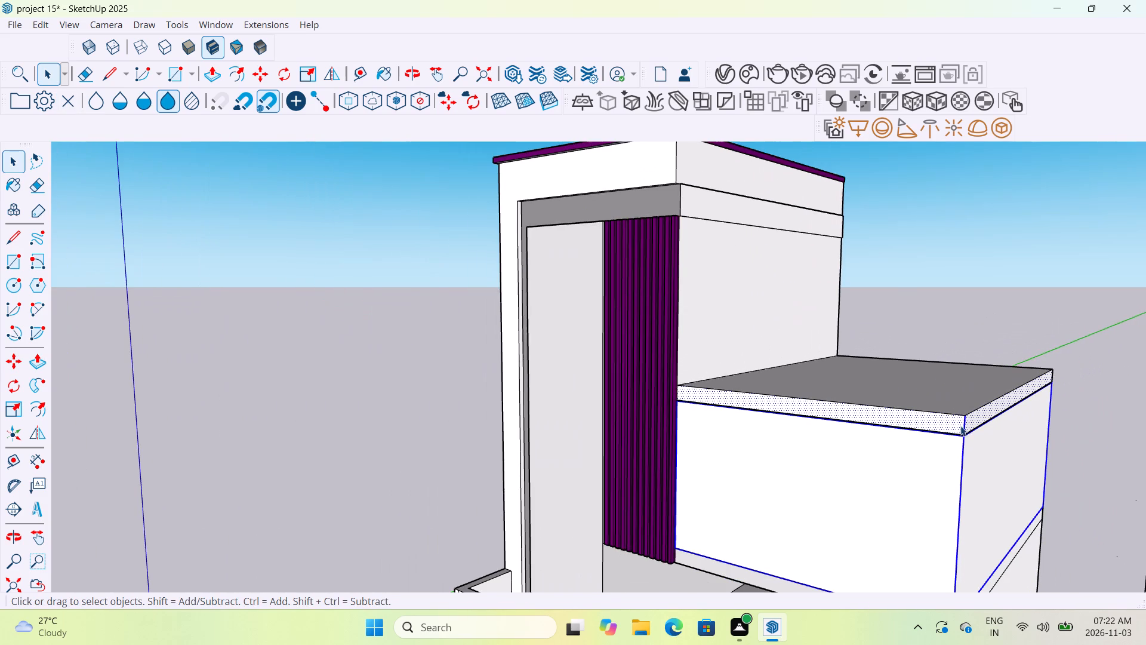
right_click(968, 458)
left_click(943, 192)
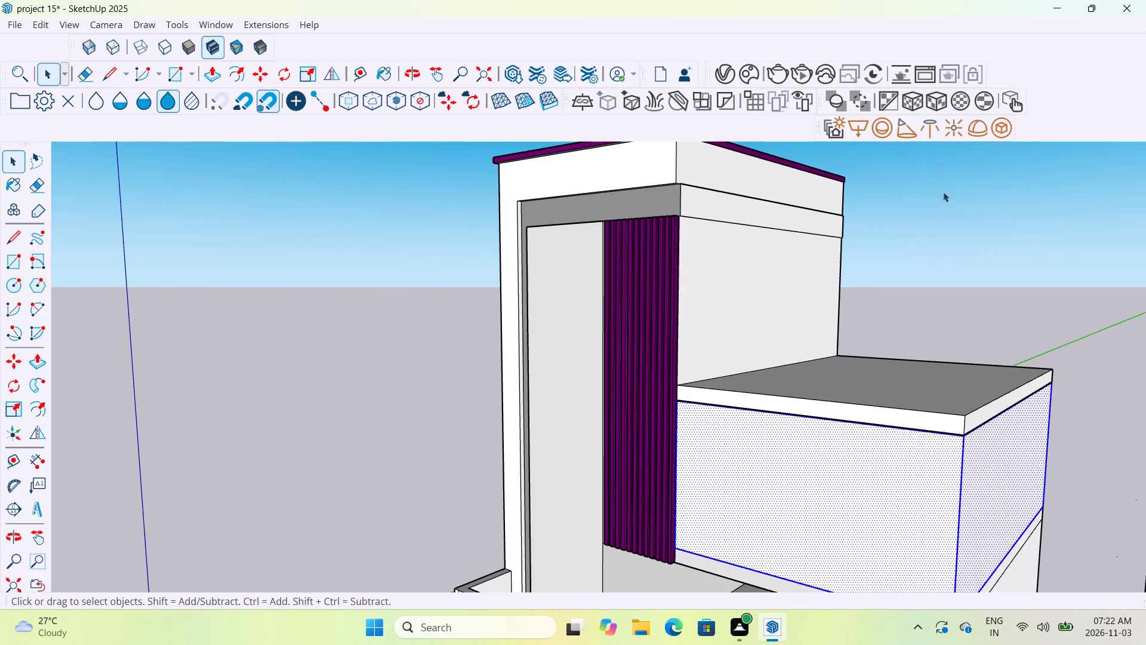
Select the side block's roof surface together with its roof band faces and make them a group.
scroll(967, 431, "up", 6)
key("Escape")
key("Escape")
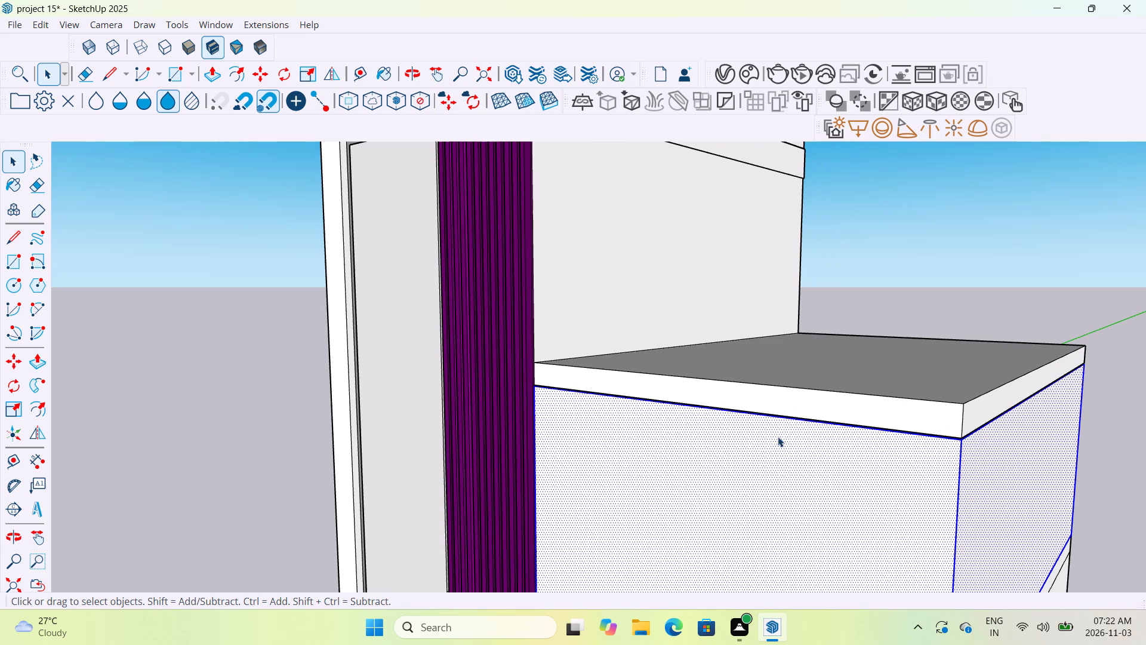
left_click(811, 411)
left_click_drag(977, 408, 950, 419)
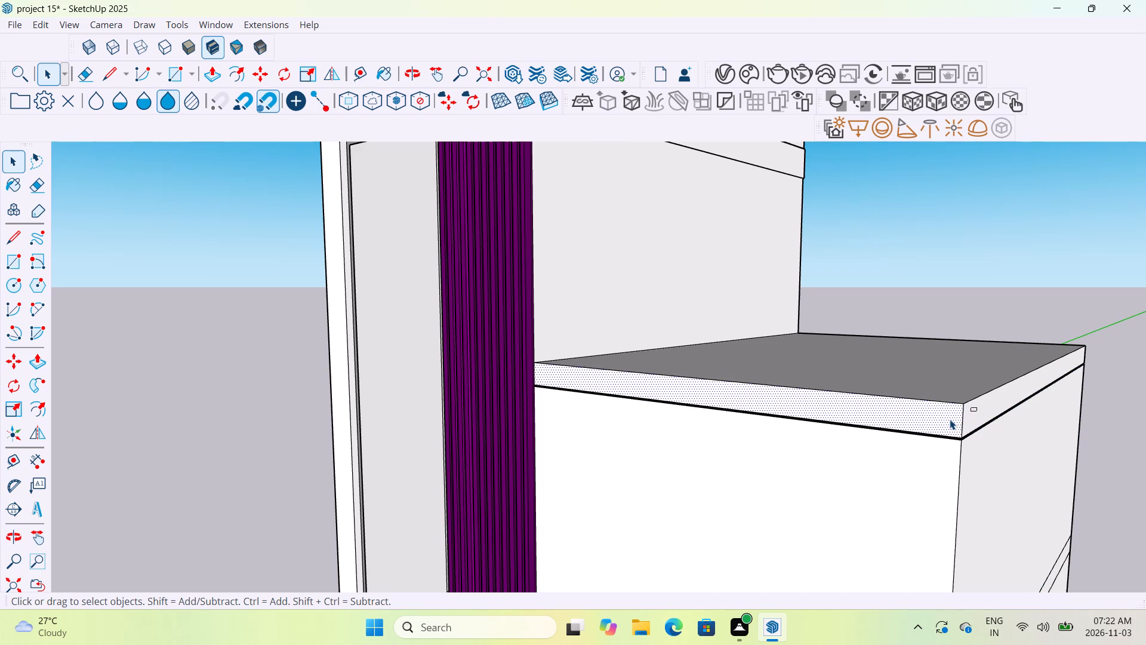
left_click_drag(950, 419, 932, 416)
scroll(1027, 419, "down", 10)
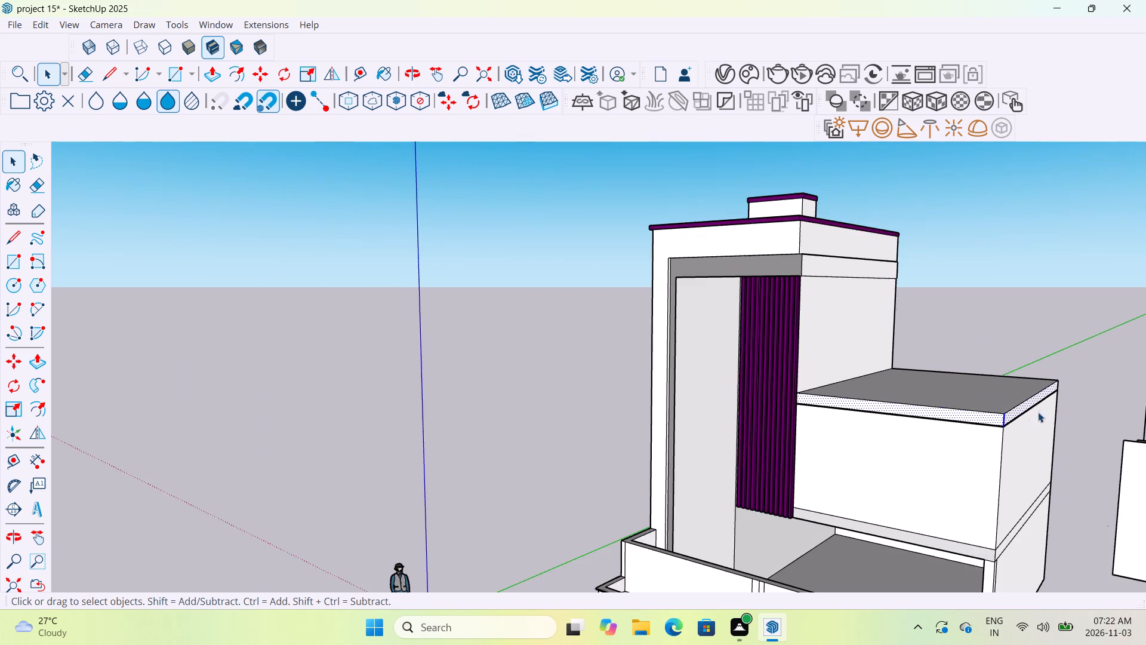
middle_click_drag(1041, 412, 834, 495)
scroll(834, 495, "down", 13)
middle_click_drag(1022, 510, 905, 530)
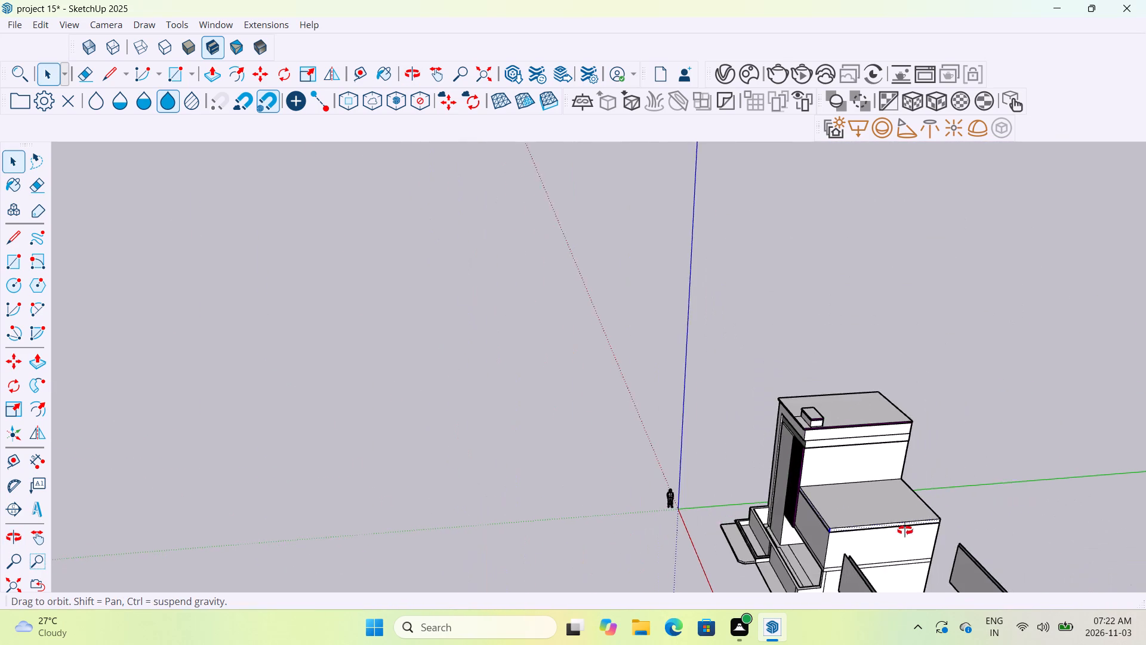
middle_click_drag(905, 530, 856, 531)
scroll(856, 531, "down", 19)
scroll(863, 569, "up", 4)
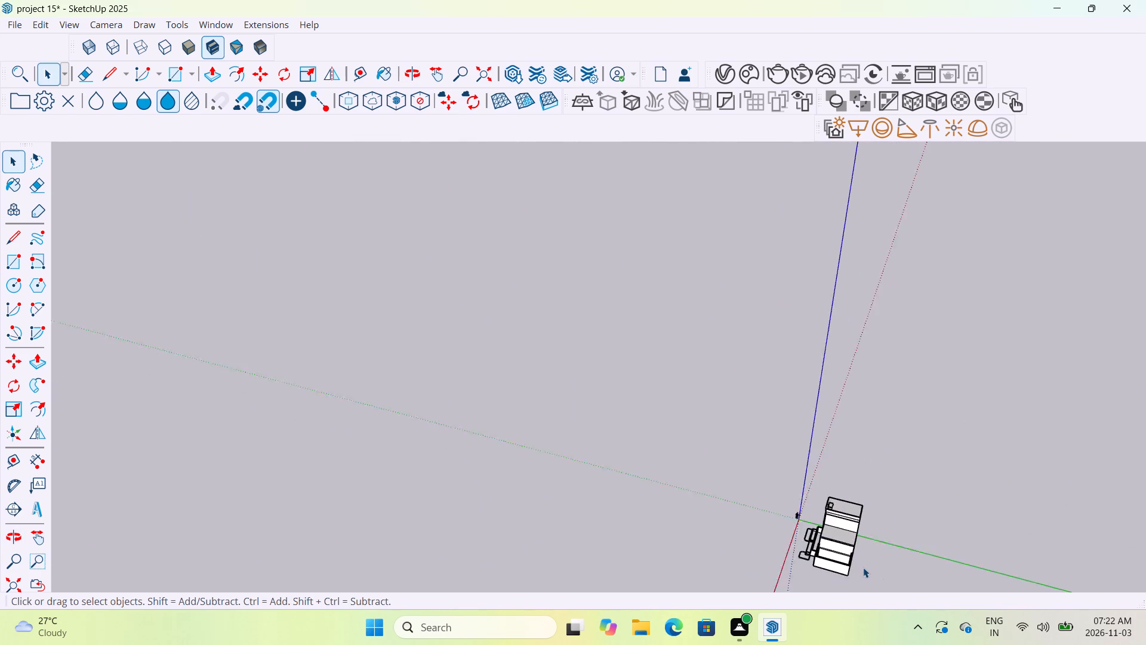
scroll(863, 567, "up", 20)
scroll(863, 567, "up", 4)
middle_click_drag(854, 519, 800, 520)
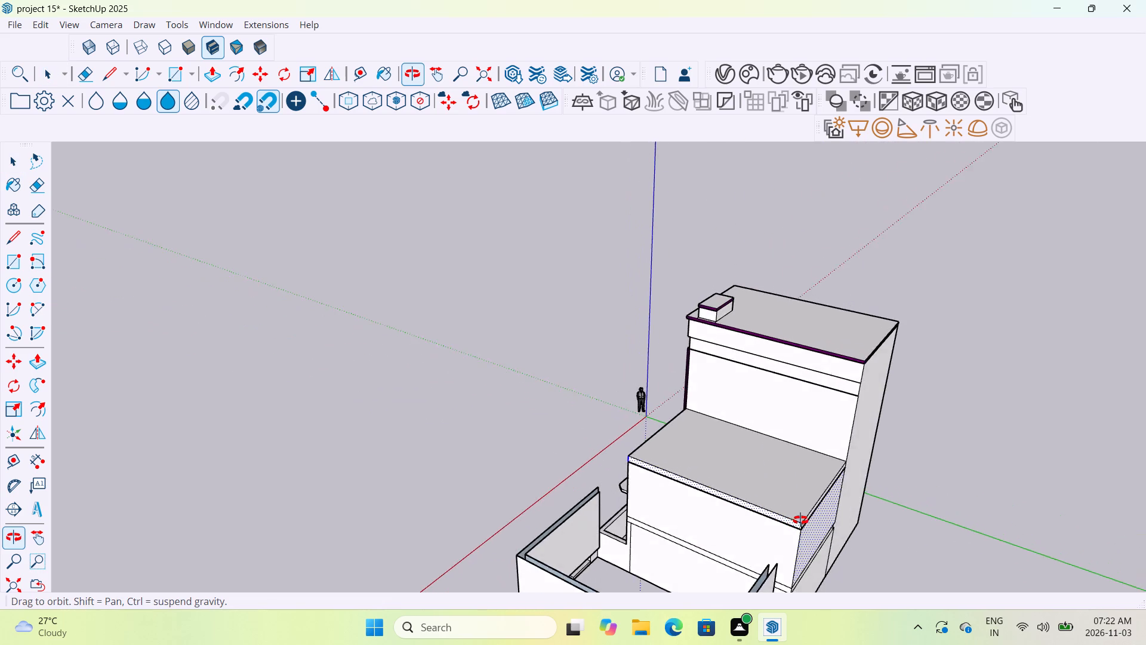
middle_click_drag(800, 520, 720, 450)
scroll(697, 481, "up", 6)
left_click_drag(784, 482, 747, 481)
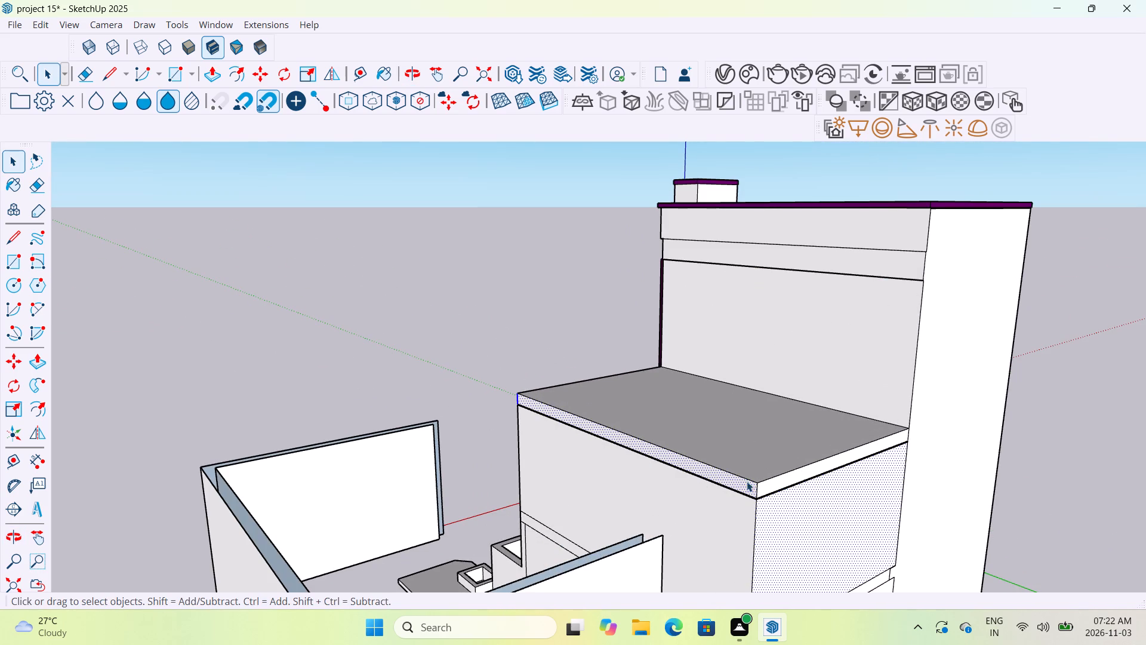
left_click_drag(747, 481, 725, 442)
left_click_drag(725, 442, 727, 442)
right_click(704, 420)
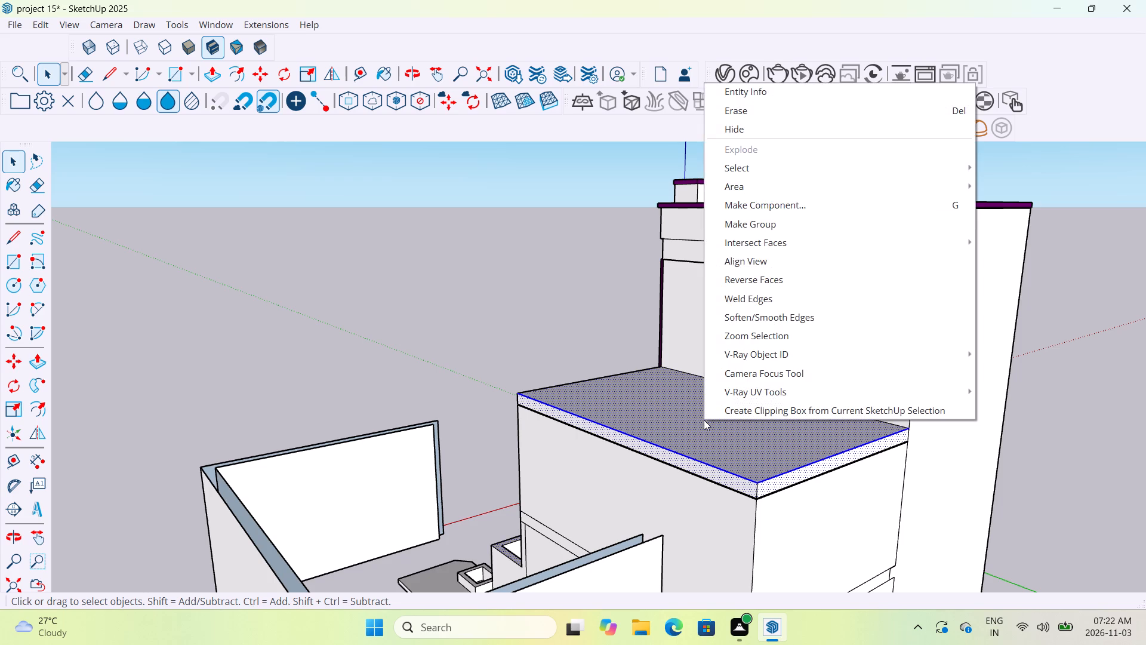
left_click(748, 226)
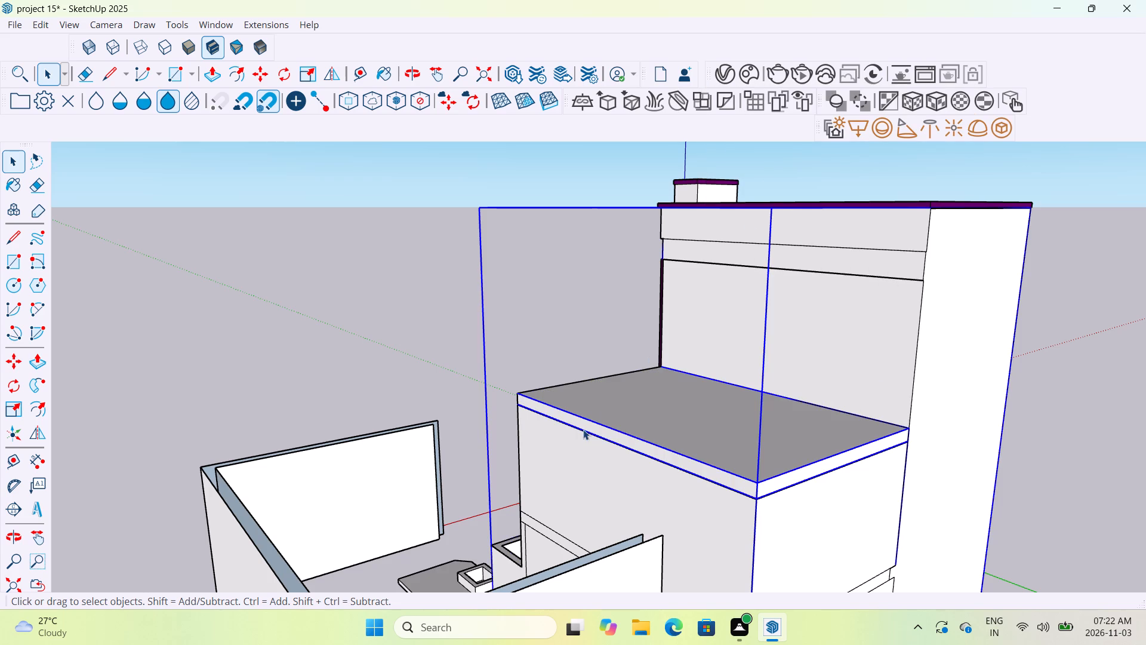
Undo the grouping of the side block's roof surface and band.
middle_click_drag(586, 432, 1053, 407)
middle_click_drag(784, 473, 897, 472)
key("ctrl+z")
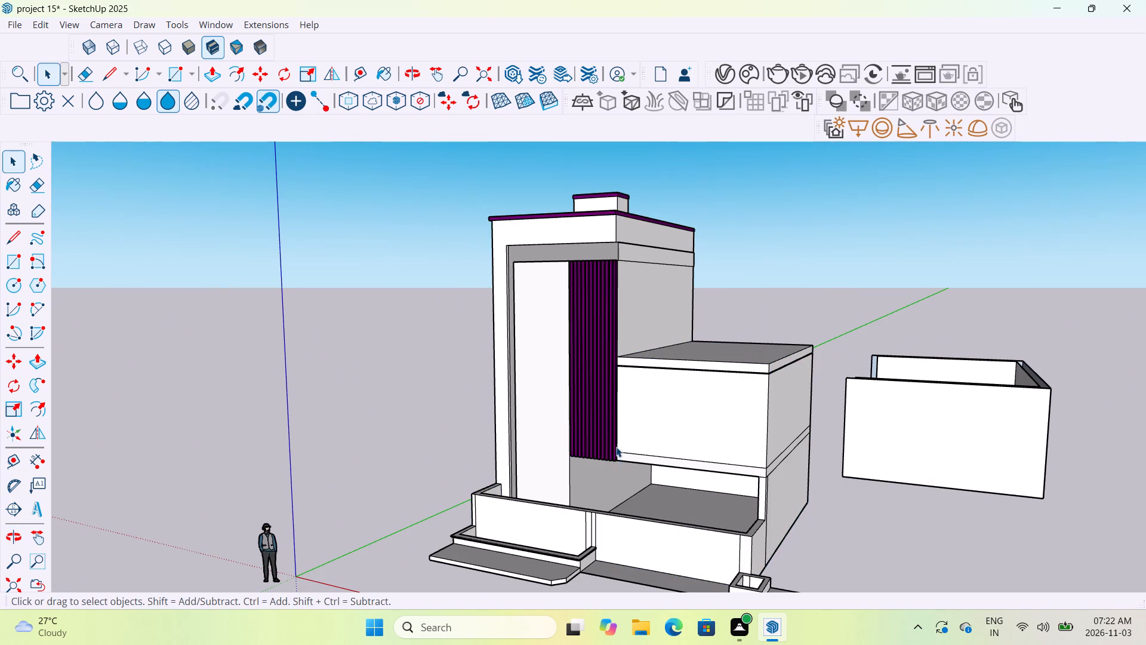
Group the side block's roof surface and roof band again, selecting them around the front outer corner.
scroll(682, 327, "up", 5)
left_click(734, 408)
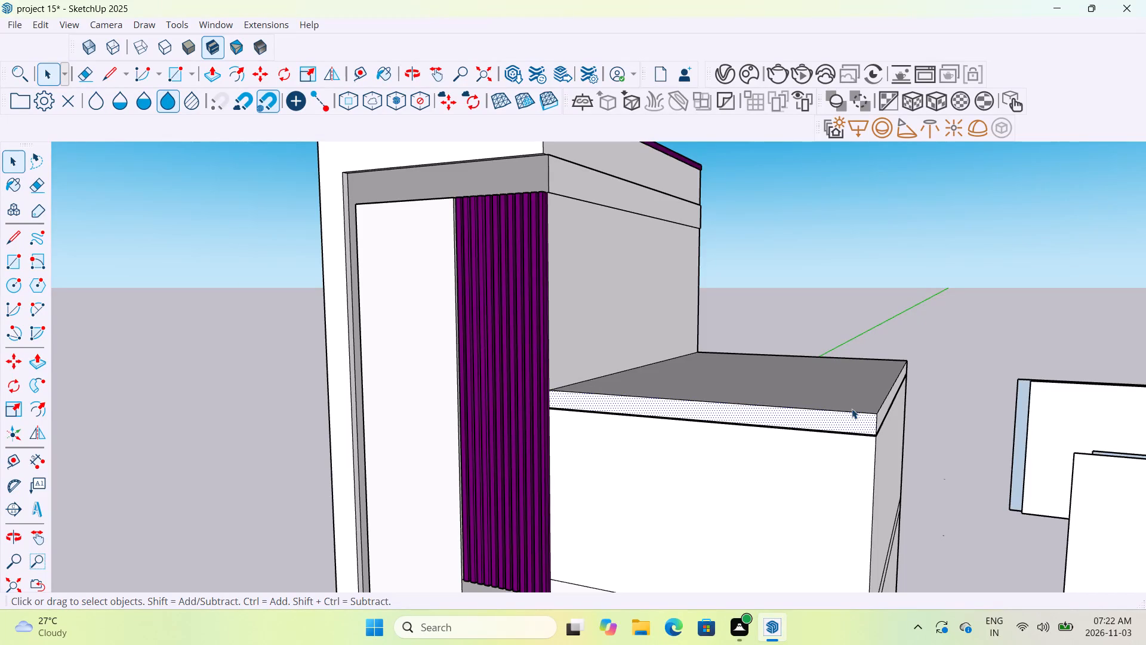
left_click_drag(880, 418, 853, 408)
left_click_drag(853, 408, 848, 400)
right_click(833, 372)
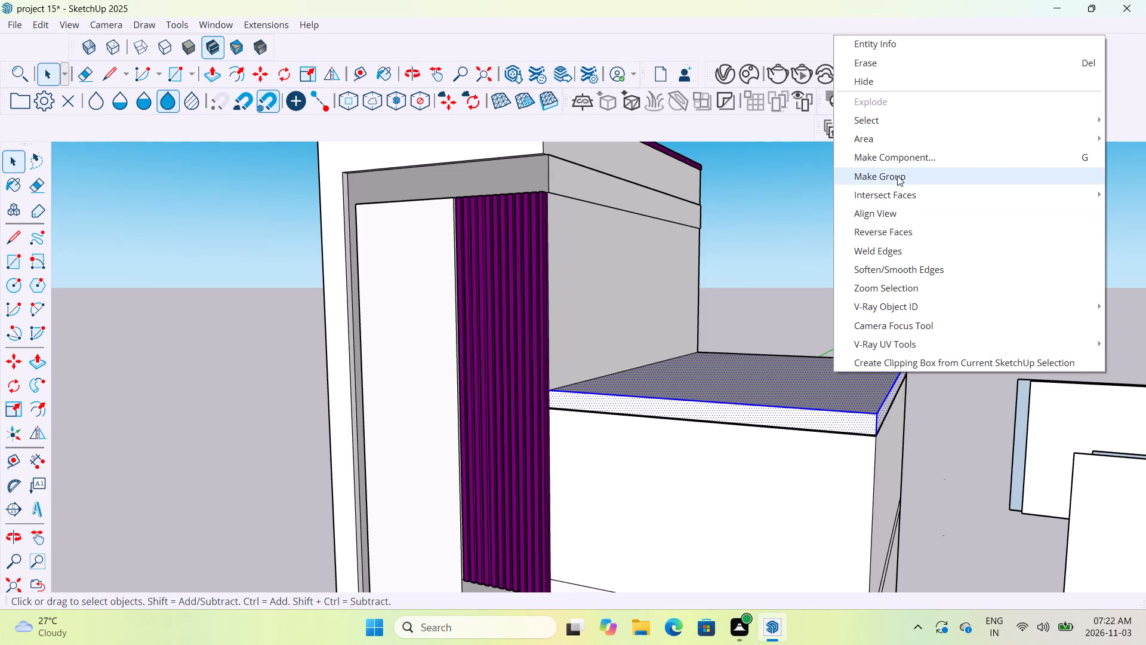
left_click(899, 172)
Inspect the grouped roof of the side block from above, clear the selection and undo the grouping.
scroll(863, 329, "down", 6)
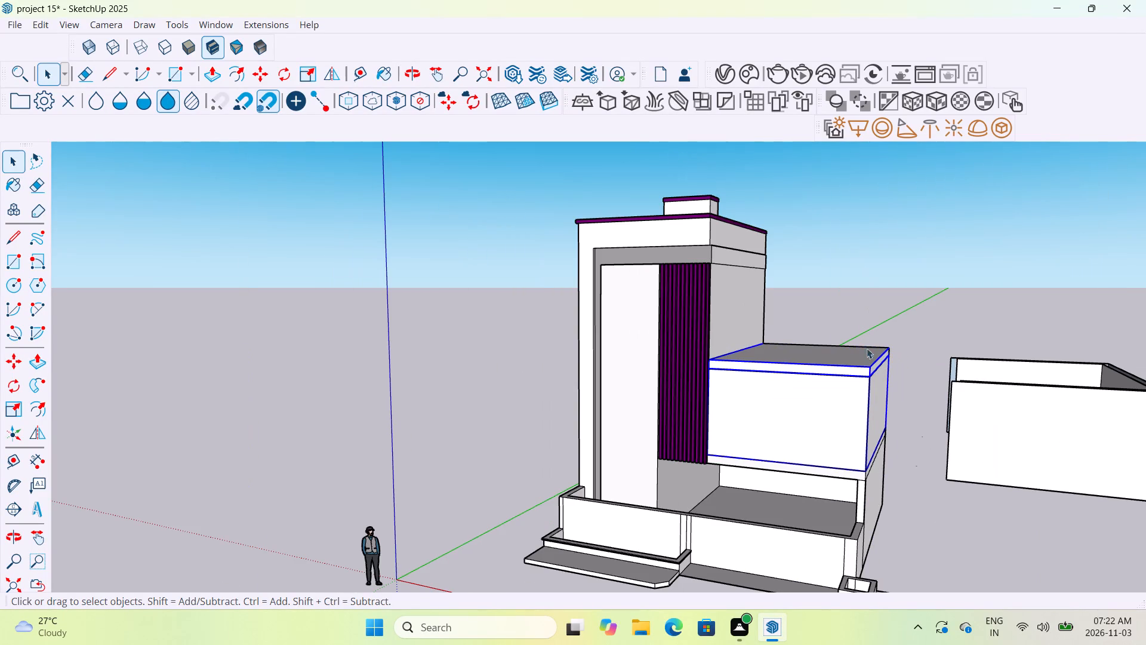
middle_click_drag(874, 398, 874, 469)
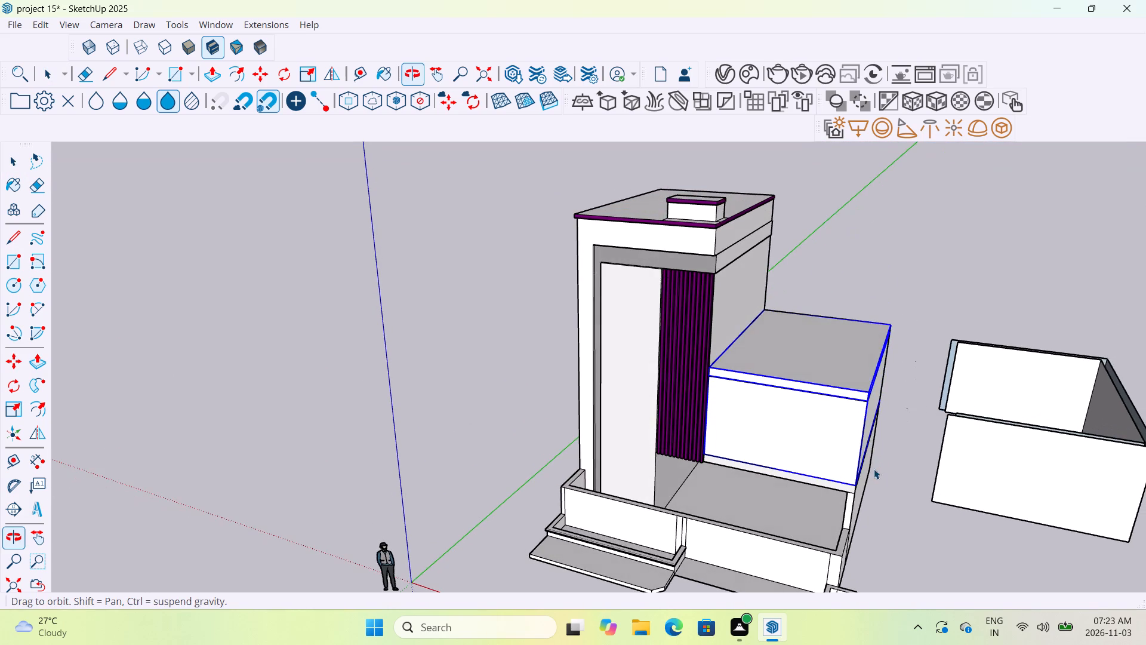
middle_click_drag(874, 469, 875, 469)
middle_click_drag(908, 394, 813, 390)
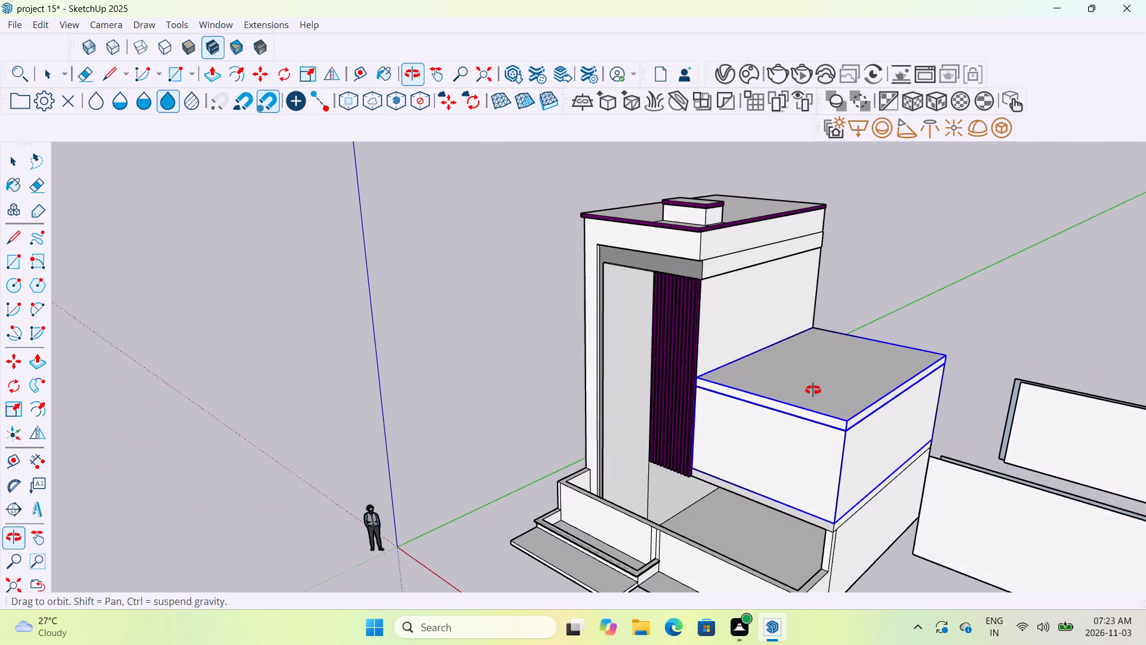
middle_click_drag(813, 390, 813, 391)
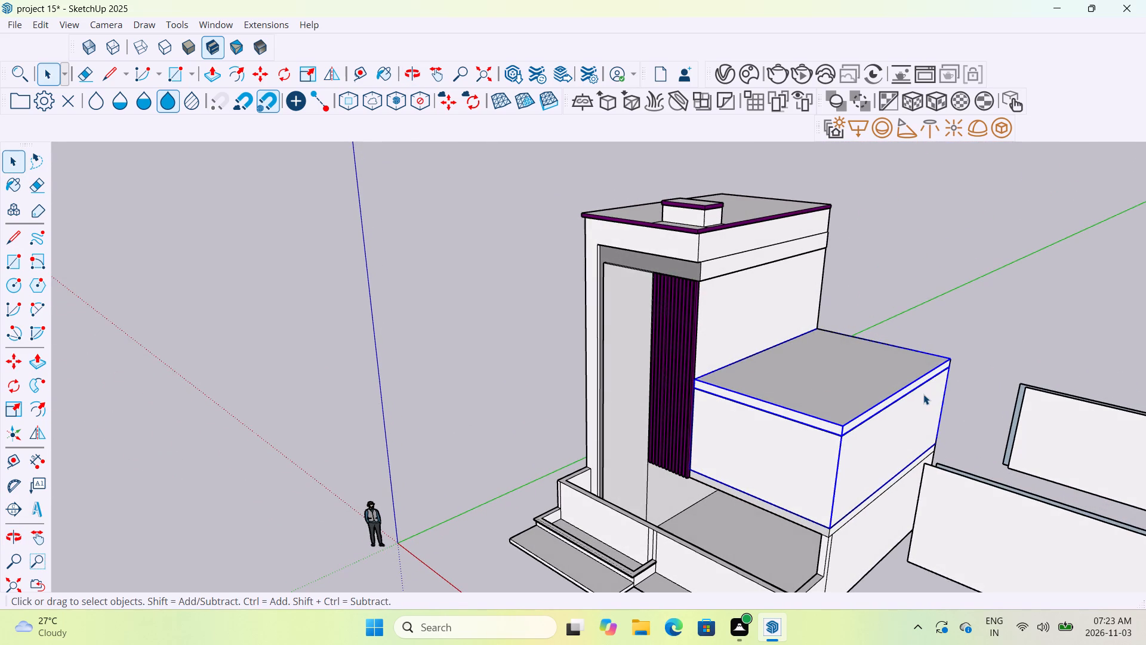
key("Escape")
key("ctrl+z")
Select the side block's roof band faces at the front outer corner above the wall gap and group them.
scroll(807, 434, "up", 10)
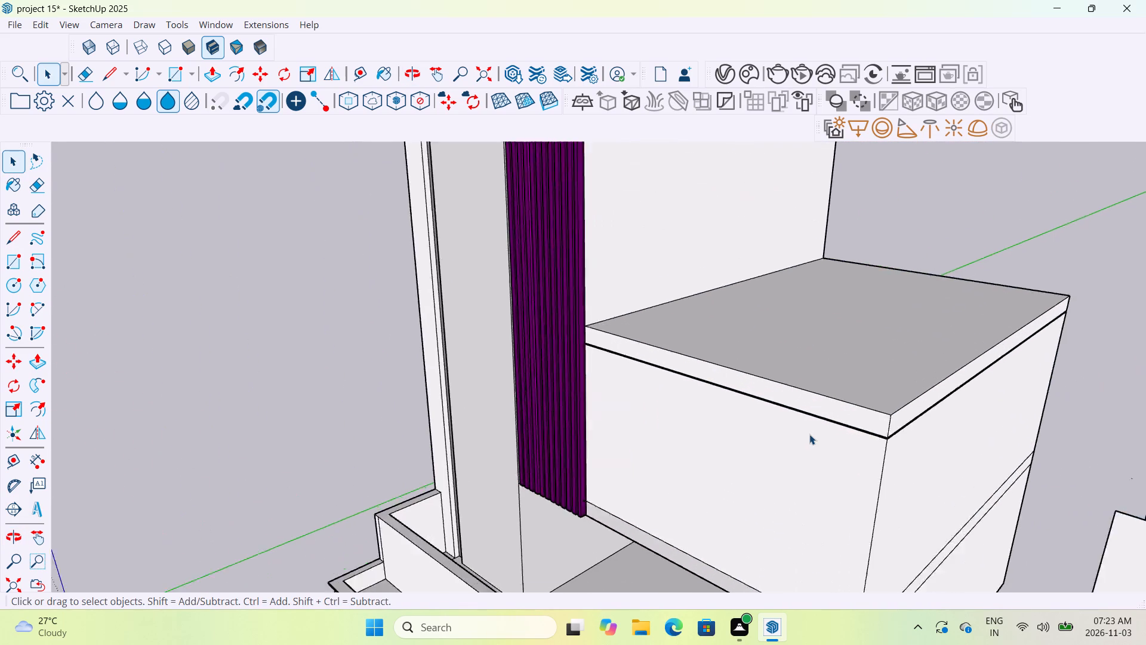
middle_click_drag(811, 434, 848, 348)
scroll(811, 377, "up", 1)
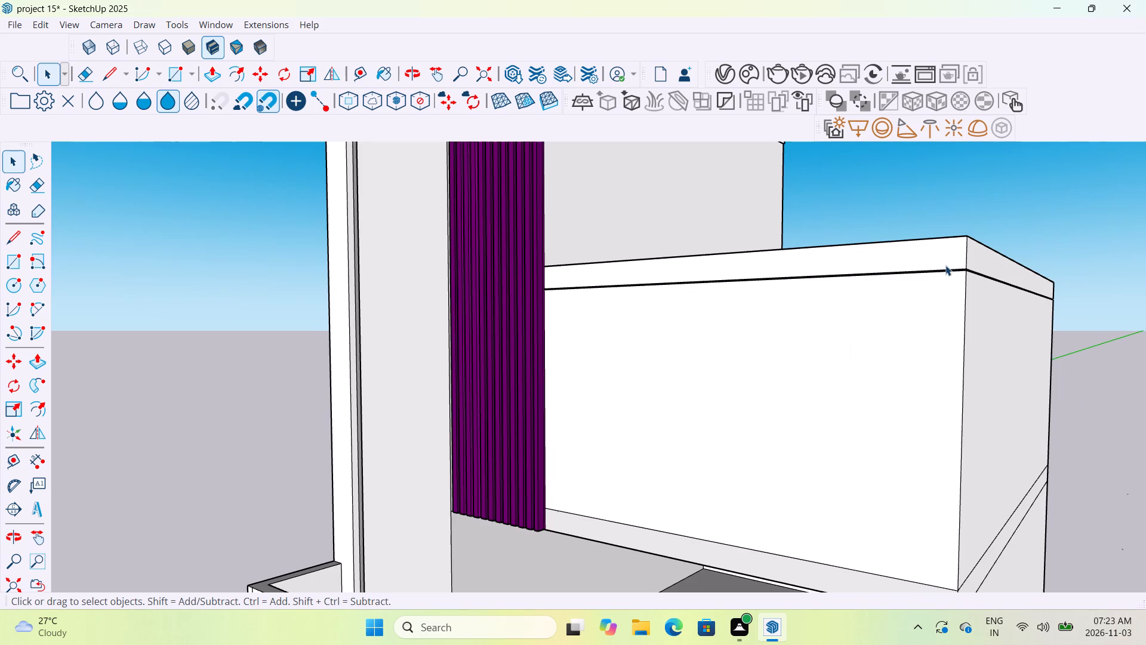
scroll(977, 262, "up", 14)
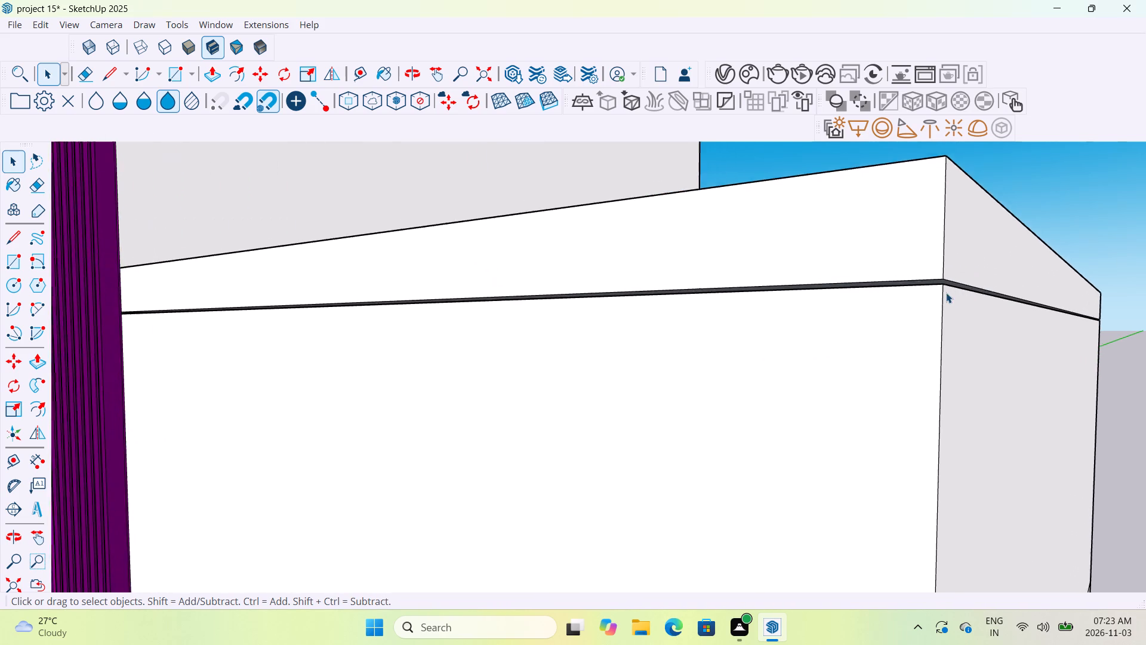
middle_click_drag(946, 293, 954, 354)
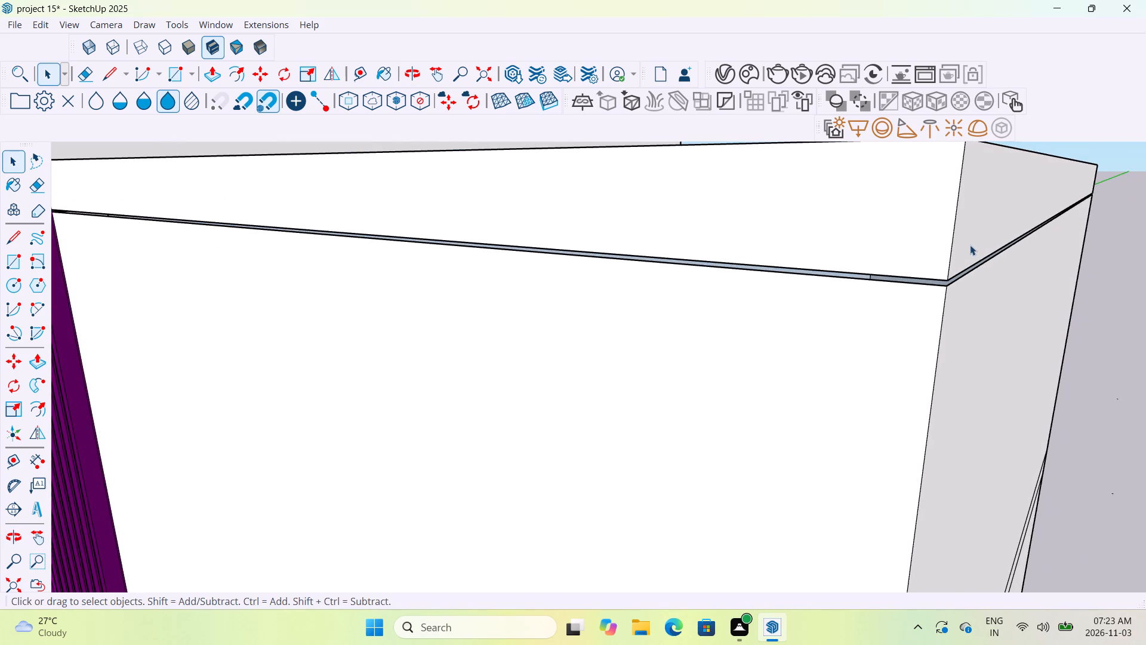
left_click_drag(970, 244, 895, 221)
right_click(895, 221)
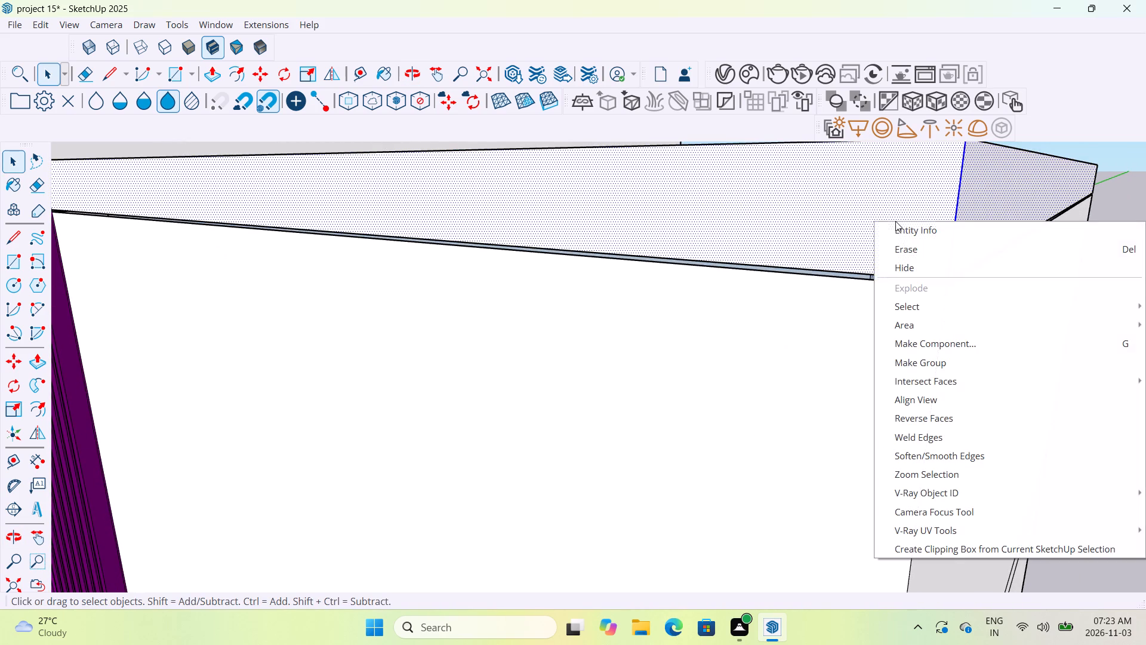
left_click(933, 364)
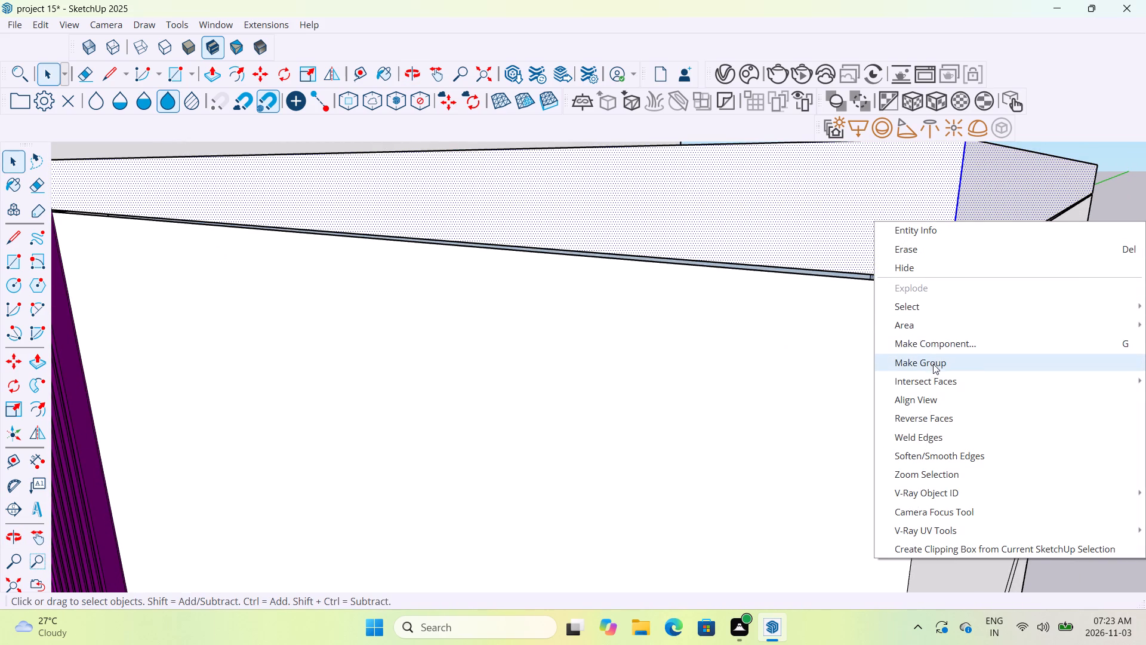
Move the new group down from the band's lower front corner onto the wall's top corner to close the gap.
left_click(944, 276)
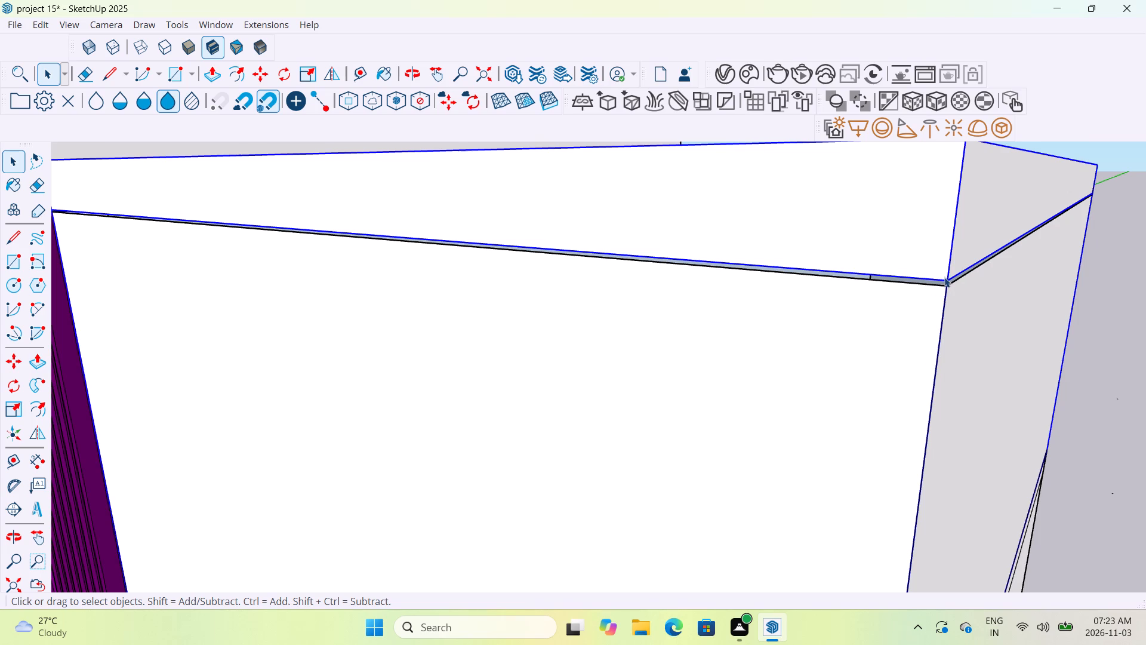
key("m")
left_click(947, 279)
left_click(947, 284)
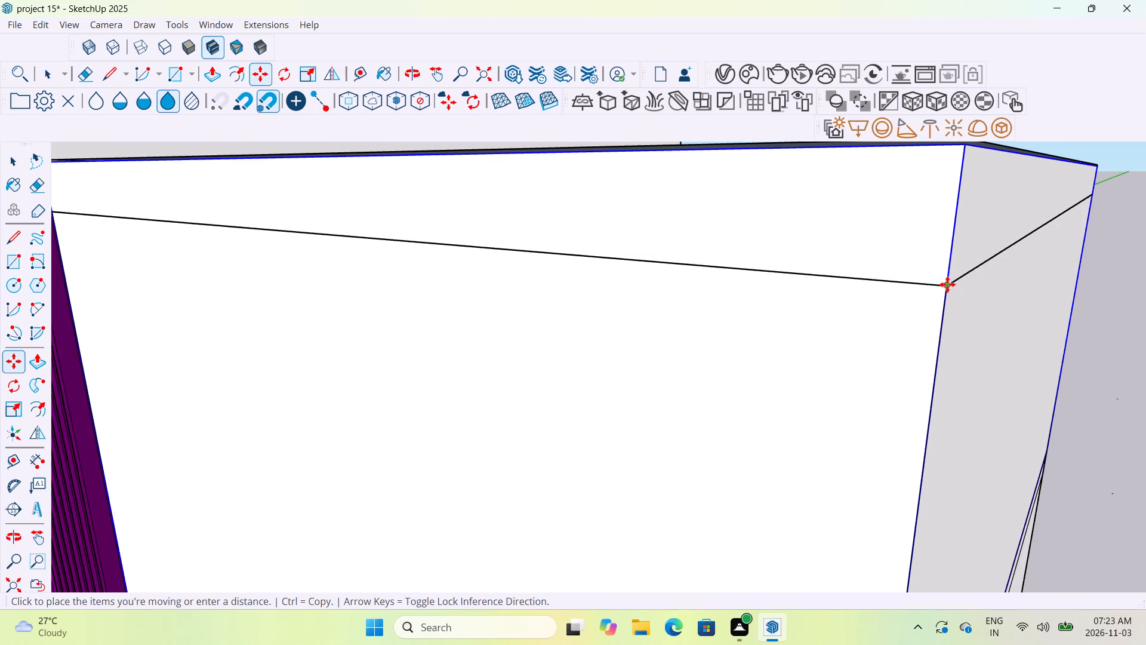
Examine the side block's closed roof joint and the joint between its upper walls and the slab band below.
scroll(947, 285, "down", 12)
scroll(947, 286, "up", 1)
scroll(947, 286, "down", 13)
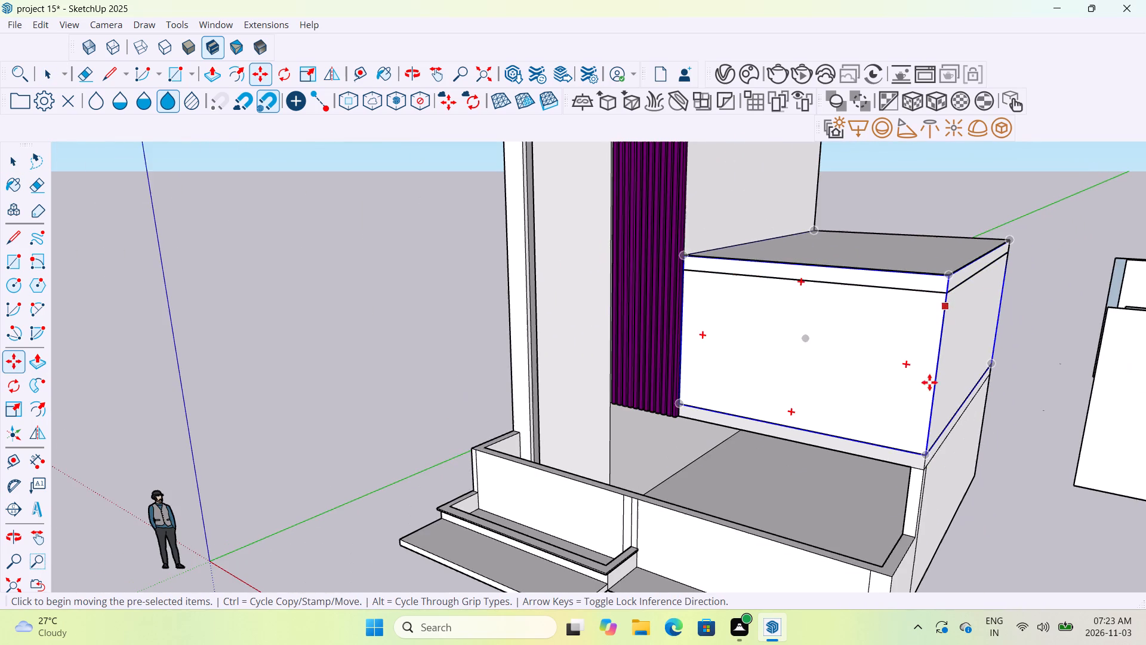
middle_click_drag(936, 388, 960, 271)
scroll(925, 379, "up", 6)
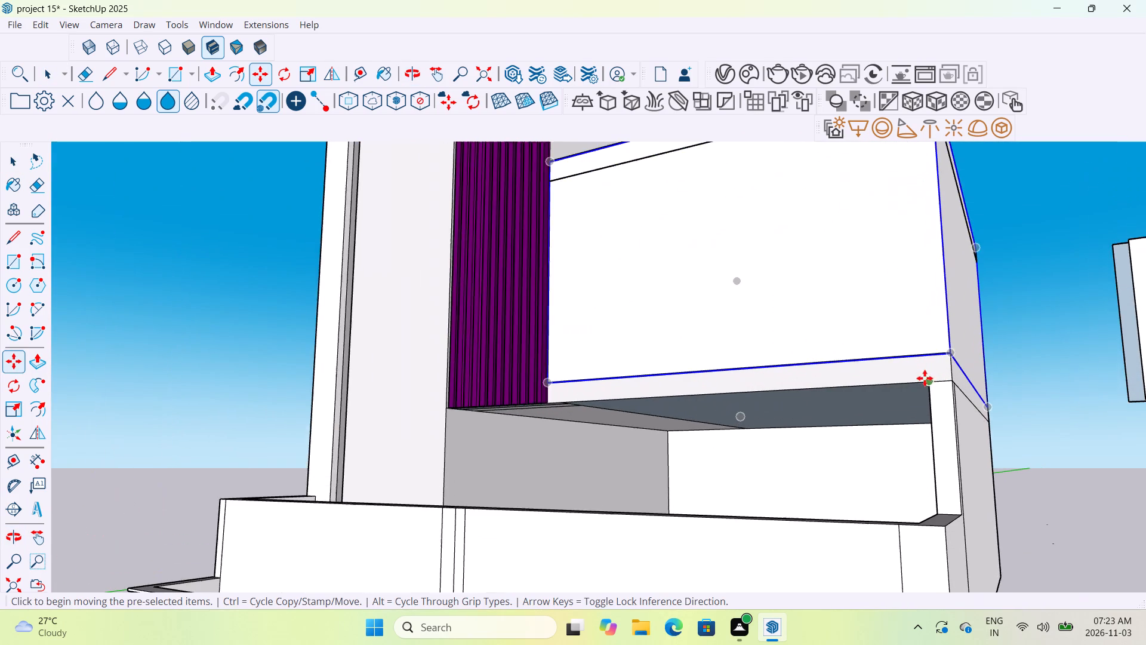
scroll(942, 358, "up", 11)
middle_click_drag(981, 336, 991, 389)
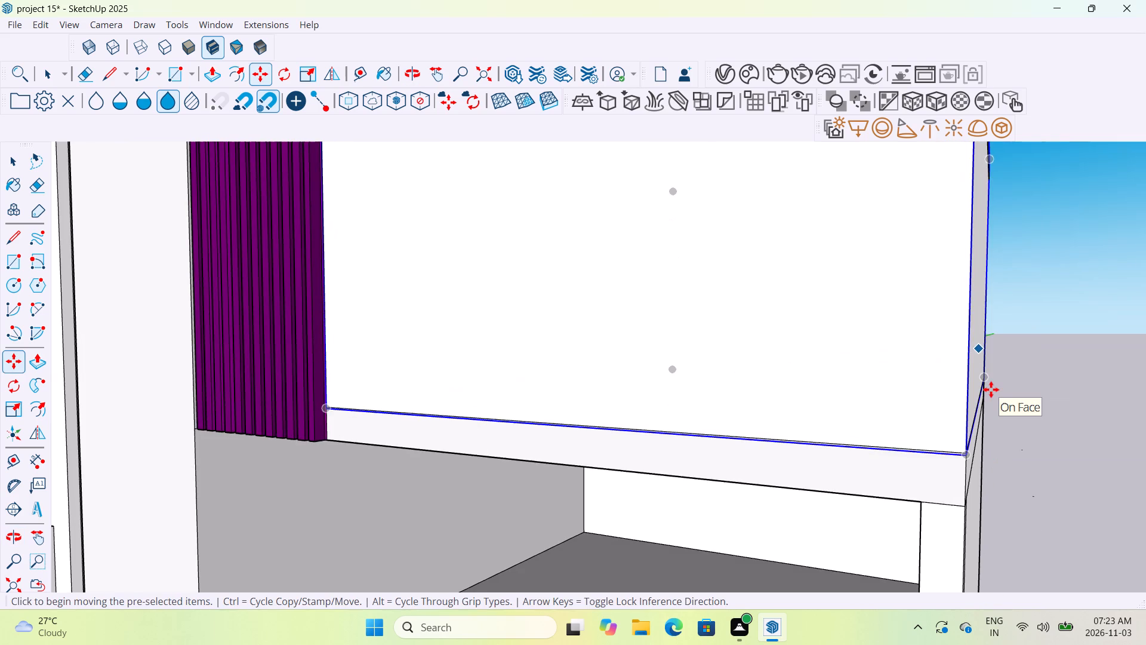
key("Escape")
scroll(965, 454, "up", 6)
middle_click_drag(963, 443, 962, 441)
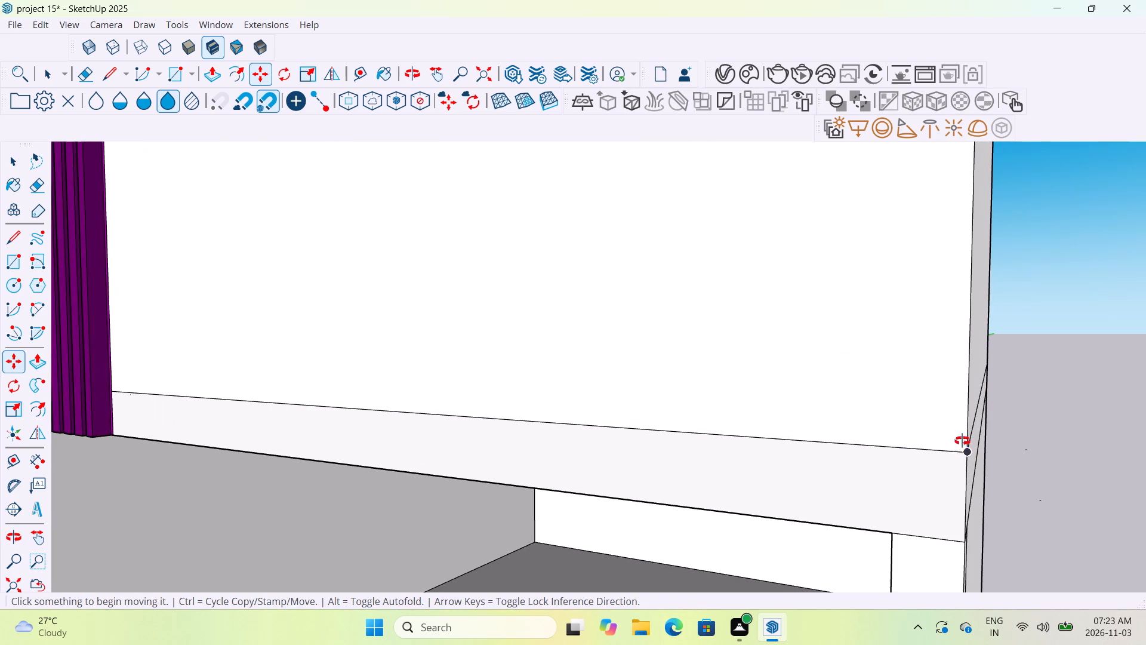
middle_click_drag(962, 441, 969, 411)
scroll(969, 408, "down", 11)
scroll(969, 412, "up", 1)
scroll(969, 411, "down", 1)
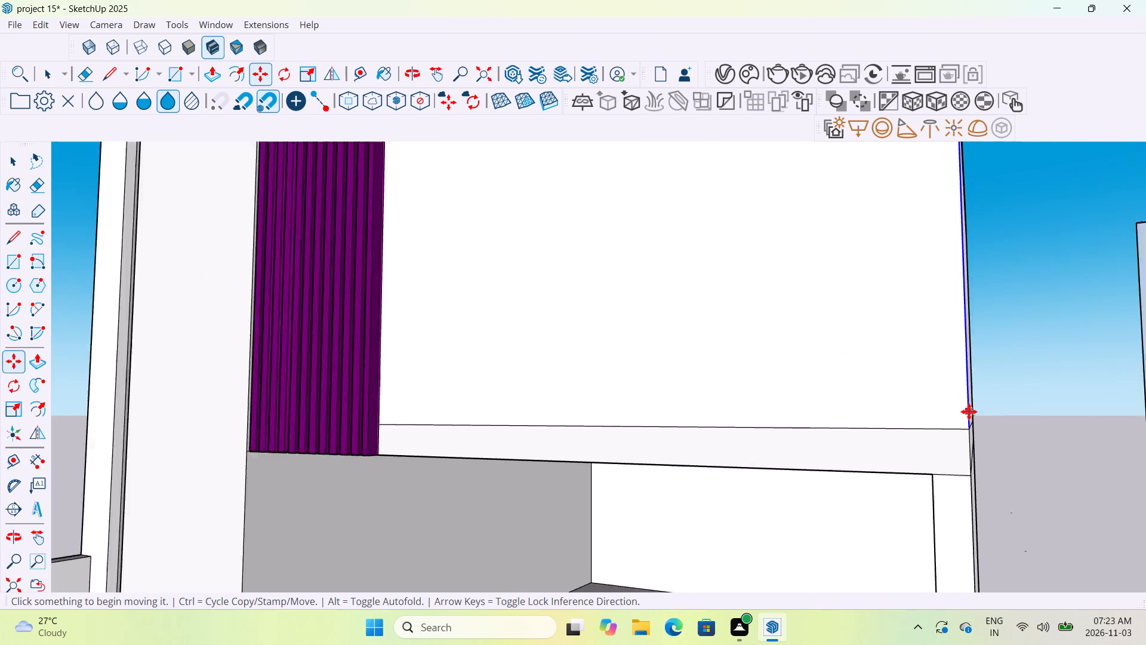
scroll(969, 411, "down", 4)
scroll(969, 391, "up", 1)
scroll(969, 391, "down", 3)
scroll(954, 191, "up", 6)
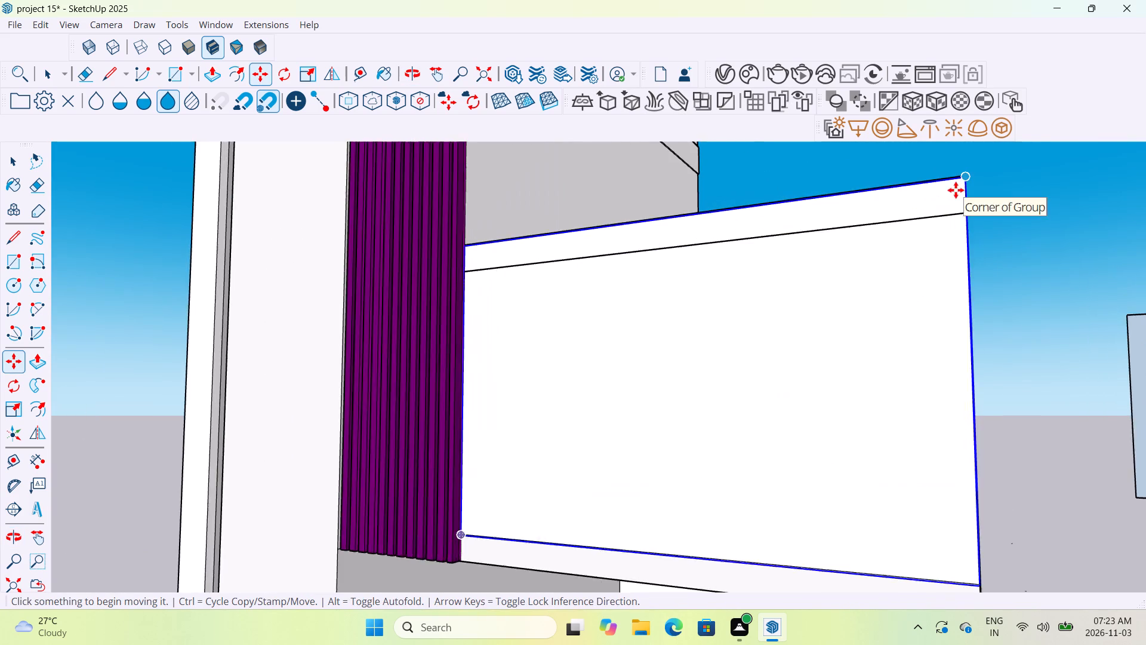
scroll(956, 190, "up", 6)
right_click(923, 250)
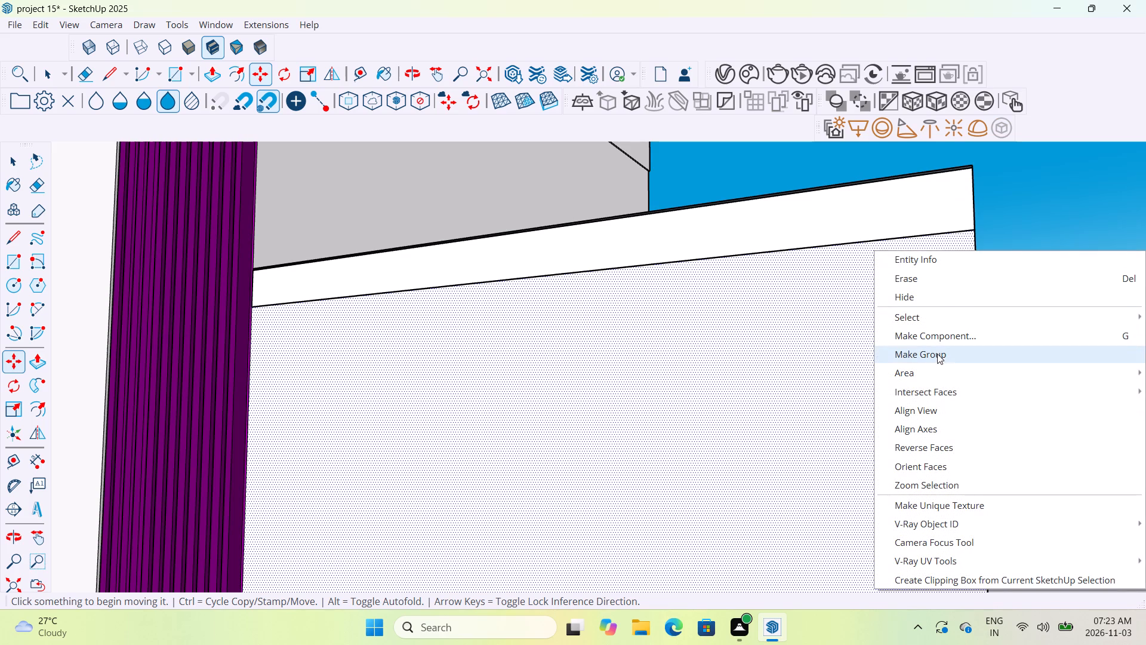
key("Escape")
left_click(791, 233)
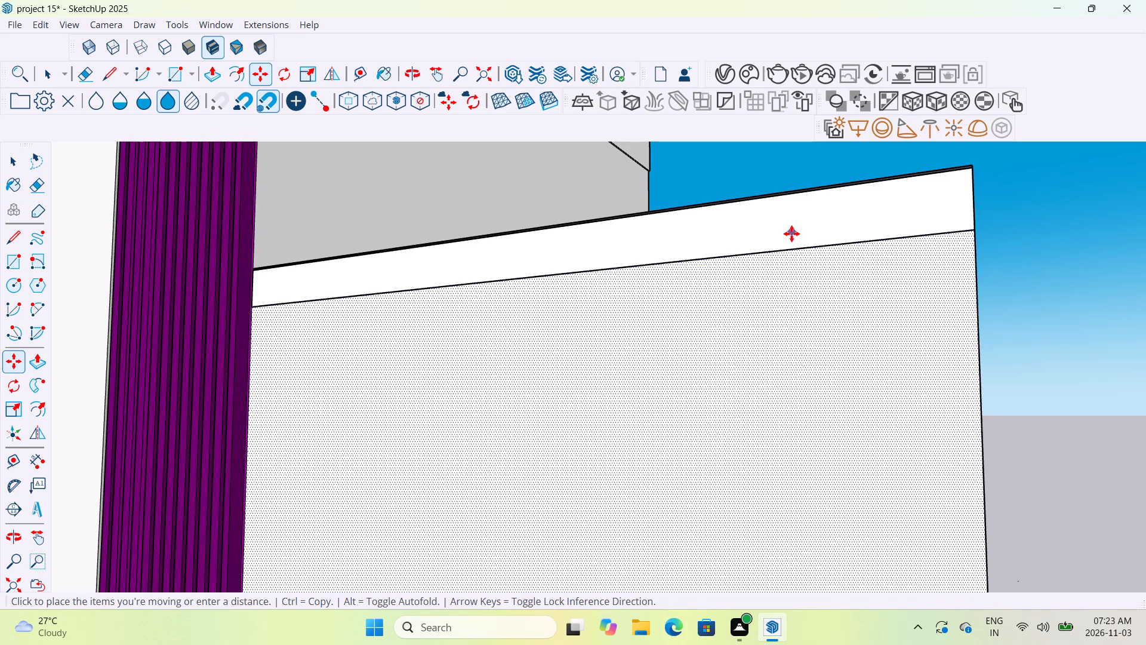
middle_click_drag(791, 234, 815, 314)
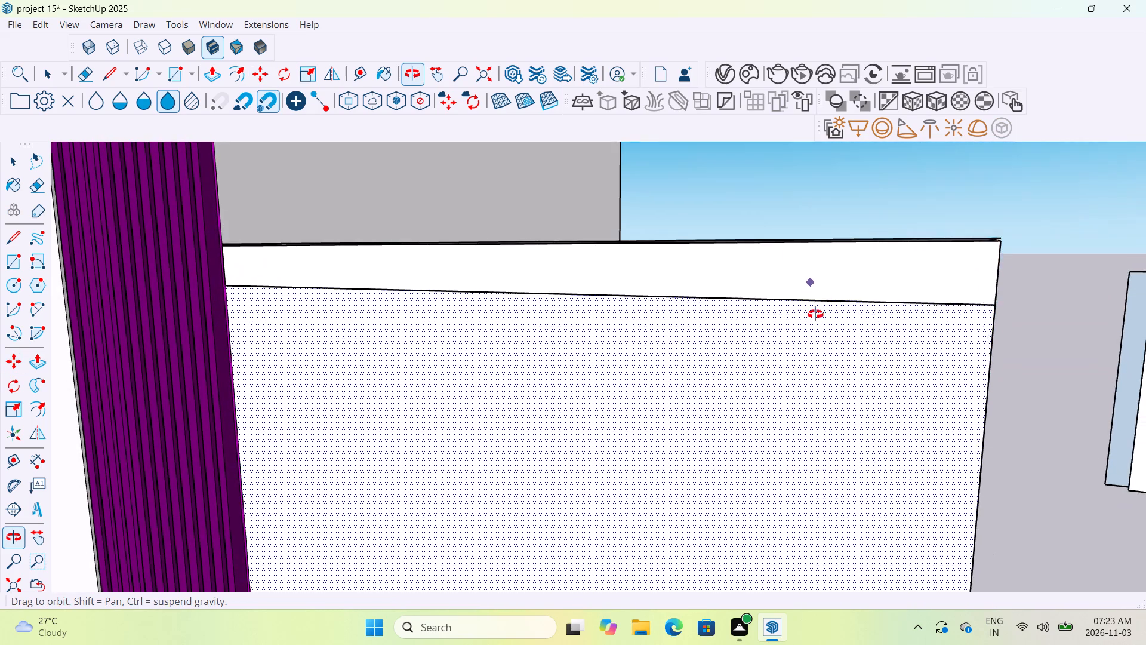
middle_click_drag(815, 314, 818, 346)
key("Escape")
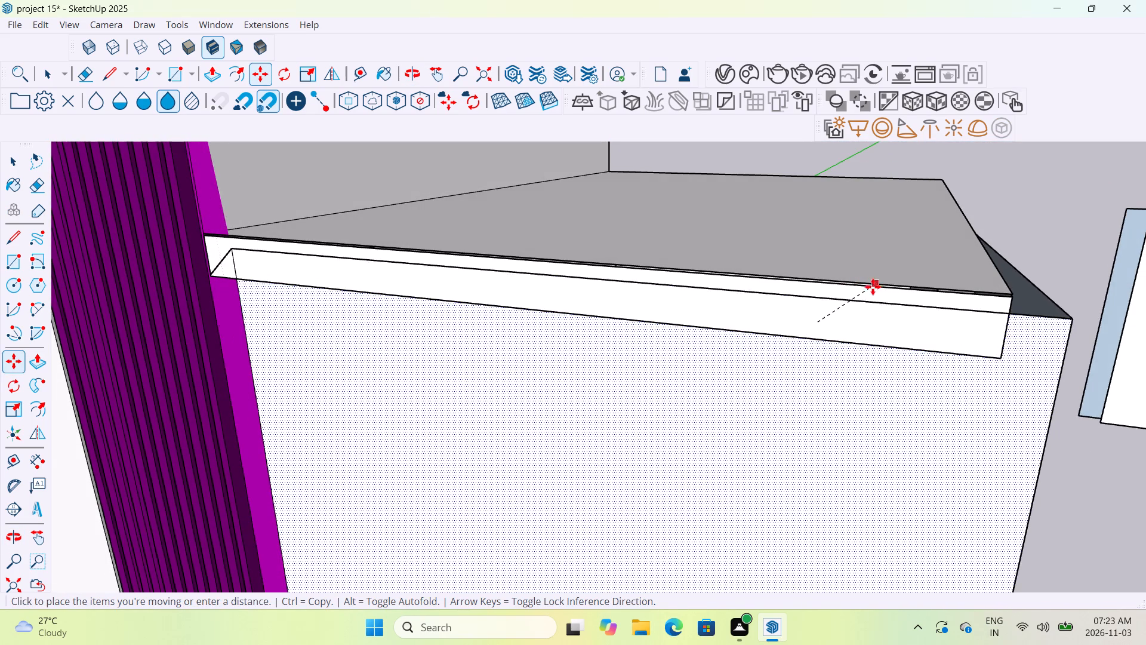
Undo the last move of the side block's roof band group and clear the selection.
middle_click_drag(939, 275, 916, 348)
scroll(916, 348, "up", 5)
middle_click_drag(916, 348, 914, 324)
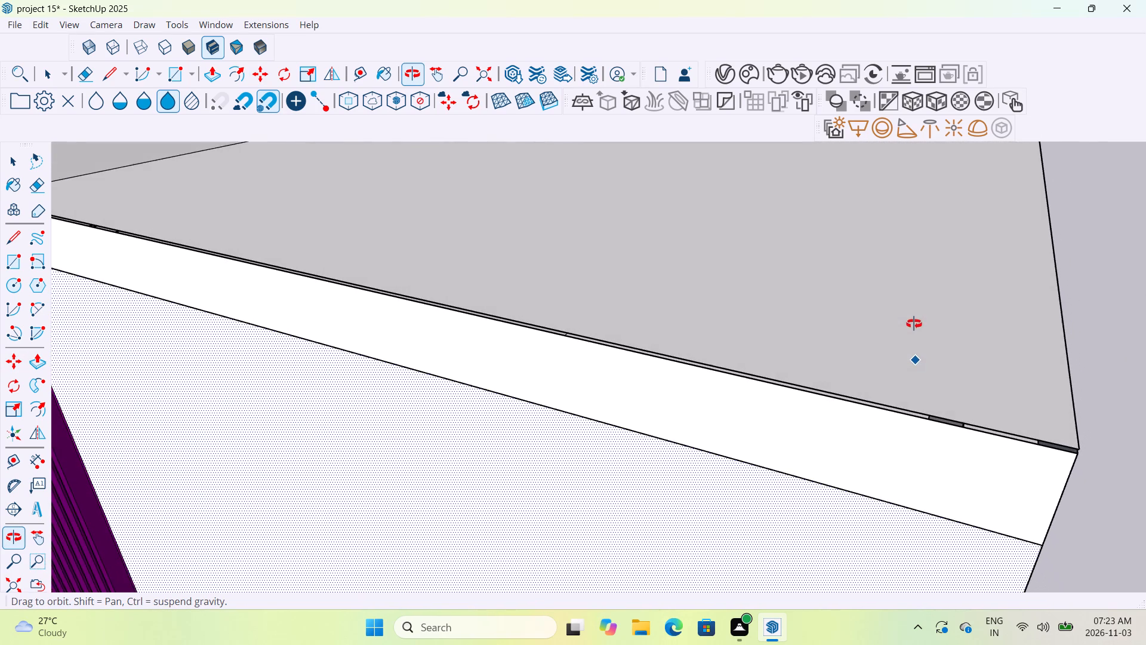
middle_click_drag(914, 324, 921, 373)
key("ctrl+z")
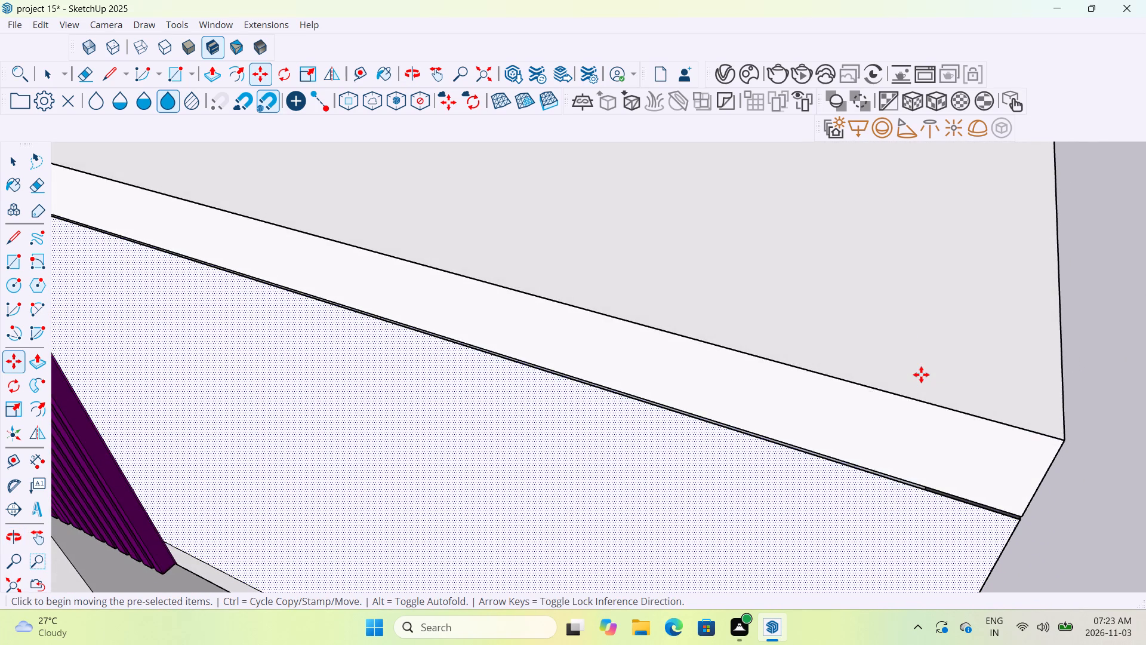
scroll(921, 374, "down", 6)
middle_click_drag(991, 478, 987, 475)
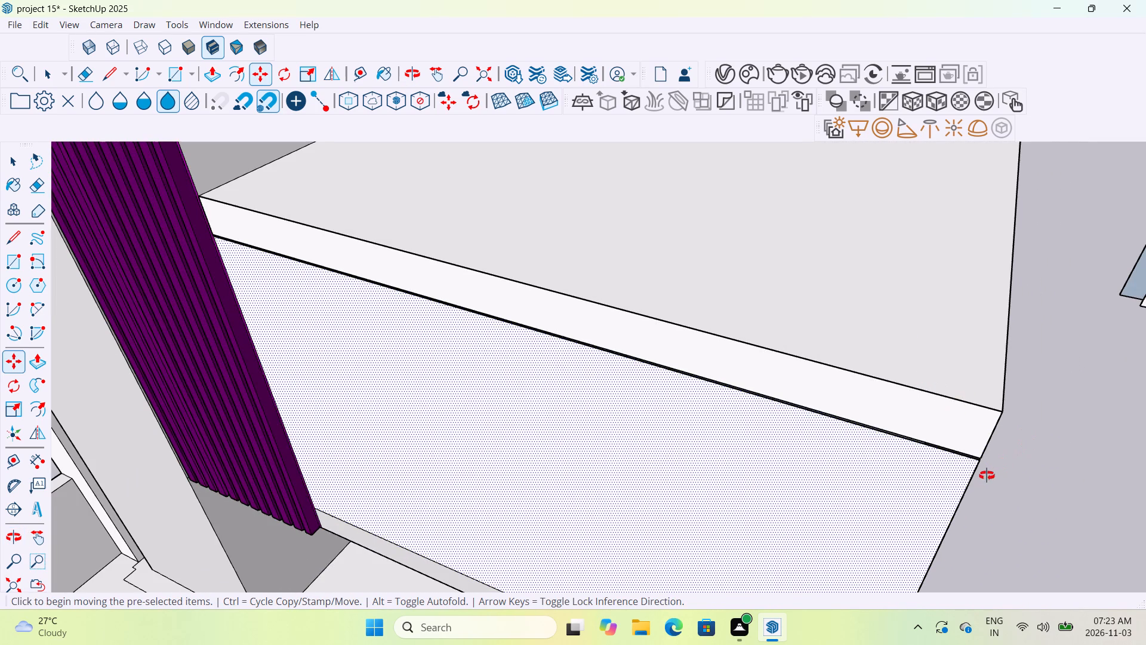
middle_click_drag(987, 475, 941, 445)
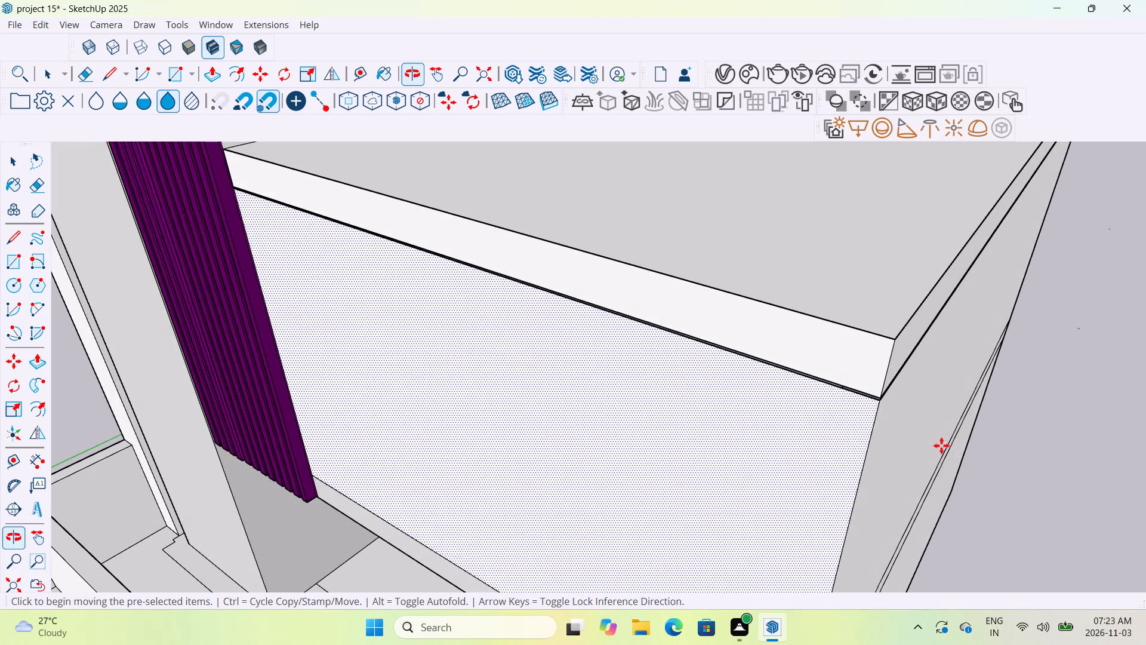
key("Escape")
key("Escape")
key("Escape")
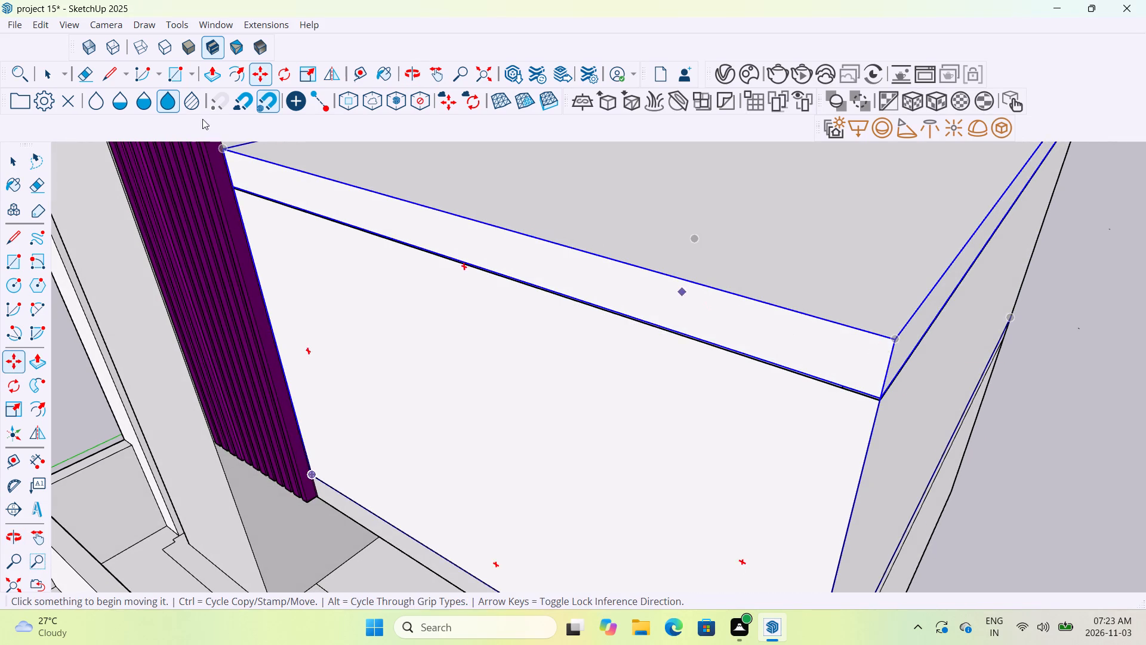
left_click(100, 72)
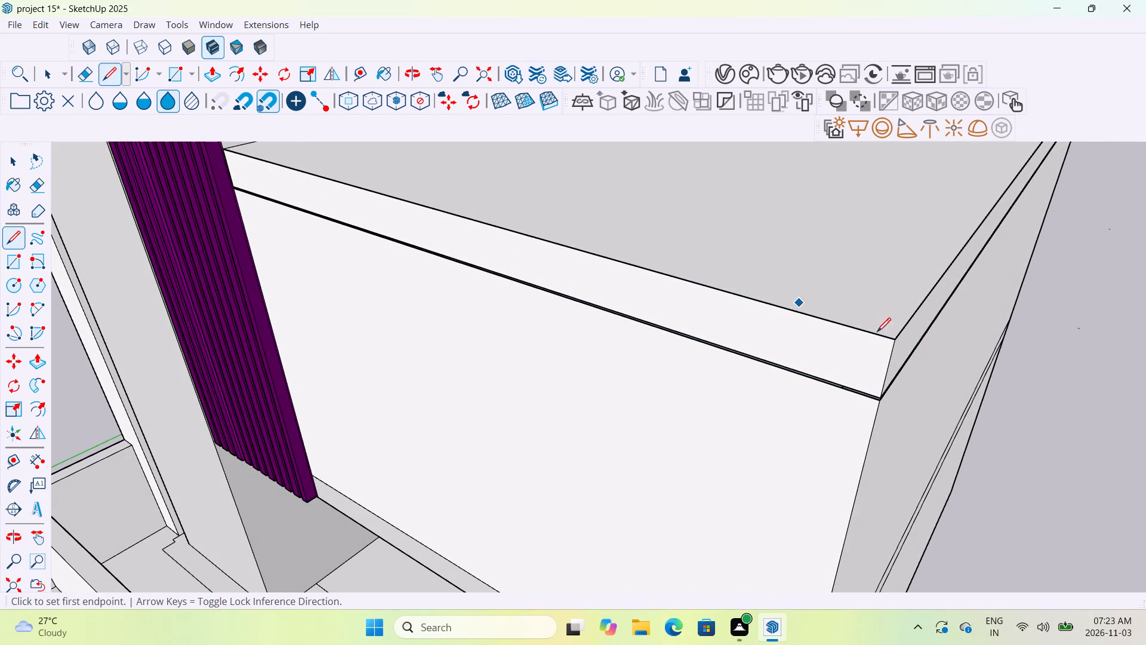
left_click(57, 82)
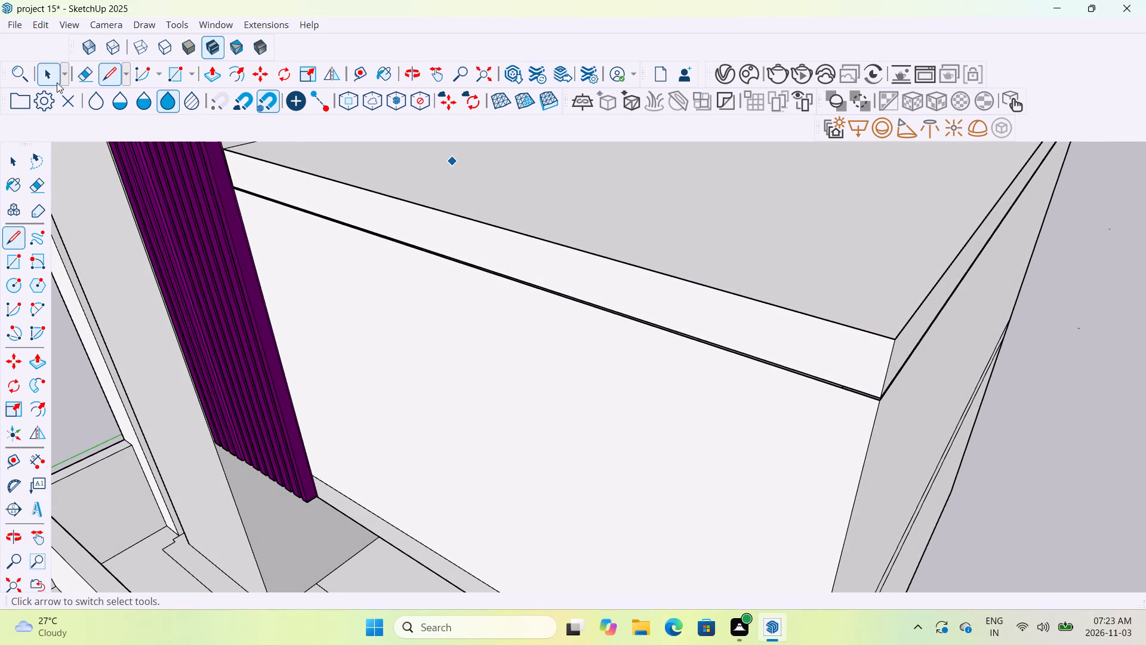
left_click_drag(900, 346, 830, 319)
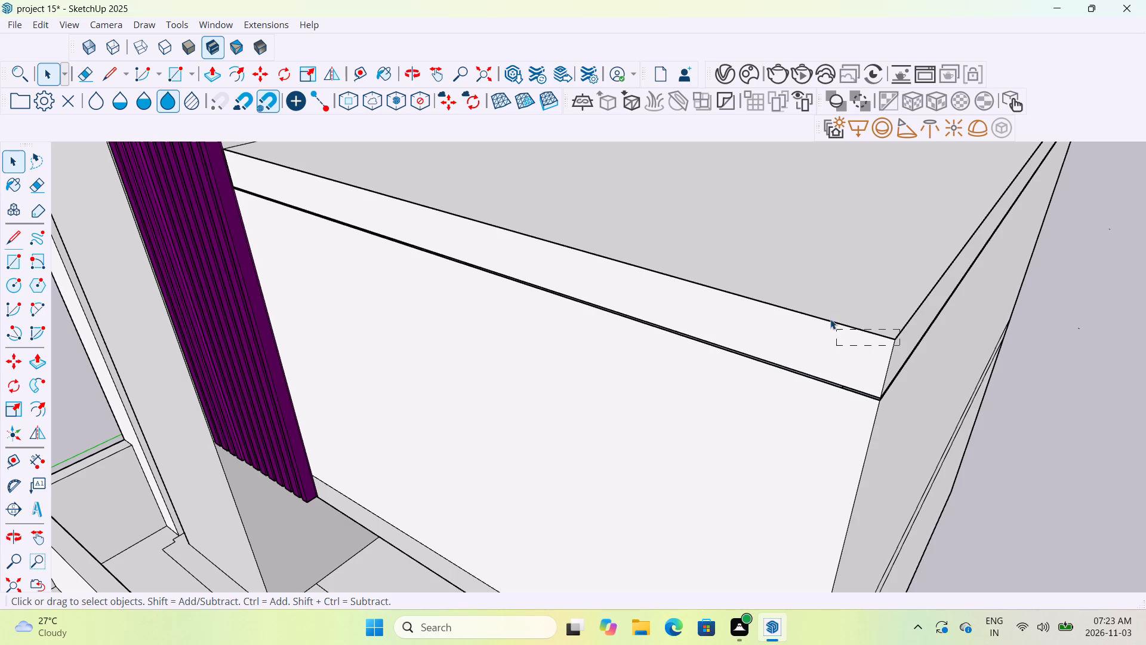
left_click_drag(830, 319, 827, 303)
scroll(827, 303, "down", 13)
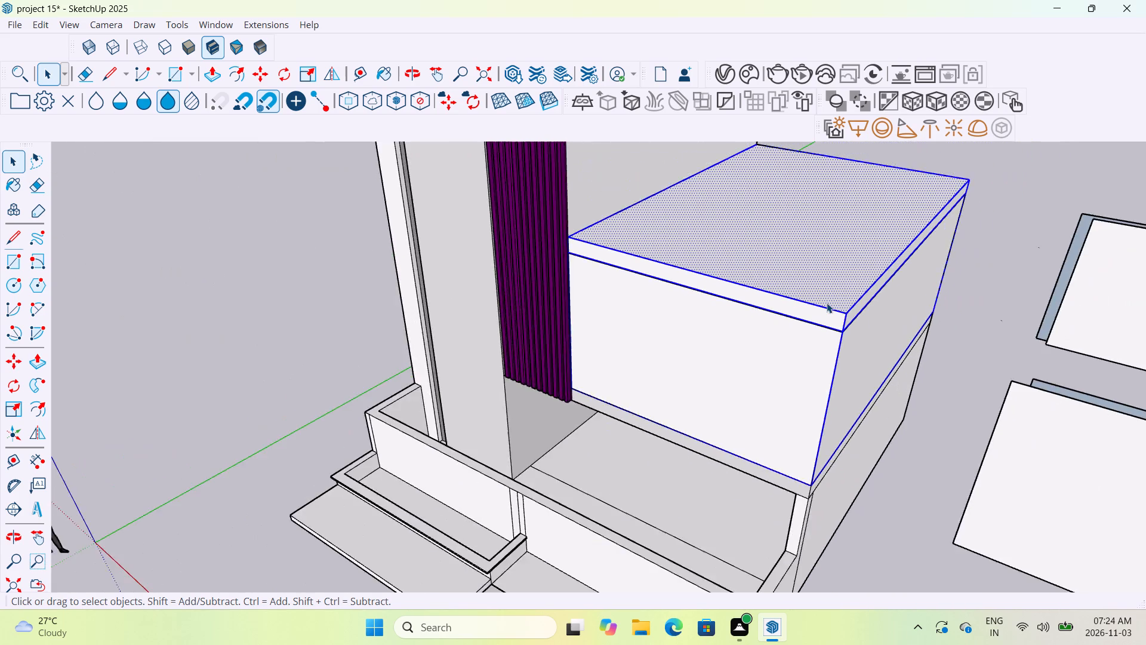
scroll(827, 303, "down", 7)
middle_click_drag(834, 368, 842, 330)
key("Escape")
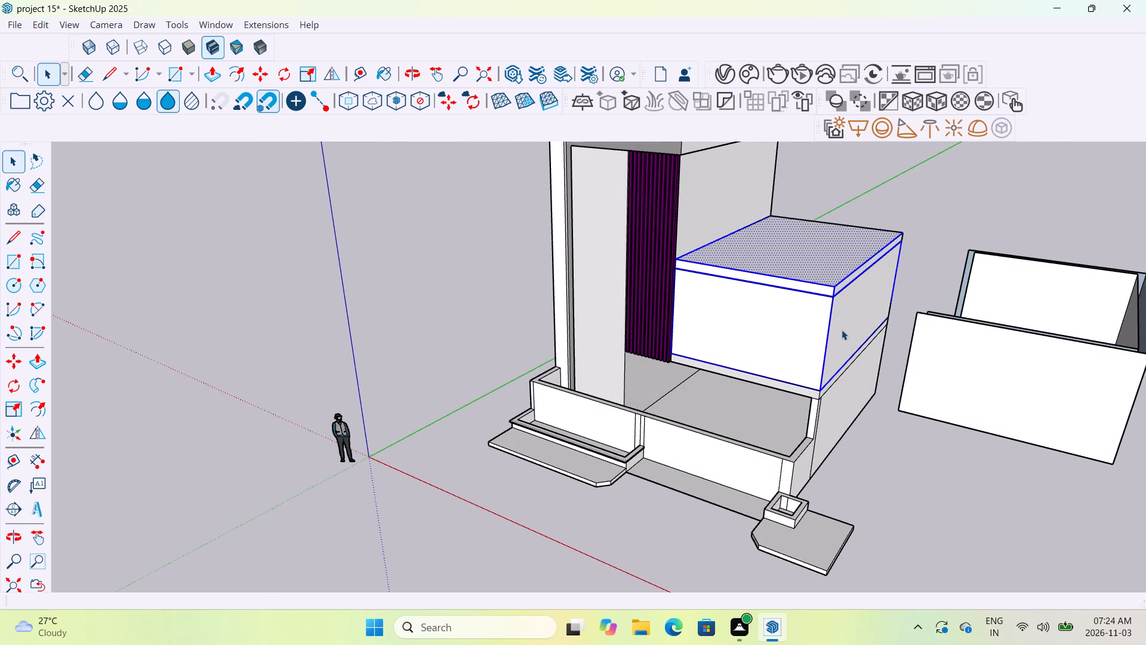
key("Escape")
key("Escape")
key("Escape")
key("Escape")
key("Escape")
Check how the side block's roof band, roof face and walls are grouped by picking each one separately.
scroll(833, 293, "up", 9)
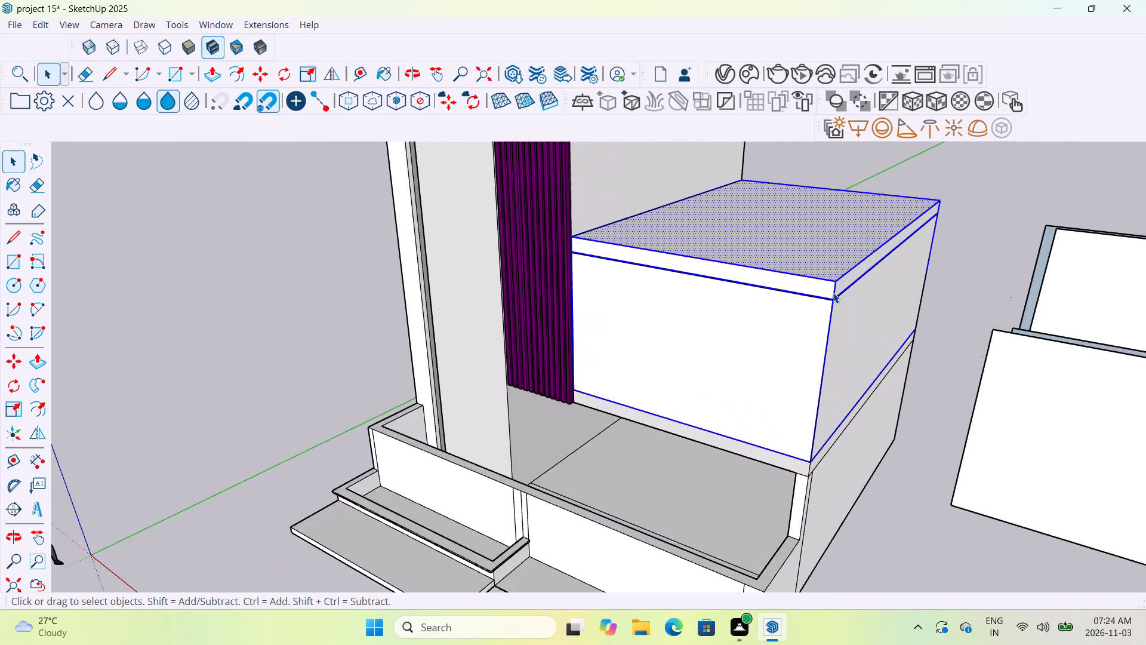
scroll(833, 293, "up", 2)
left_click(803, 285)
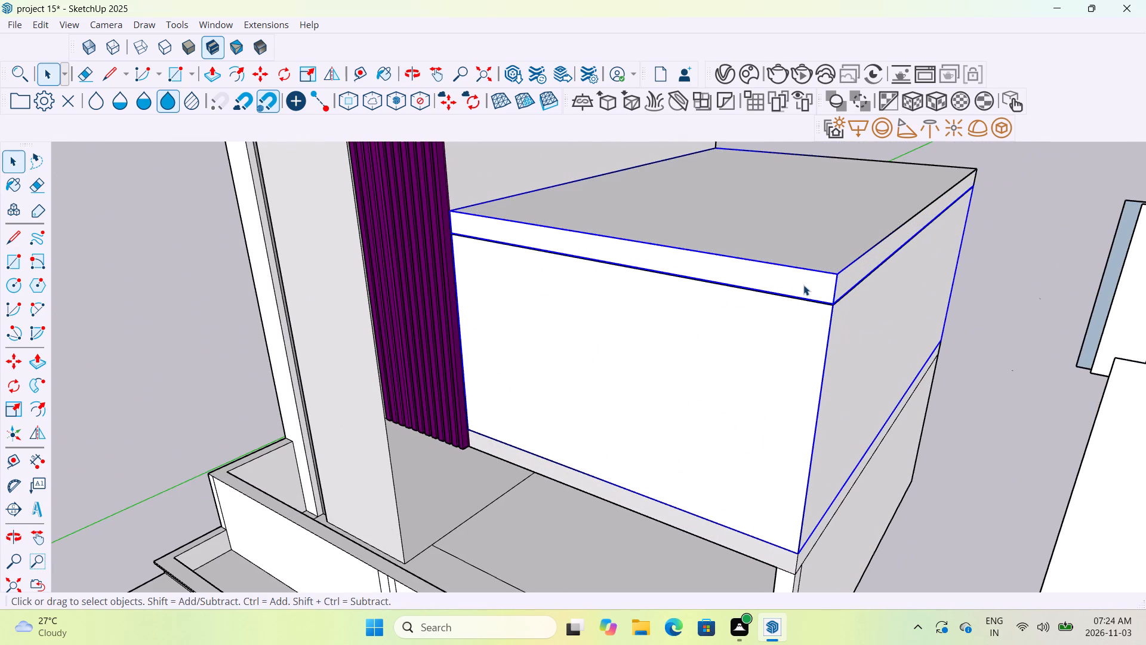
left_click(803, 285)
key("Escape")
key("Escape")
key("Escape")
key("Escape")
key("Escape")
key("Escape")
key("Escape")
key("Escape")
key("Escape")
key("Escape")
key("Escape")
key("Escape")
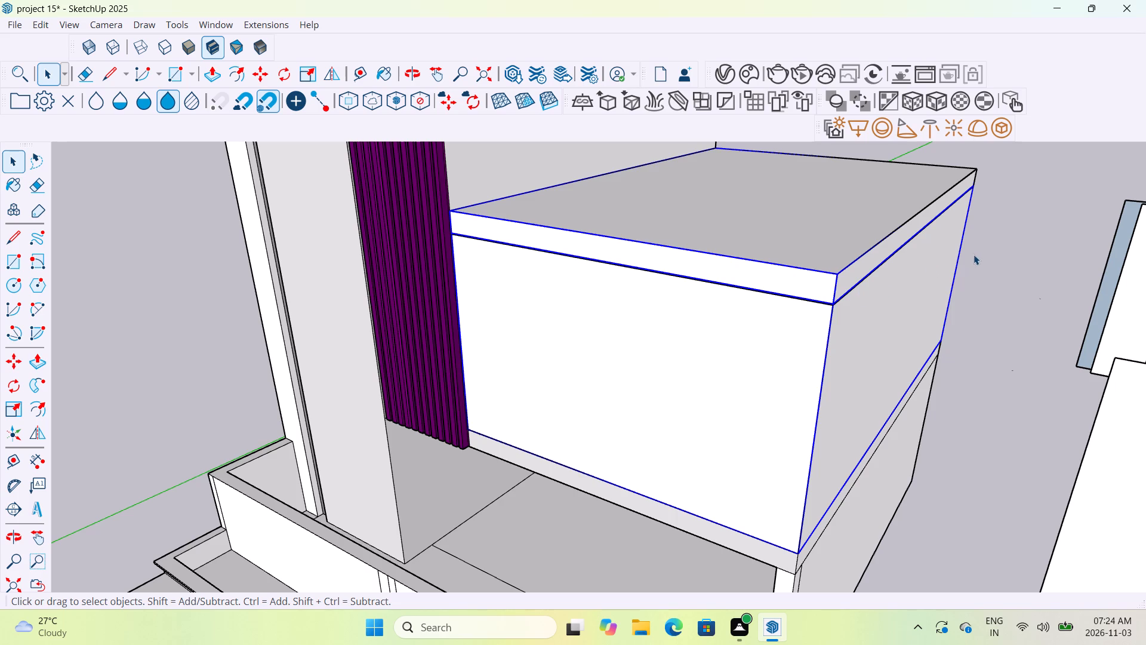
left_click(977, 254)
left_click(889, 241)
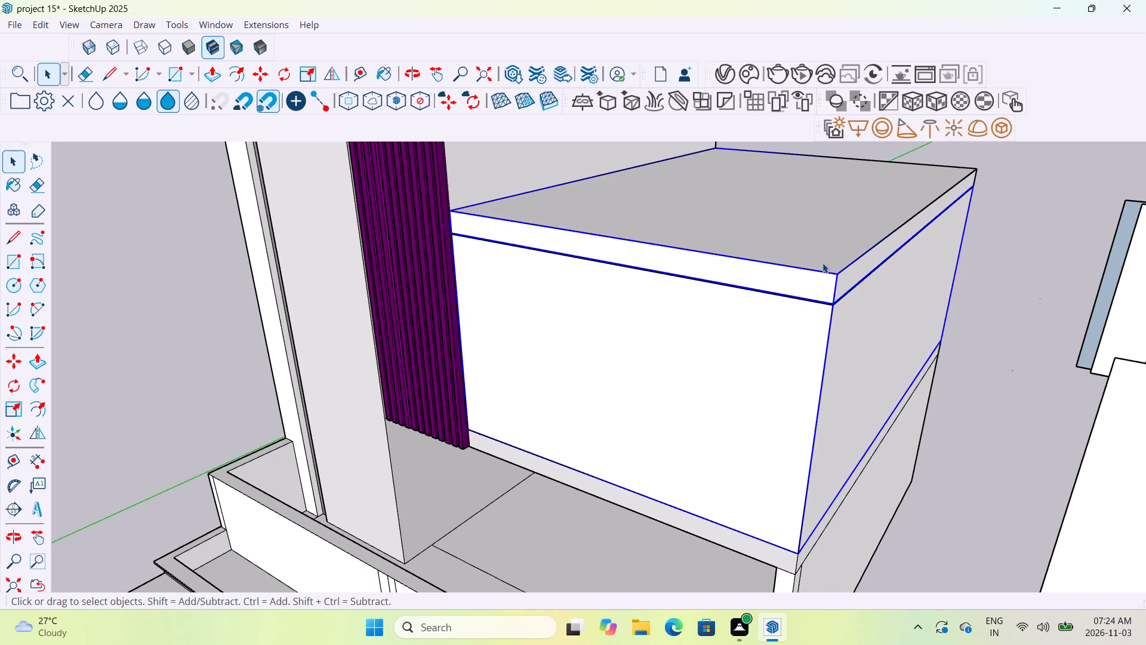
right_click(822, 263)
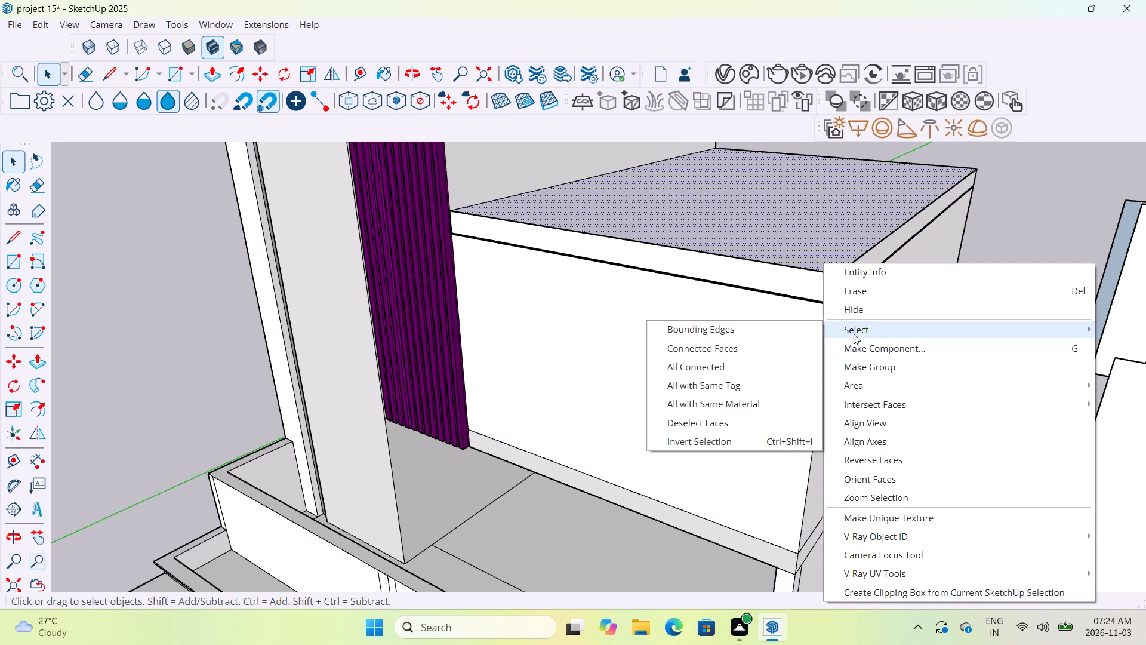
key("Escape")
left_click(729, 364)
right_click(729, 365)
key("Escape")
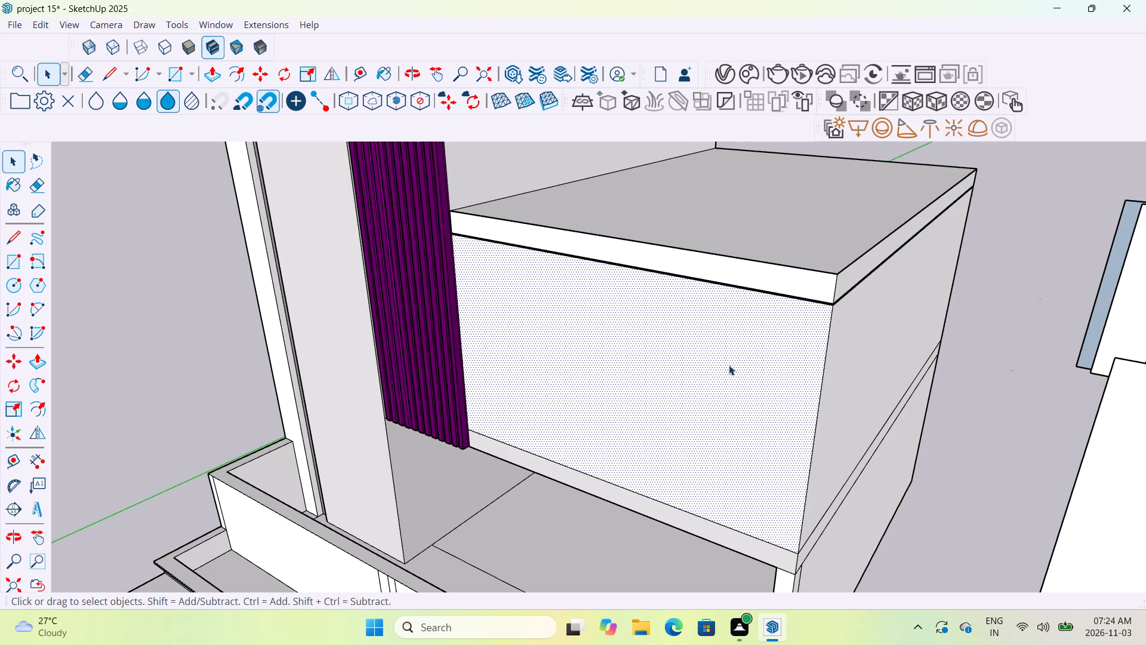
left_click(859, 385)
Explode the roof band group of the side block.
left_click(860, 271)
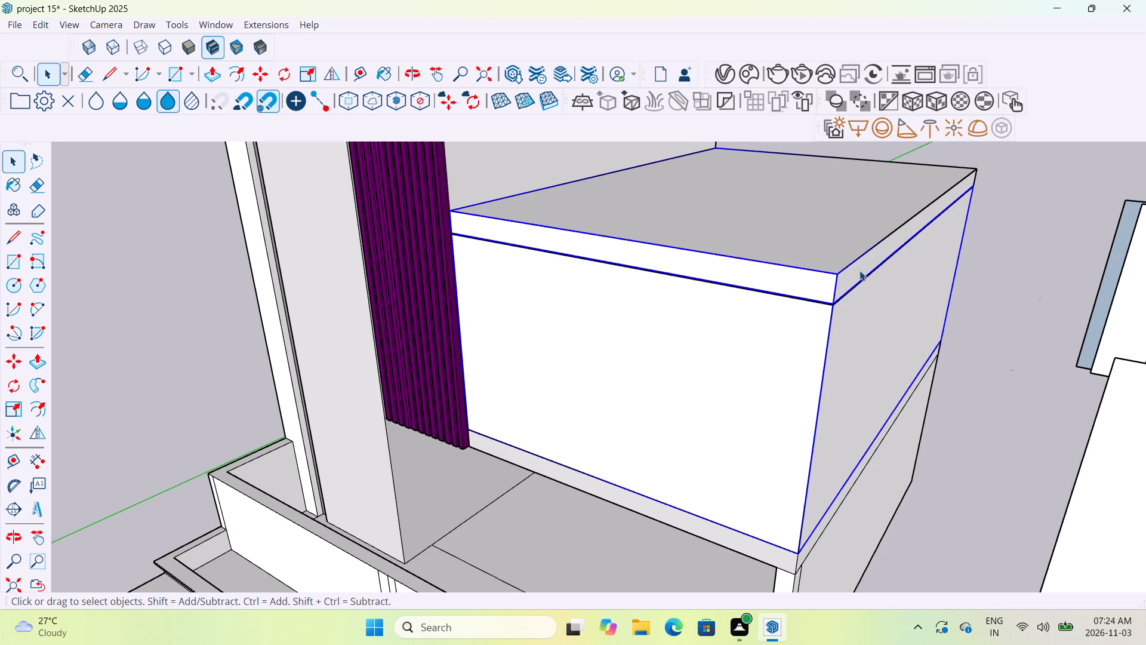
right_click(860, 271)
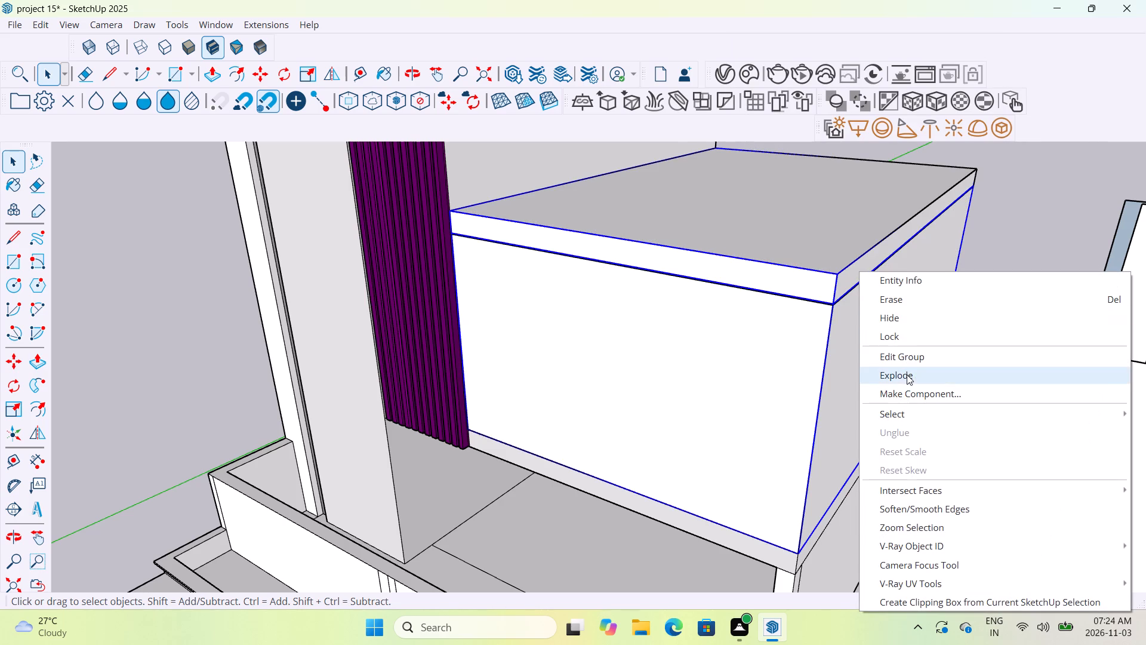
left_click(907, 374)
right_click(882, 261)
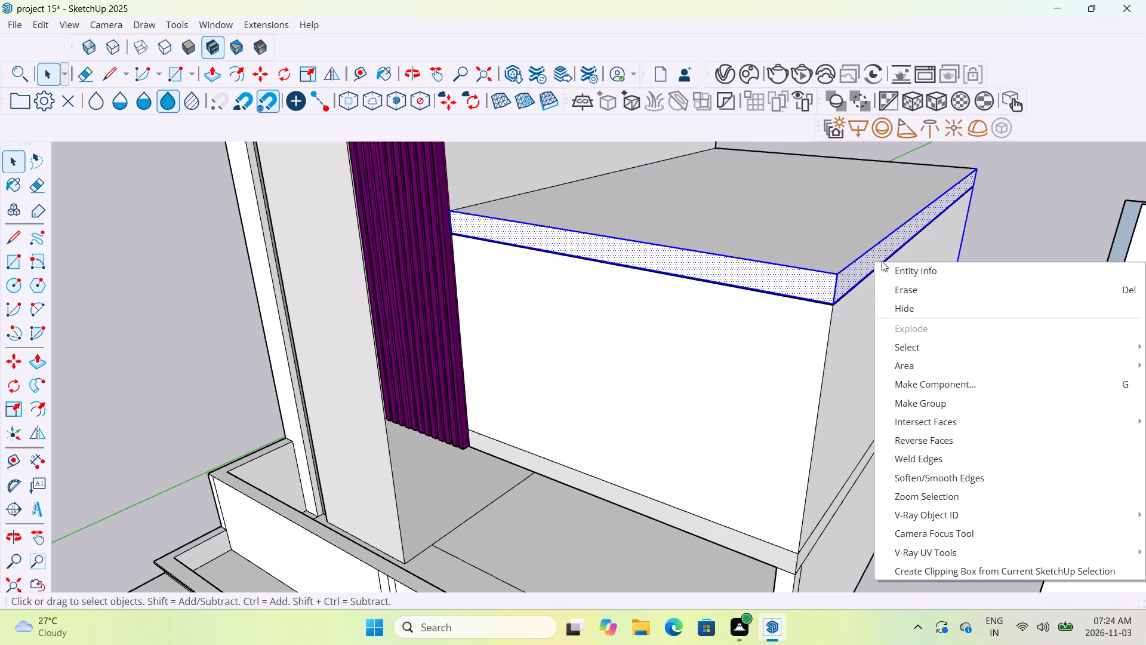
key("Escape")
Delete the side block's roof slab faces above the walls: the side band, the front band and the top face.
left_click(805, 285)
key("Escape")
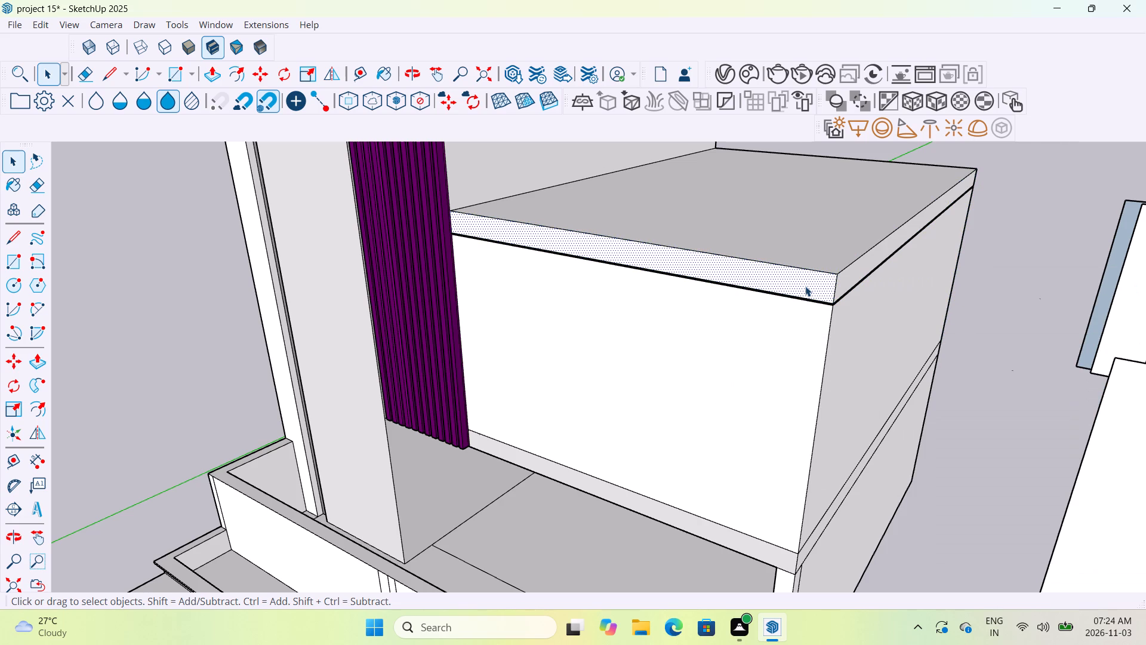
left_click(840, 285)
key("Delete")
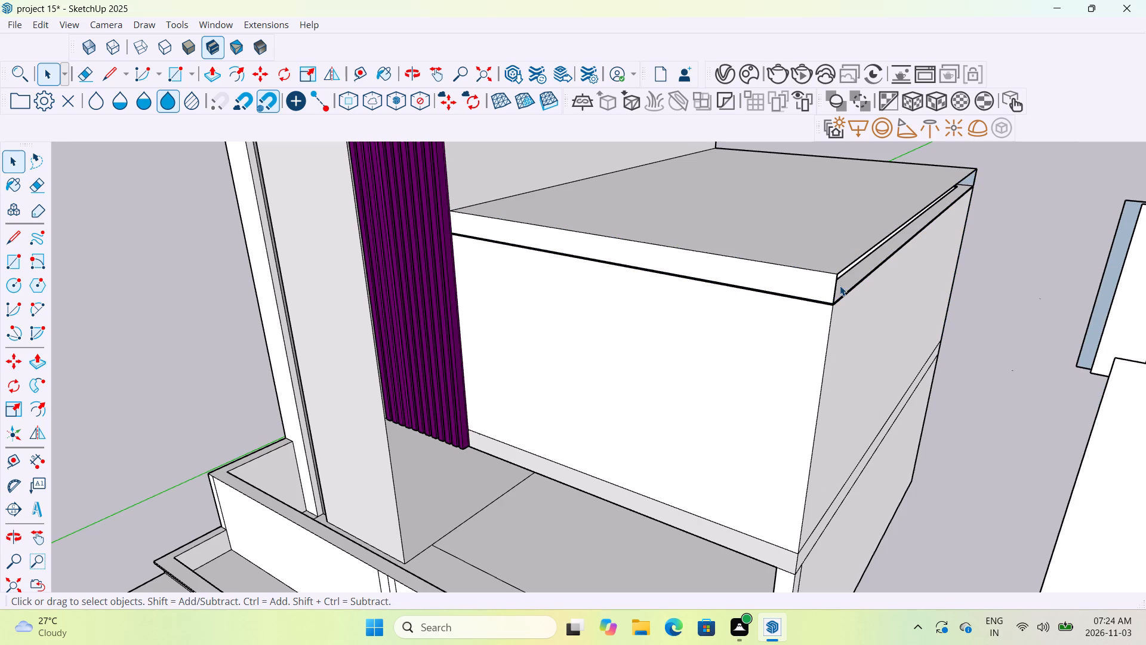
left_click(826, 292)
key("Delete")
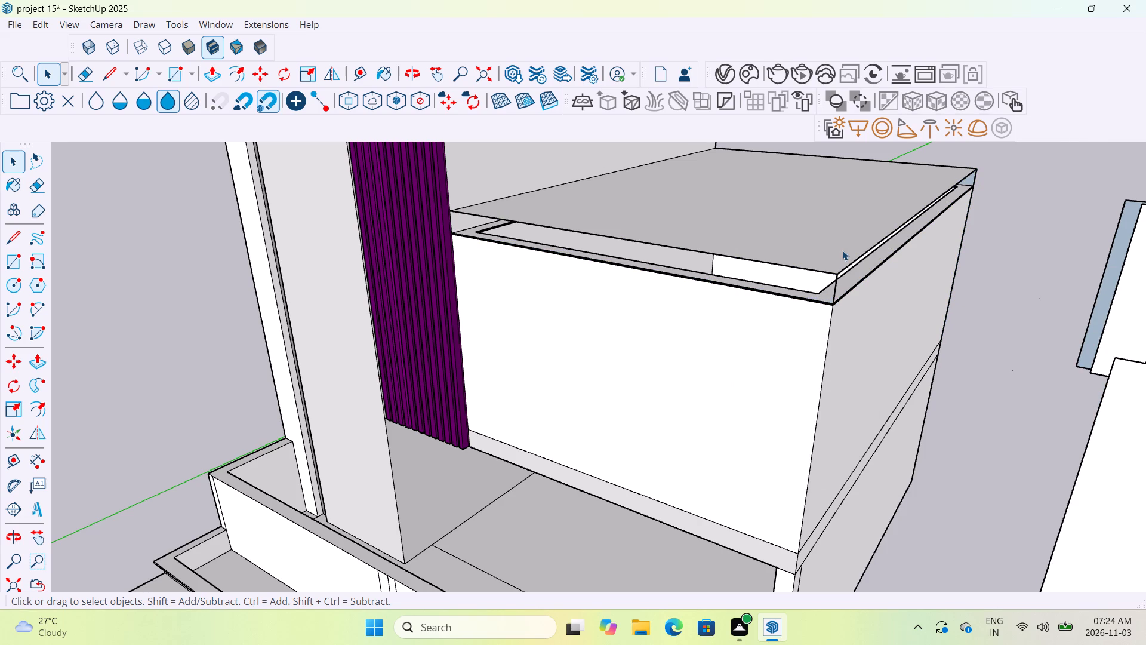
left_click(842, 248)
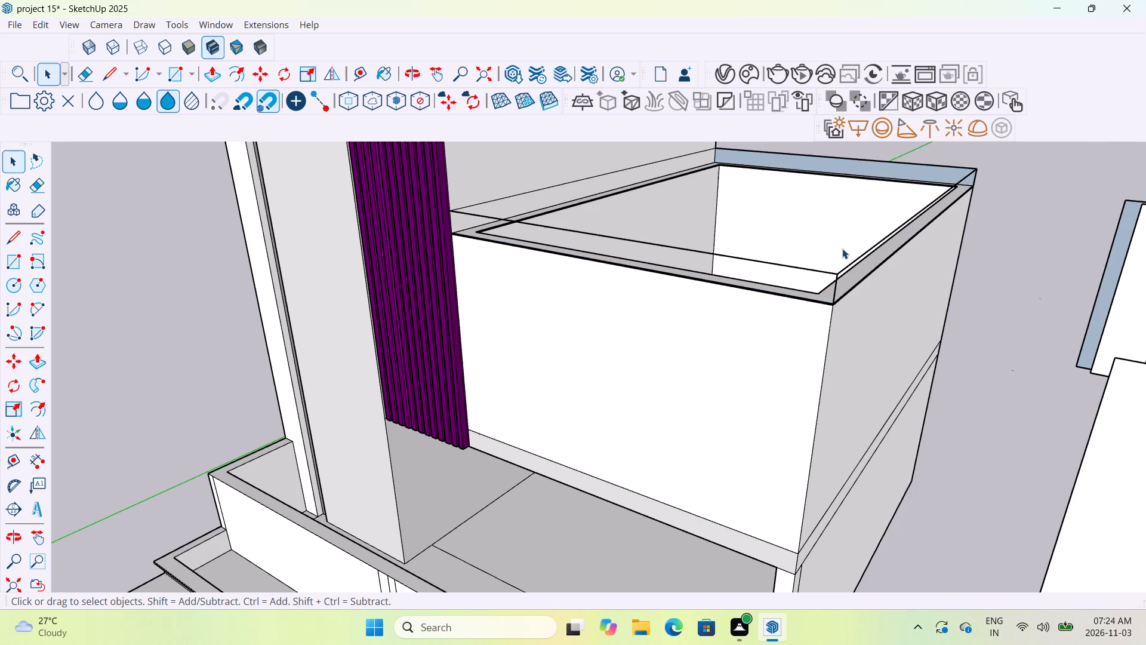
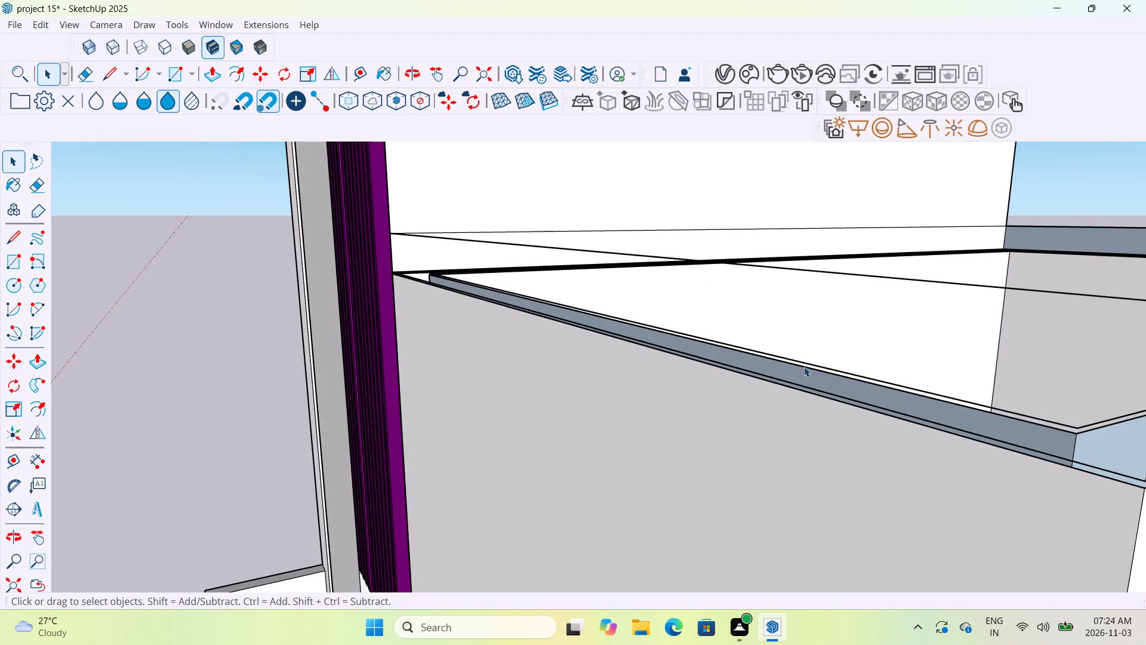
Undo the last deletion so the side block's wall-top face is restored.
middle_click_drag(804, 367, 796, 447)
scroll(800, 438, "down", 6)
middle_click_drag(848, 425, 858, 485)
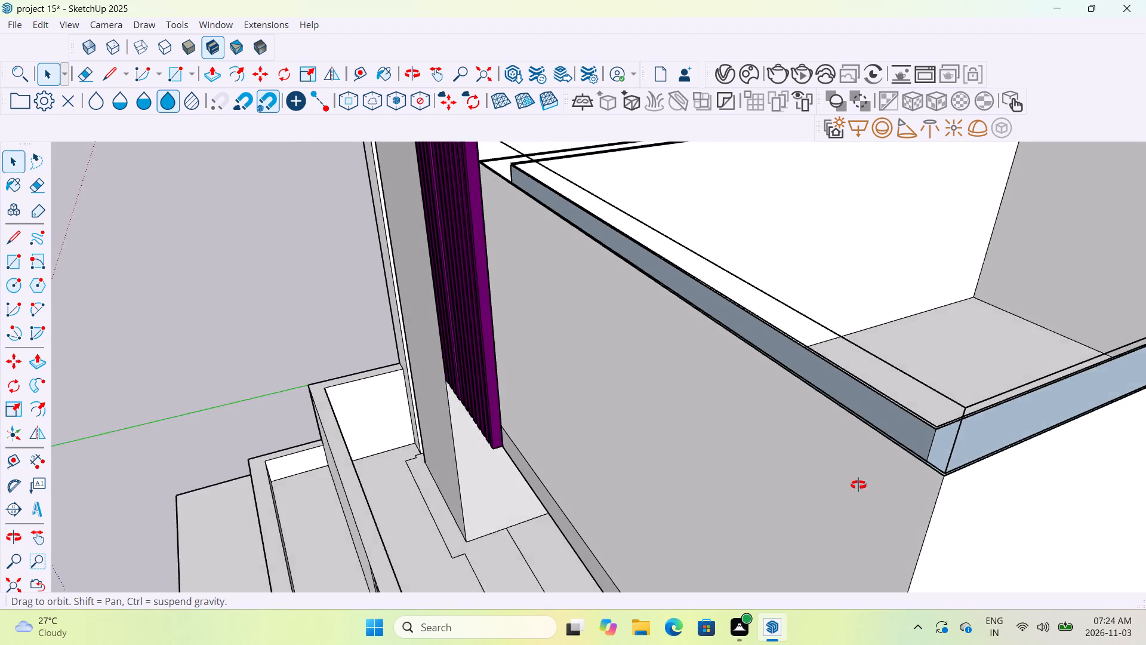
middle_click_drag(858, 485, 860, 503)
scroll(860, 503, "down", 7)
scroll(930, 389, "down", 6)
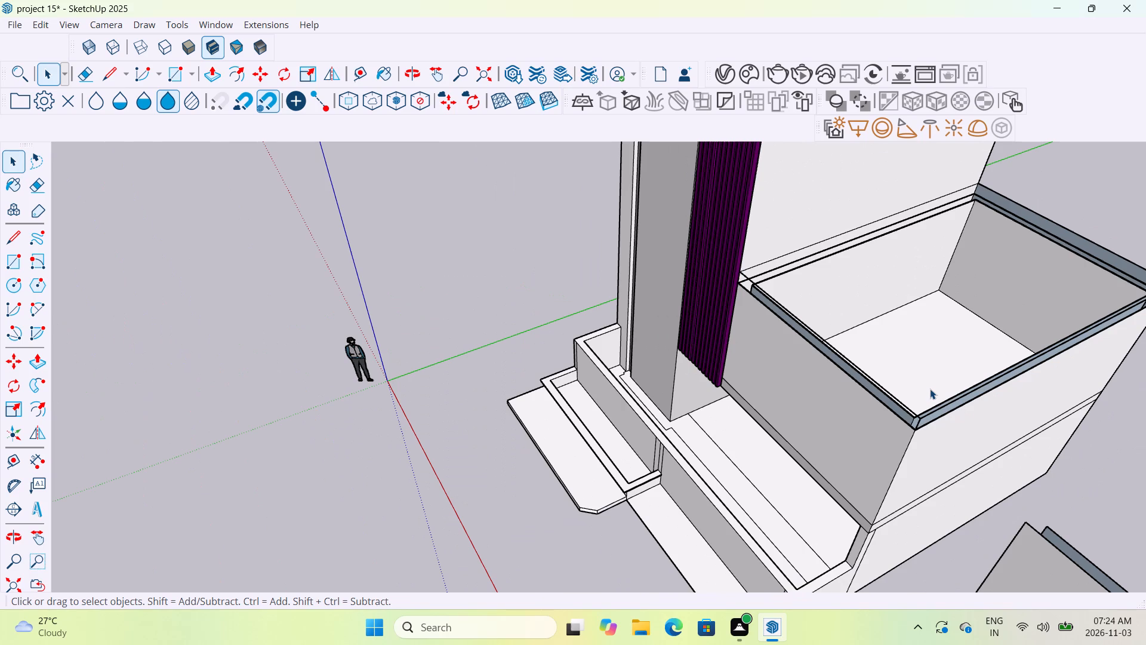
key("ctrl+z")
Delete the ring-shaped face on top of the side block's walls.
scroll(884, 417, "up", 7)
middle_click_drag(907, 430, 985, 303)
scroll(993, 248, "up", 4)
scroll(1006, 161, "up", 10)
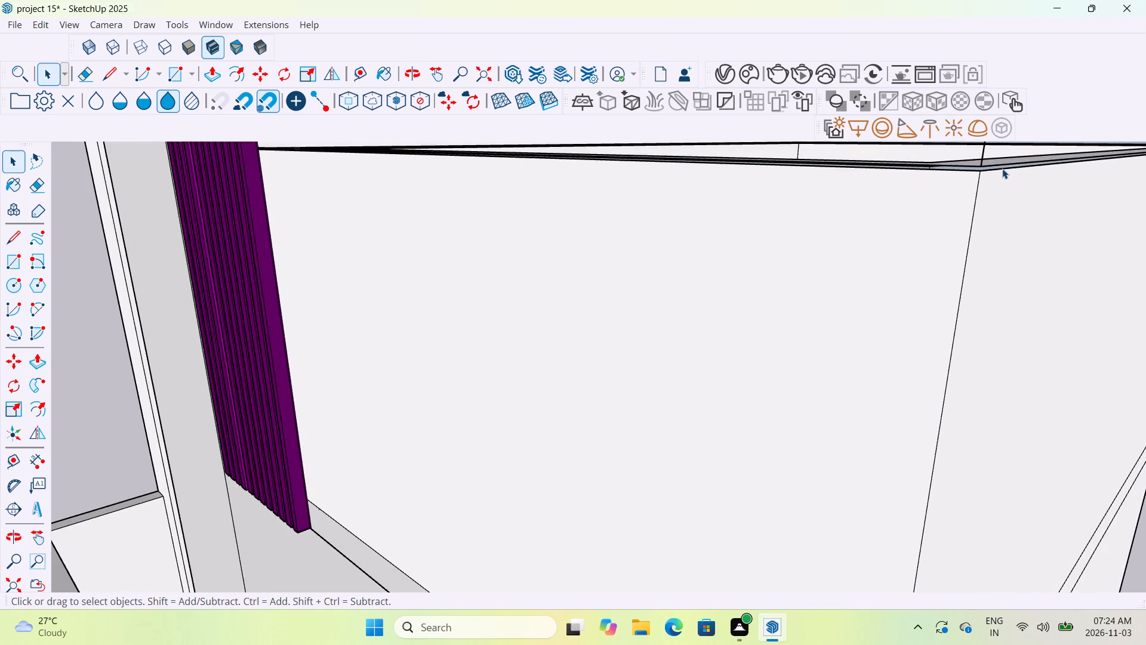
scroll(1002, 170, "up", 5)
middle_click_drag(1002, 168, 1005, 226)
scroll(1005, 226, "down", 6)
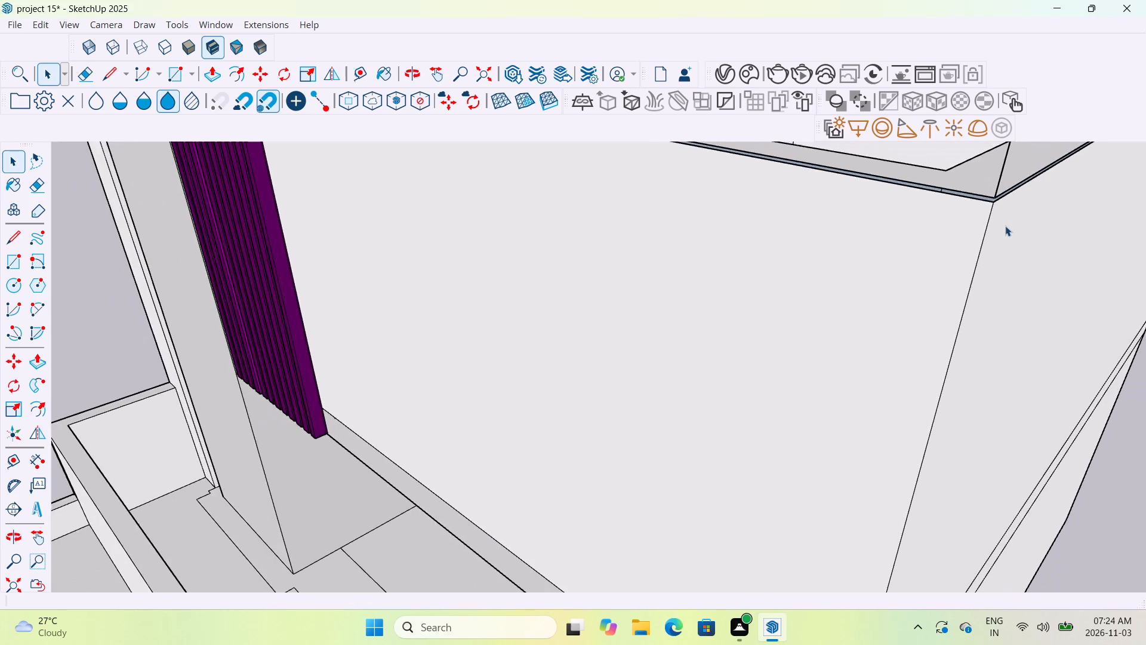
scroll(1005, 226, "down", 6)
scroll(998, 203, "up", 5)
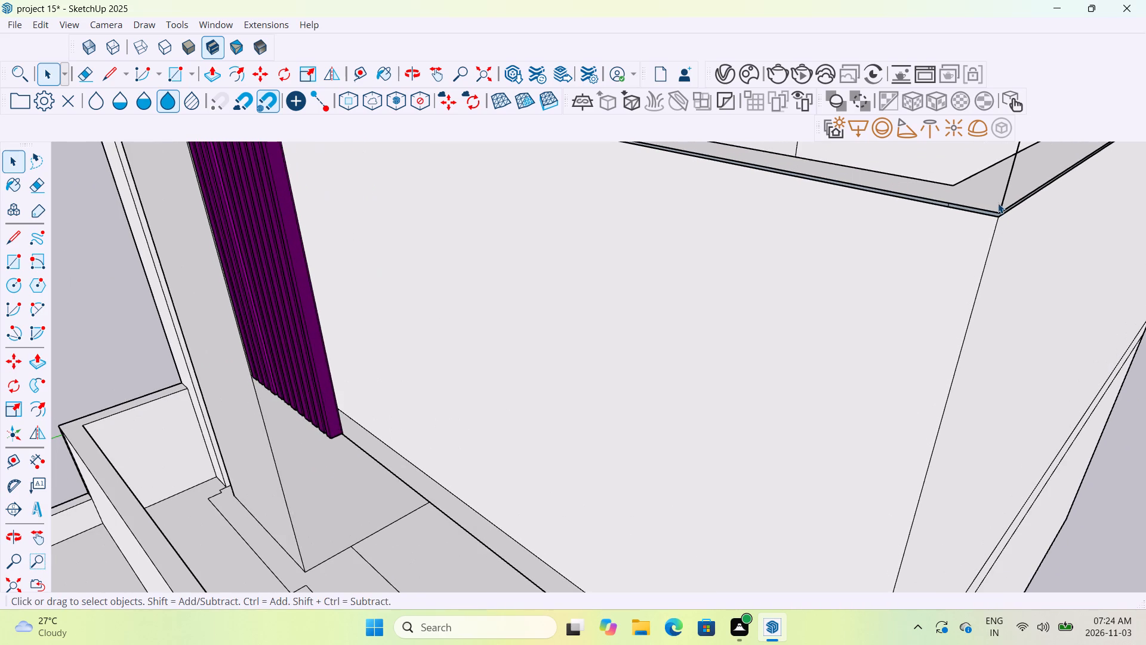
middle_click_drag(1016, 210, 1015, 173)
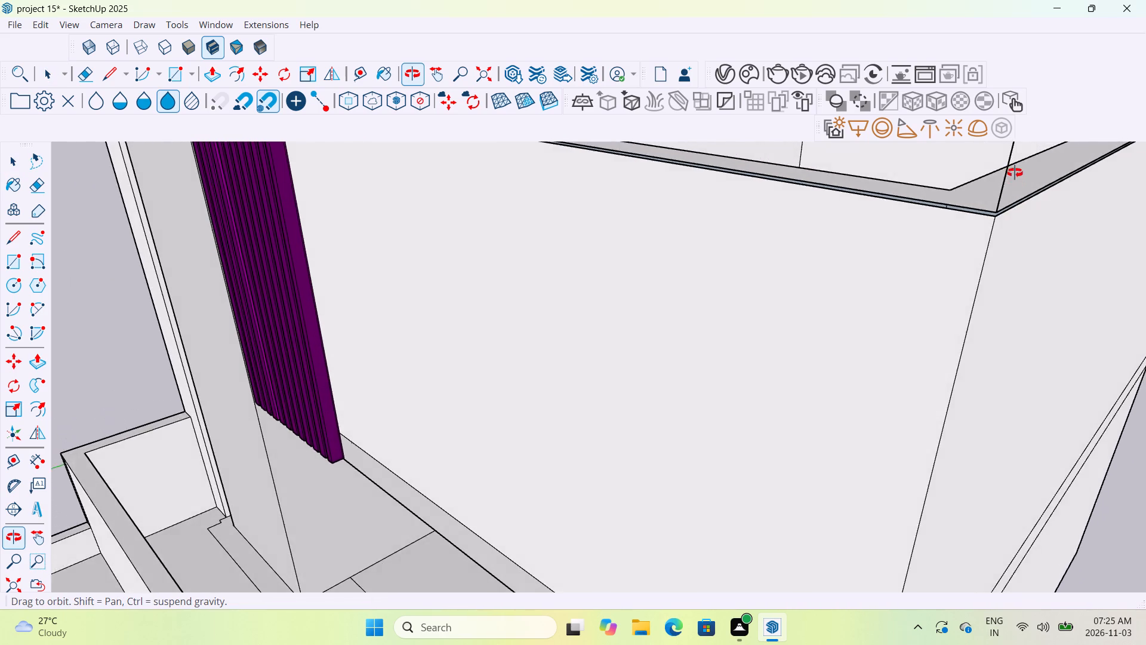
middle_click_drag(1015, 173, 1016, 143)
middle_click_drag(1003, 187, 1011, 217)
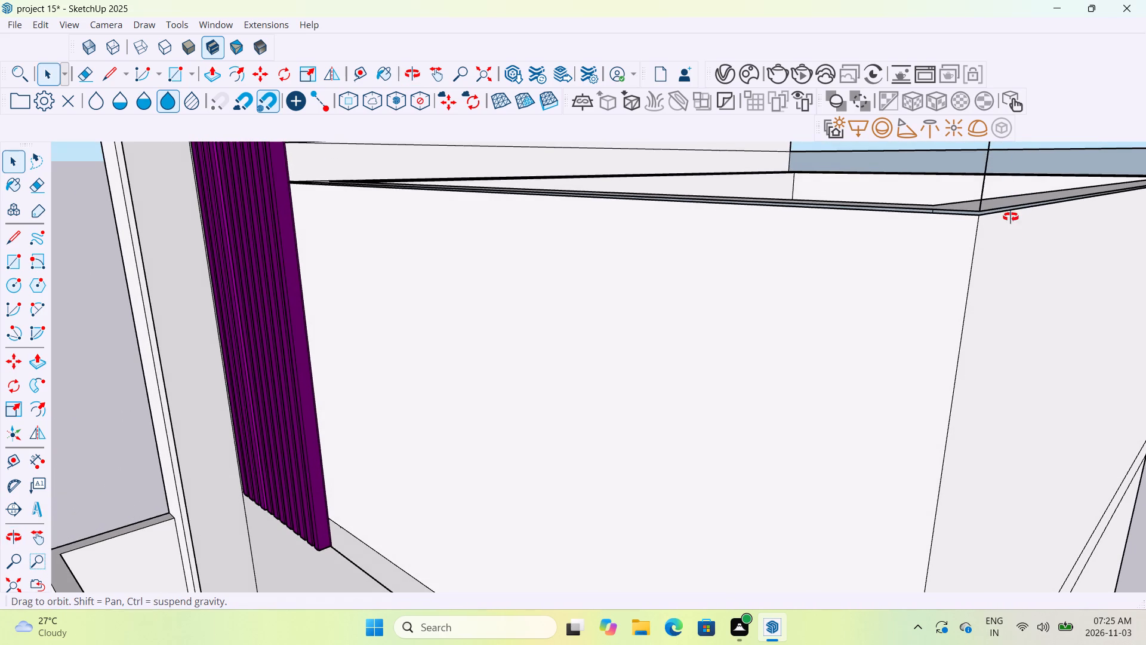
middle_click_drag(1011, 217, 1012, 253)
left_click(1050, 474)
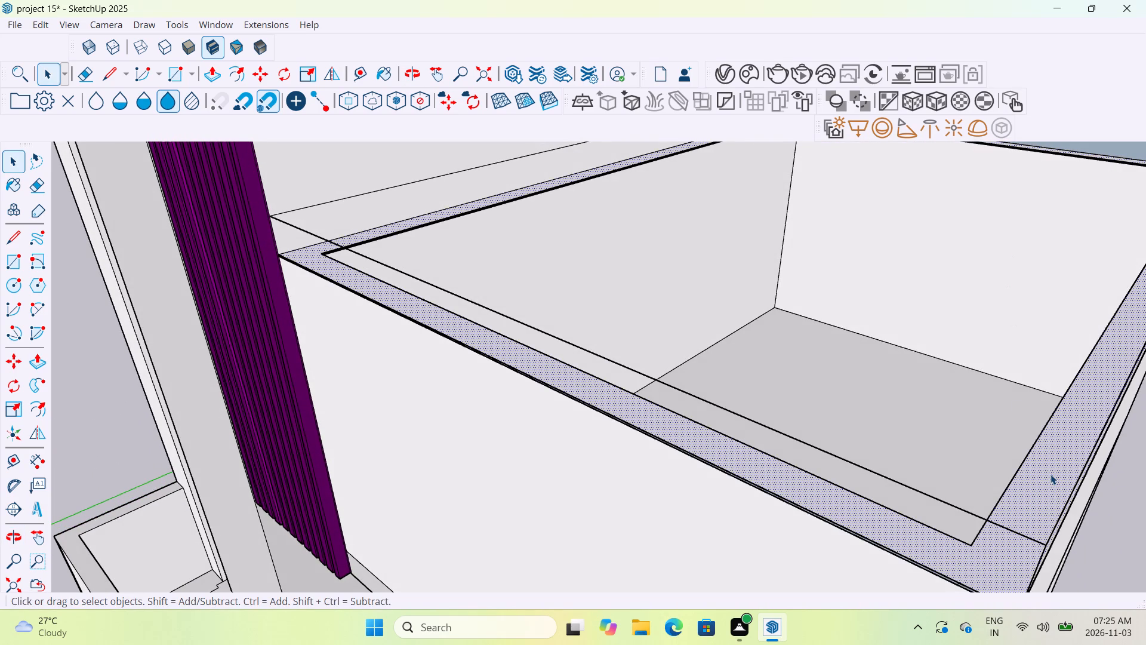
key("Delete")
Erase the leftover slab and inner rim edges along the top of the side block's front wall, beside the violet louvres.
scroll(1050, 474, "down", 2)
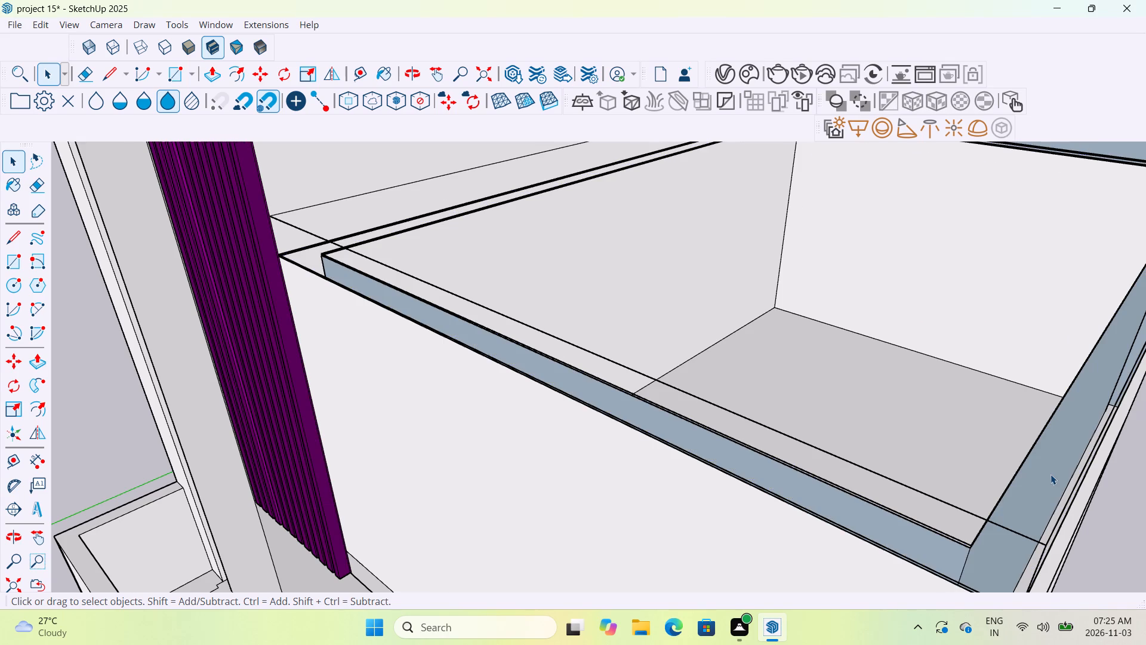
scroll(1050, 474, "down", 18)
middle_click_drag(997, 564, 1037, 546)
middle_click_drag(1048, 492, 1052, 572)
middle_click_drag(1045, 489, 838, 512)
scroll(838, 512, "down", 7)
middle_click_drag(838, 512, 838, 511)
scroll(865, 542, "up", 8)
scroll(864, 530, "down", 1)
scroll(864, 530, "up", 4)
middle_click_drag(864, 520, 839, 454)
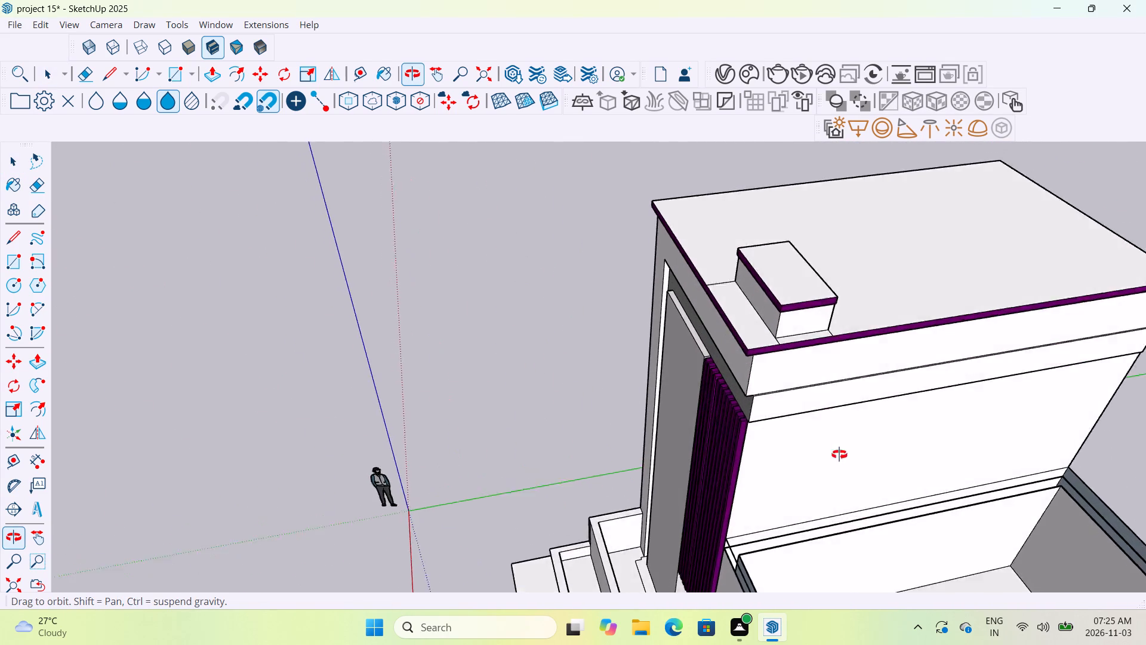
middle_click_drag(839, 454, 849, 302)
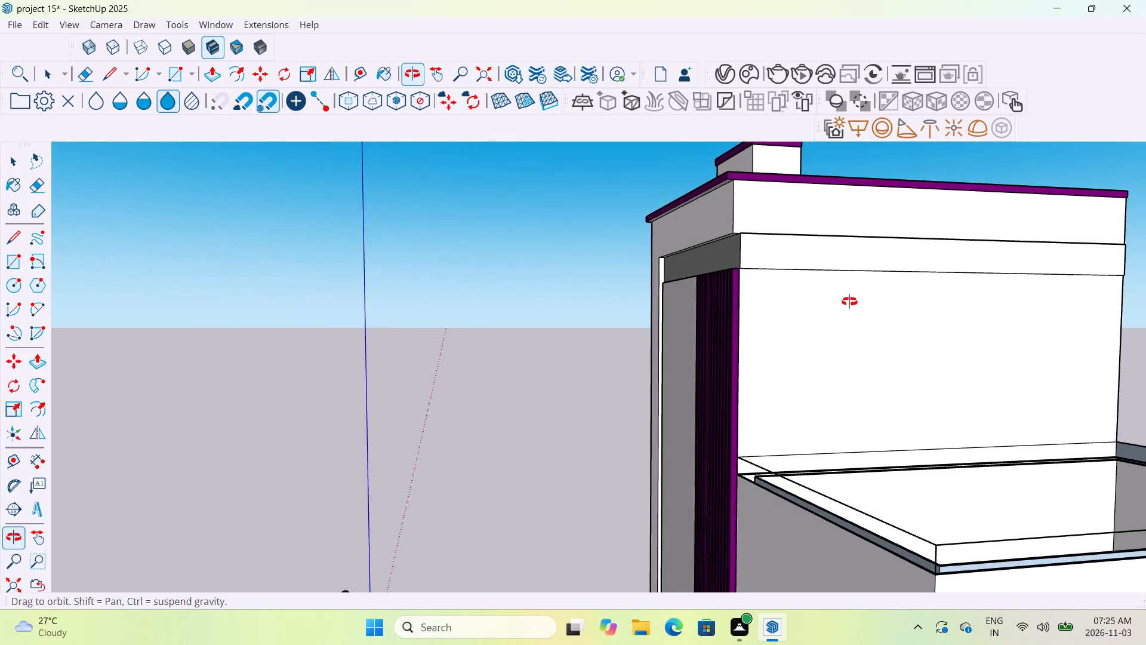
middle_click_drag(849, 302, 851, 299)
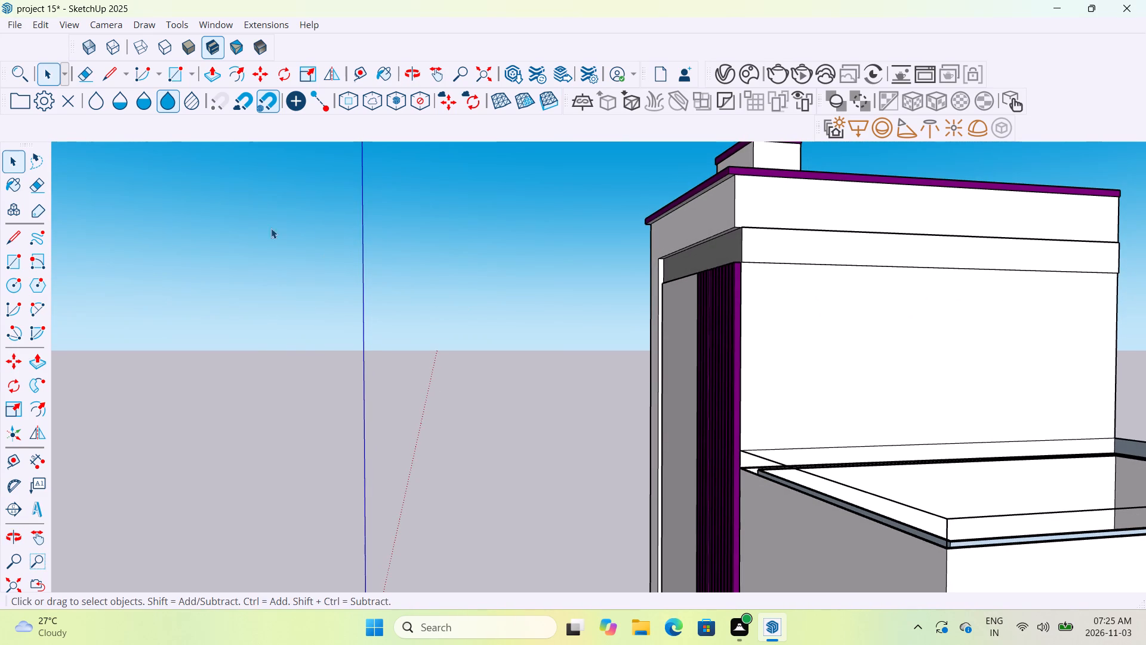
left_click(92, 70)
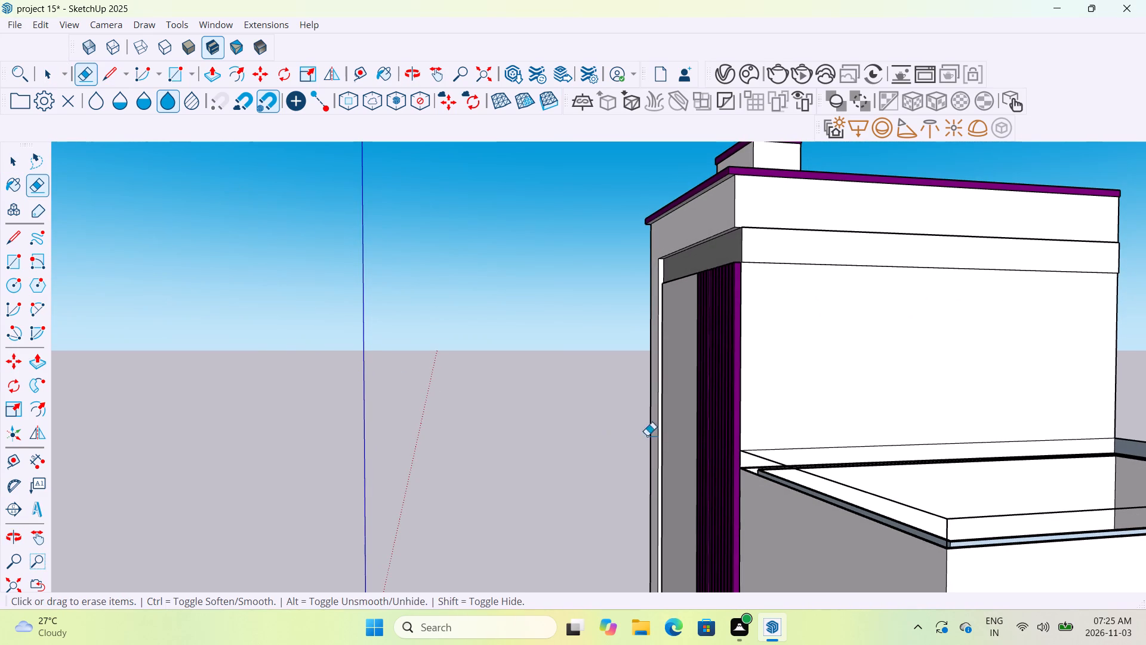
left_click_drag(840, 469, 833, 486)
scroll(828, 475, "up", 2)
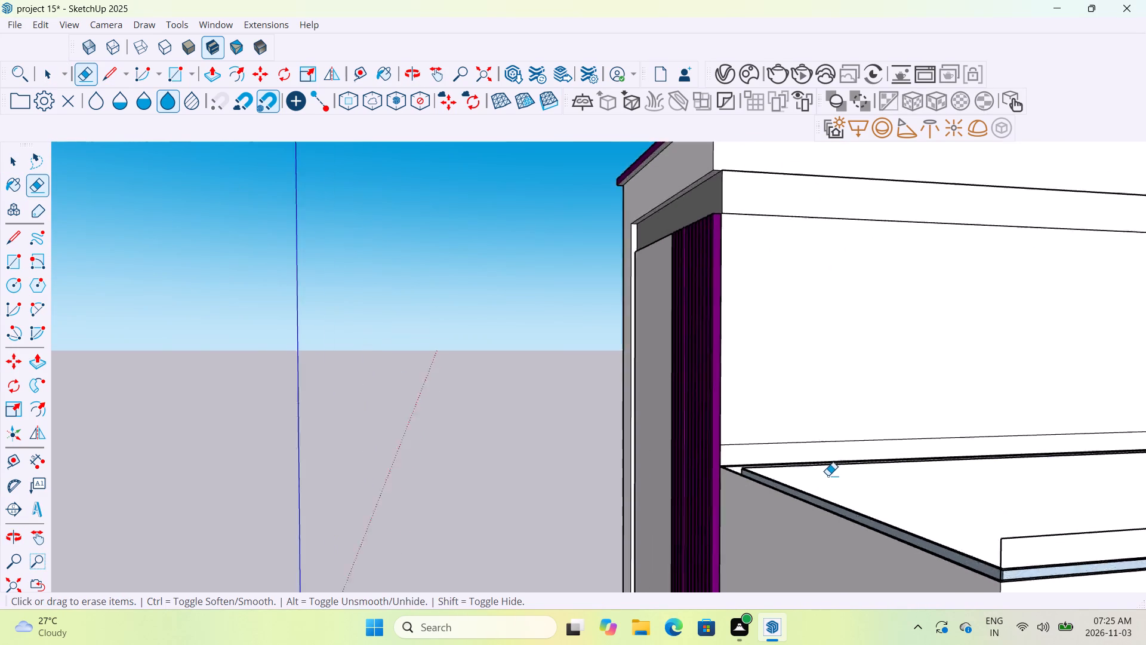
scroll(828, 475, "up", 8)
scroll(677, 490, "up", 5)
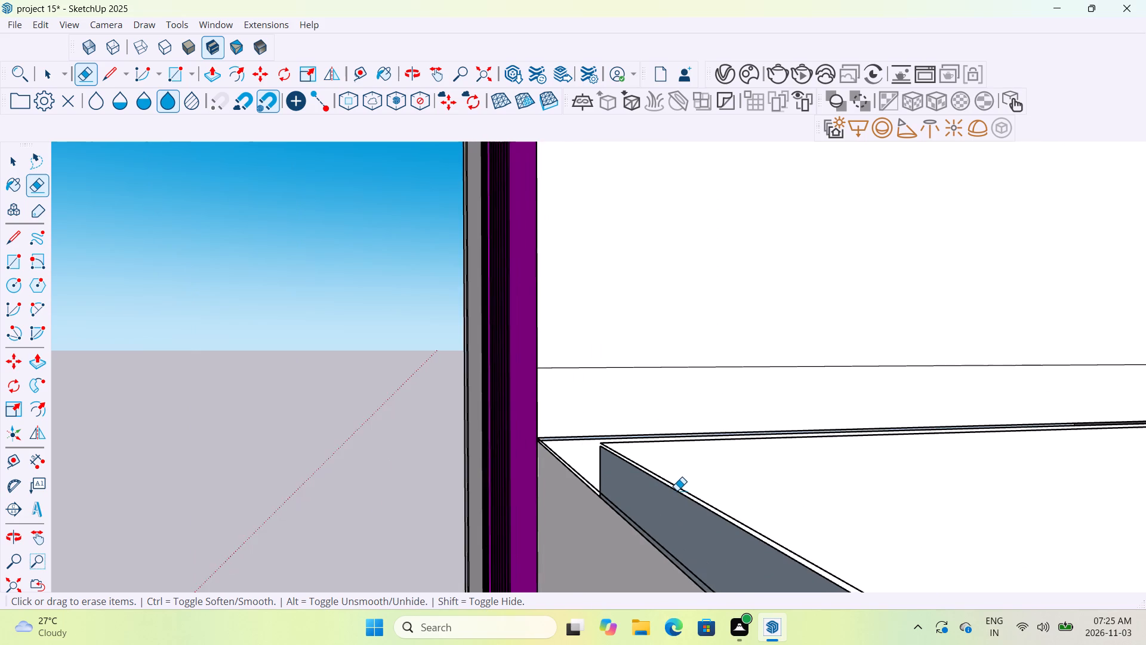
scroll(645, 506, "up", 1)
middle_click_drag(645, 506, 689, 502)
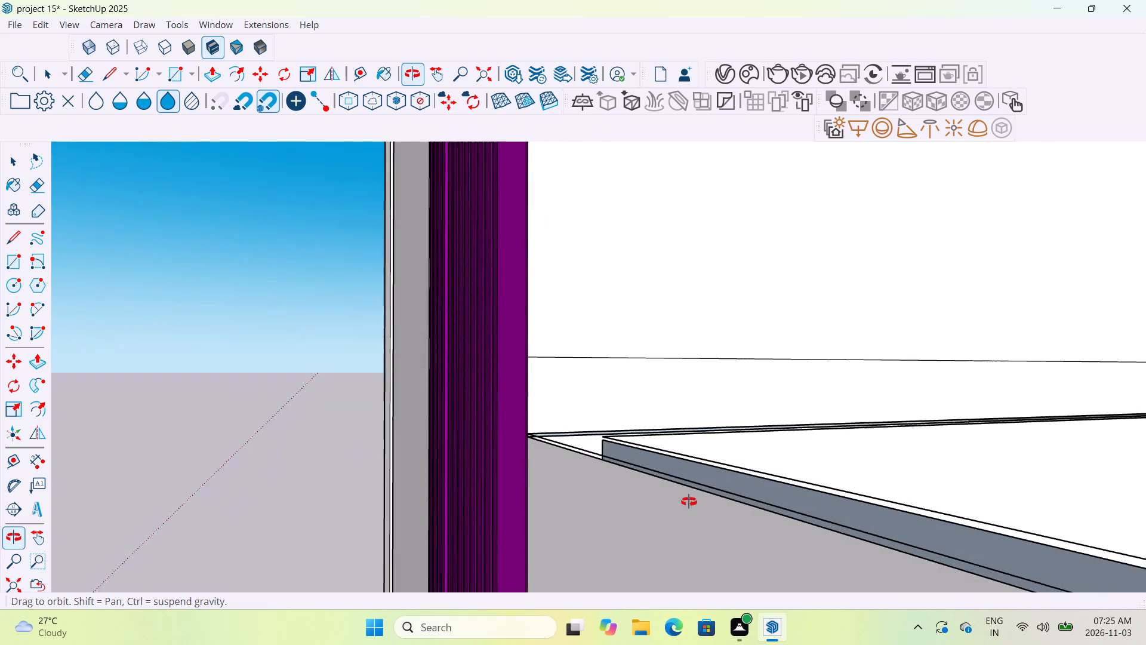
middle_click_drag(689, 502, 683, 510)
scroll(696, 485, "up", 3)
scroll(696, 484, "down", 1)
scroll(696, 484, "up", 13)
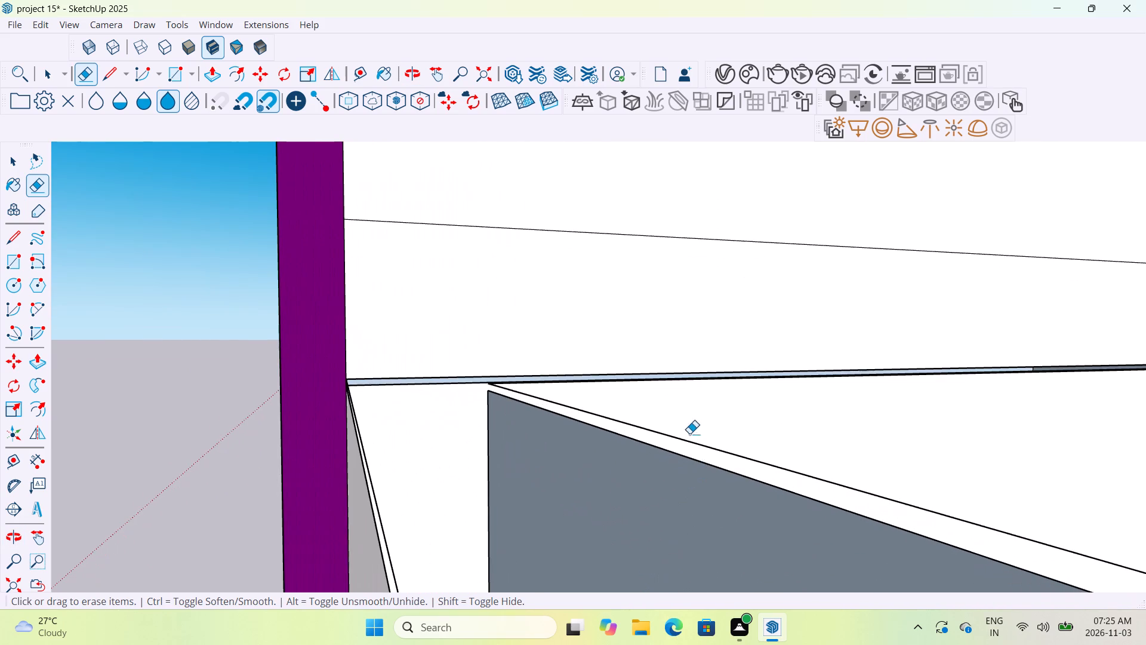
left_click_drag(684, 446, 686, 437)
scroll(683, 452, "down", 5)
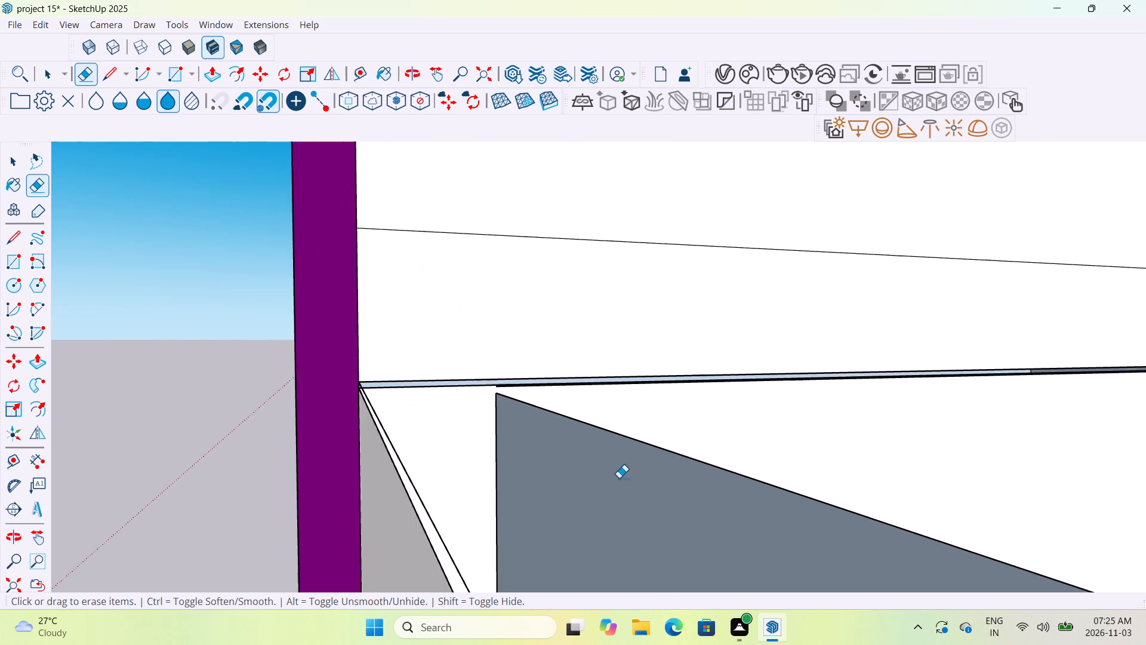
scroll(619, 478, "down", 6)
scroll(542, 512, "up", 11)
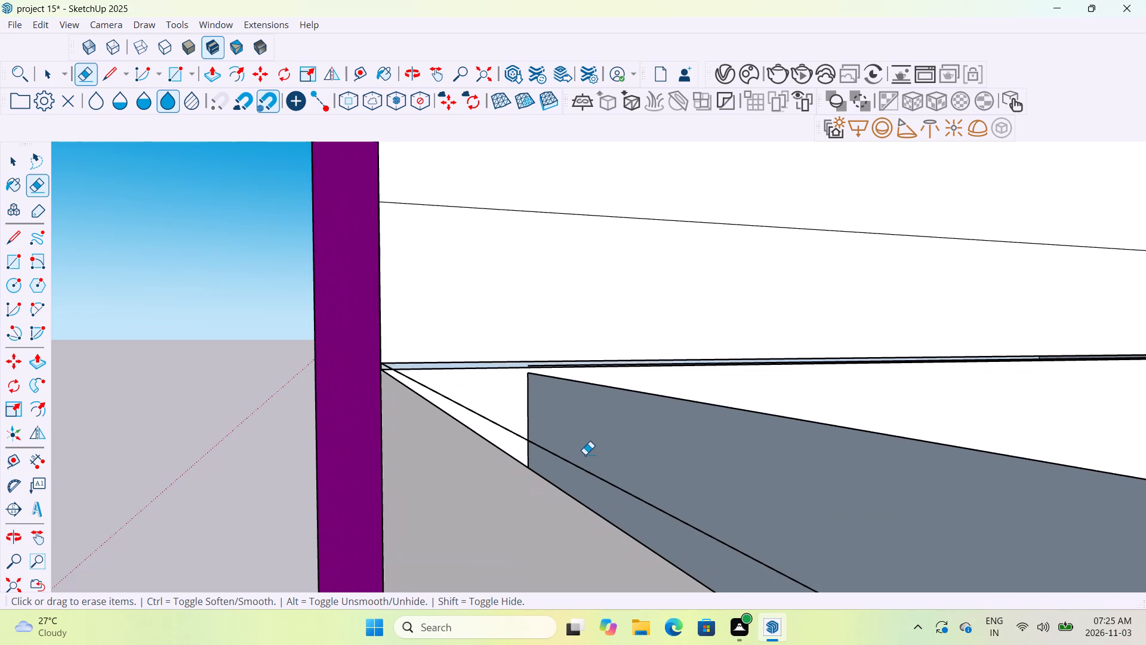
left_click_drag(571, 470, 575, 462)
Erase the leftover inner rim edge running along the main building's wall at the top of the side block.
middle_click_drag(539, 314, 539, 345)
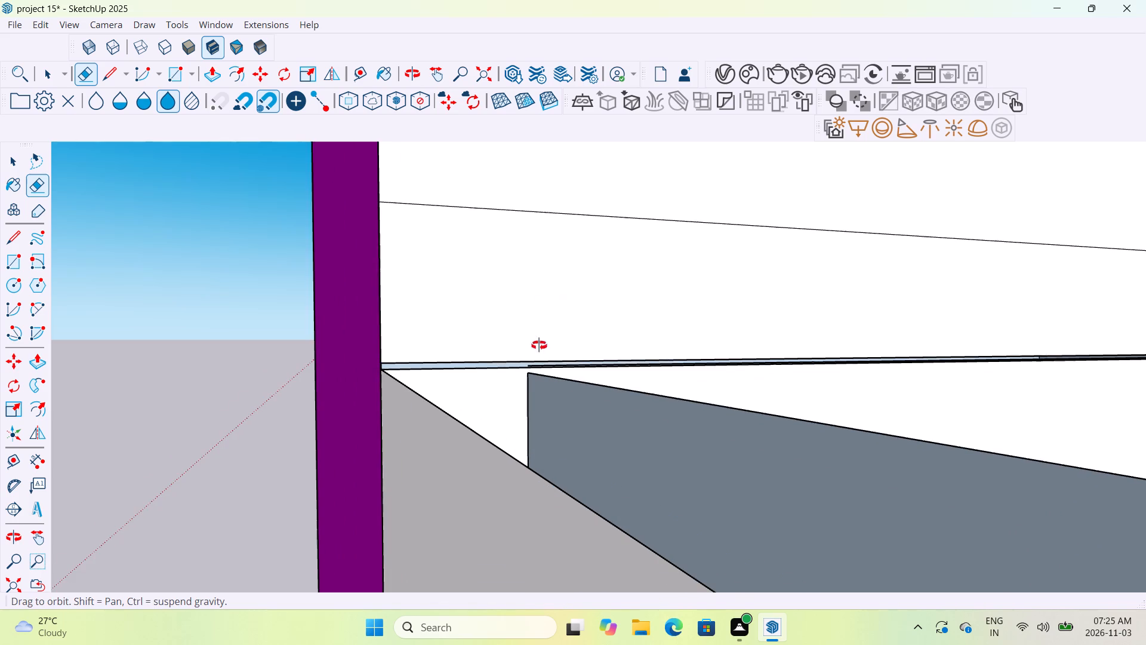
middle_click_drag(539, 345, 460, 435)
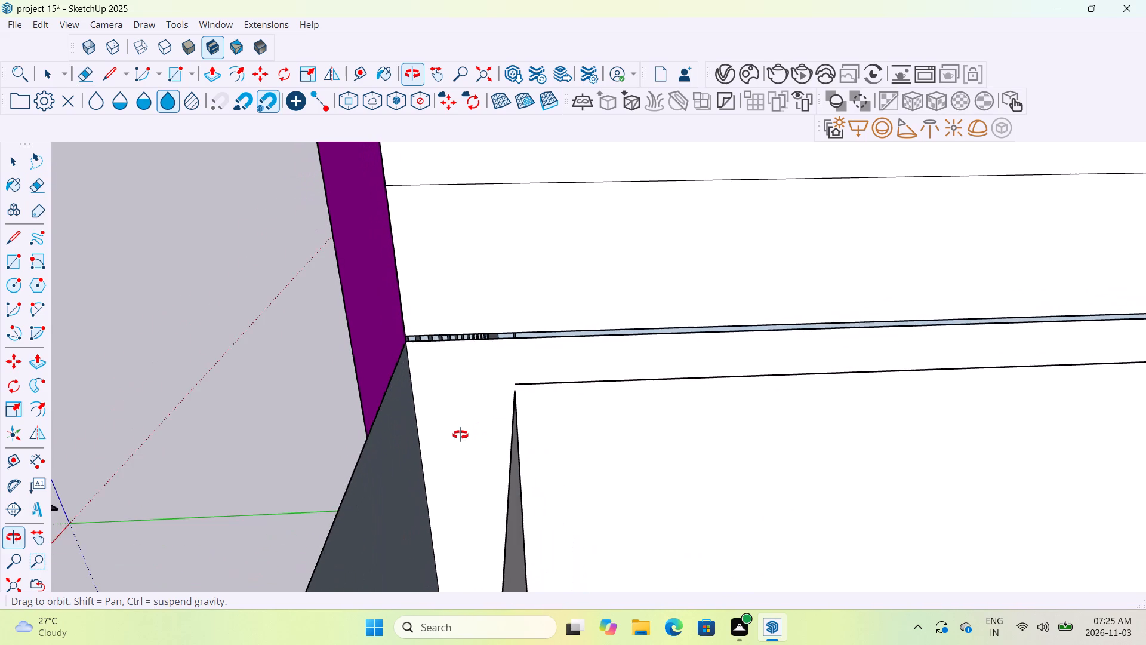
middle_click_drag(460, 435, 513, 397)
scroll(442, 355, "up", 3)
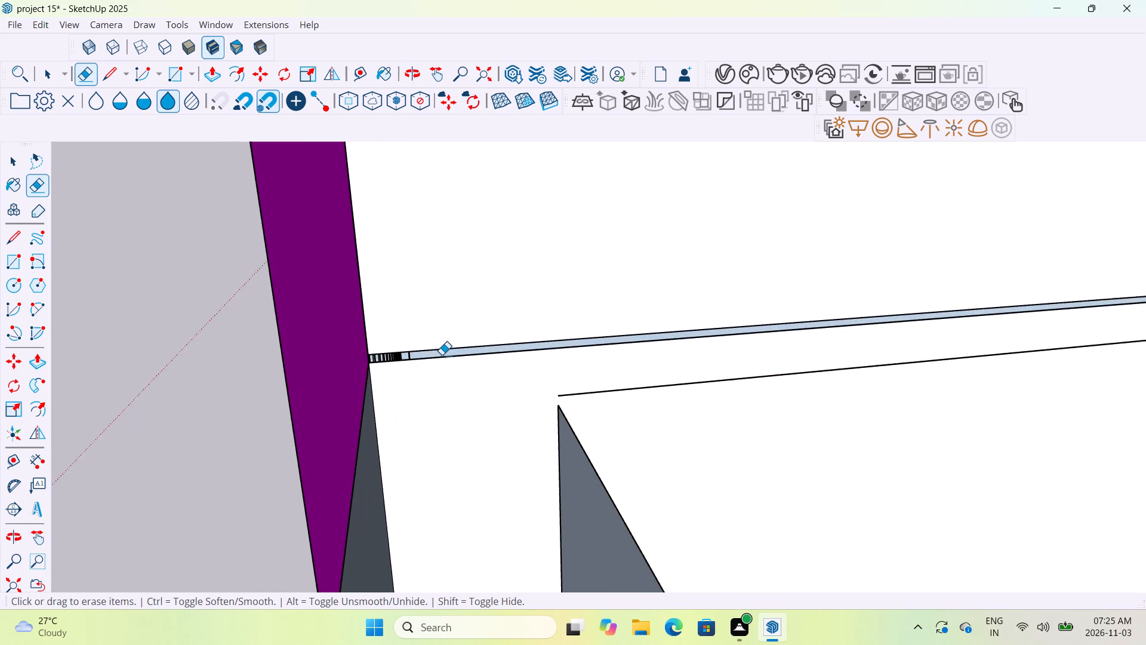
scroll(442, 355, "up", 3)
scroll(442, 355, "down", 13)
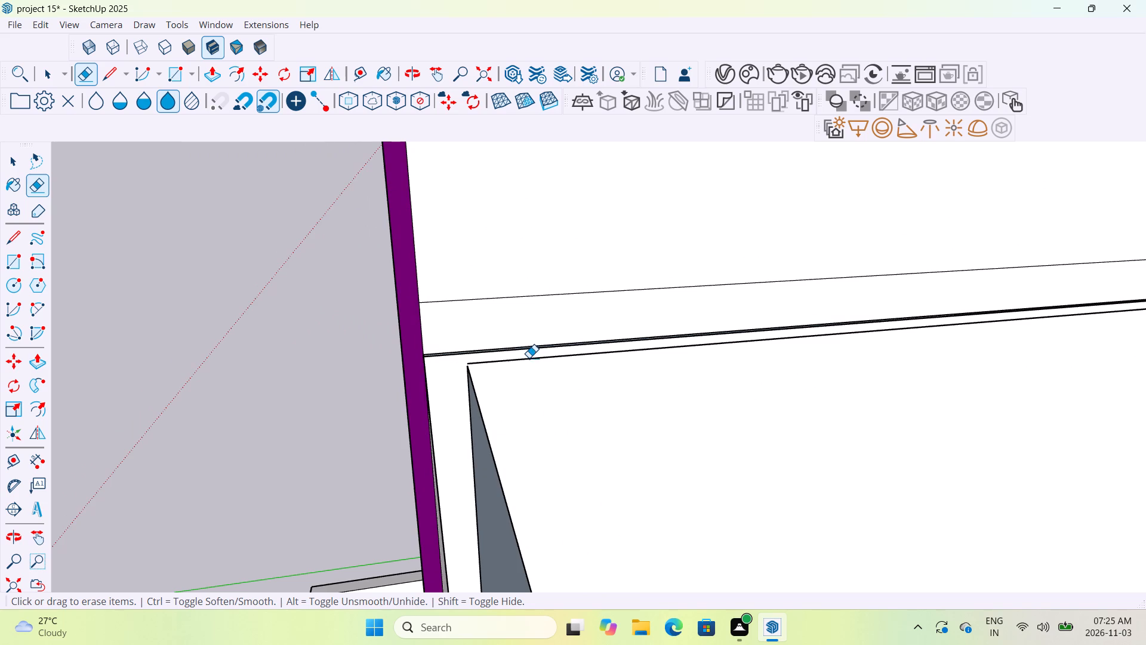
scroll(555, 374, "up", 6)
middle_click_drag(555, 373, 680, 509)
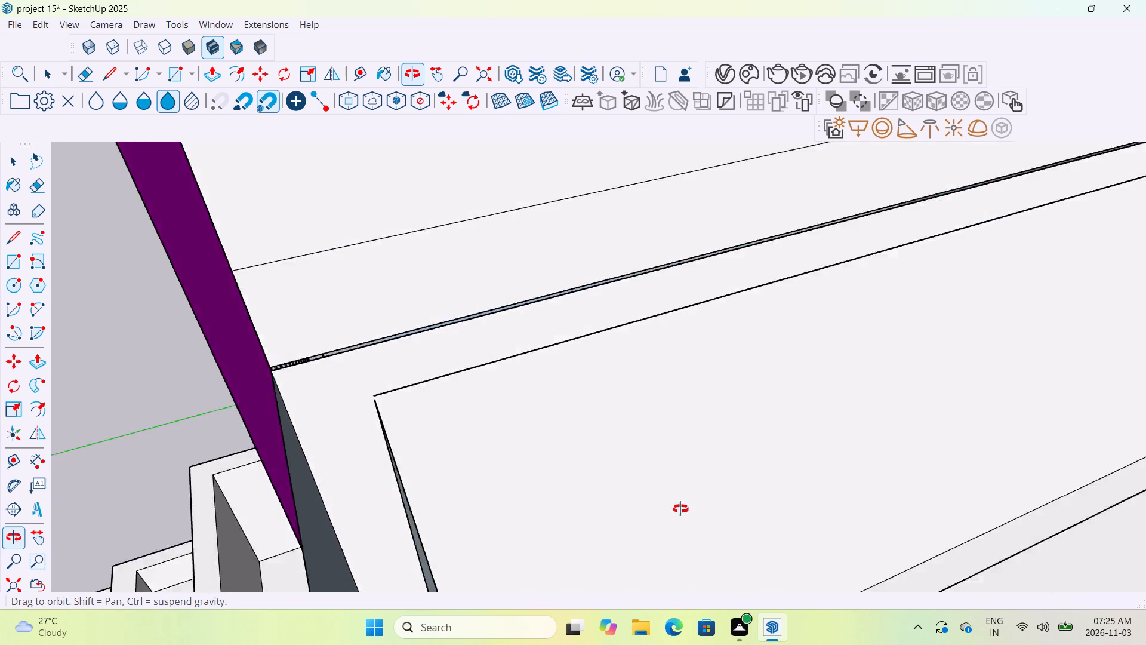
middle_click_drag(680, 509, 938, 416)
scroll(938, 416, "down", 3)
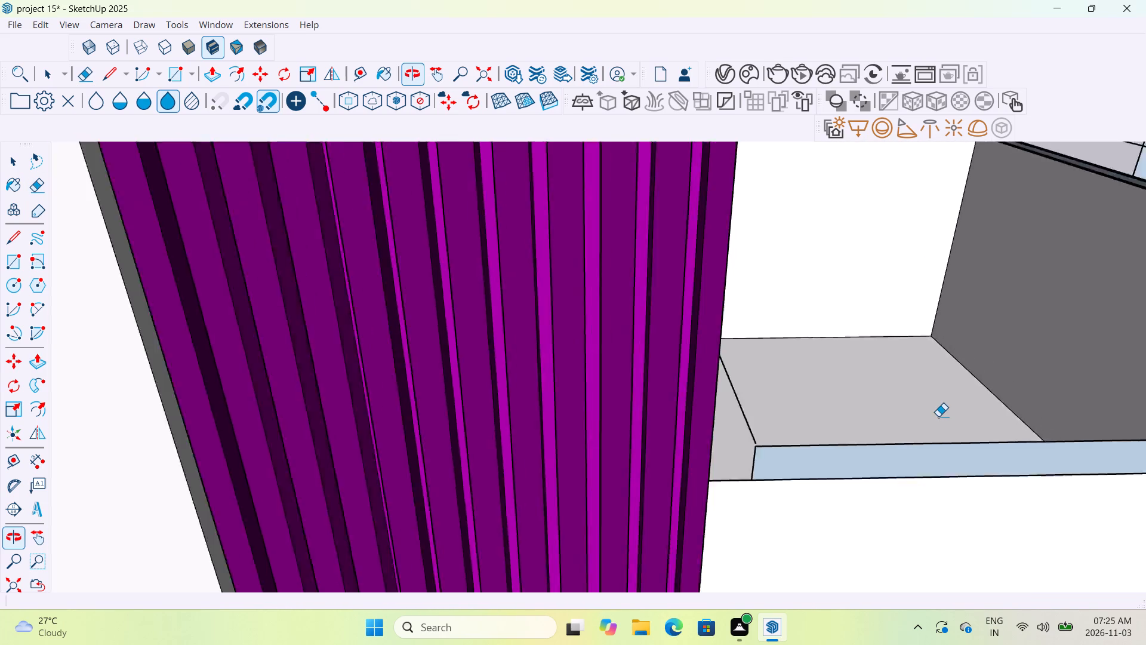
scroll(938, 416, "down", 4)
scroll(1031, 414, "up", 7)
middle_click_drag(1032, 413, 1006, 447)
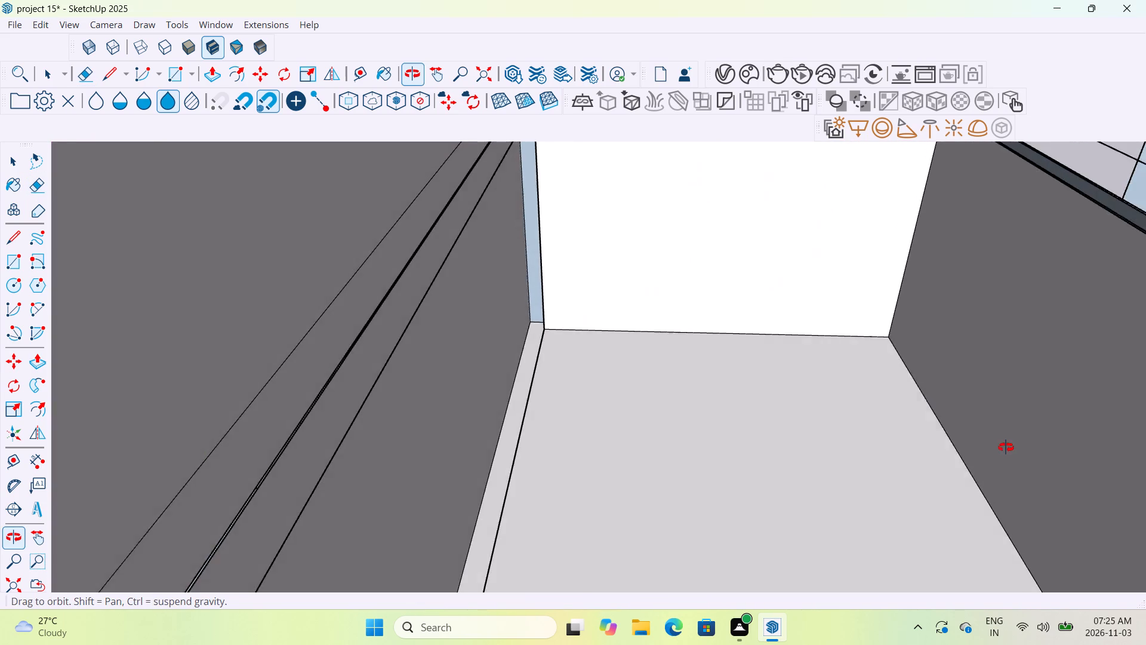
middle_click_drag(1006, 447, 1006, 449)
scroll(1006, 449, "down", 8)
scroll(984, 508, "up", 4)
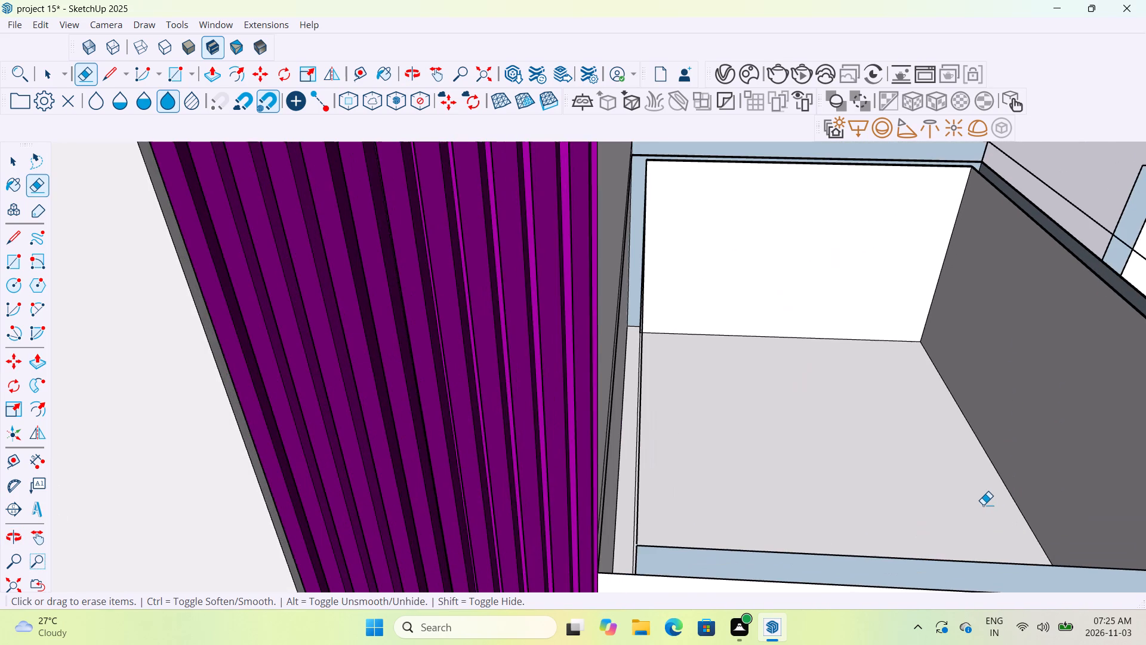
middle_click_drag(983, 504, 932, 508)
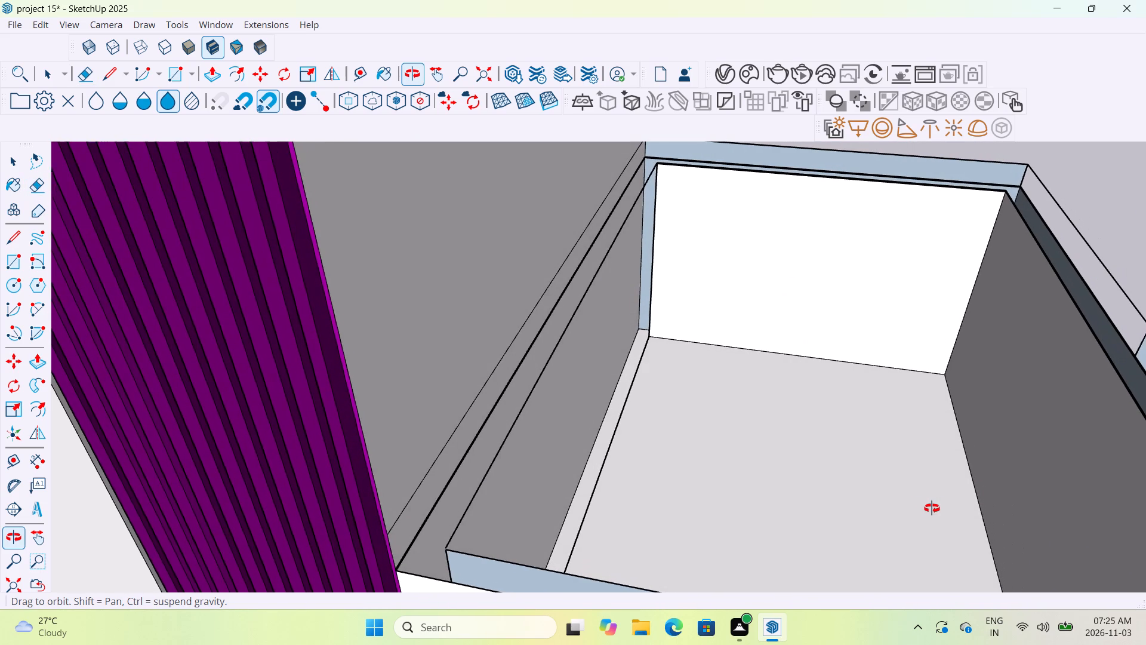
middle_click_drag(932, 508, 932, 509)
left_click_drag(517, 399, 525, 422)
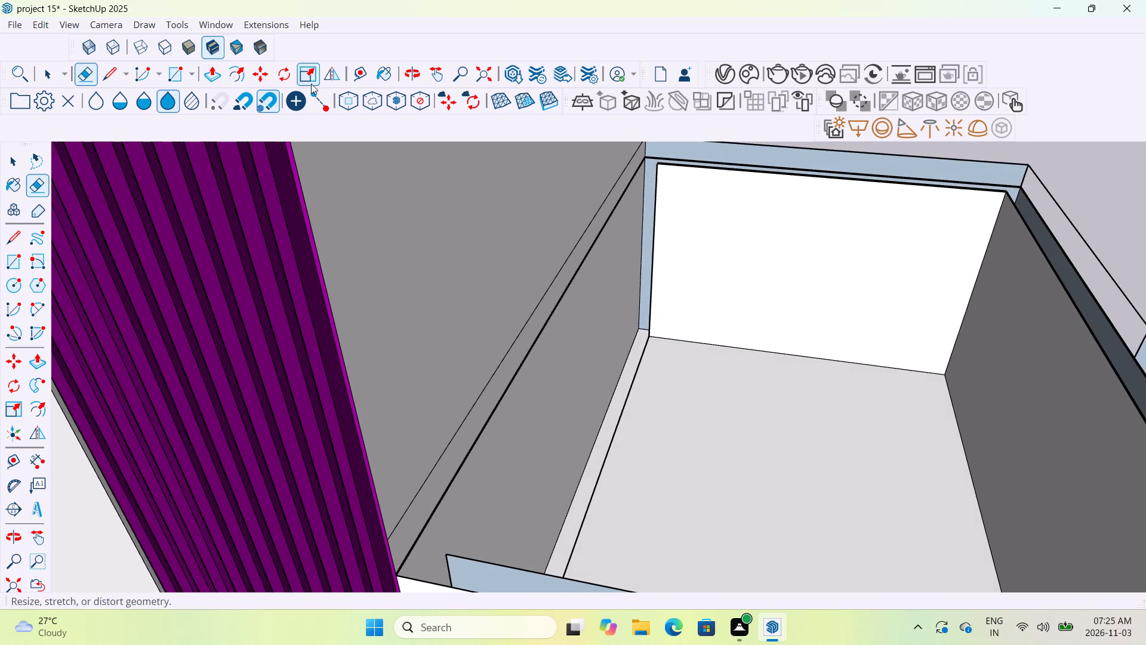
Push/Pull the narrow floor-level wall strip inside the side block up 10' to the top edge of the walls.
left_click(219, 78)
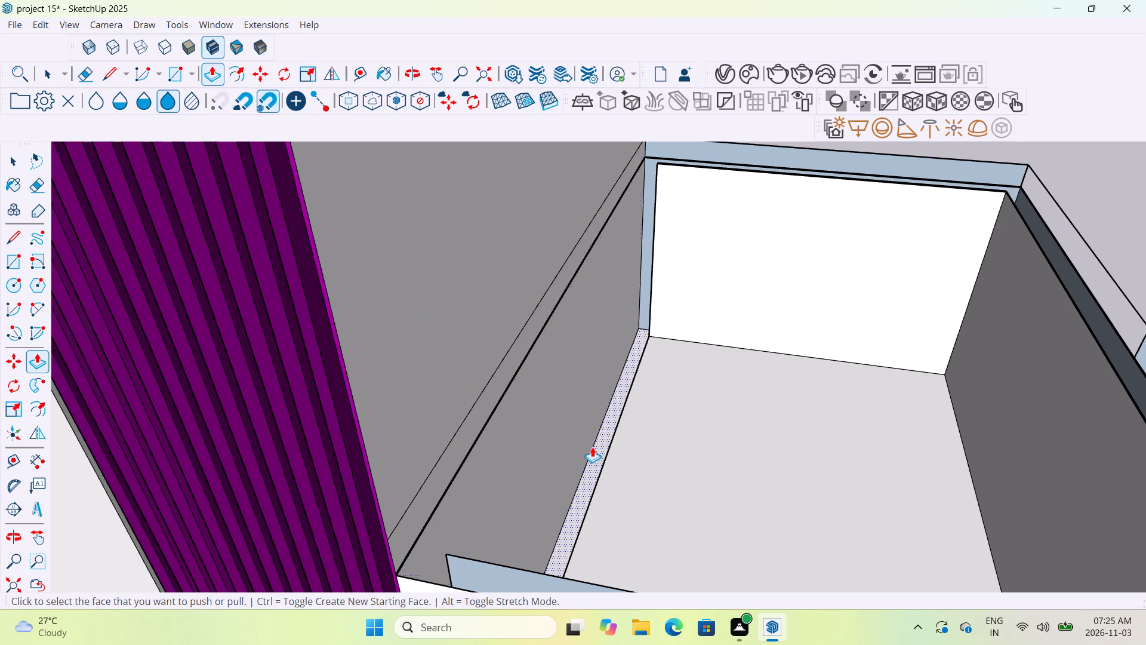
scroll(592, 447, "up", 5)
left_click(599, 446)
scroll(569, 349, "down", 4)
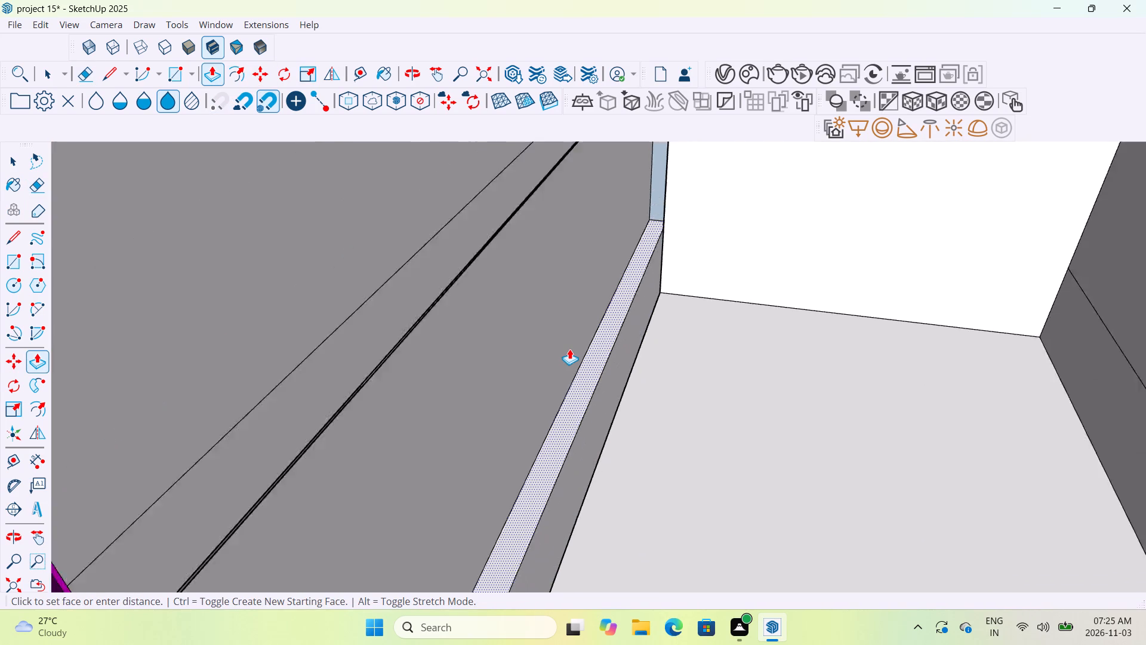
scroll(569, 349, "down", 8)
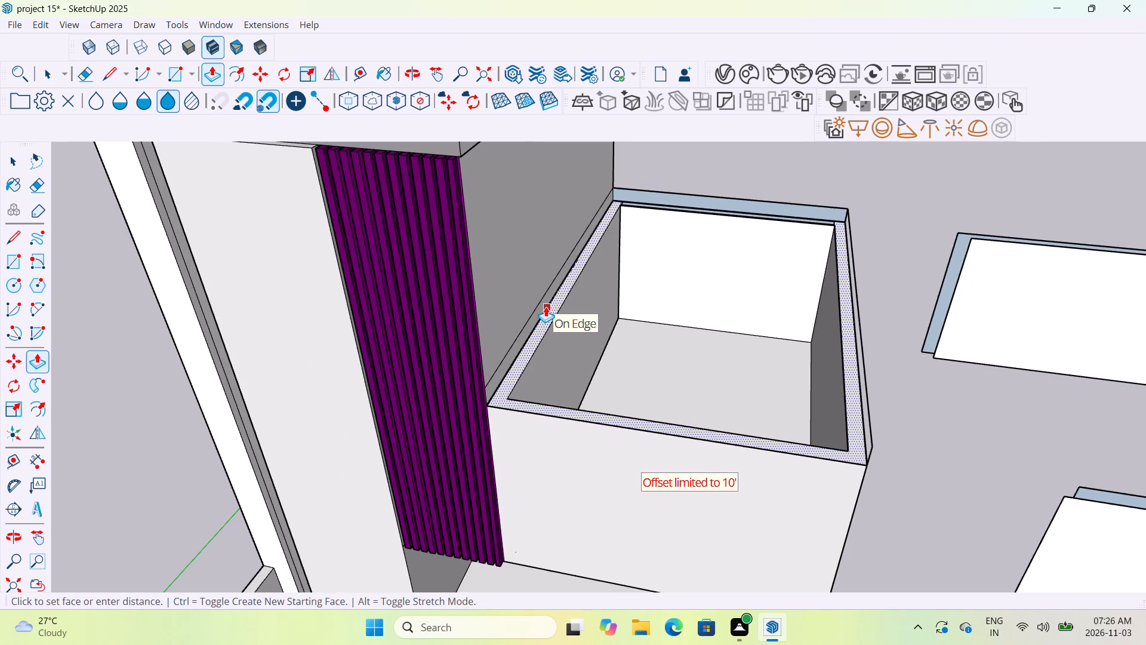
left_click(546, 306)
middle_click_drag(1021, 490, 920, 438)
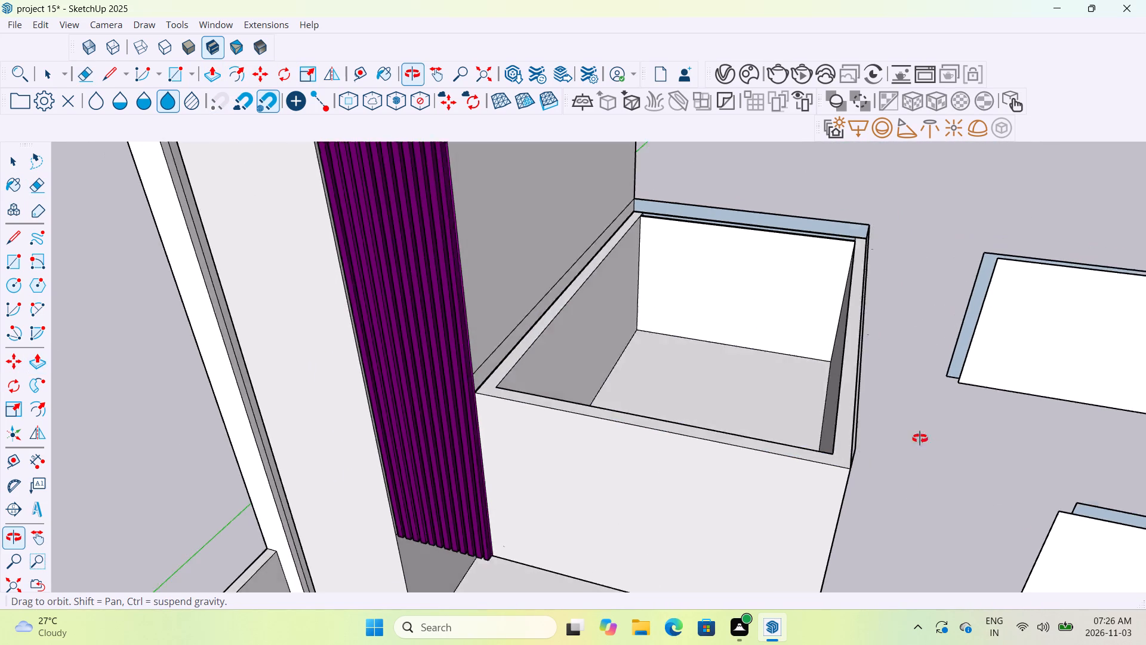
middle_click_drag(920, 438, 793, 413)
scroll(775, 405, "up", 3)
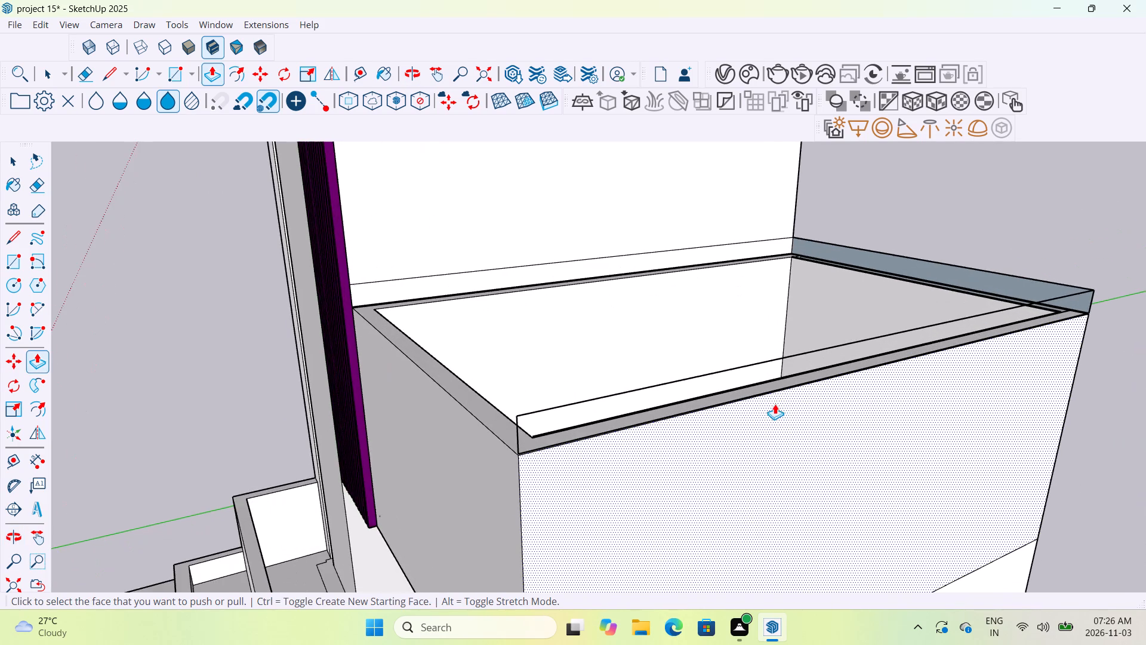
middle_click_drag(775, 403, 707, 382)
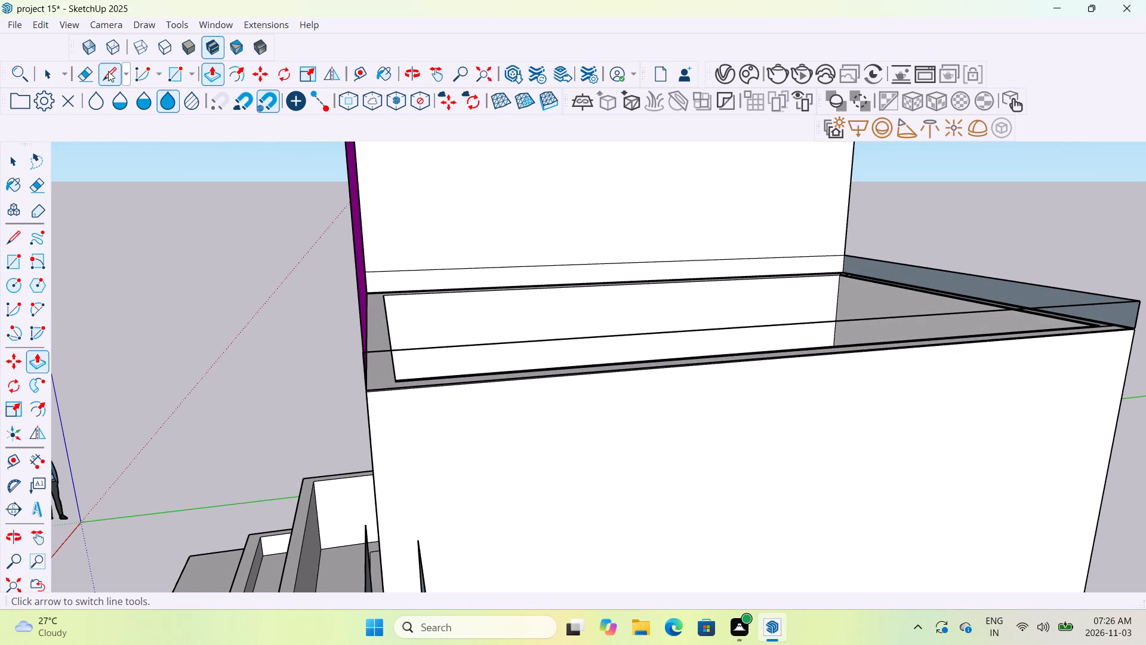
Erase the leftover slab outline edges standing above the side block's outer long wall and its rear wall.
left_click(92, 71)
left_click_drag(511, 331, 512, 354)
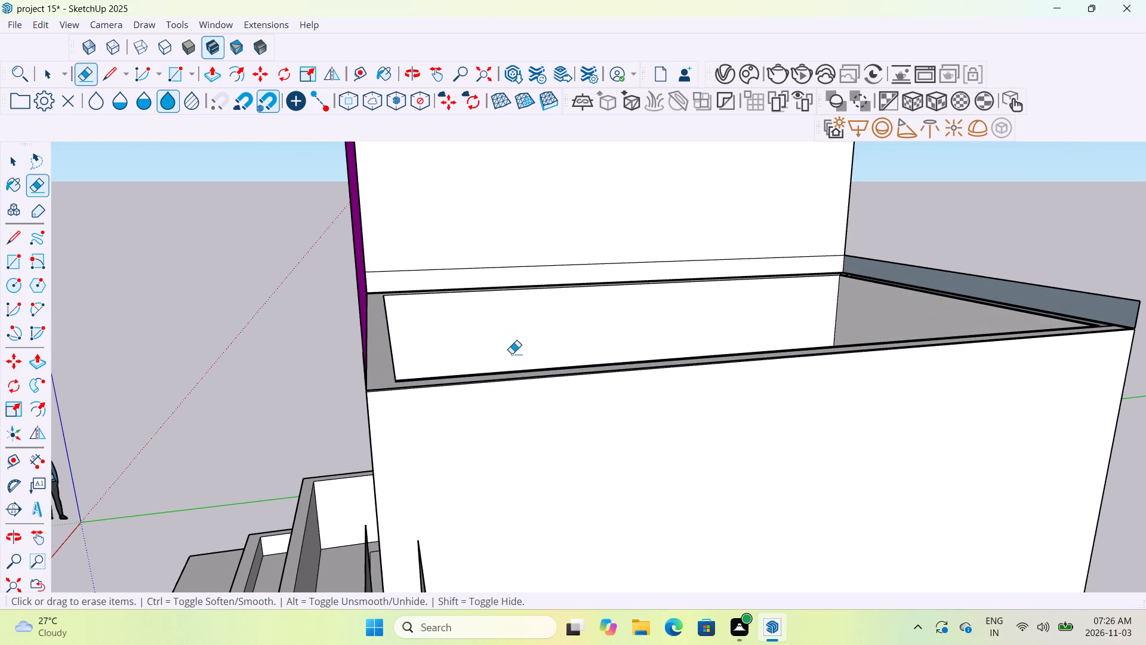
scroll(836, 444, "down", 13)
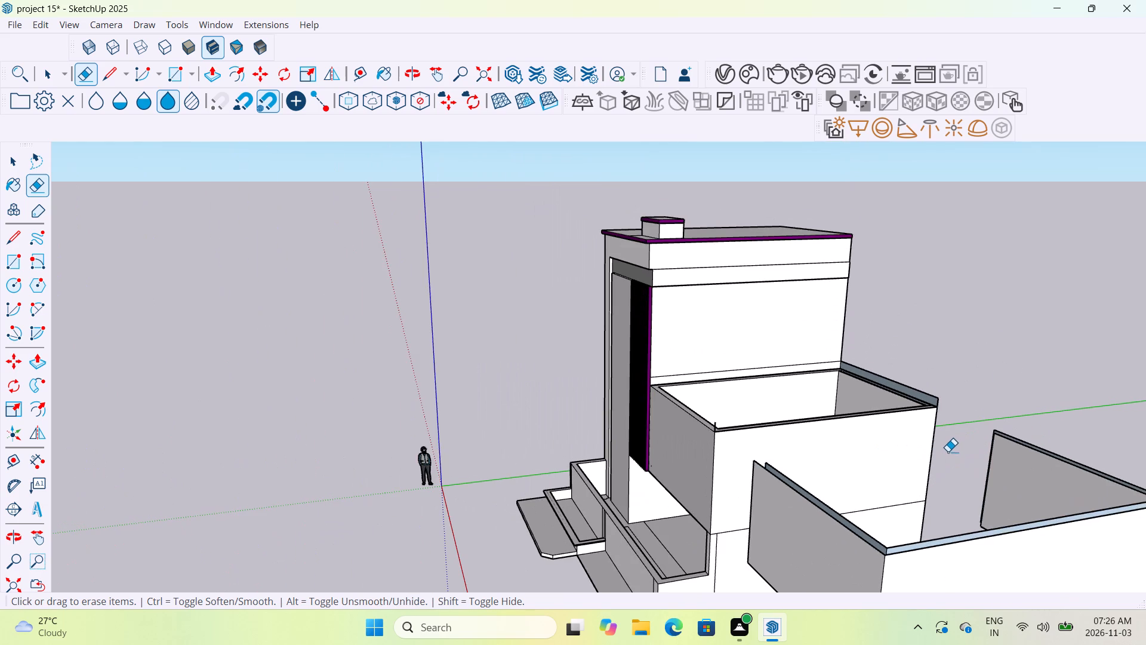
scroll(948, 449, "up", 7)
middle_click_drag(948, 449, 700, 446)
scroll(676, 389, "up", 4)
left_click_drag(571, 314, 574, 322)
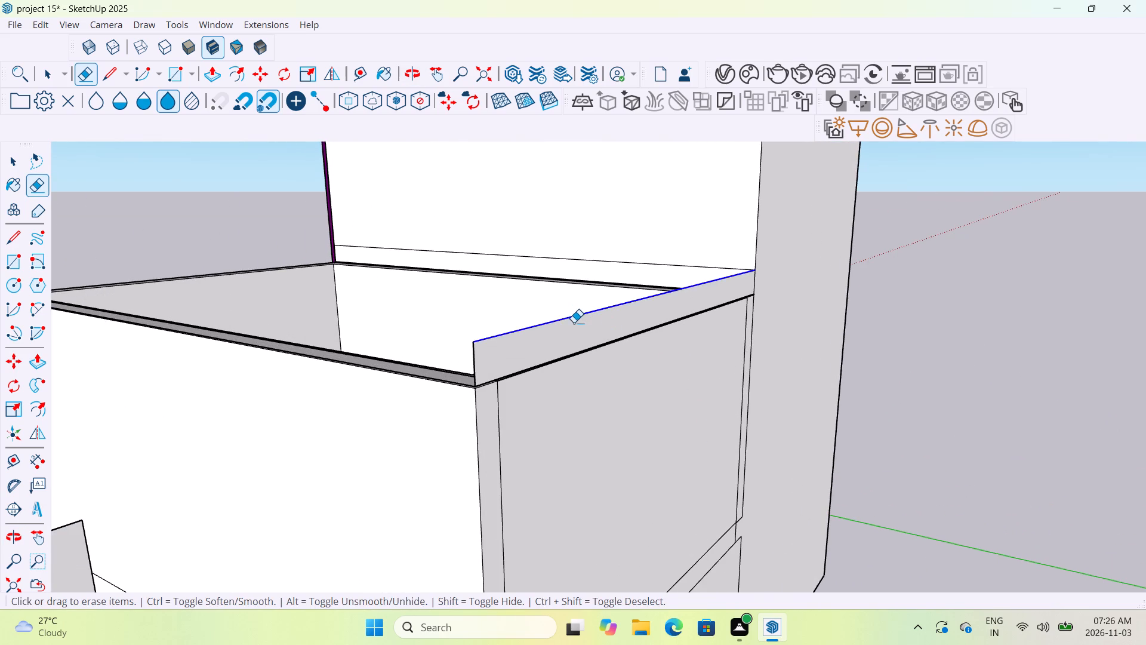
left_click_drag(574, 322, 574, 324)
left_click_drag(462, 354, 476, 342)
Examine the side block's open top, wall thicknesses and rear corner from above and around the building.
middle_click_drag(564, 373, 780, 483)
scroll(780, 483, "down", 5)
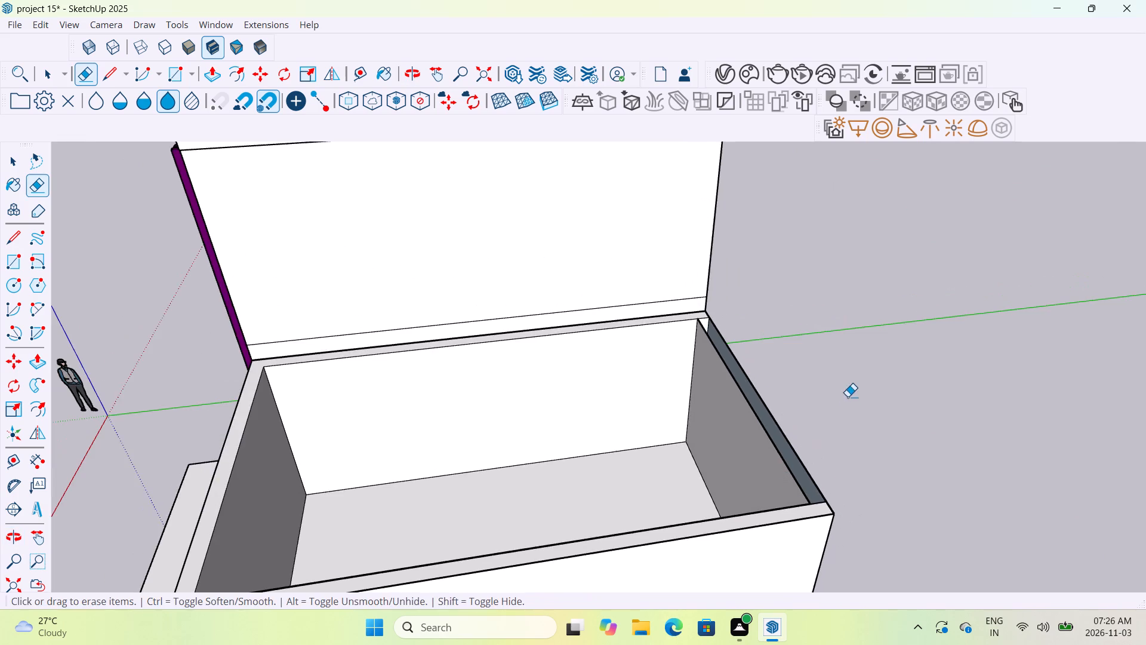
middle_click_drag(849, 397, 780, 522)
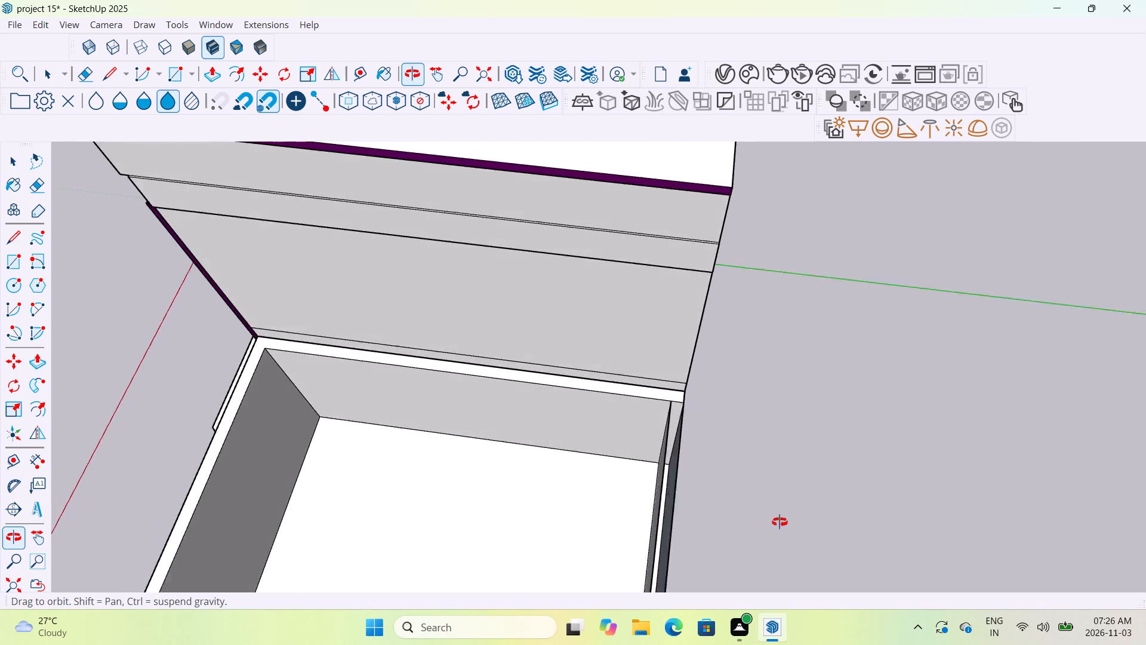
middle_click_drag(780, 522, 937, 395)
scroll(937, 395, "down", 13)
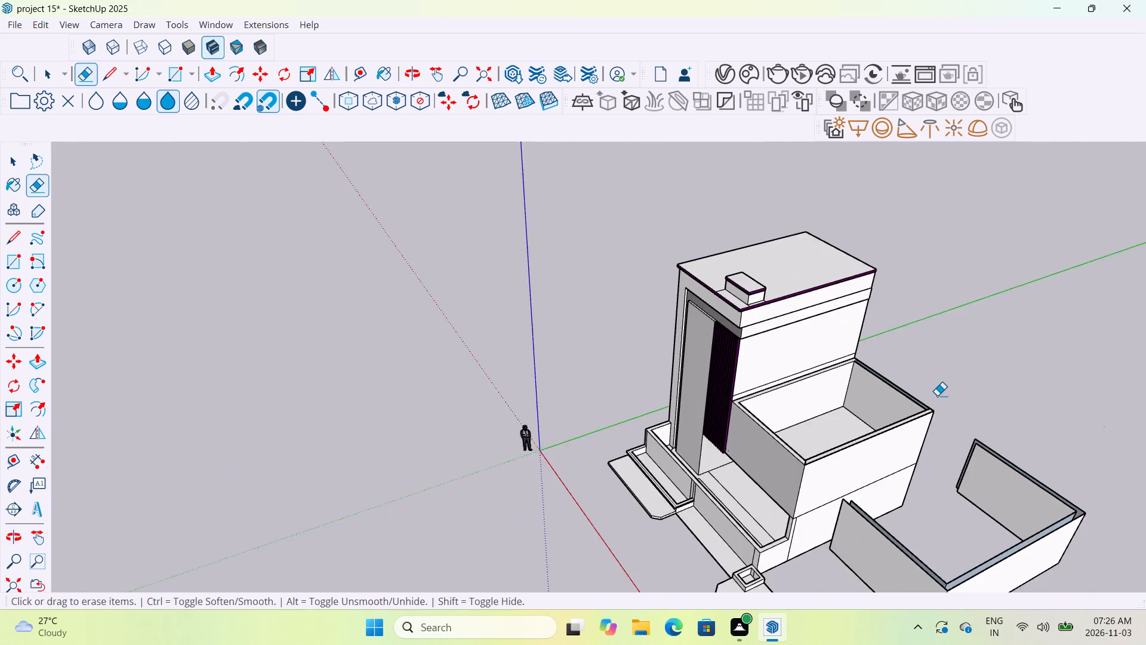
middle_click_drag(937, 395, 769, 549)
scroll(921, 514, "up", 3)
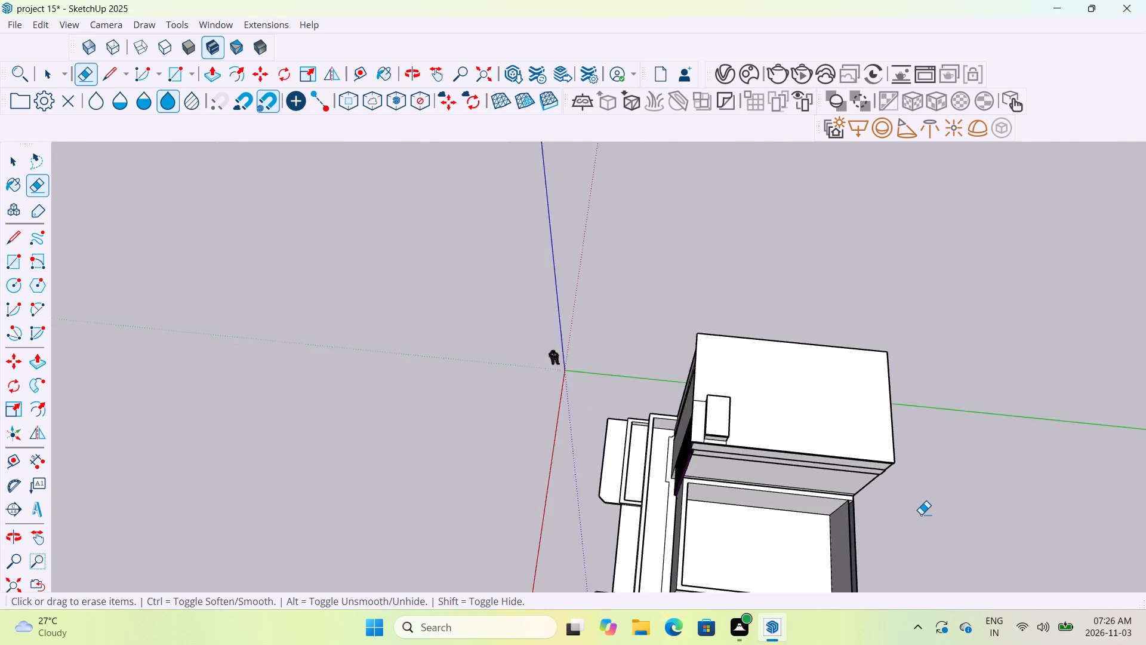
scroll(921, 514, "up", 4)
scroll(921, 514, "down", 20)
scroll(921, 514, "down", 2)
scroll(900, 585, "up", 7)
scroll(898, 562, "down", 1)
scroll(898, 562, "up", 4)
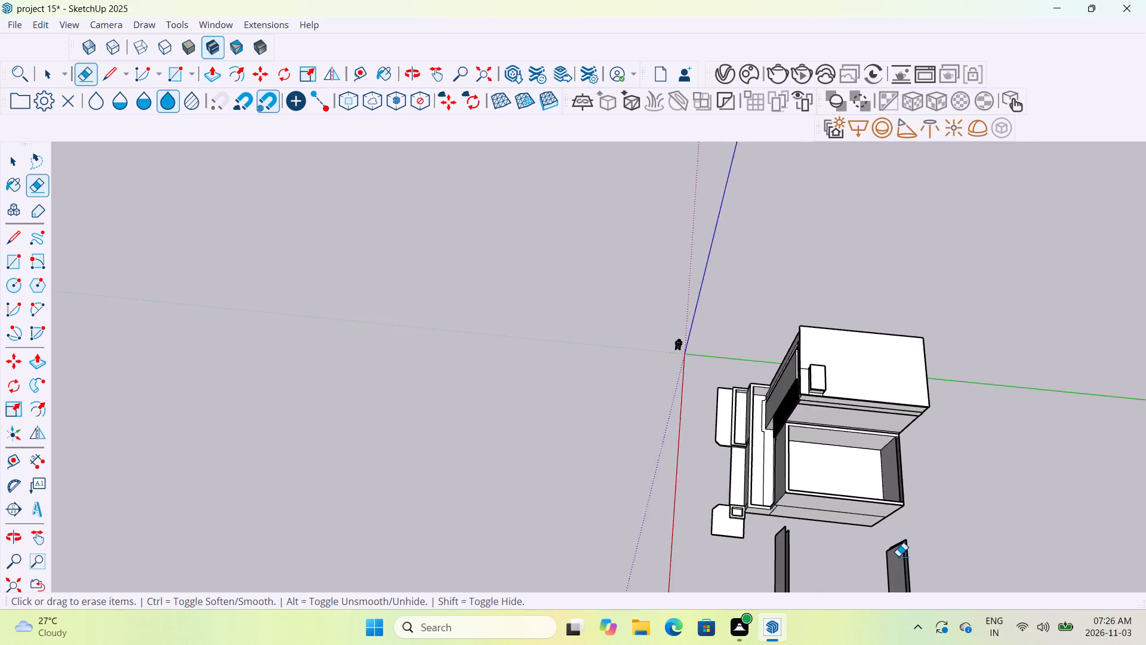
scroll(898, 556, "up", 9)
middle_click_drag(898, 459, 894, 509)
scroll(942, 436, "up", 7)
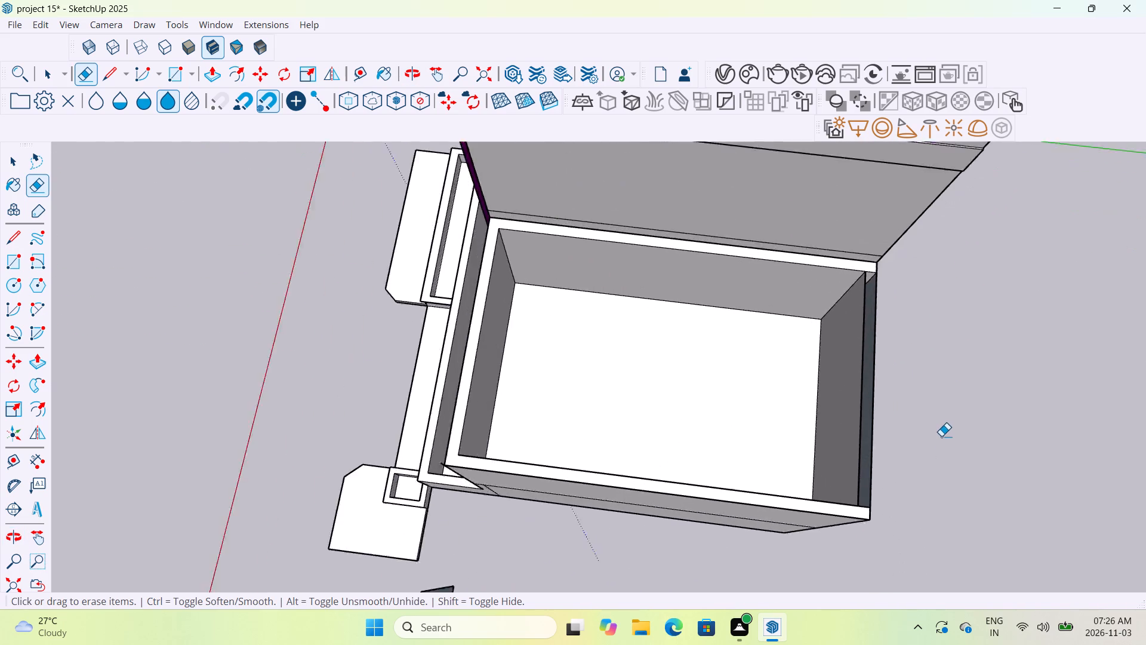
Erase the floor-level and top edges of the inner face on the side block's rear wall.
scroll(941, 436, "up", 5)
middle_click_drag(889, 466, 787, 387)
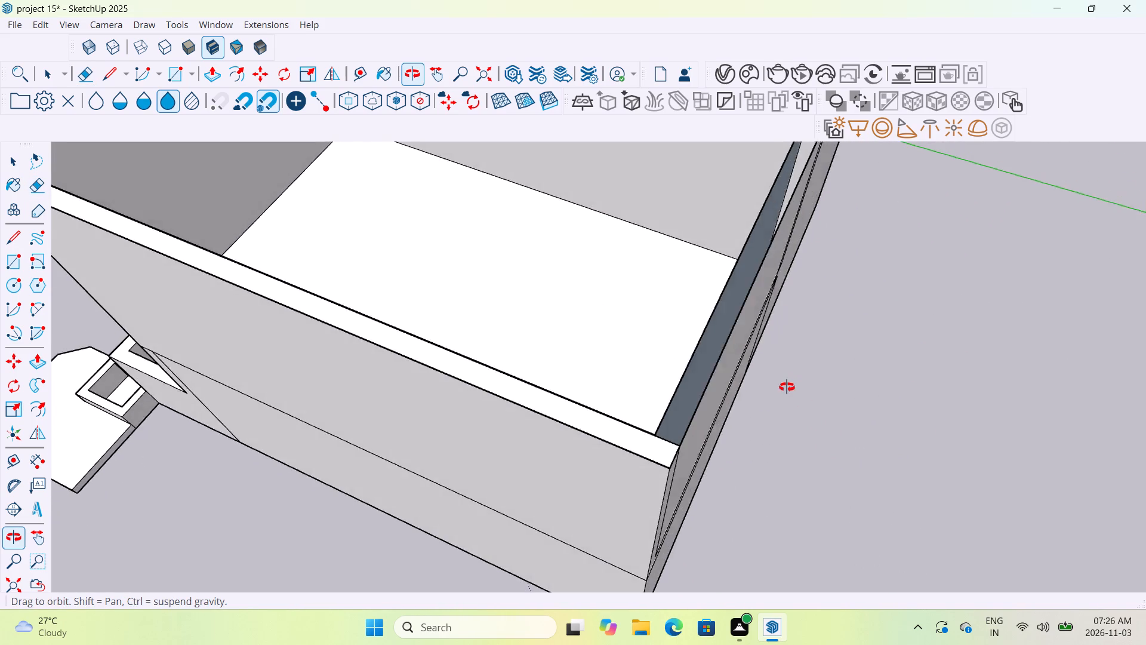
middle_click_drag(787, 387, 661, 308)
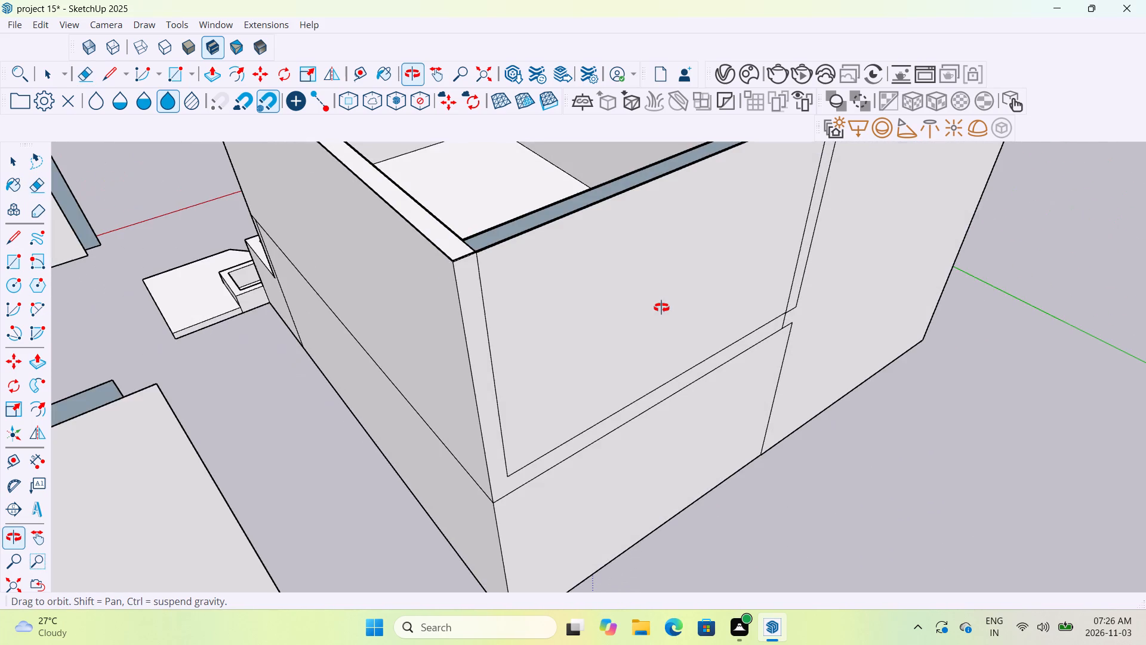
middle_click_drag(661, 308, 780, 434)
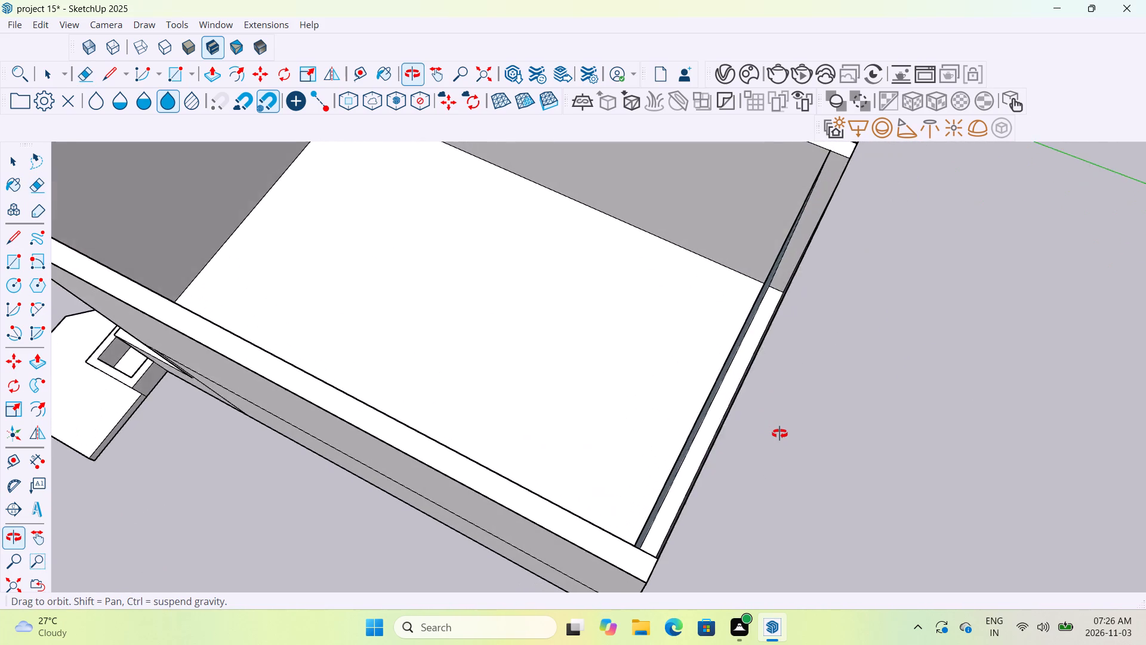
middle_click_drag(780, 434, 780, 438)
scroll(718, 368, "up", 6)
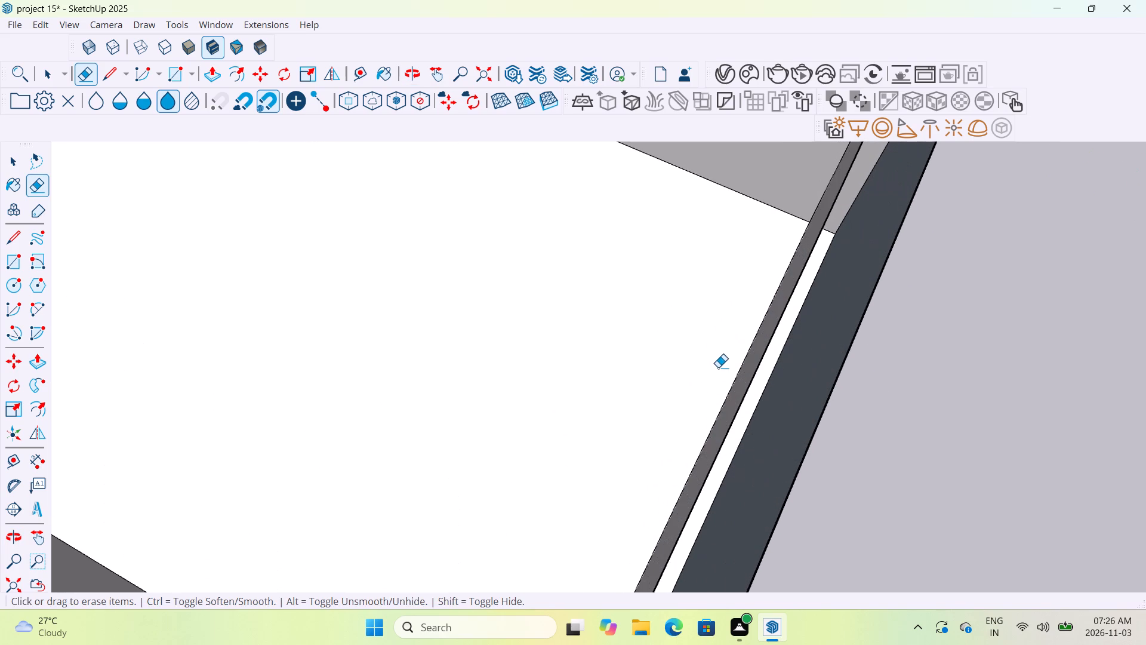
left_click_drag(753, 361, 731, 365)
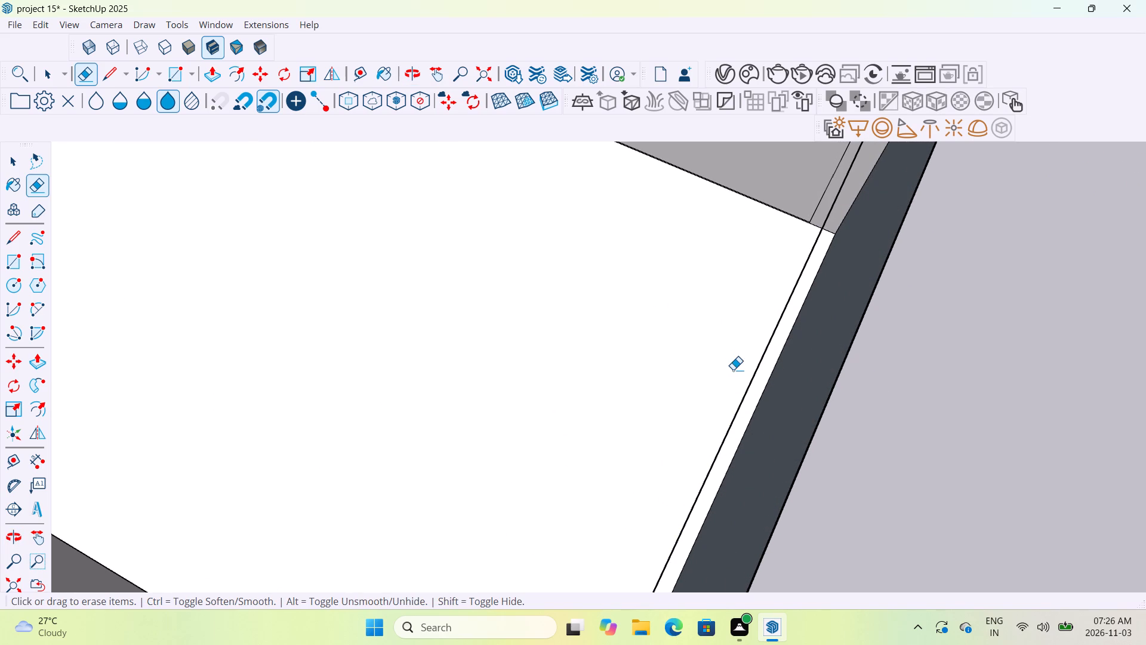
left_click_drag(737, 373, 769, 335)
left_click_drag(762, 352, 768, 334)
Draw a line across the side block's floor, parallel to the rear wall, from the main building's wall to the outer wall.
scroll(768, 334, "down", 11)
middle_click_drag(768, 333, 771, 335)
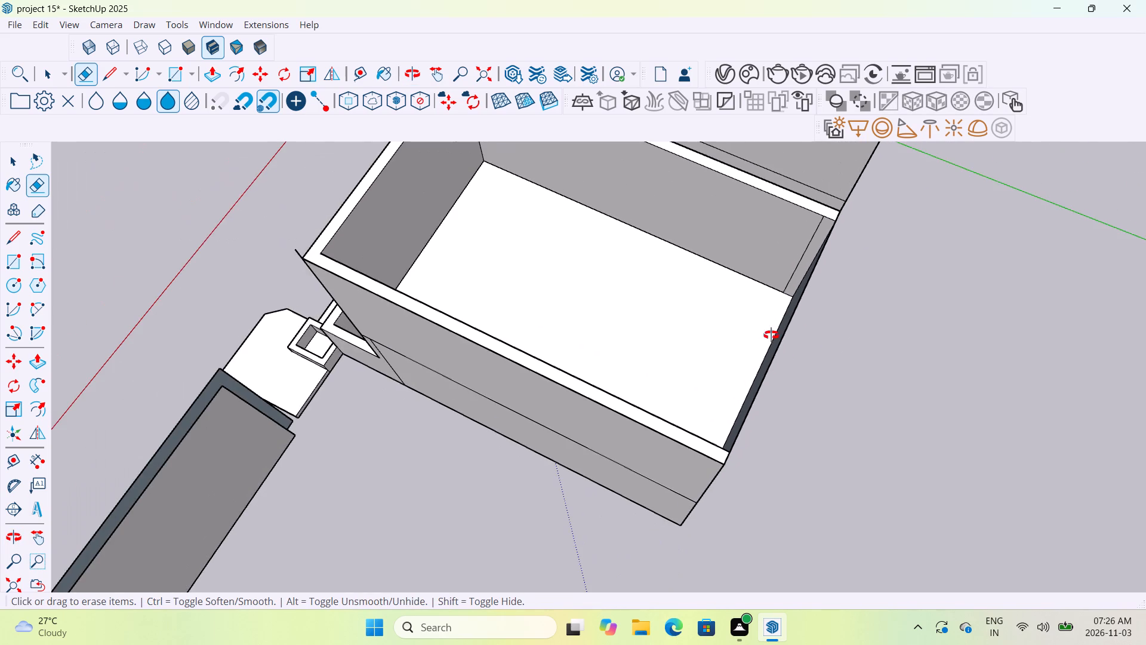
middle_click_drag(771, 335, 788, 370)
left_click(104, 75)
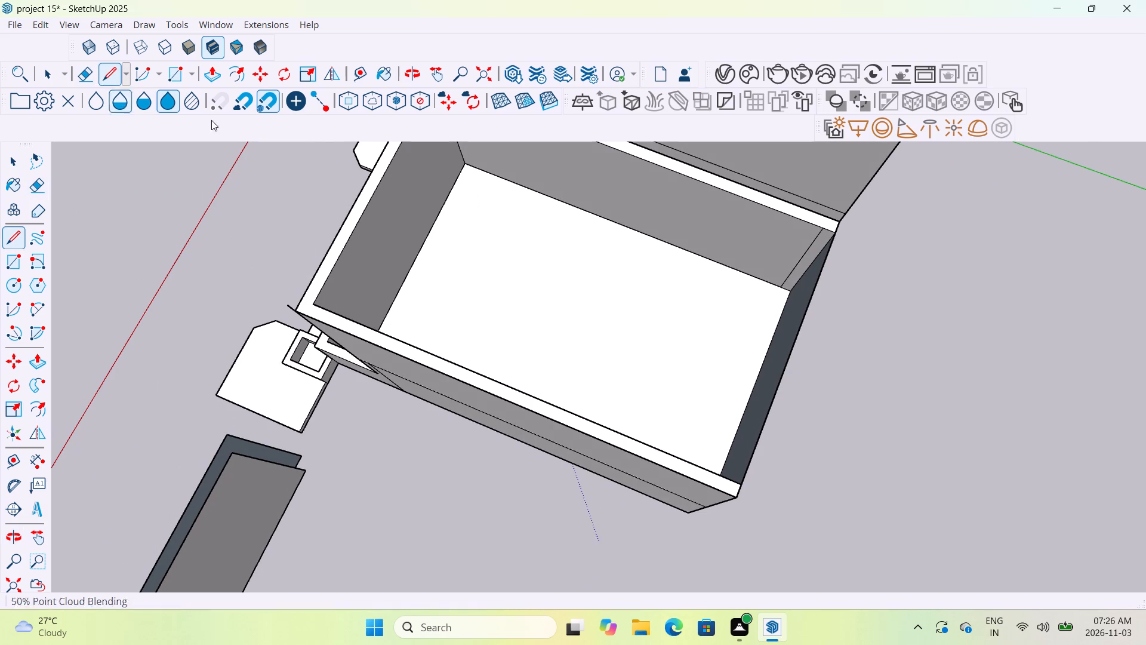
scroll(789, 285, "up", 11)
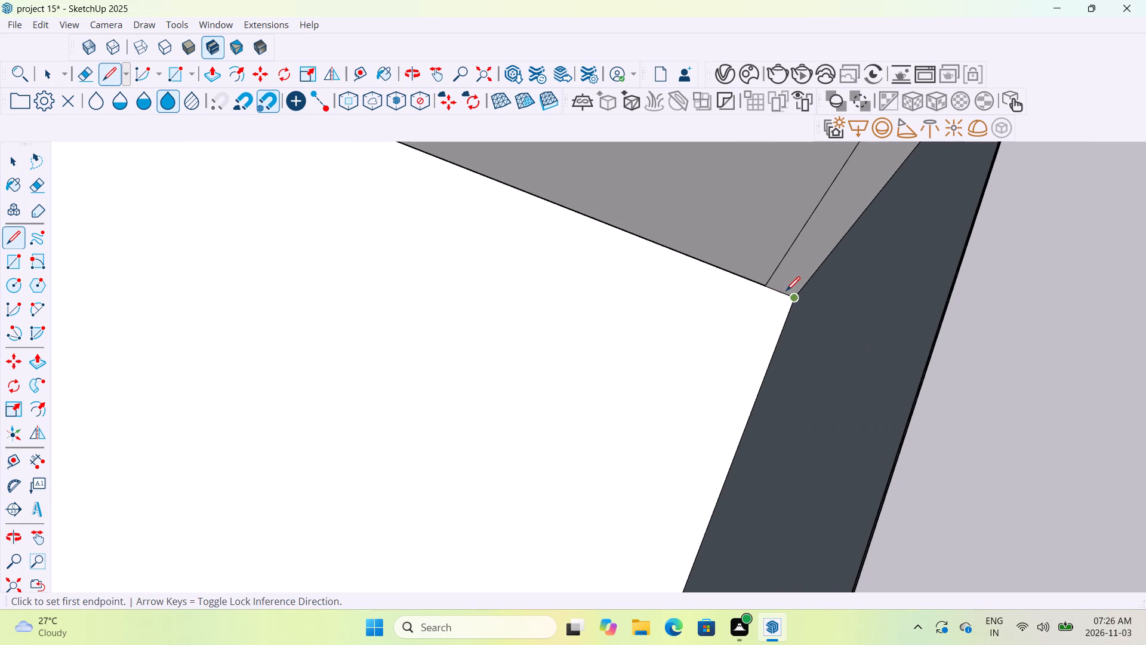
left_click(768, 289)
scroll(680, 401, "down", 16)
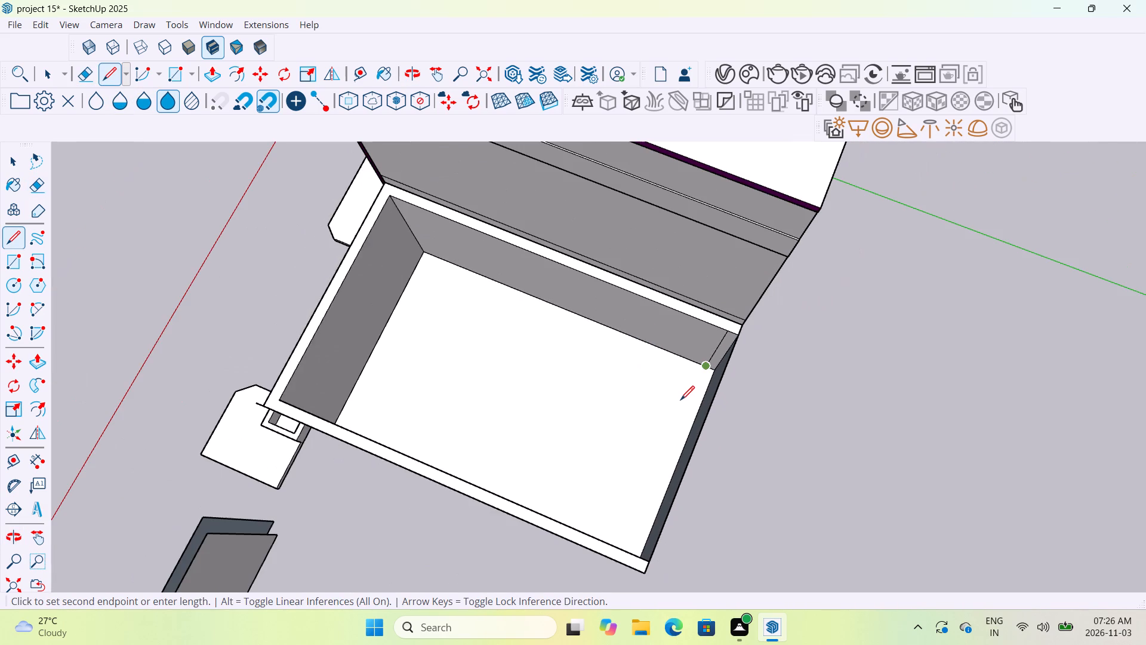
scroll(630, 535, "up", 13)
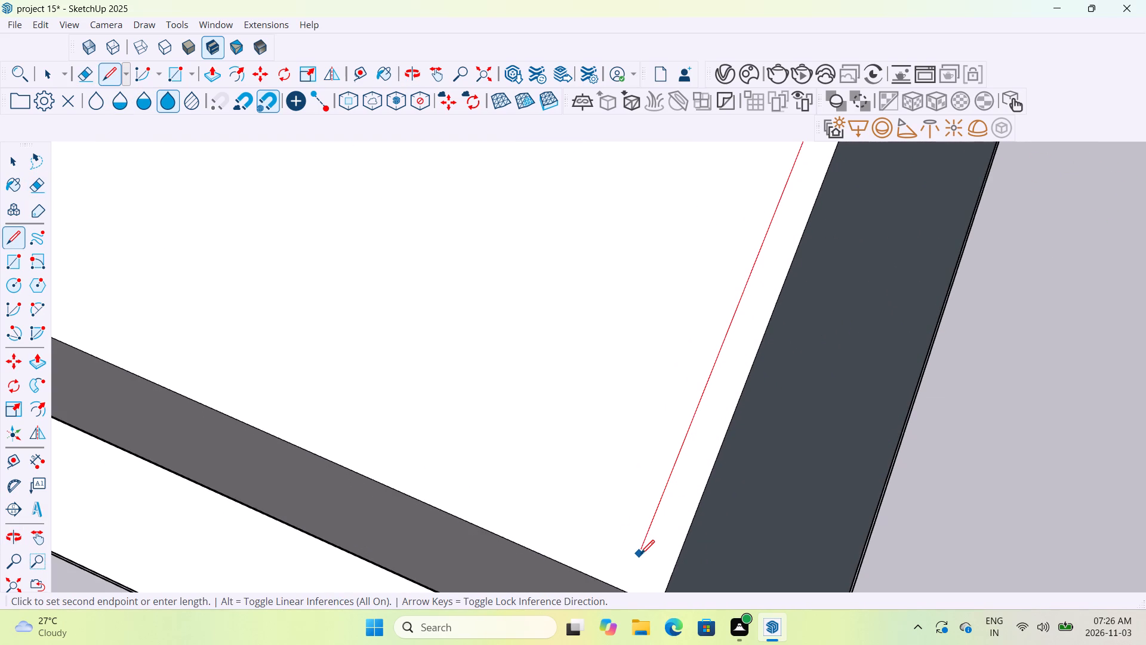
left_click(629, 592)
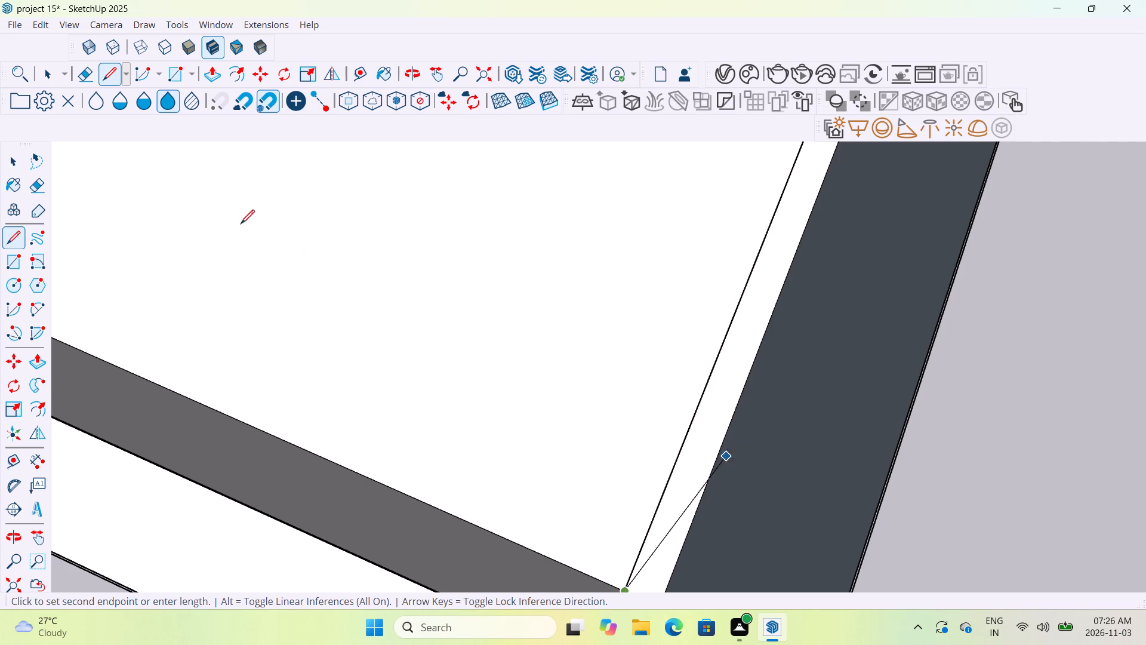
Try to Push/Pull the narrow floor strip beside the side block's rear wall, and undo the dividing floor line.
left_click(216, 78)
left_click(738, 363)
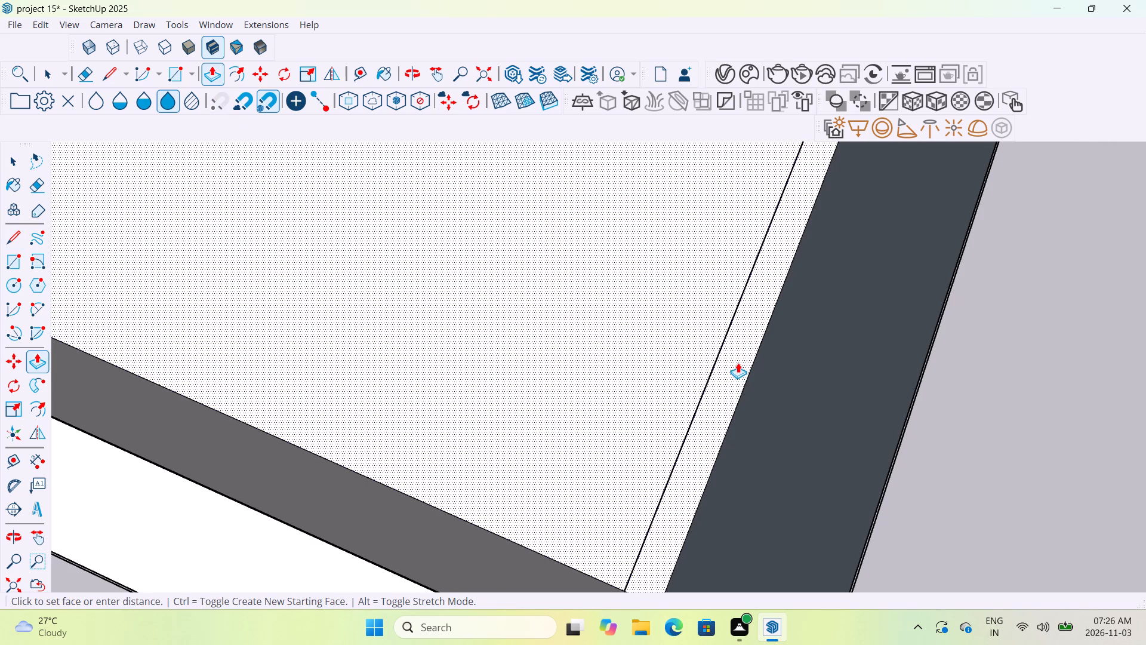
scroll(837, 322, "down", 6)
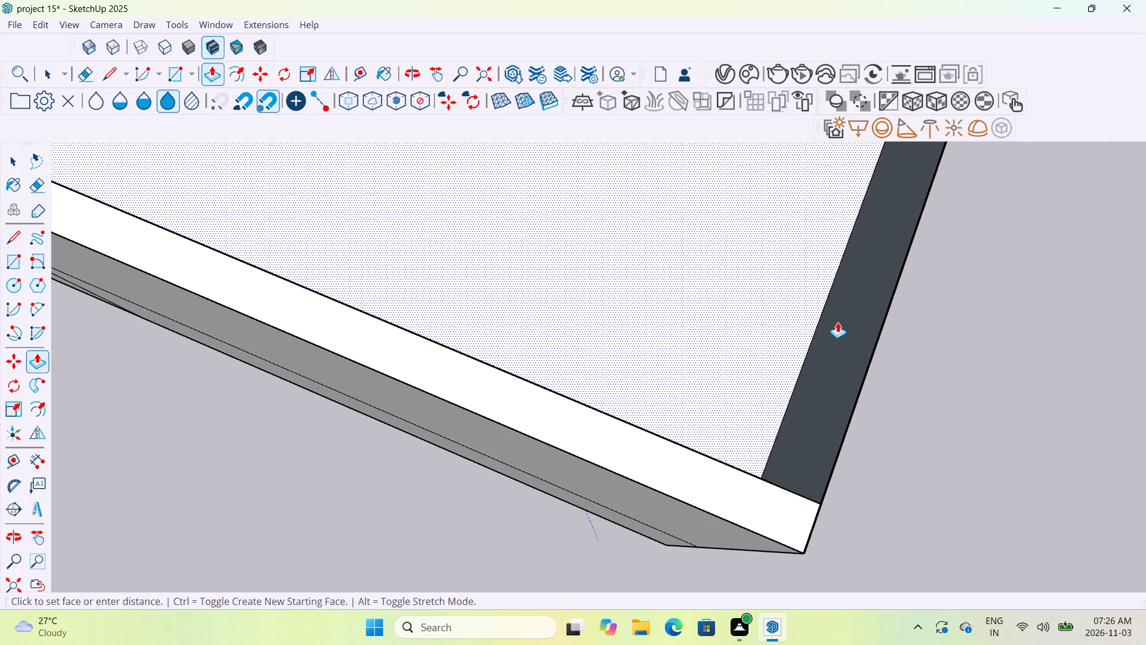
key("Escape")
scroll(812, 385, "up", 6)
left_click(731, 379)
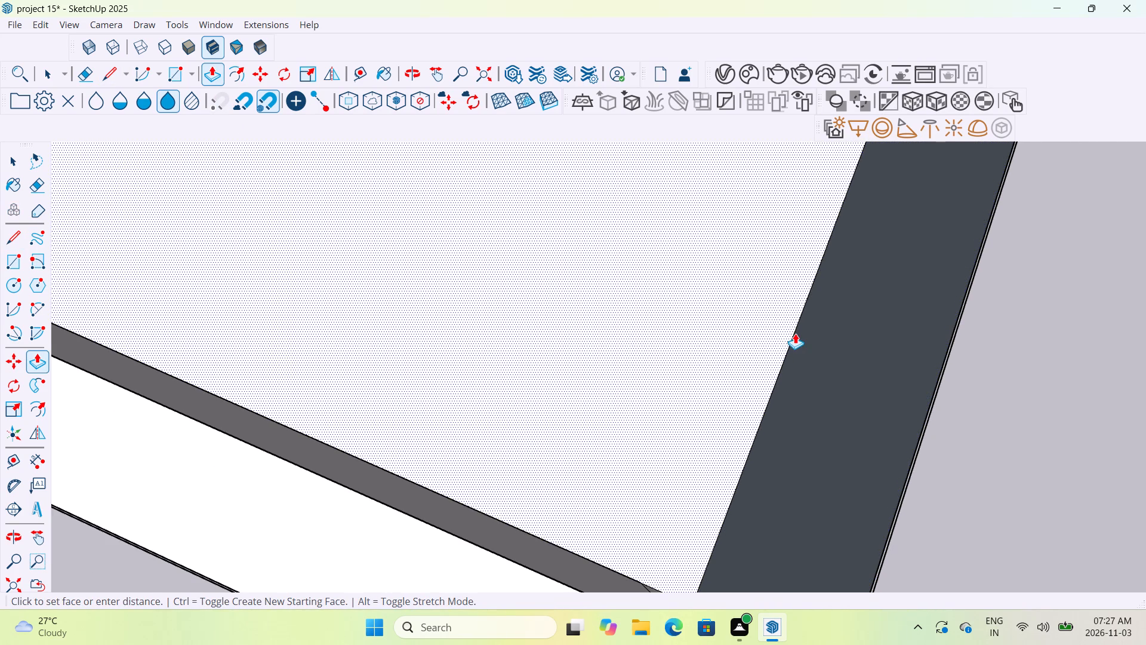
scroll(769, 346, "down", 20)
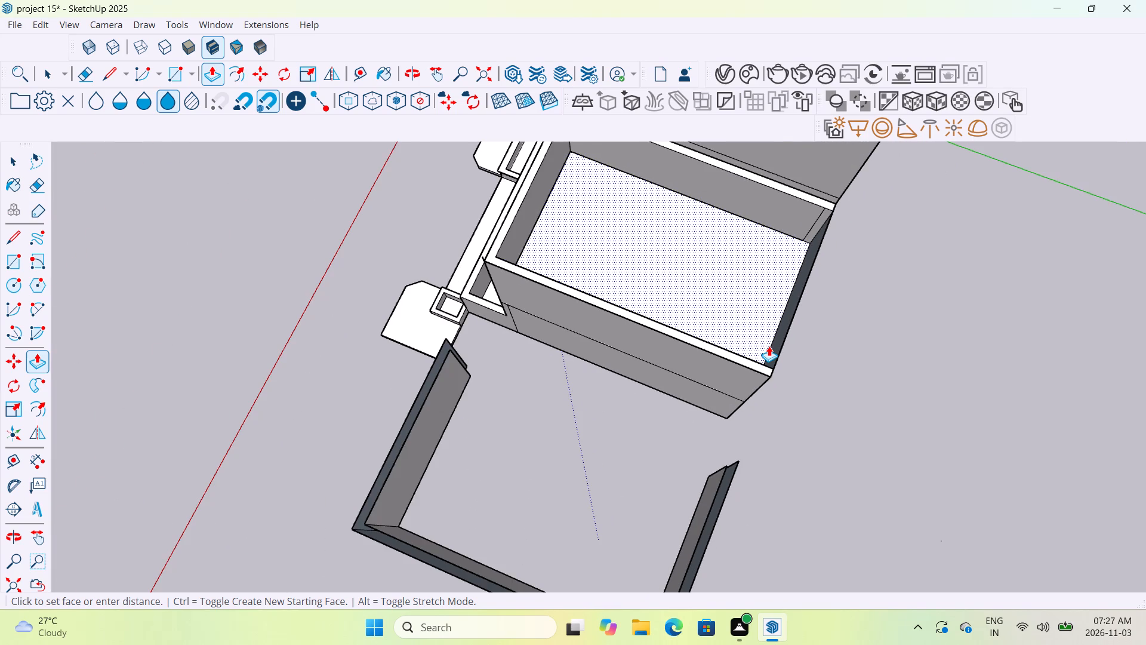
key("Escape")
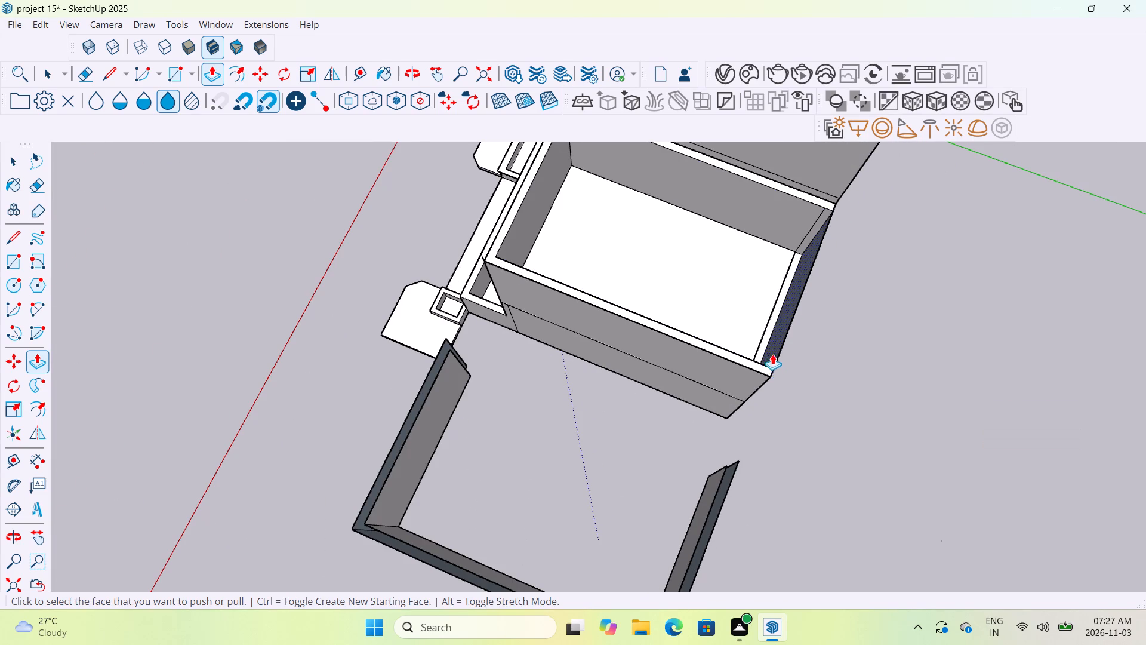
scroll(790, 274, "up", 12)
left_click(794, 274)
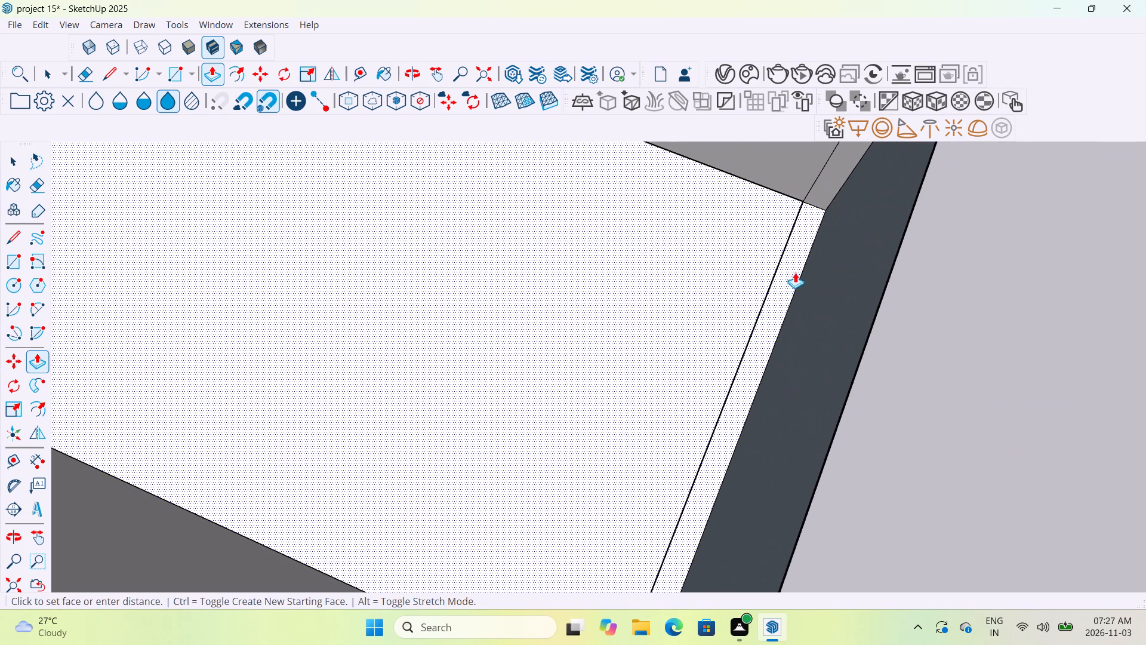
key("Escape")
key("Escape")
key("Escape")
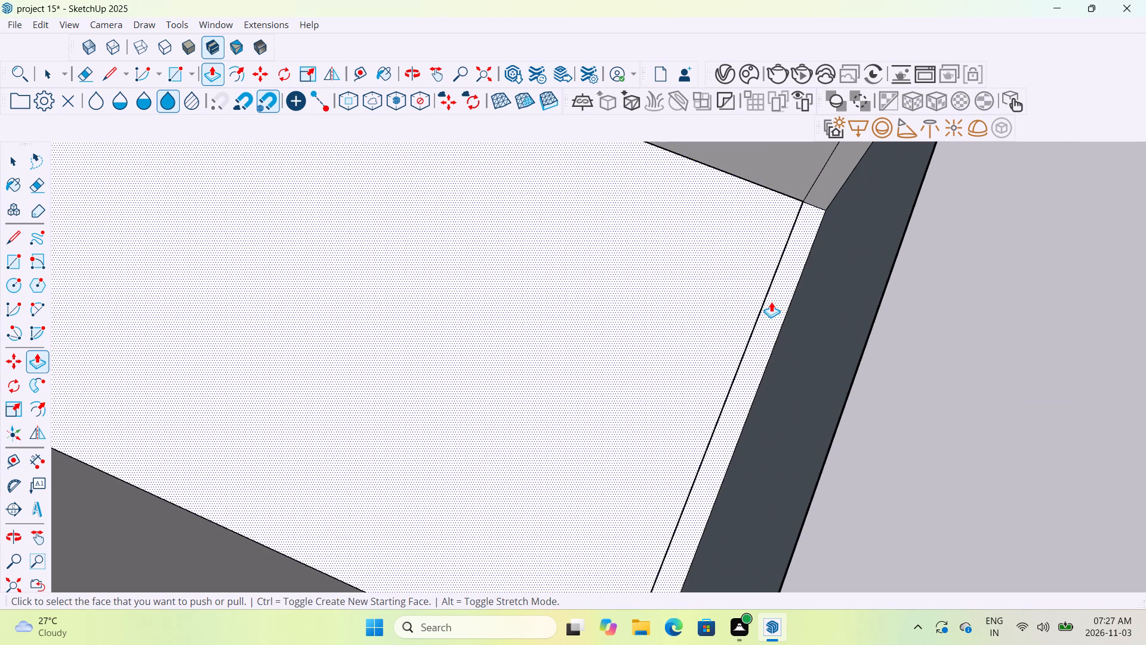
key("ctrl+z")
Delete the outer face of the side block's rear wall and erase the leftover edge spanning the top of the opening.
scroll(771, 302, "down", 12)
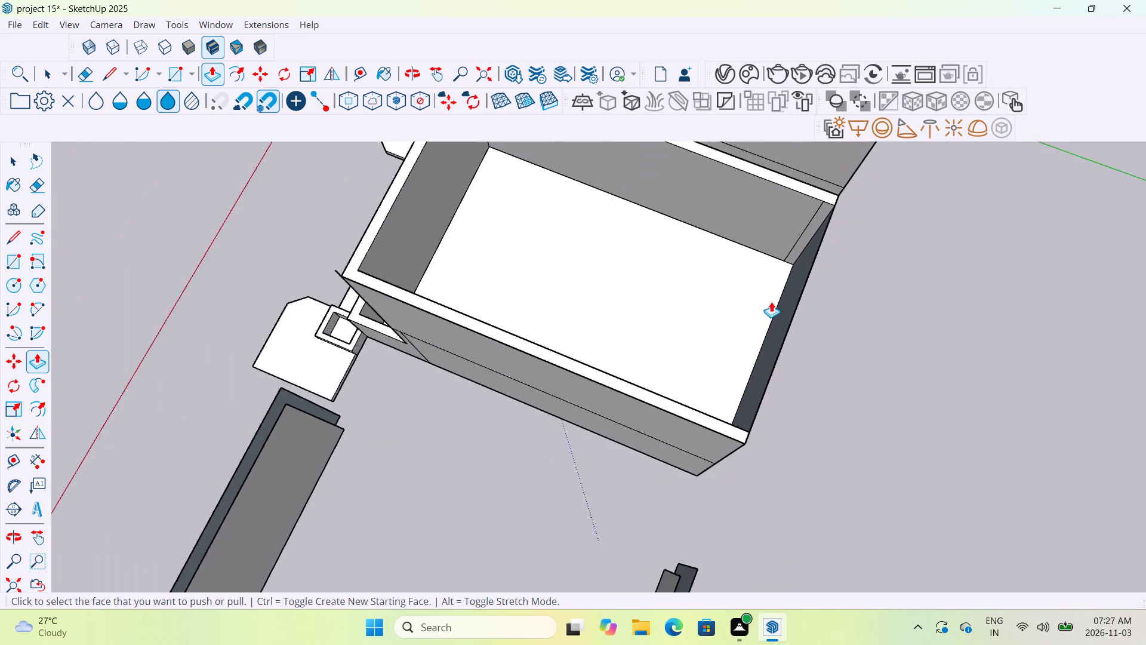
scroll(771, 302, "down", 1)
middle_click_drag(854, 340, 714, 272)
middle_click_drag(787, 367, 762, 328)
left_click(772, 351)
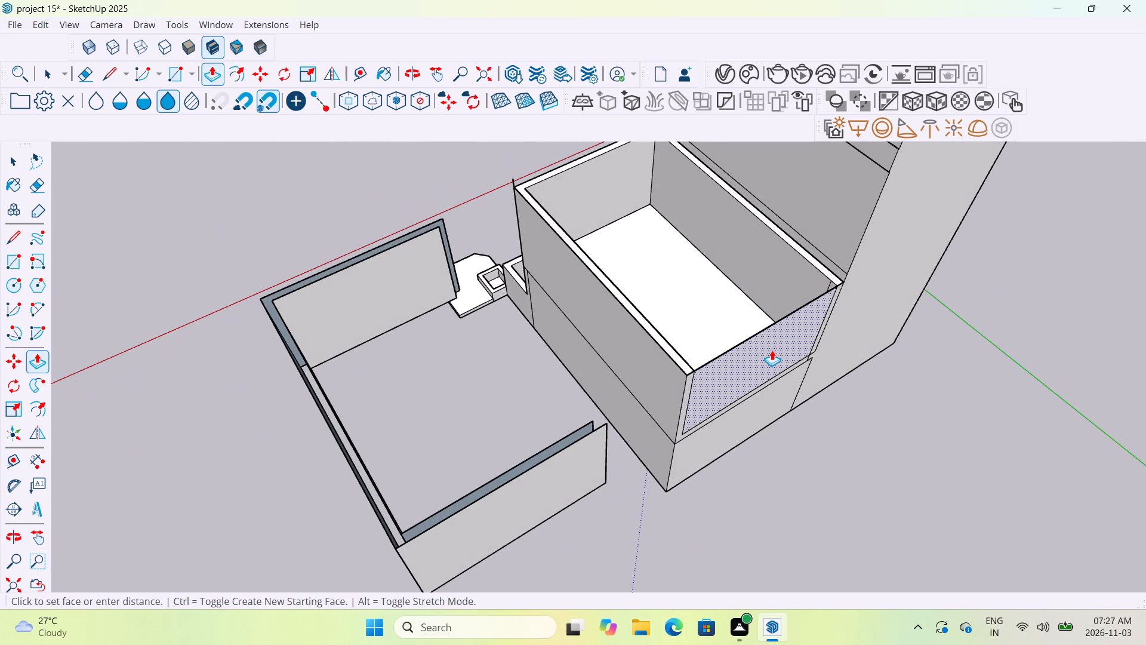
key("Delete")
scroll(772, 350, "up", 5)
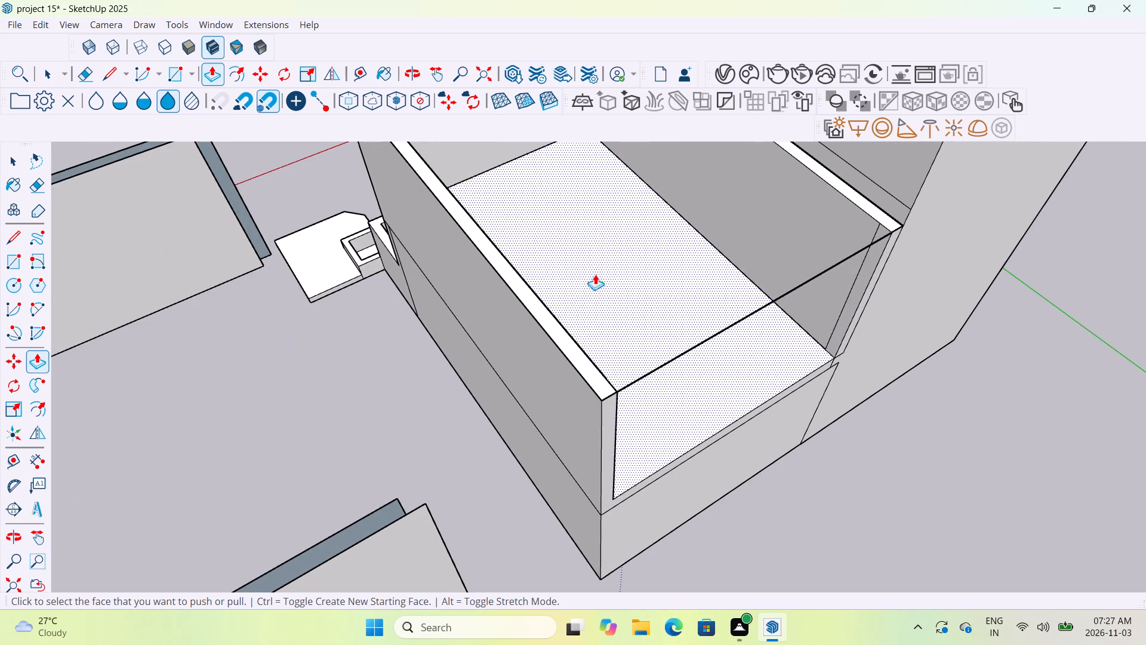
left_click(86, 72)
left_click_drag(695, 328, 698, 353)
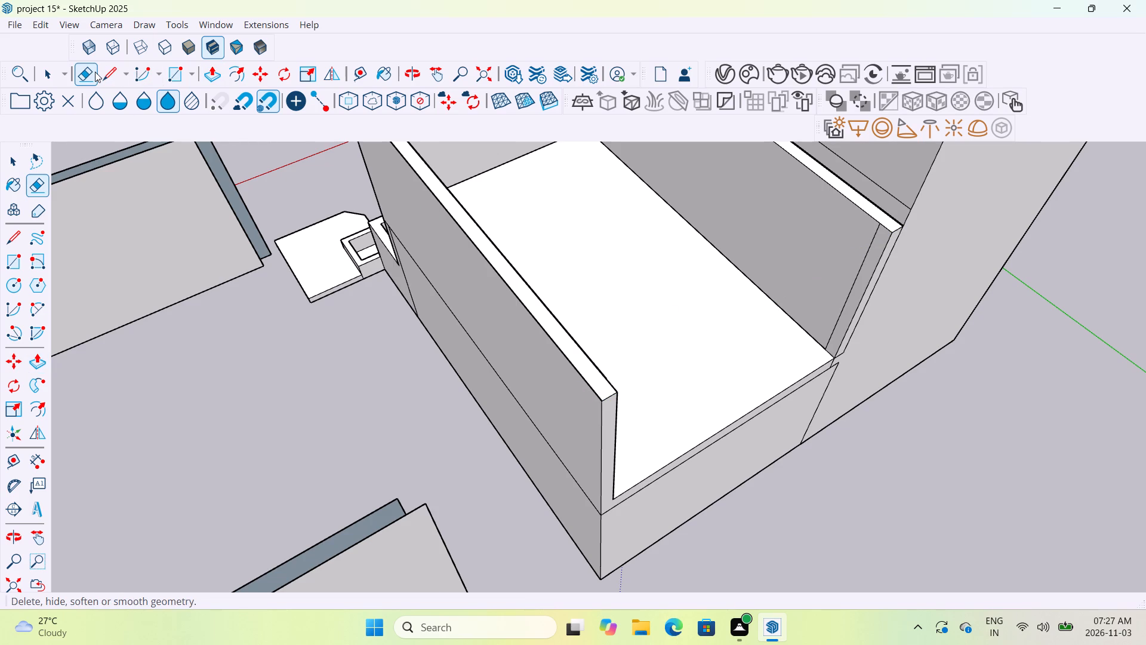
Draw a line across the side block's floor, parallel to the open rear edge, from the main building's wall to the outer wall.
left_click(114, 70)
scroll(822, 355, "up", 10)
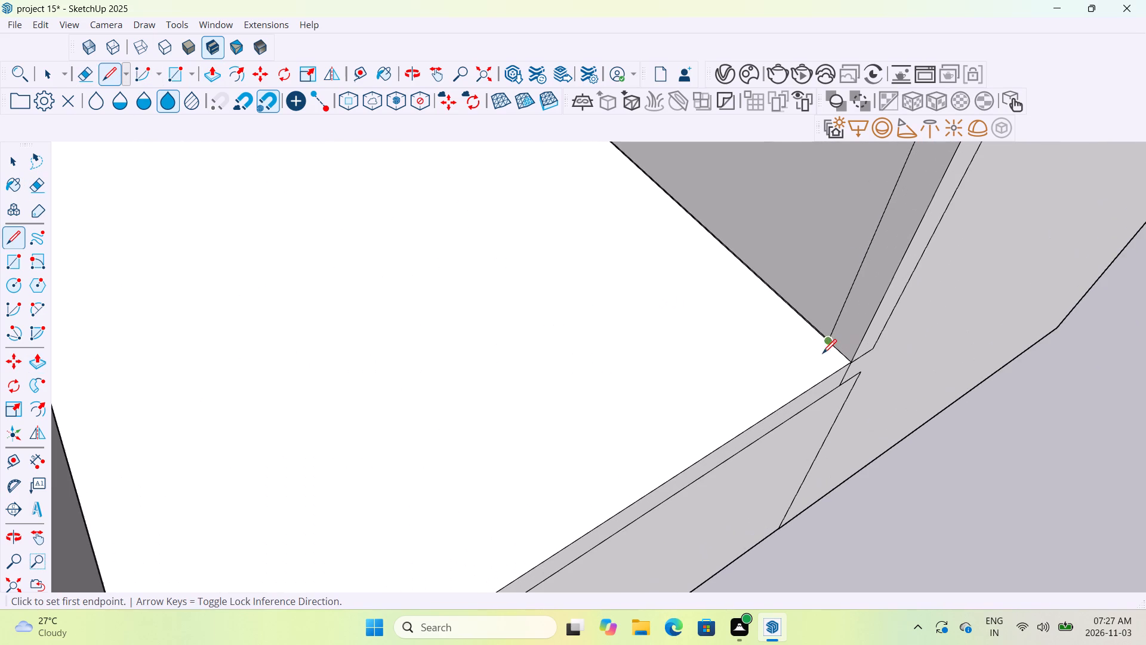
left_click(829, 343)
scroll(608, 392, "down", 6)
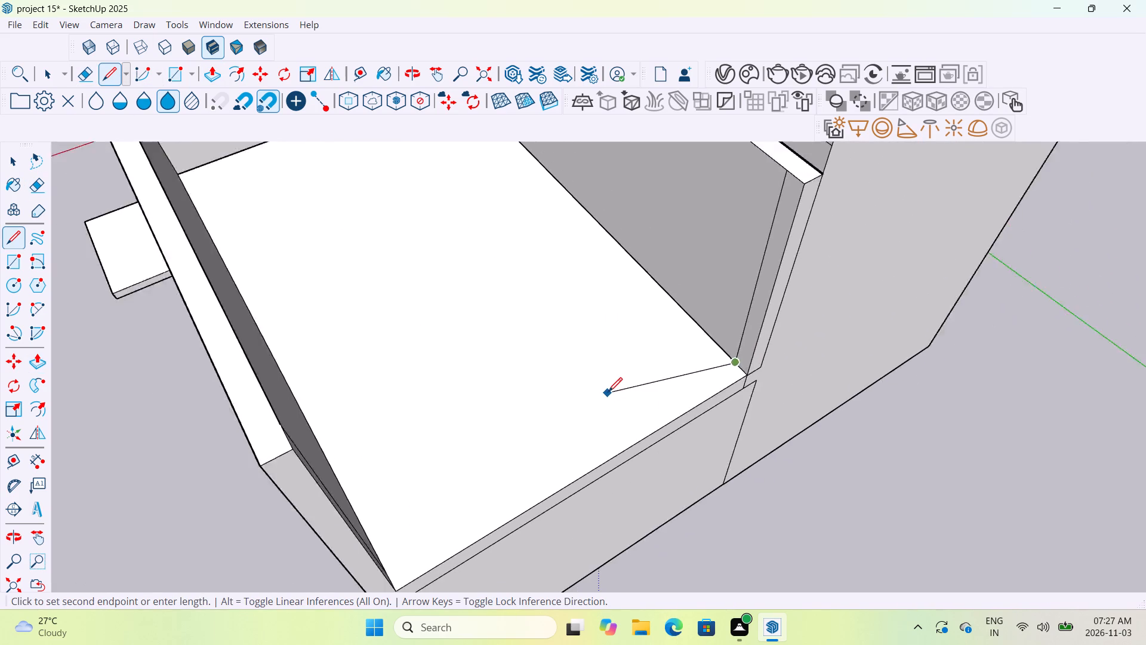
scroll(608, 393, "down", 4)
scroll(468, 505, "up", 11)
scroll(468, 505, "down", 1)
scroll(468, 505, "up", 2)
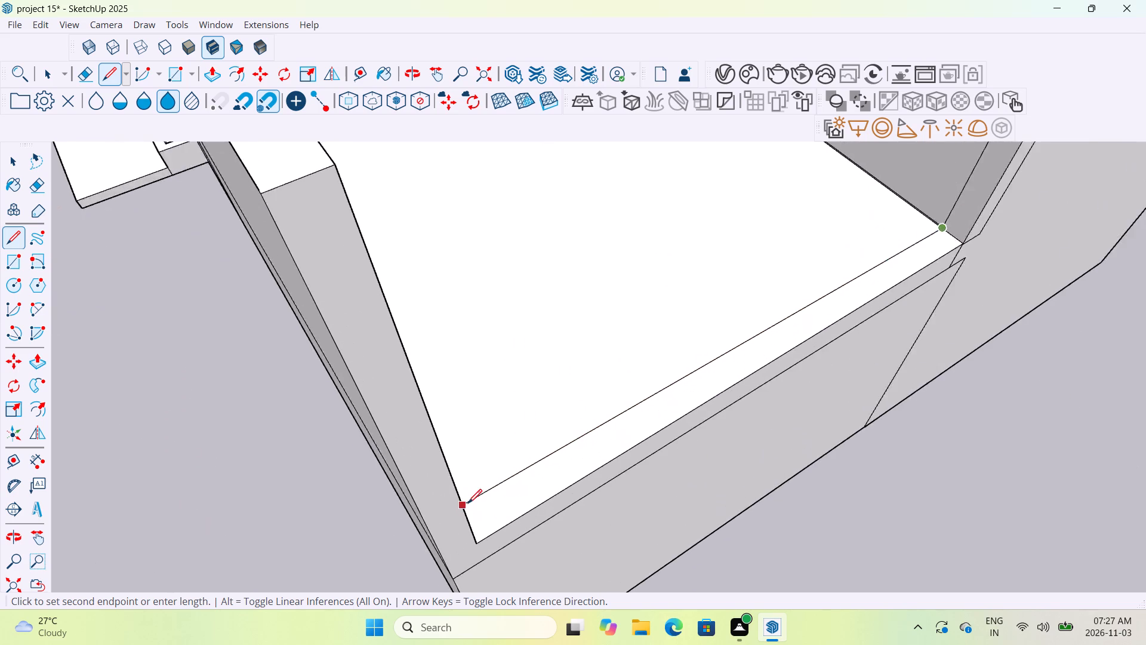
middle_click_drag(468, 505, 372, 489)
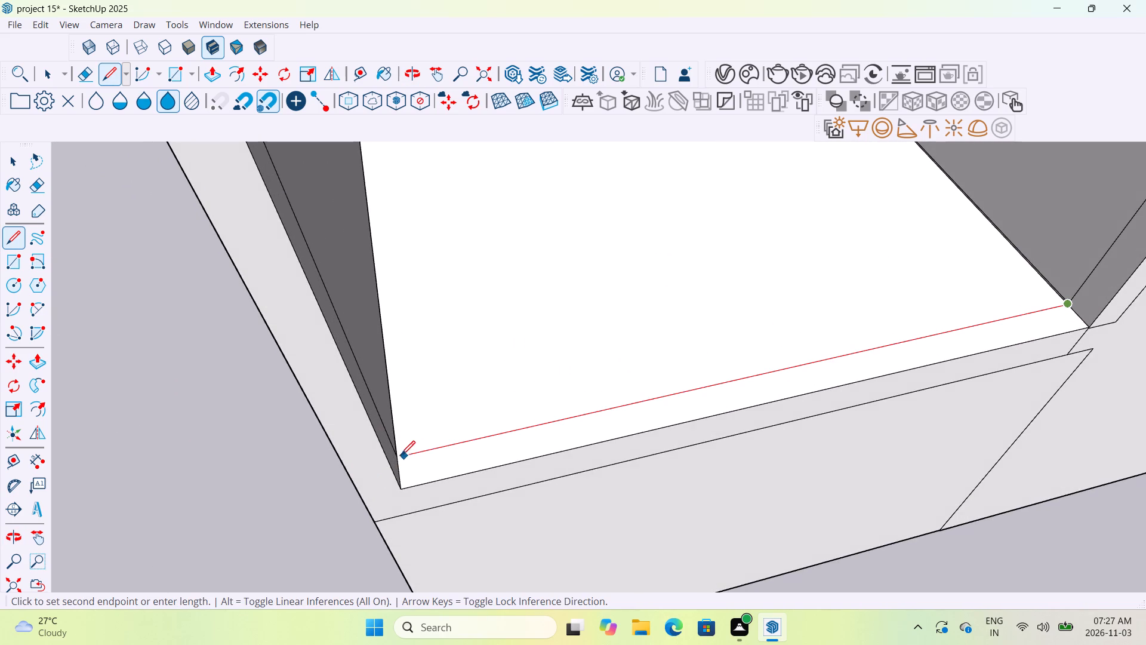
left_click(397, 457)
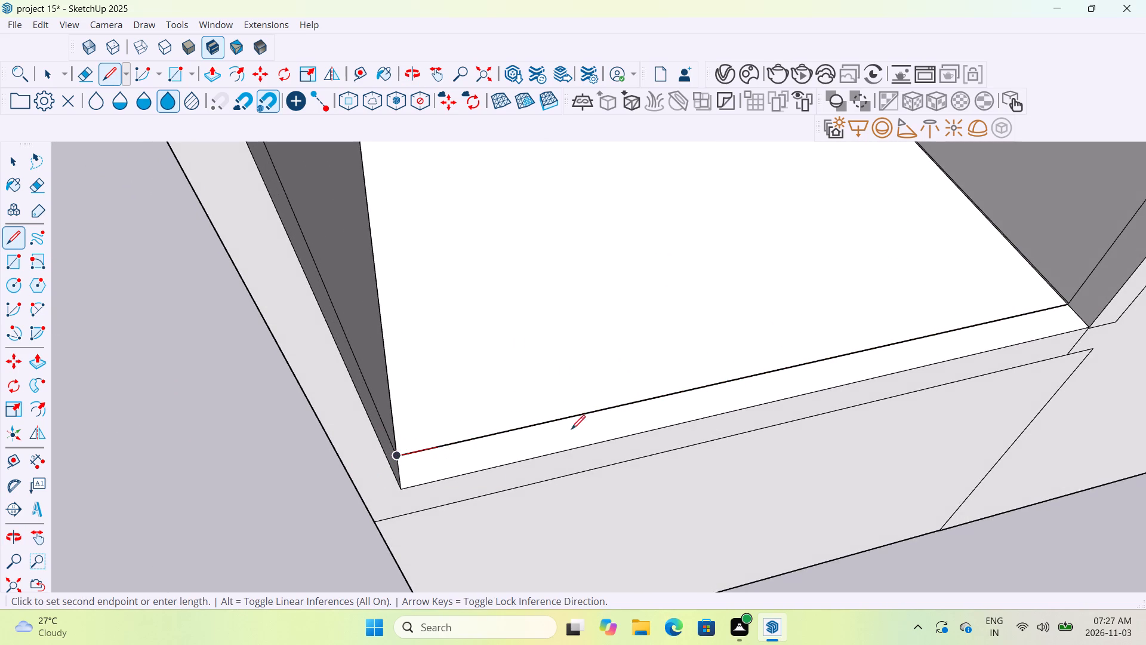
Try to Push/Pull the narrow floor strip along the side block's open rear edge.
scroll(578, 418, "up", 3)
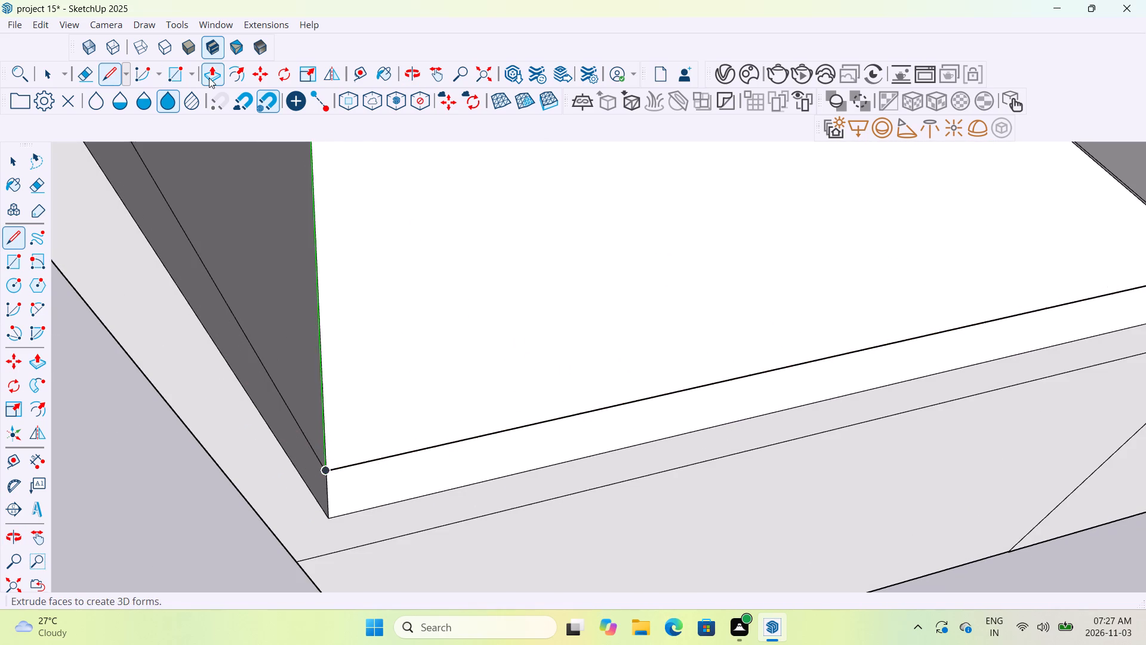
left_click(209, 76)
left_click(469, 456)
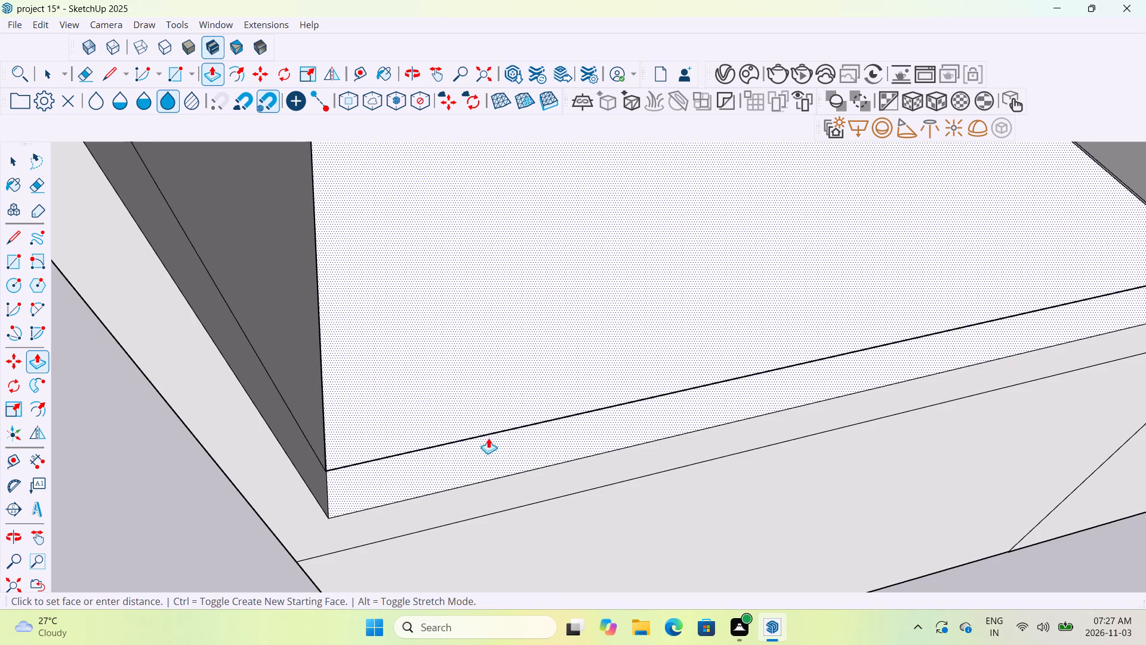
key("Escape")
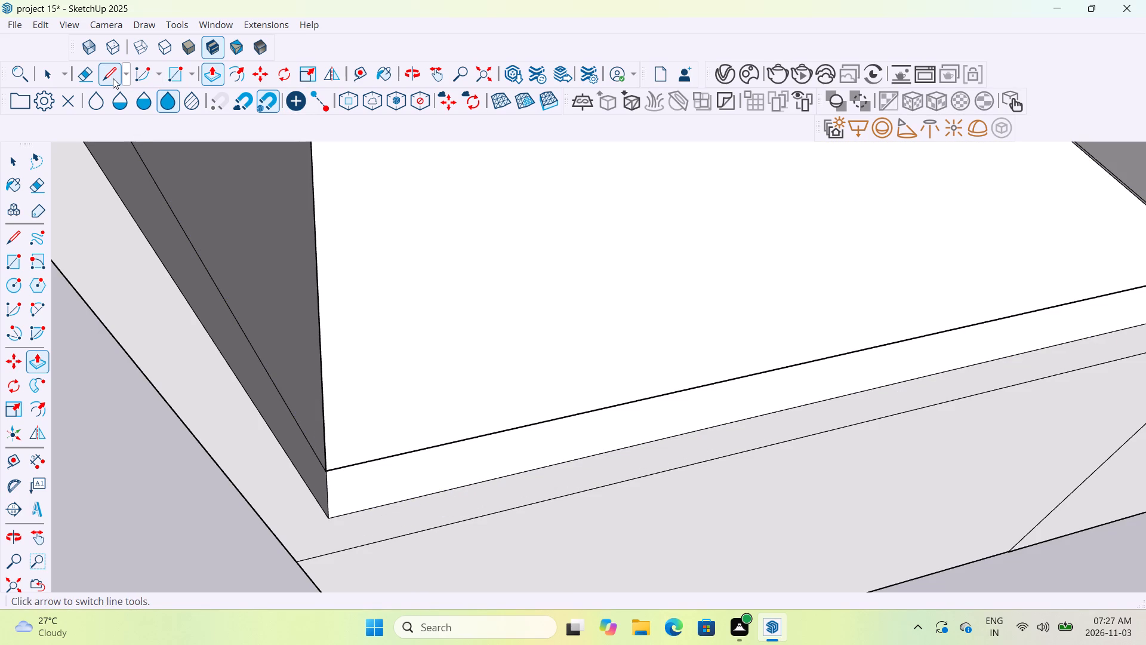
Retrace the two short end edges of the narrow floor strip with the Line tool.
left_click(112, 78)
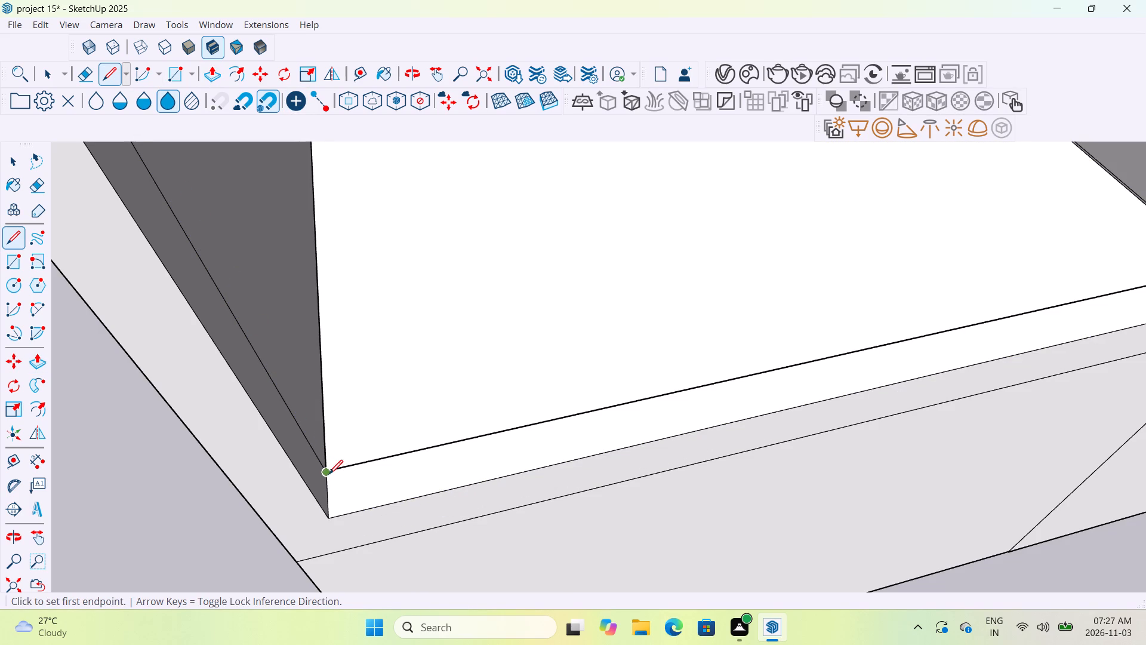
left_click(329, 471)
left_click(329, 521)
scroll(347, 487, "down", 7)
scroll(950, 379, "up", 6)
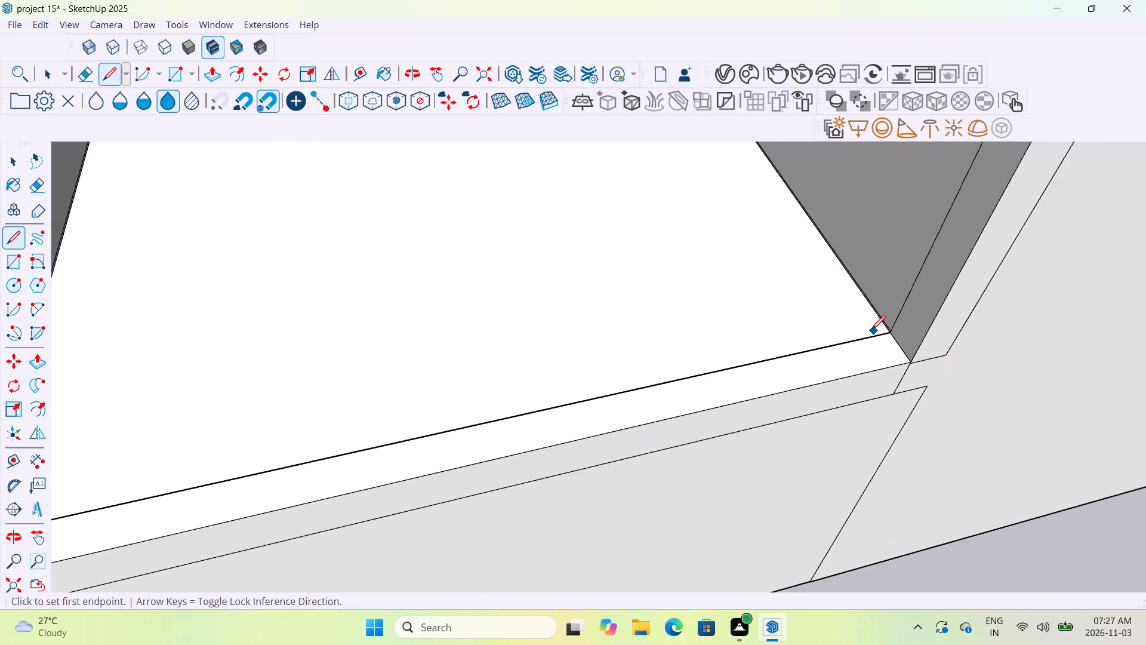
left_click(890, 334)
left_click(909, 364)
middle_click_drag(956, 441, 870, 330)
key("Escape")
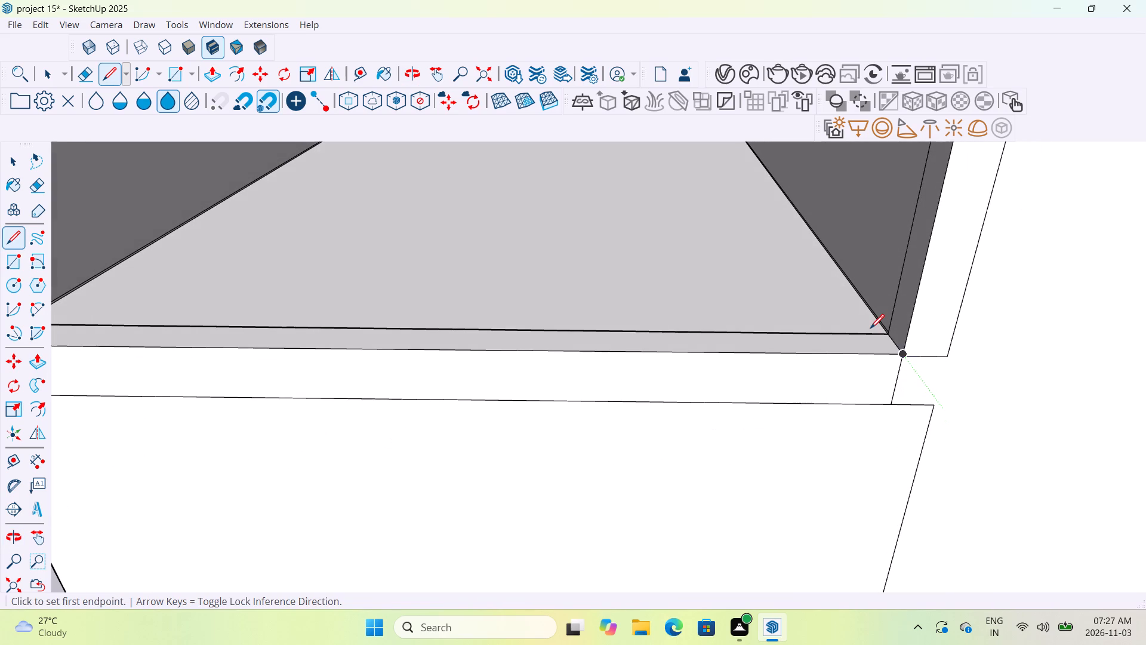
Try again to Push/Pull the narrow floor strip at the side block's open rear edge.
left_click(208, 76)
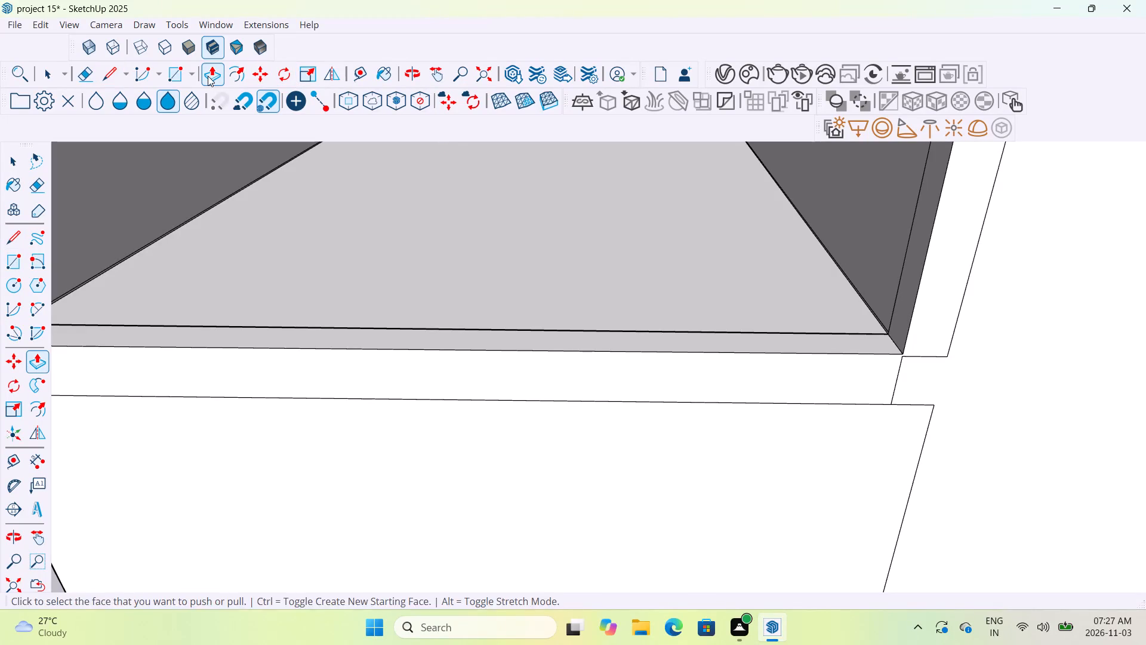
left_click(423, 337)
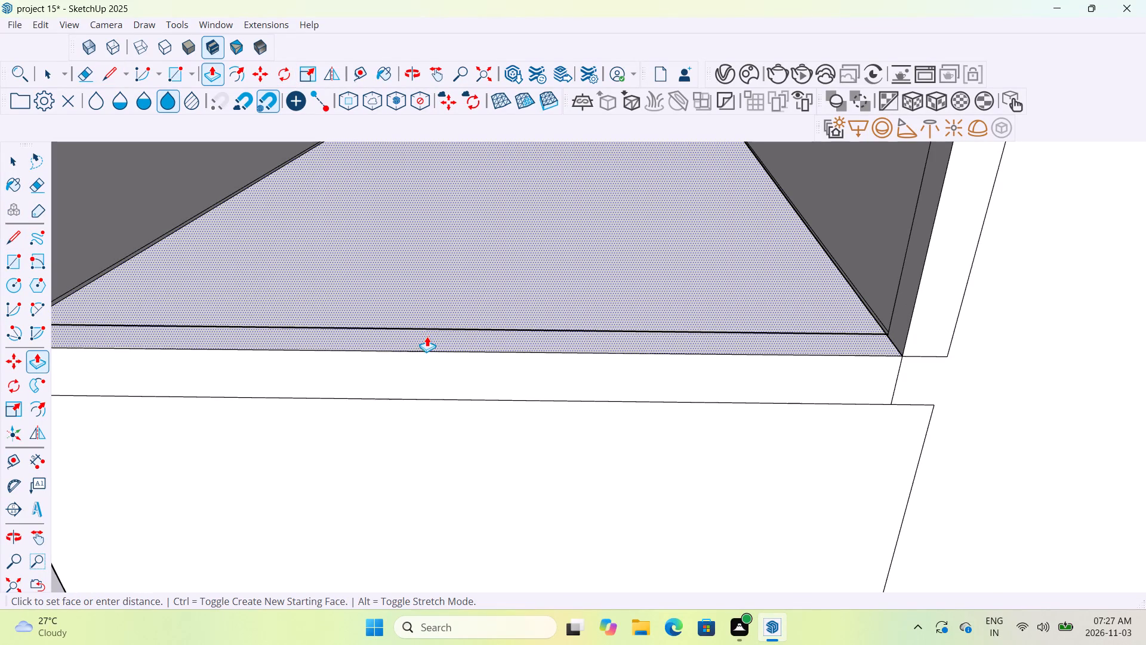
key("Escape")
Examine the side block's walls, floor and underside from the rear, above and front of the building.
scroll(437, 334, "down", 12)
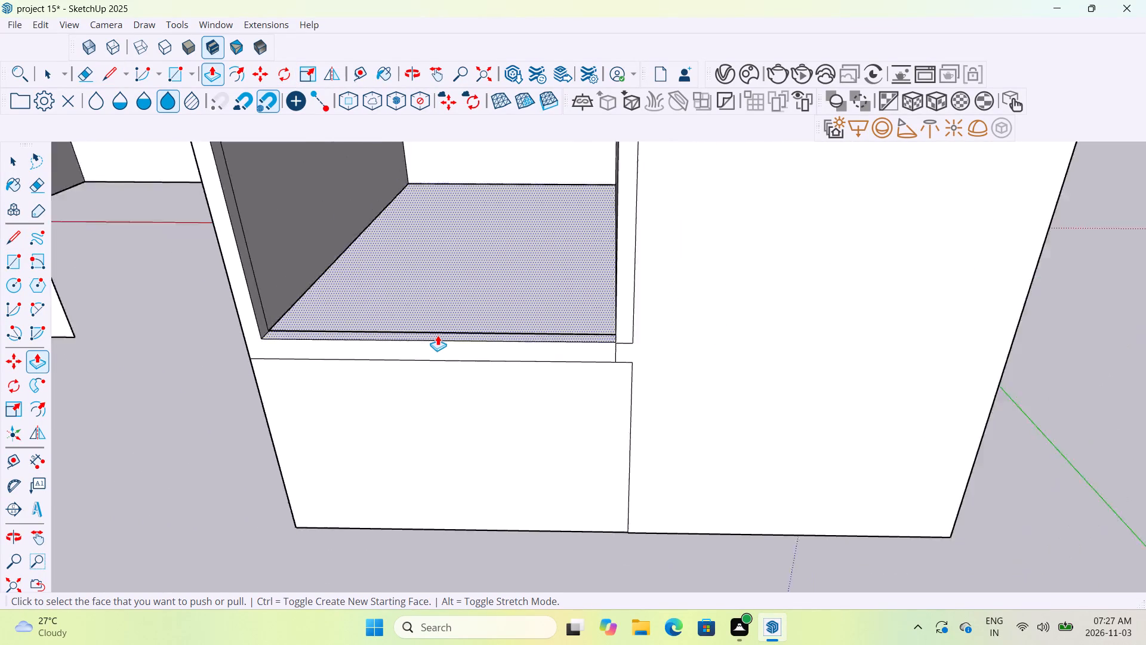
scroll(438, 335, "down", 8)
middle_click_drag(447, 334, 612, 407)
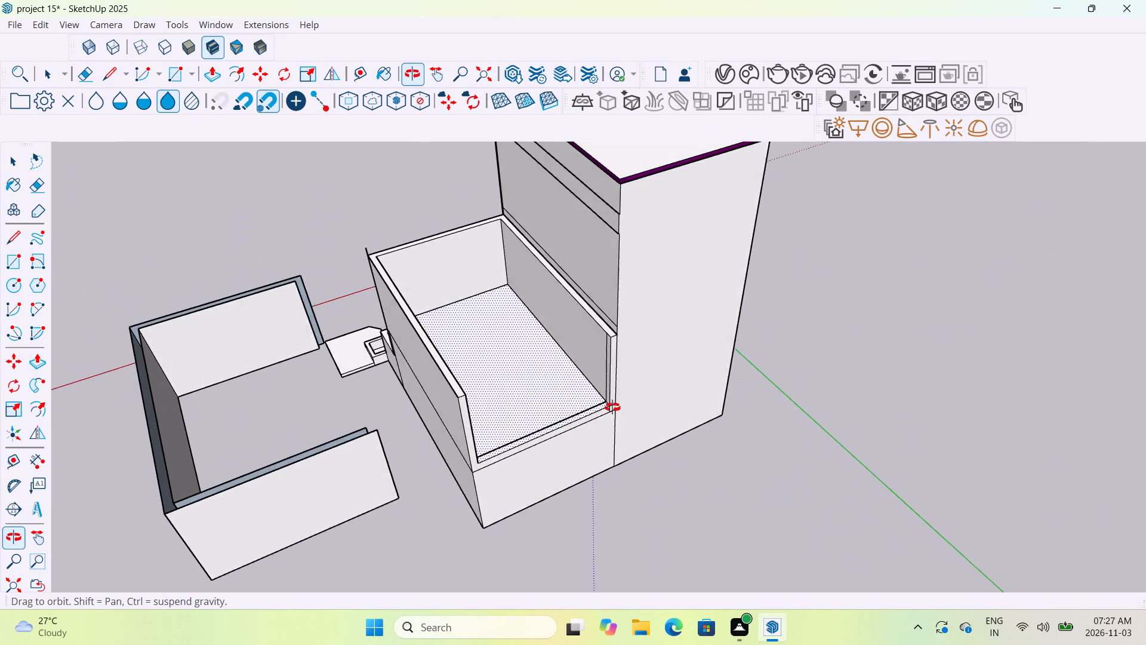
middle_click_drag(612, 407, 756, 395)
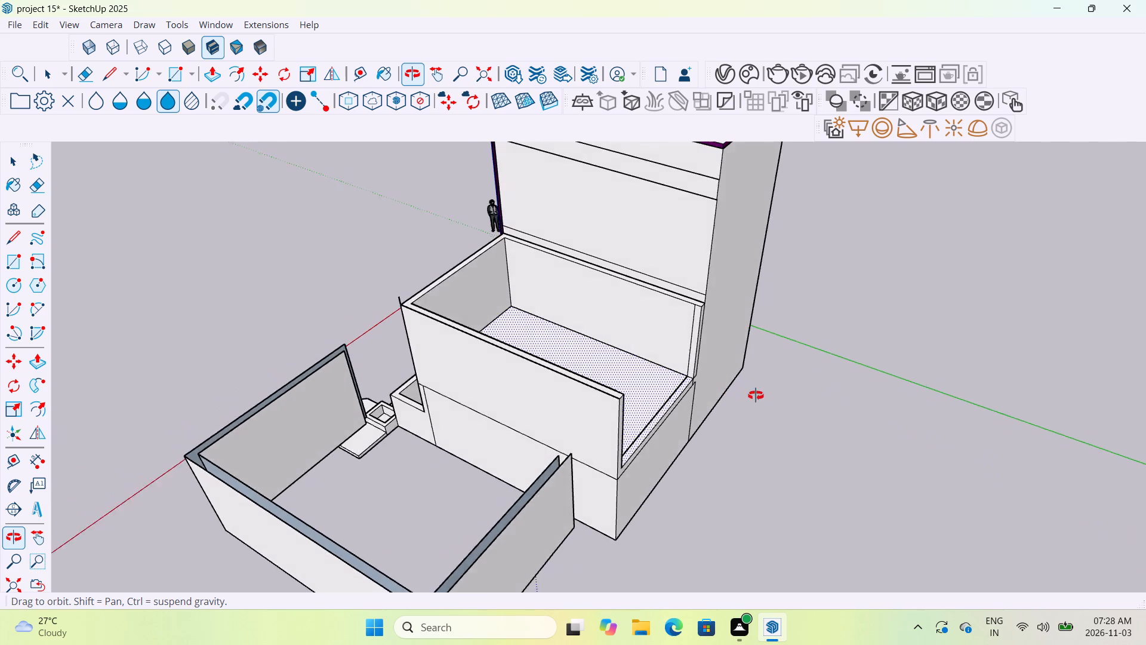
middle_click_drag(756, 395, 769, 399)
scroll(769, 399, "down", 3)
scroll(734, 320, "up", 5)
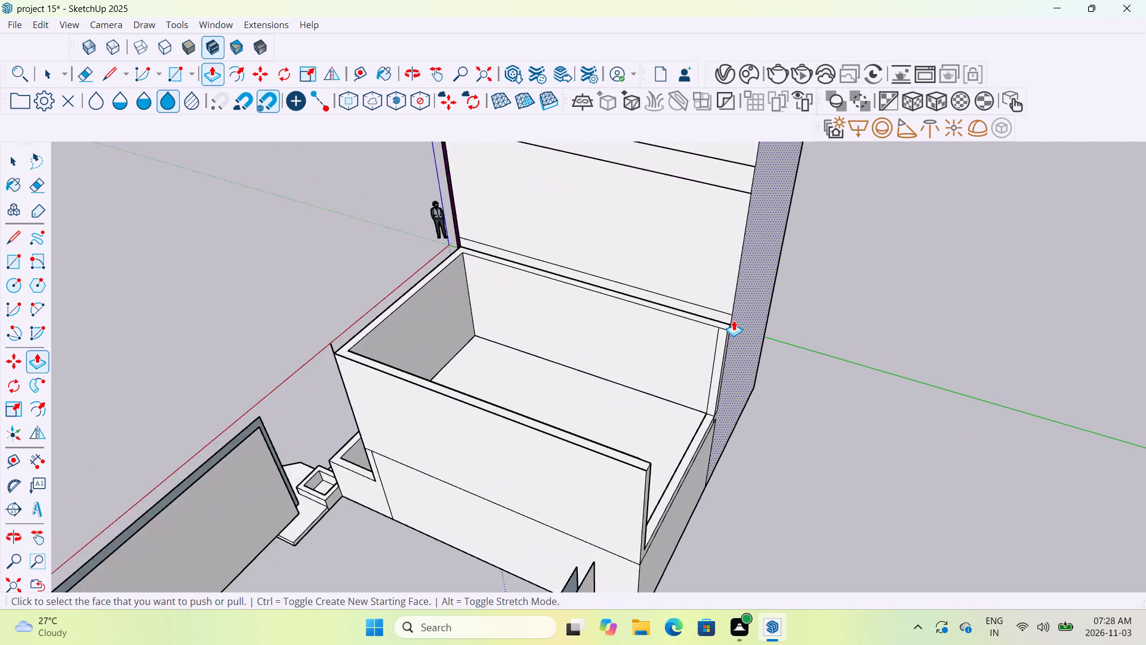
scroll(734, 320, "up", 10)
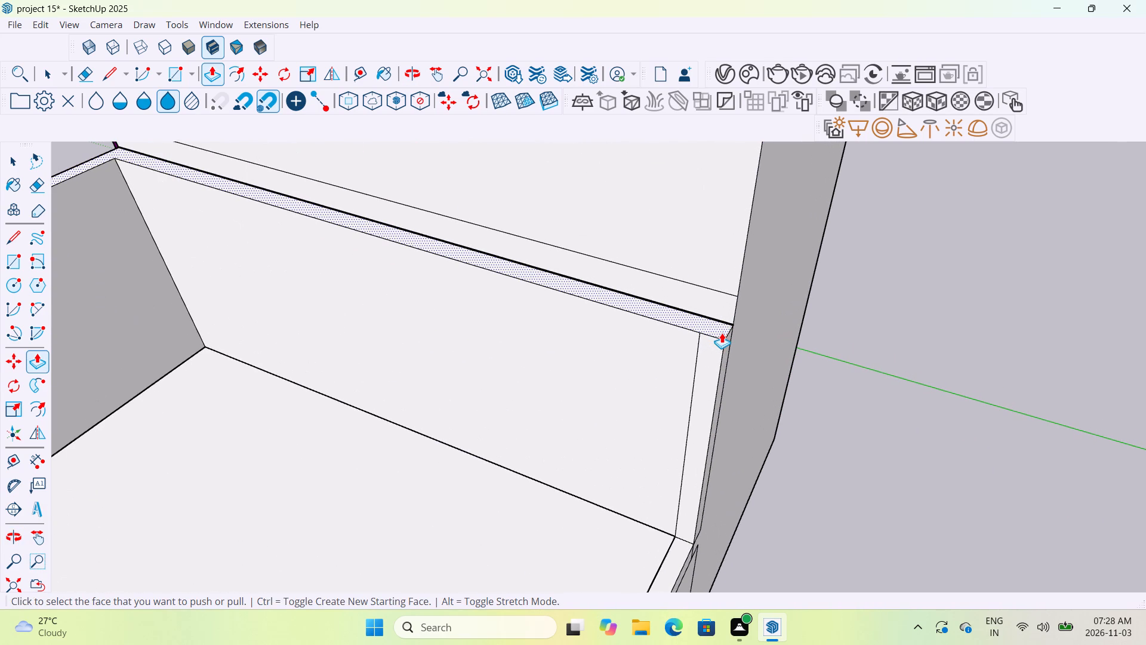
scroll(728, 336, "down", 13)
middle_click_drag(666, 395, 665, 395)
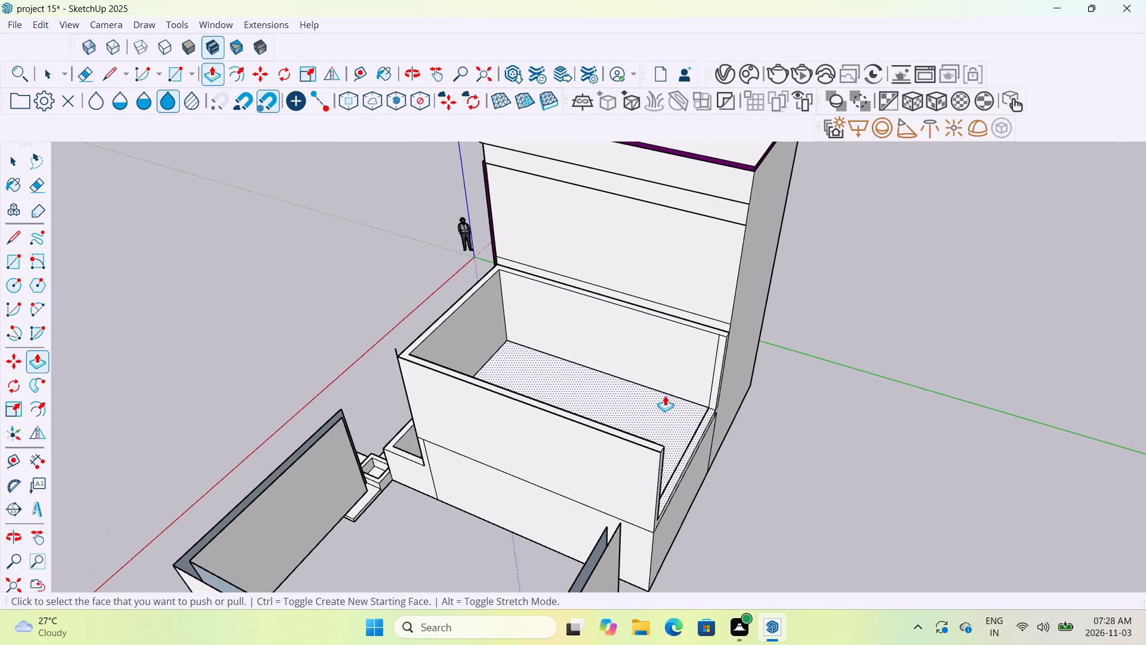
middle_click_drag(665, 395, 1023, 291)
middle_click_drag(669, 407, 695, 326)
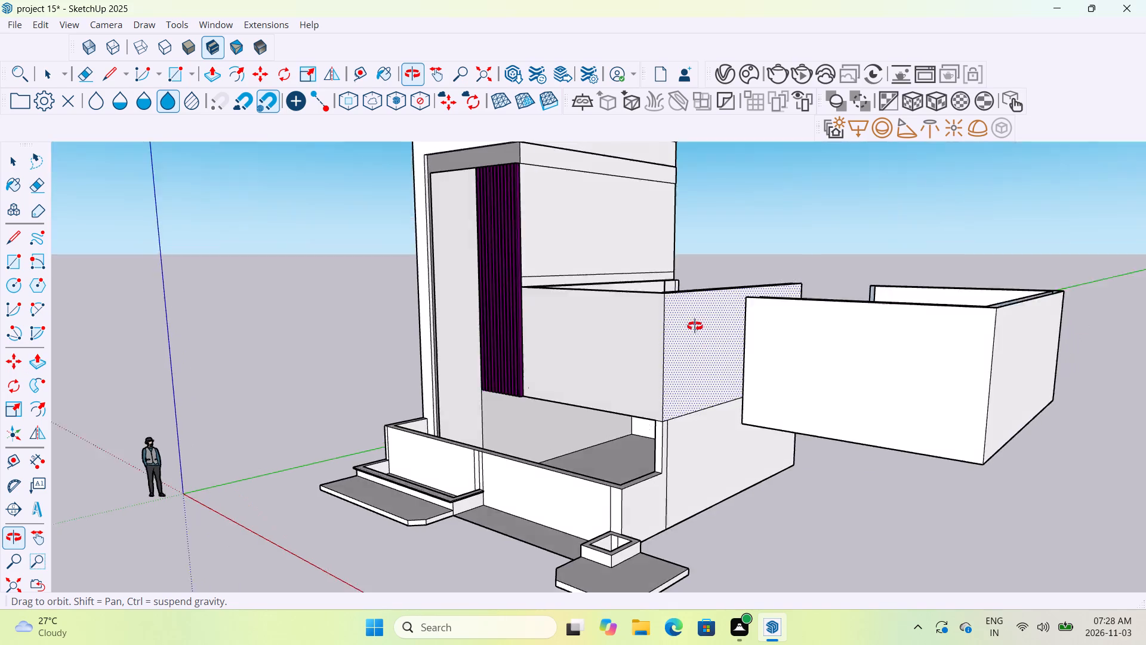
middle_click_drag(695, 326, 729, 321)
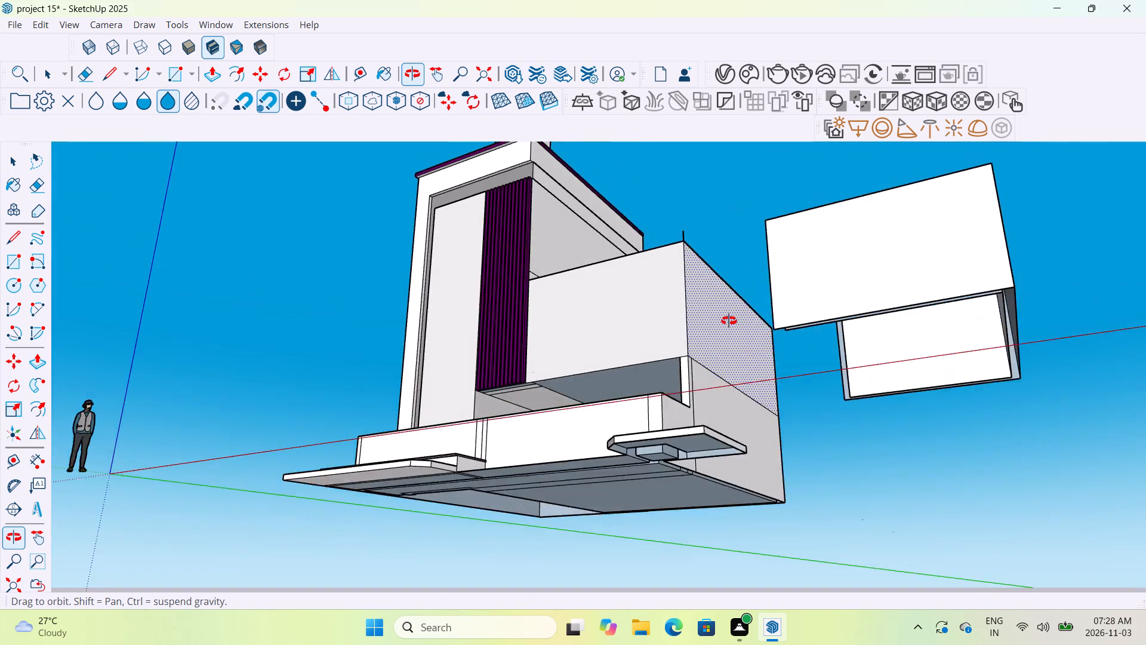
middle_click_drag(729, 321, 680, 469)
middle_click_drag(649, 454, 754, 321)
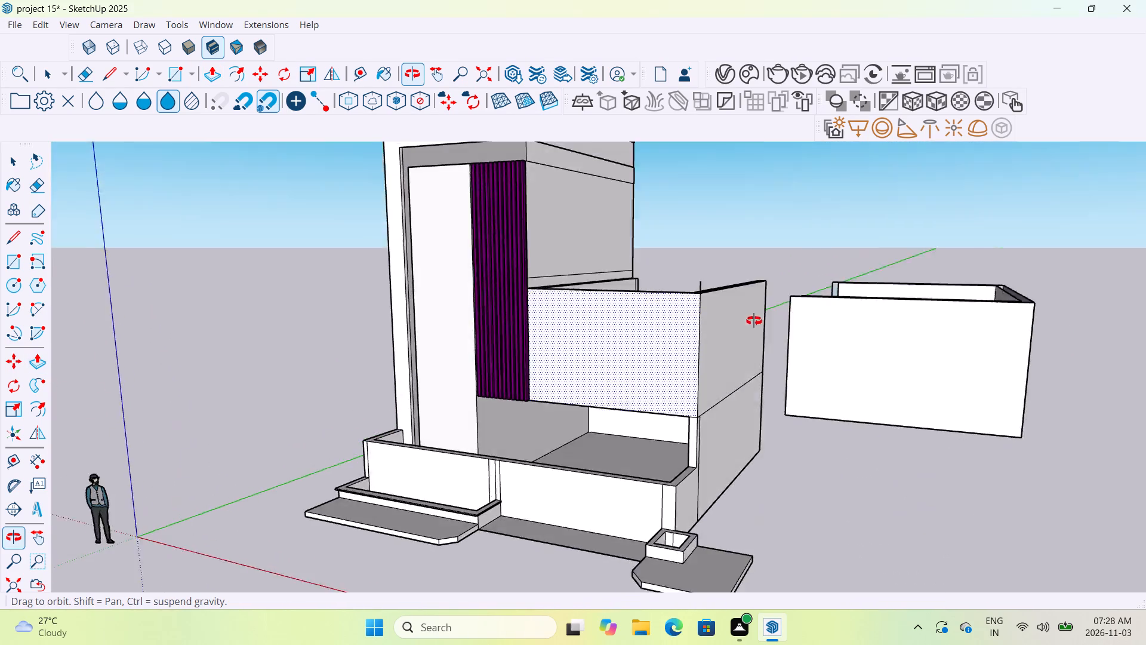
middle_click_drag(754, 321, 775, 271)
scroll(643, 388, "up", 11)
middle_click_drag(643, 381, 639, 300)
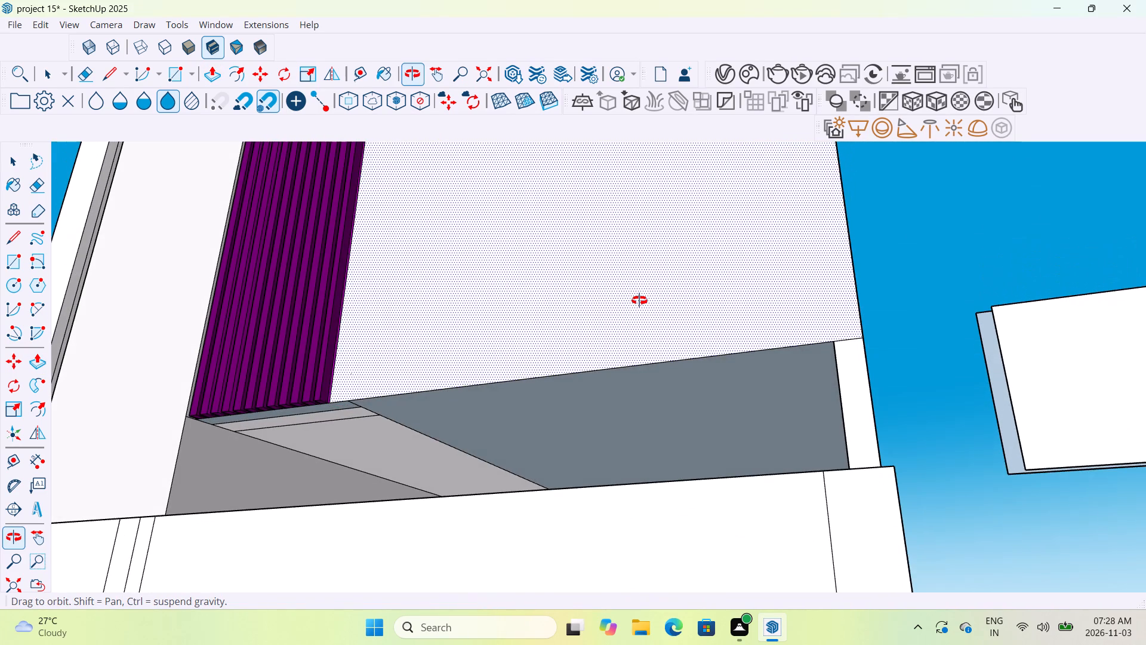
middle_click_drag(639, 300, 677, 404)
scroll(677, 404, "down", 4)
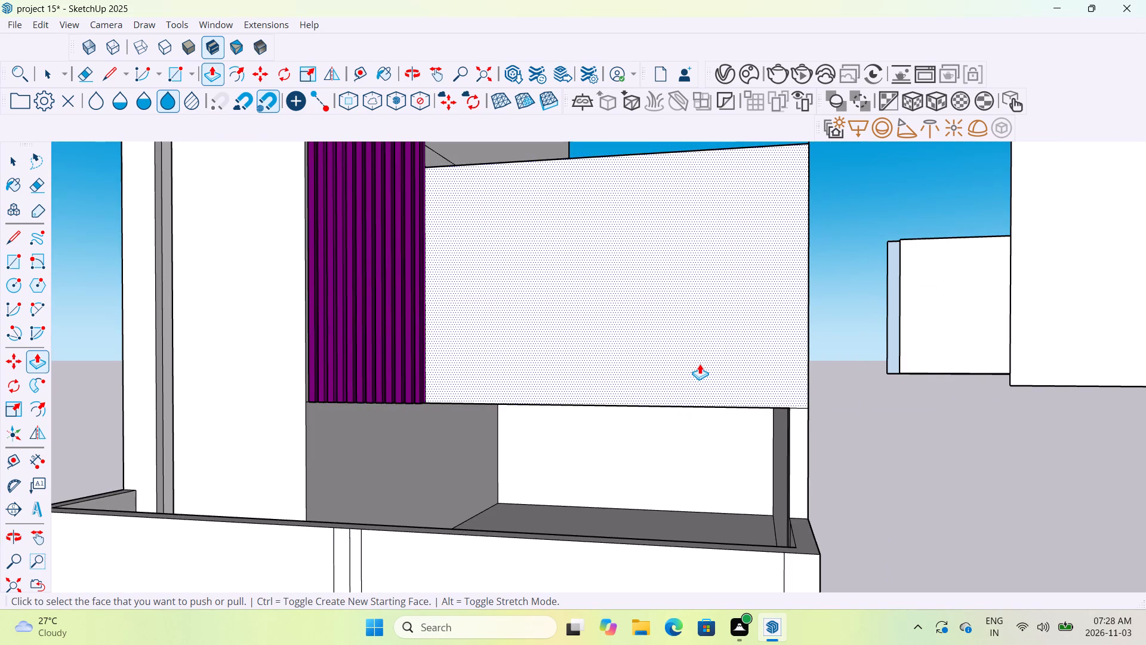
middle_click_drag(745, 359, 751, 378)
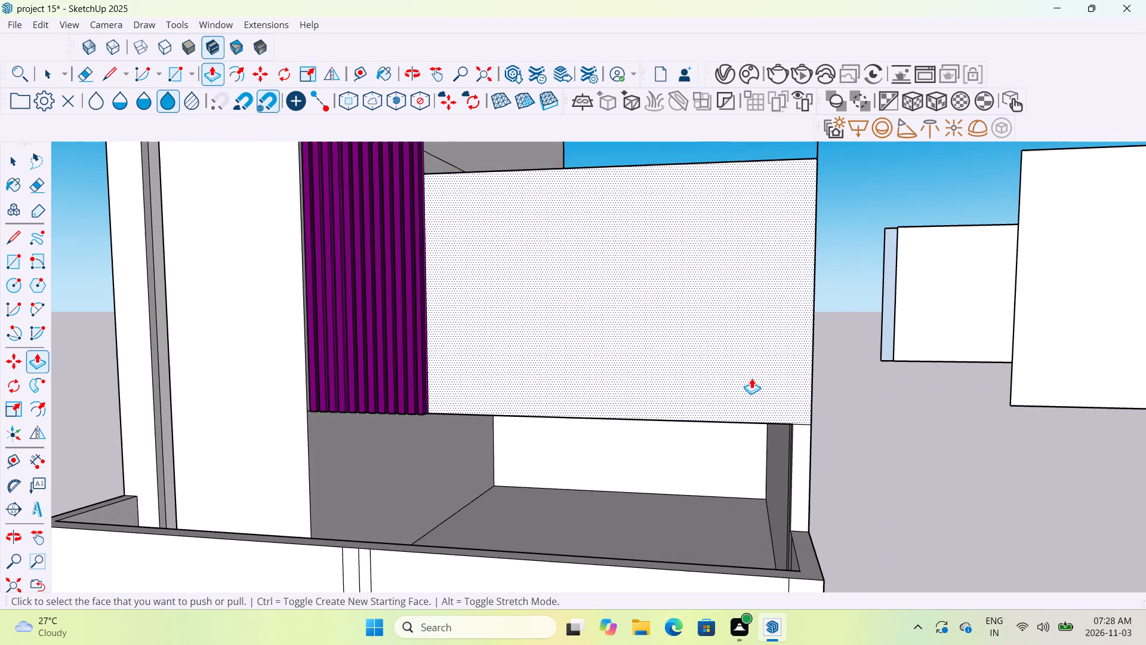
middle_click_drag(721, 430, 741, 387)
scroll(741, 387, "down", 13)
middle_click_drag(782, 337, 779, 499)
middle_click_drag(772, 339, 776, 363)
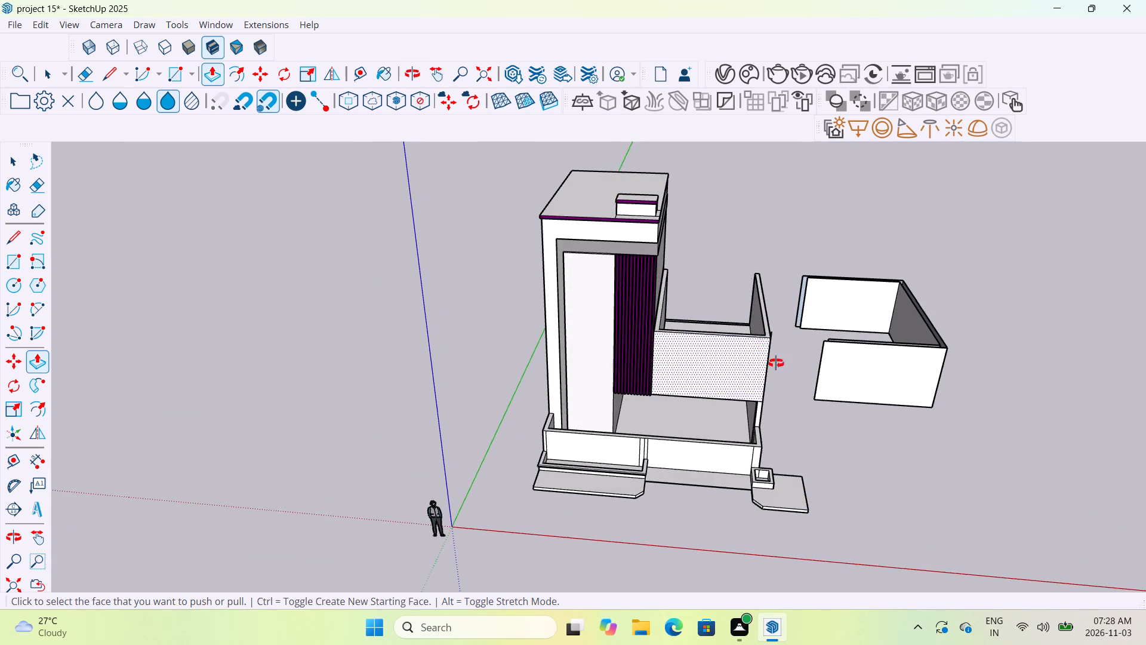
middle_click_drag(776, 363, 777, 388)
Undo the side block's floor and wall edits, back to the version with its roof closed.
key("ctrl+z")
key("ctrl+z")
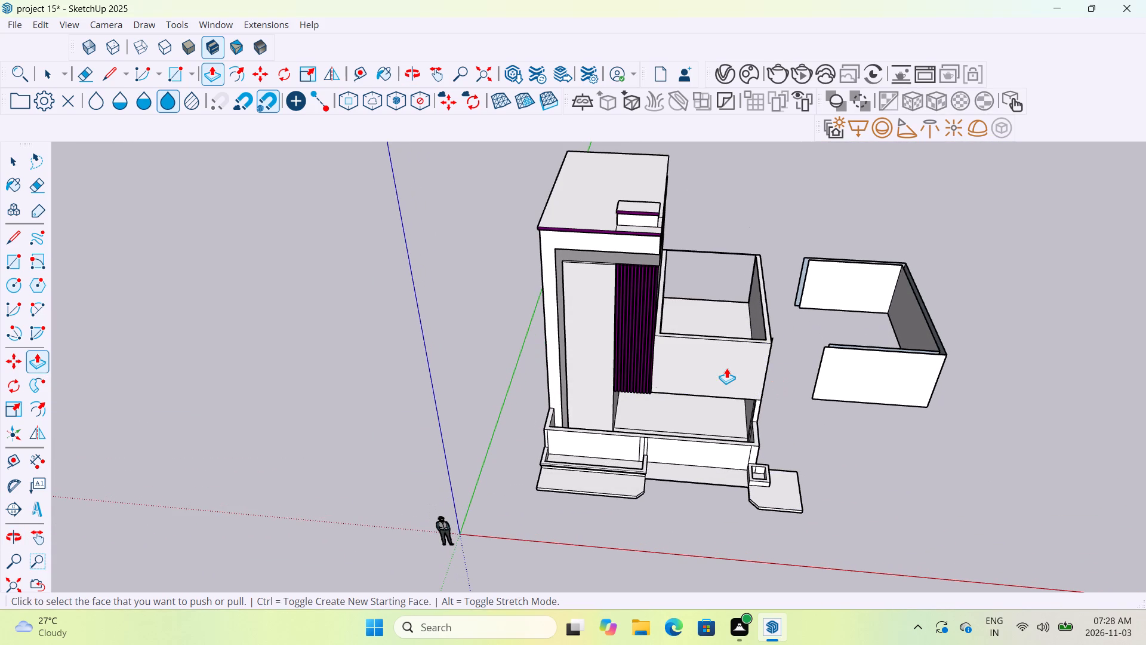
key("ctrl+z")
key("ctrl+z")
key("ctrl+z")
key("ctrl+z")
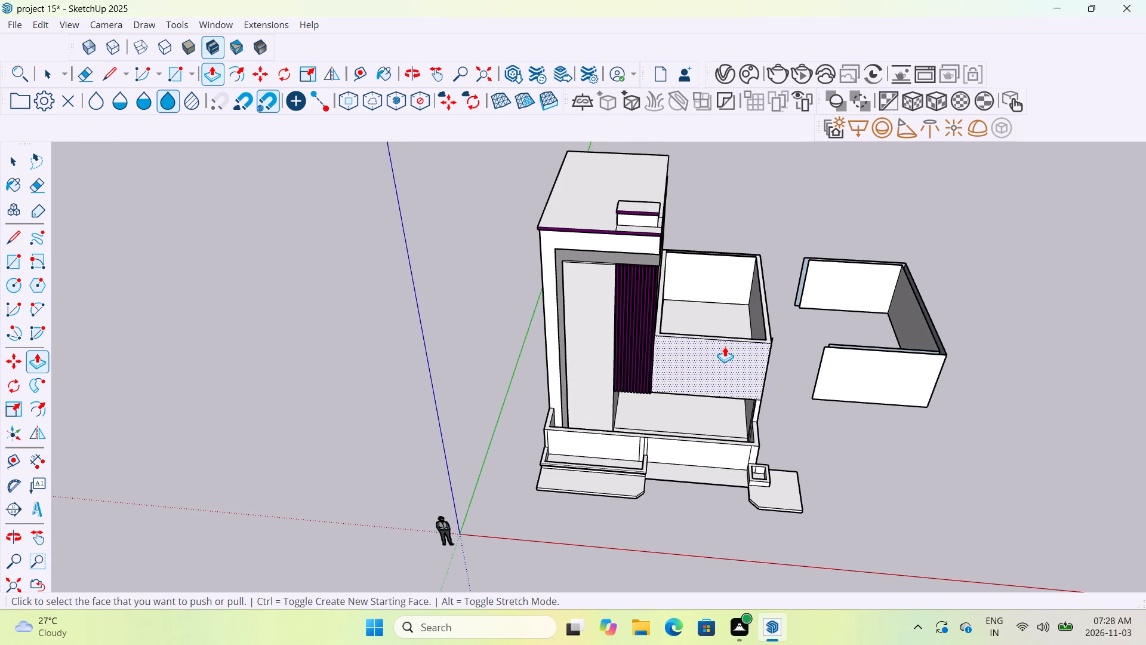
key("ctrl+z")
key("ctrl+z")
key("ctrl+z")
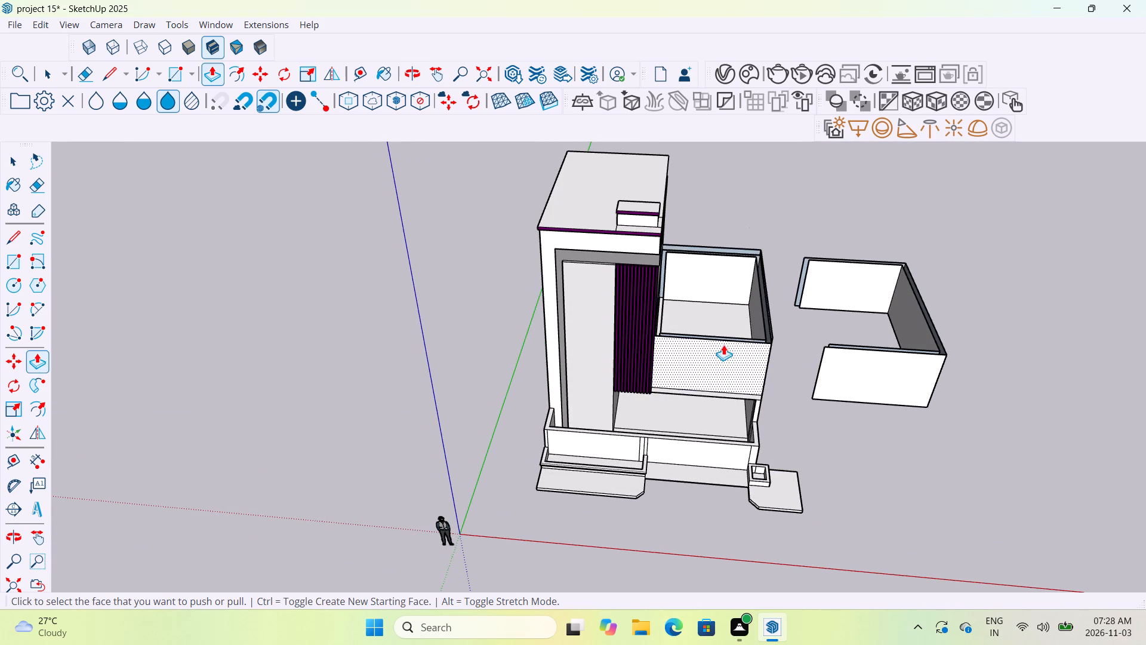
key("ctrl+z")
key("ctrl+z")
key("ctrl+z")
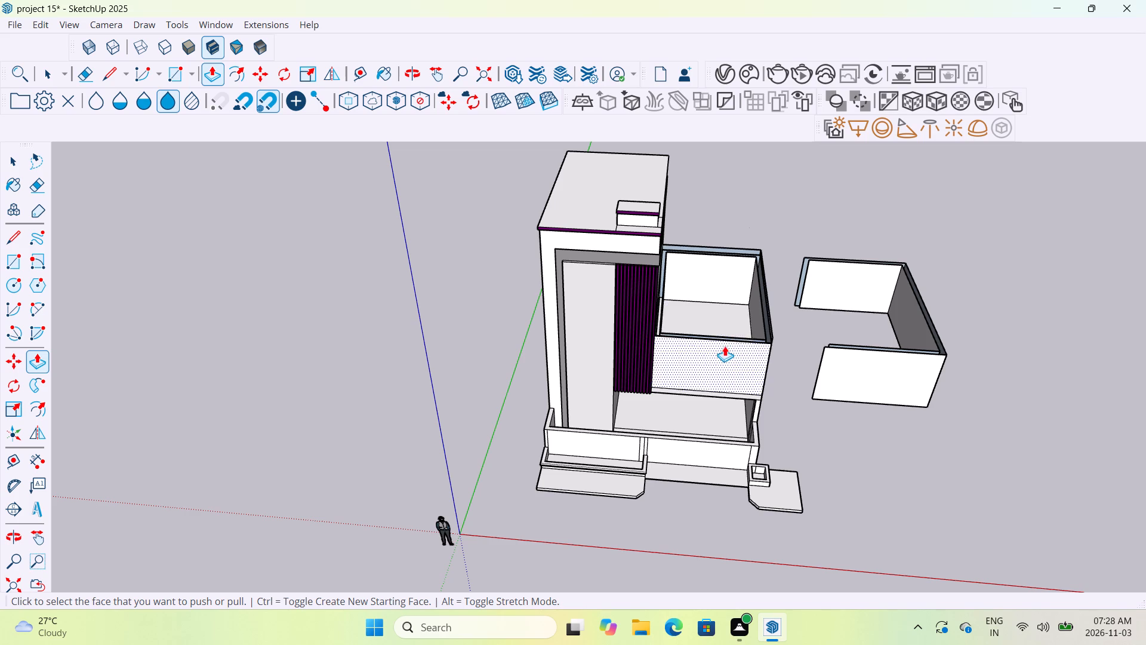
key("ctrl+z")
key("ctrl+z")
key("ctrl+z")
key("ctrl+z")
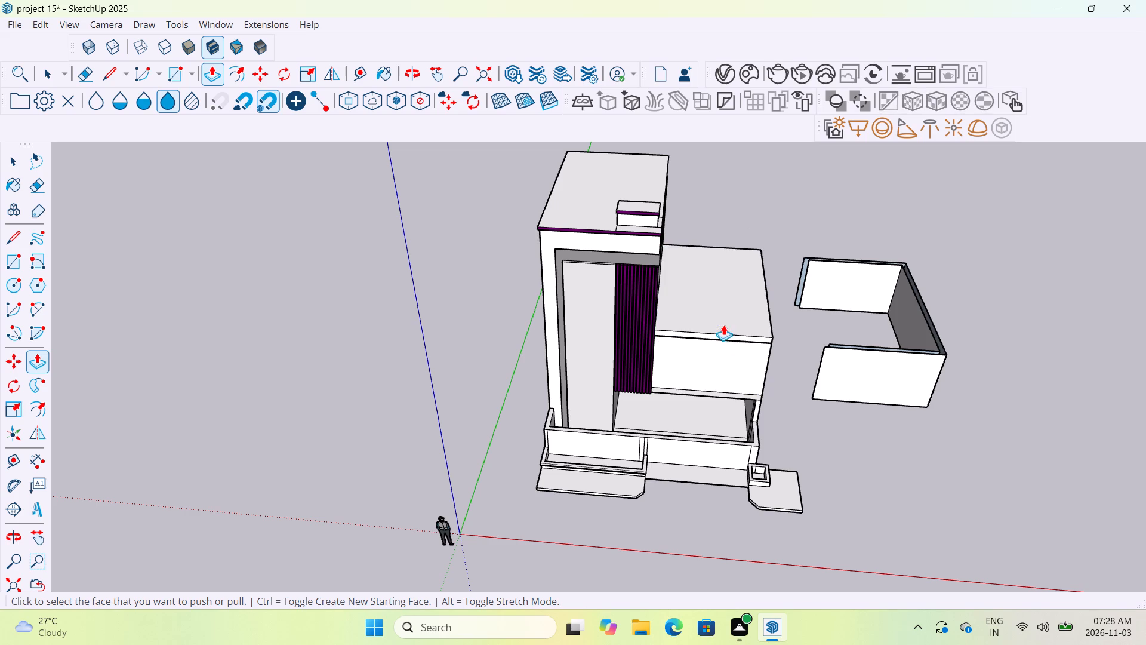
Undo further edits, back to the version with the top slab projecting over the side block and the blue front frame.
key("ctrl+z")
key("ctrl+z")
key("ctrl+z")
key("ctrl+z")
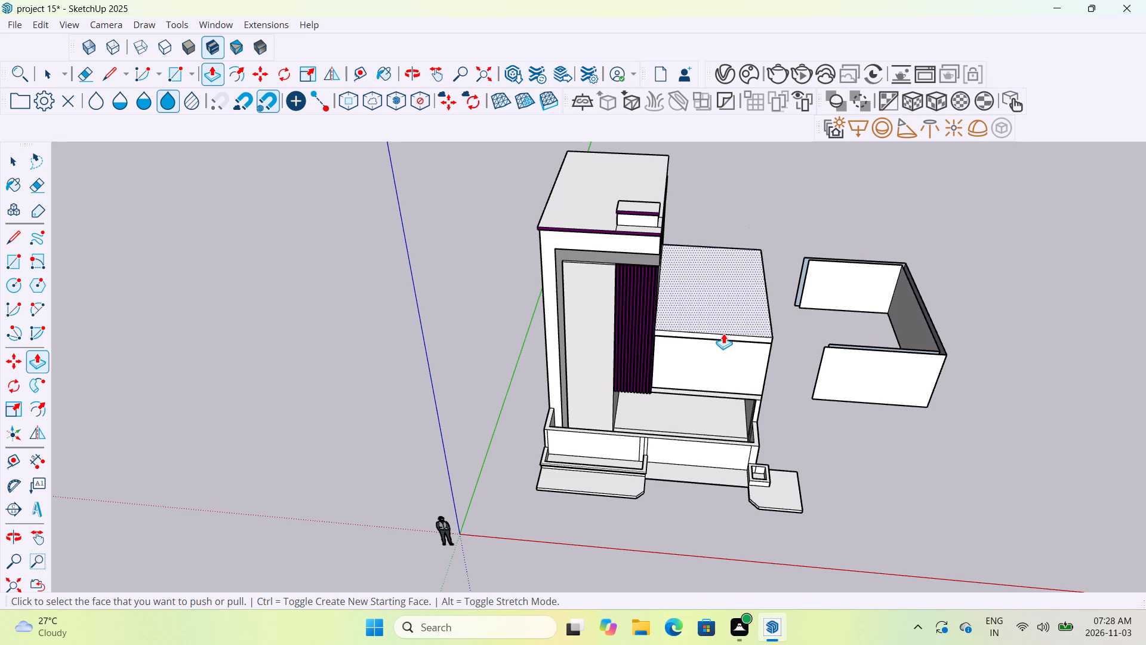
key("ctrl+z")
key("ctrl+z")
key("ctrl+z")
key("ctrl+z")
key("ctrl+z")
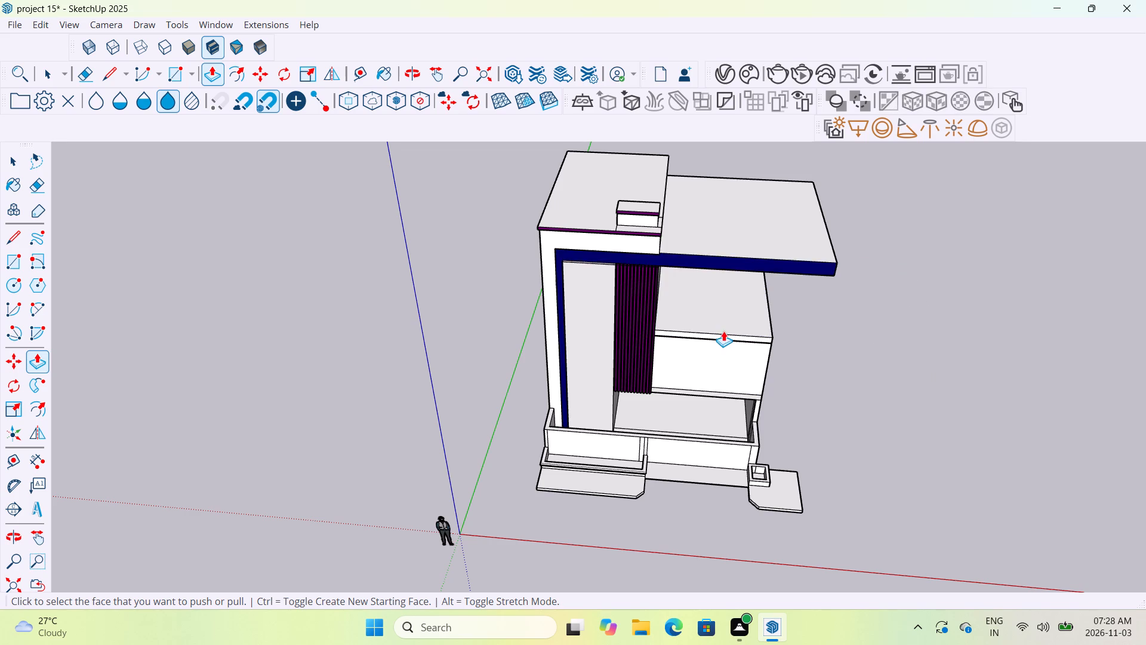
Undo the colouring of the front frame and projecting slab edge, back to plain white.
key("ctrl+z")
key("ctrl+z")
key("ctrl+z")
key("ctrl+z")
key("ctrl+z")
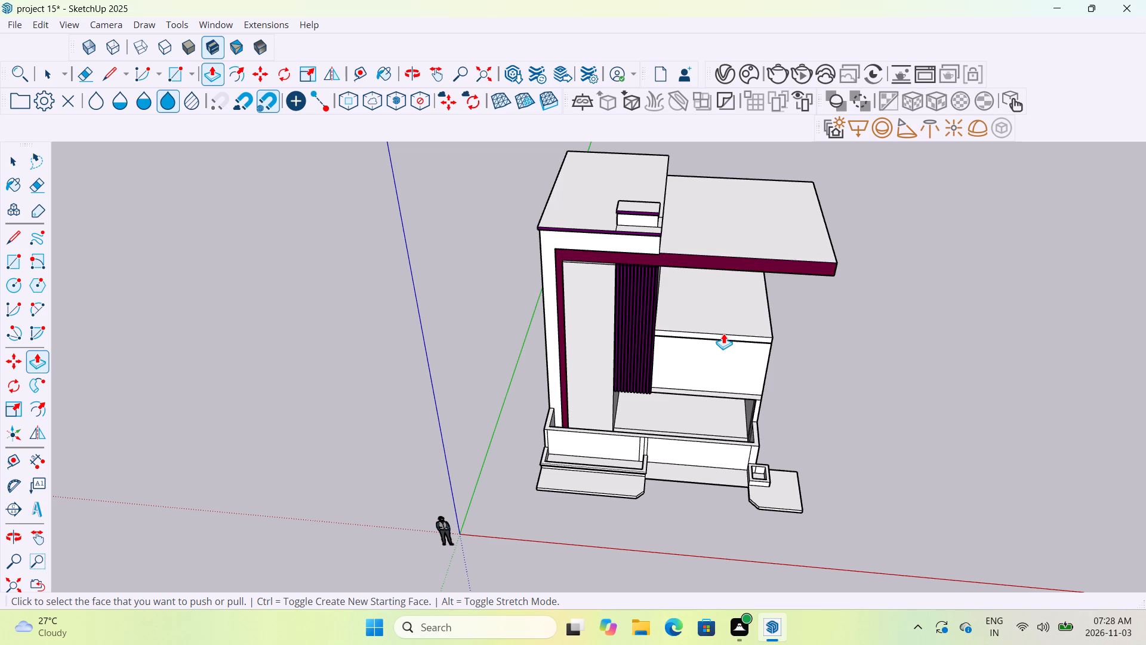
key("ctrl+z")
key("ctrl+z")
key("ctrl+z")
key("ctrl+z")
key("ctrl+z")
key("ctrl+z")
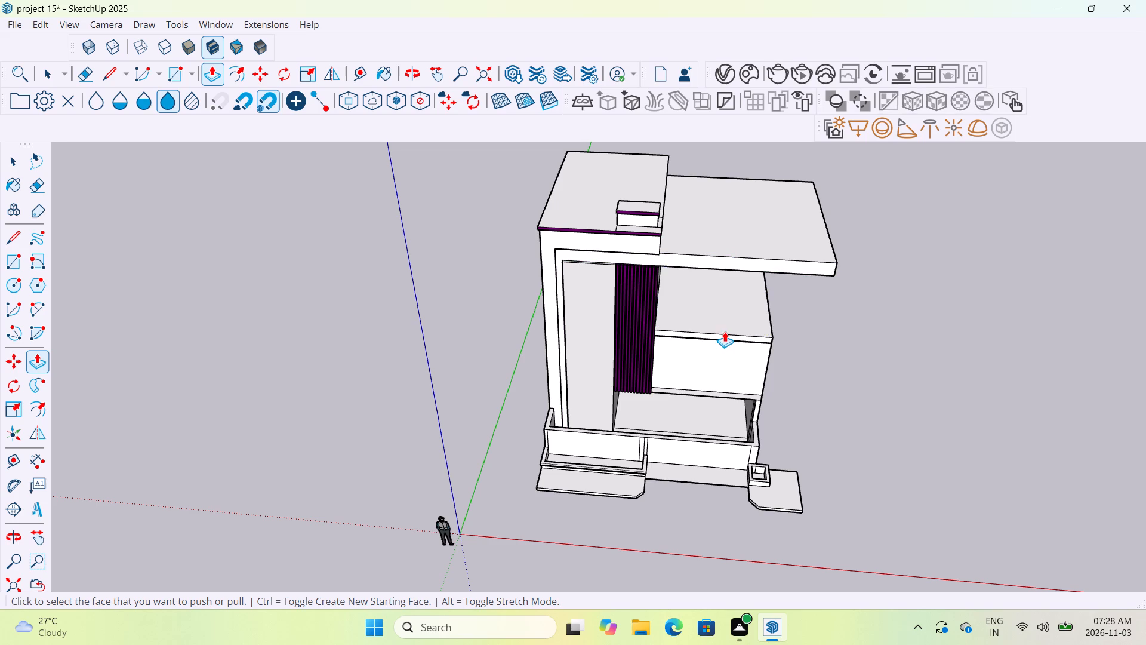
Undo the purple colouring on the small rooftop box and along the tower's front roof edge.
key("ctrl+z")
key("ctrl+z")
key("ctrl+z")
key("ctrl+z")
key("ctrl+z")
key("ctrl+z")
key("ctrl+z")
key("ctrl+z")
key("ctrl+z")
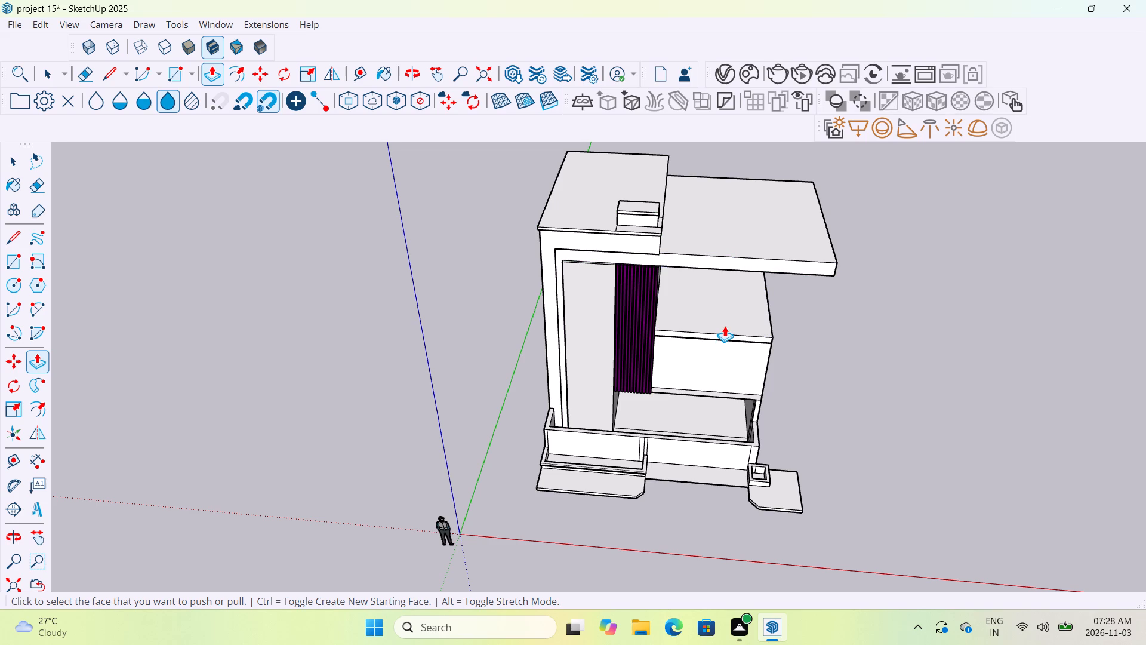
Undo the tower's roof edits, back to the version without the top slab projecting over the side block.
key("ctrl+z")
key("ctrl+z")
key("ctrl+z")
key("ctrl+z")
key("ctrl+z")
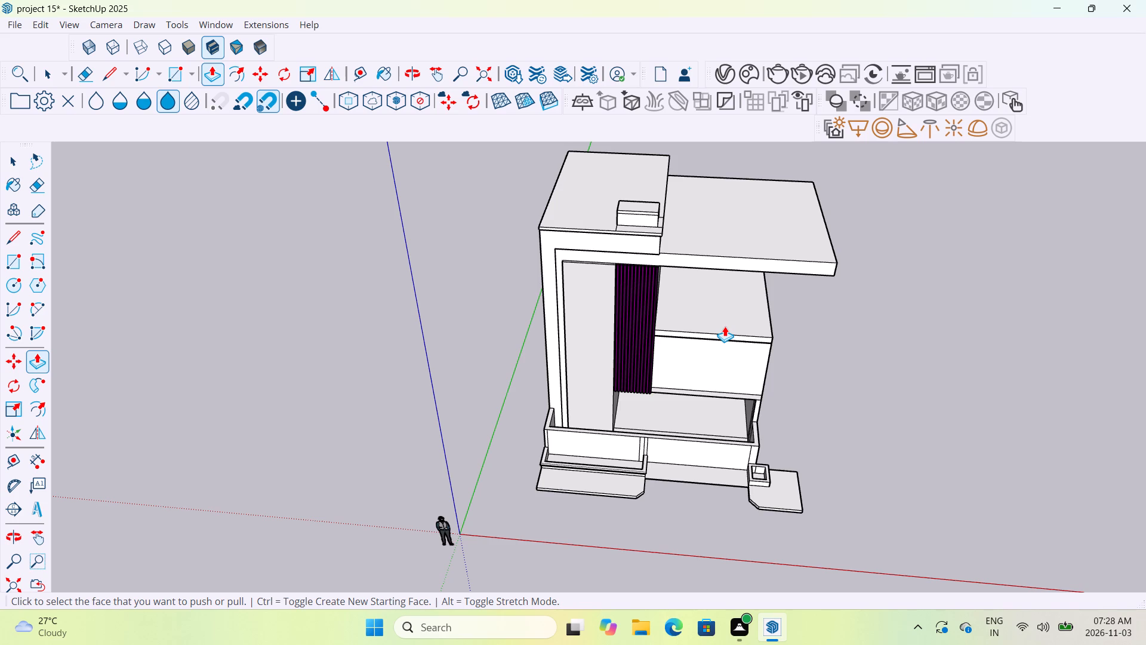
key("ctrl+z")
key("ctrl+z")
key("ctrl+z")
key("ctrl+z")
key("ctrl+z")
key("ctrl+z")
key("ctrl+z")
key("ctrl+z")
key("ctrl+z")
key("ctrl+z")
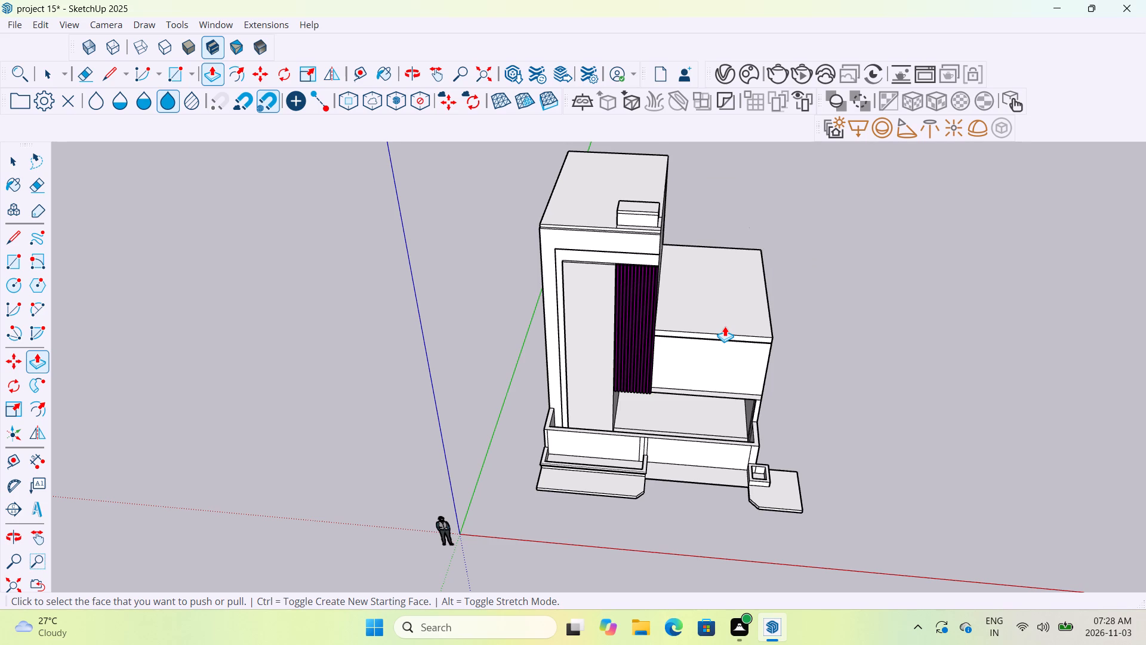
Undo the raised front boundary walls and further edits, back to the version with the small magenta piece beside the slats' foot.
key("ctrl+z")
key("ctrl+z")
key("ctrl+z")
key("ctrl+z")
key("ctrl+z")
key("ctrl+z")
key("ctrl+z")
key("ctrl+z")
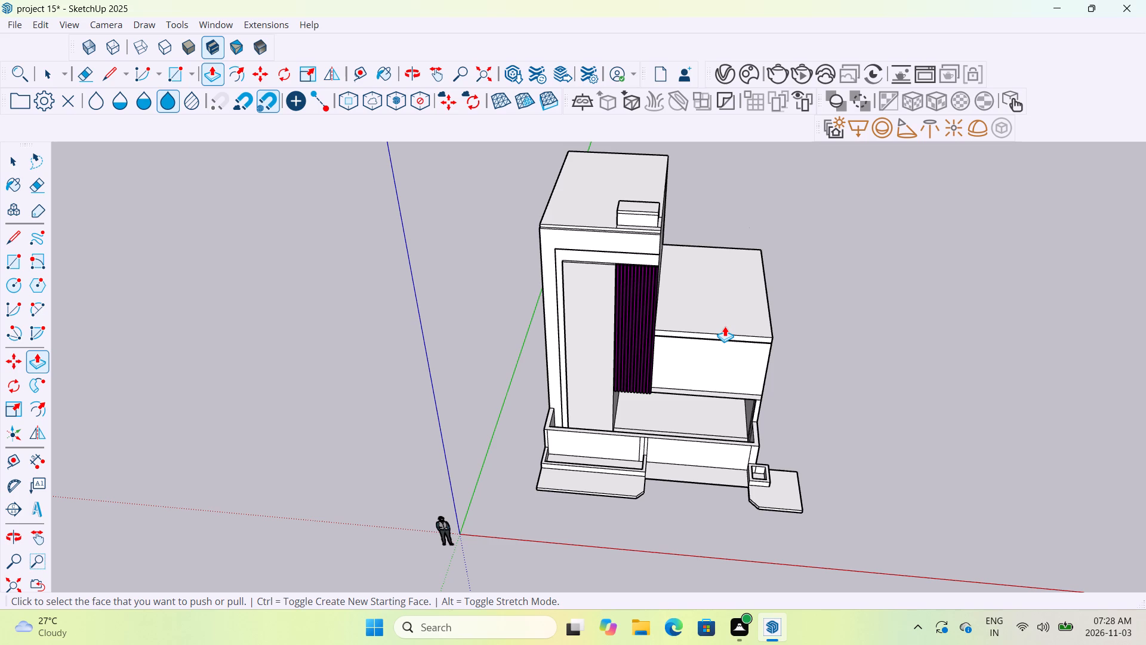
key("ctrl+z")
key("ctrl+z")
key("ctrl+z")
key("ctrl+z")
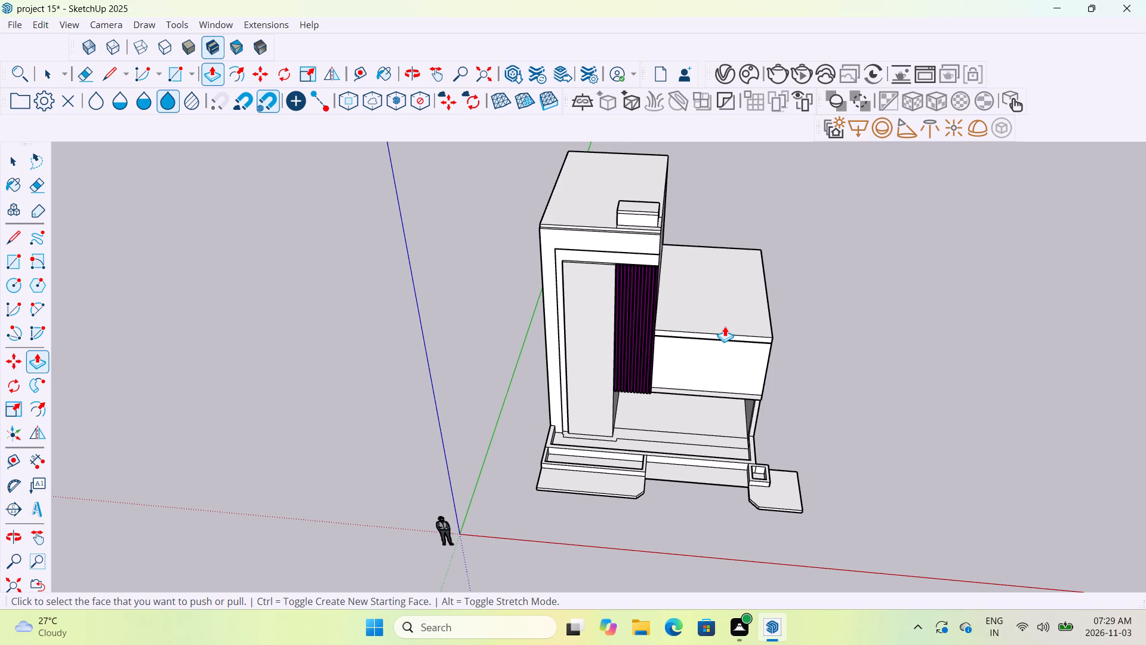
key("ctrl+z")
key("ctrl+z")
key("ctrl+z")
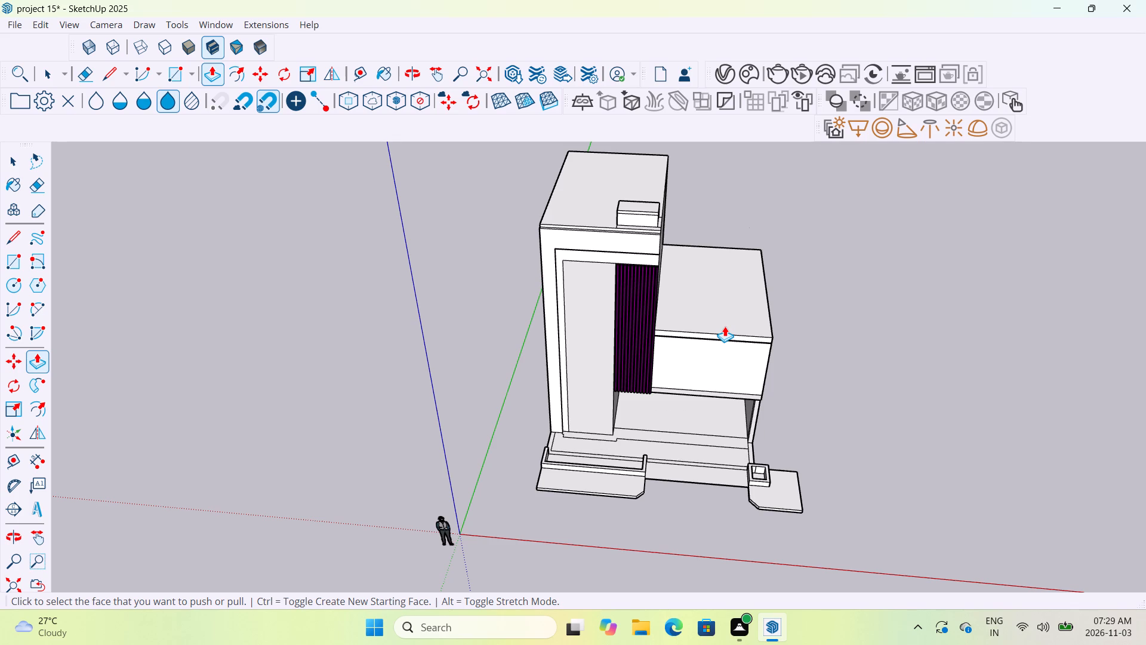
key("ctrl+z")
key("ctrl+z")
key("ctrl+z")
key("ctrl+z")
Examine the front edge and corner of the side block's roof slab up close.
scroll(725, 326, "up", 6)
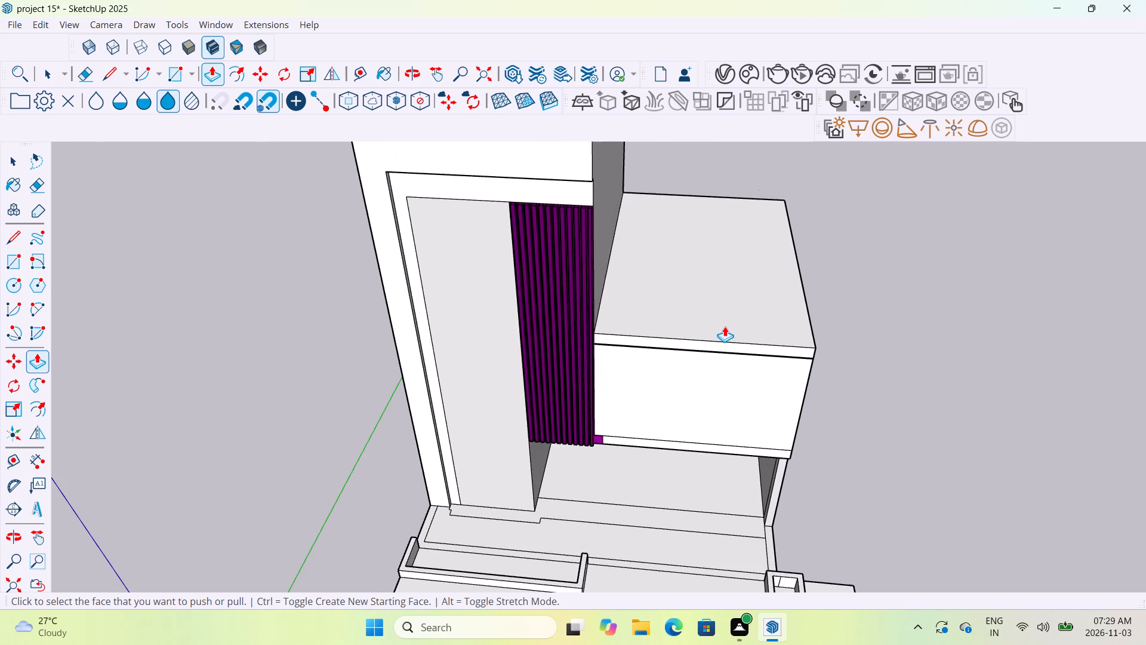
middle_click_drag(817, 406, 817, 327)
scroll(816, 328, "up", 10)
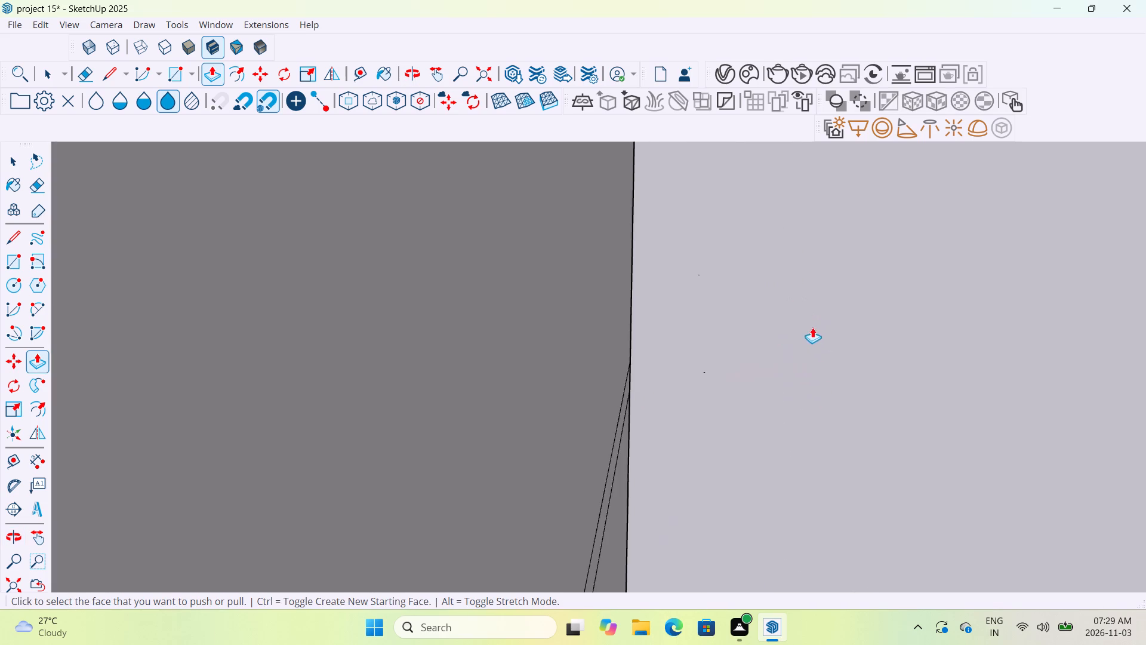
scroll(769, 343, "down", 7)
scroll(756, 350, "up", 4)
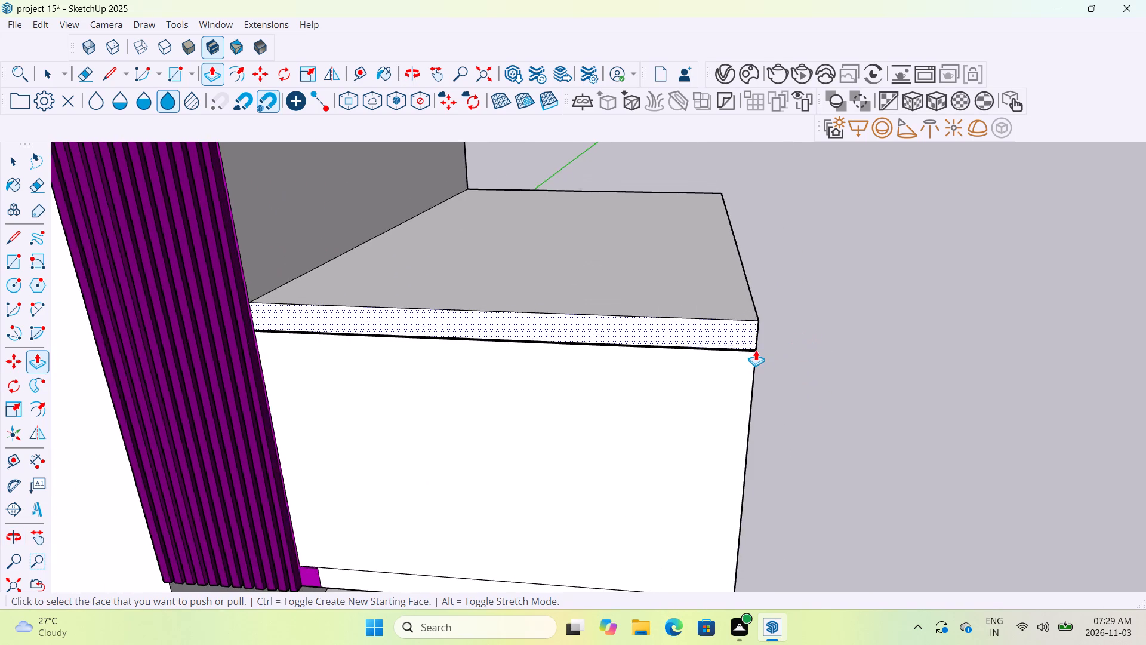
scroll(756, 350, "up", 10)
scroll(756, 344, "down", 12)
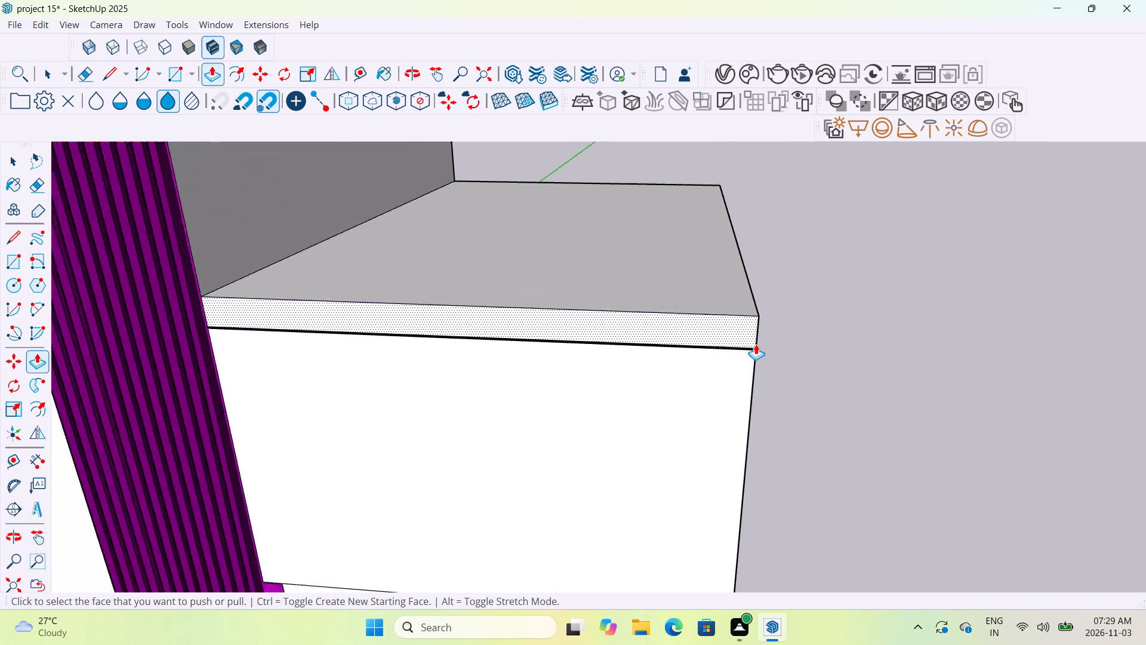
scroll(756, 344, "down", 4)
Undo further edits, back to the version with the separate open box and loose slab beside the building.
key("ctrl+z")
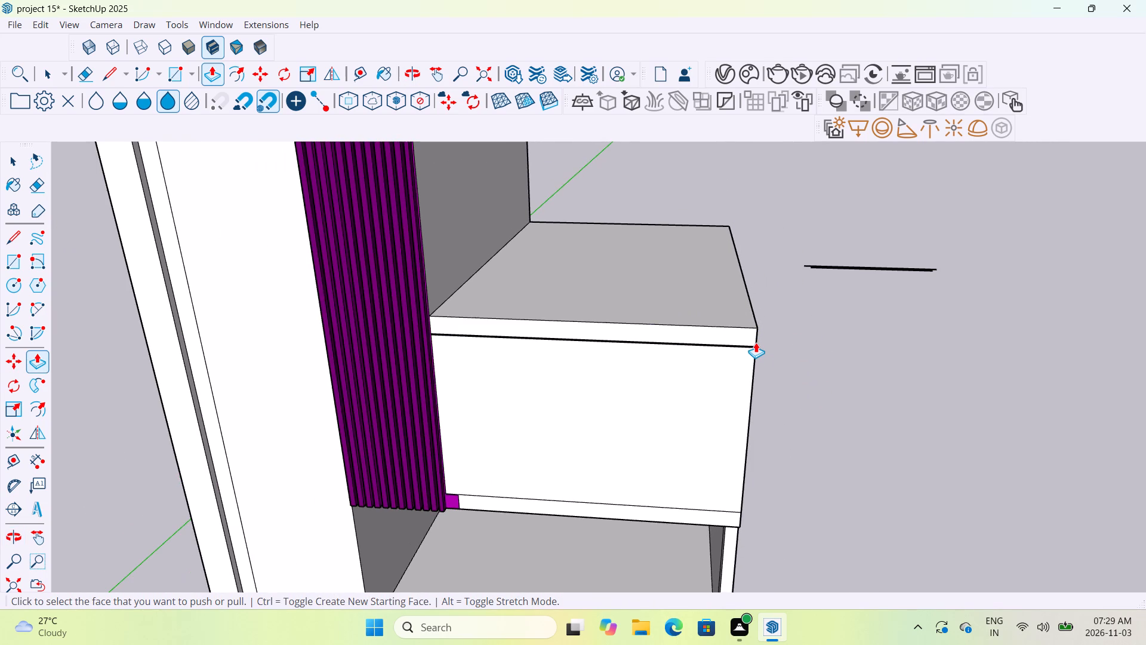
key("ctrl+z")
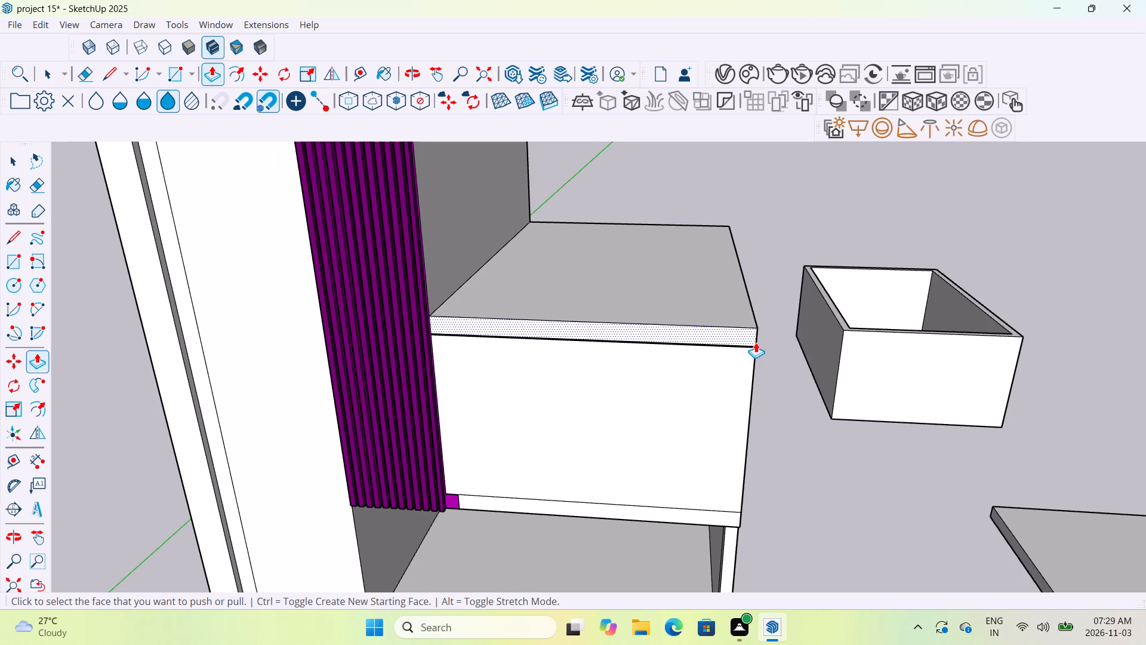
Start a Push/Pull on the narrow front face of the side block's roof slab.
scroll(756, 342, "down", 6)
middle_click_drag(757, 506, 741, 408)
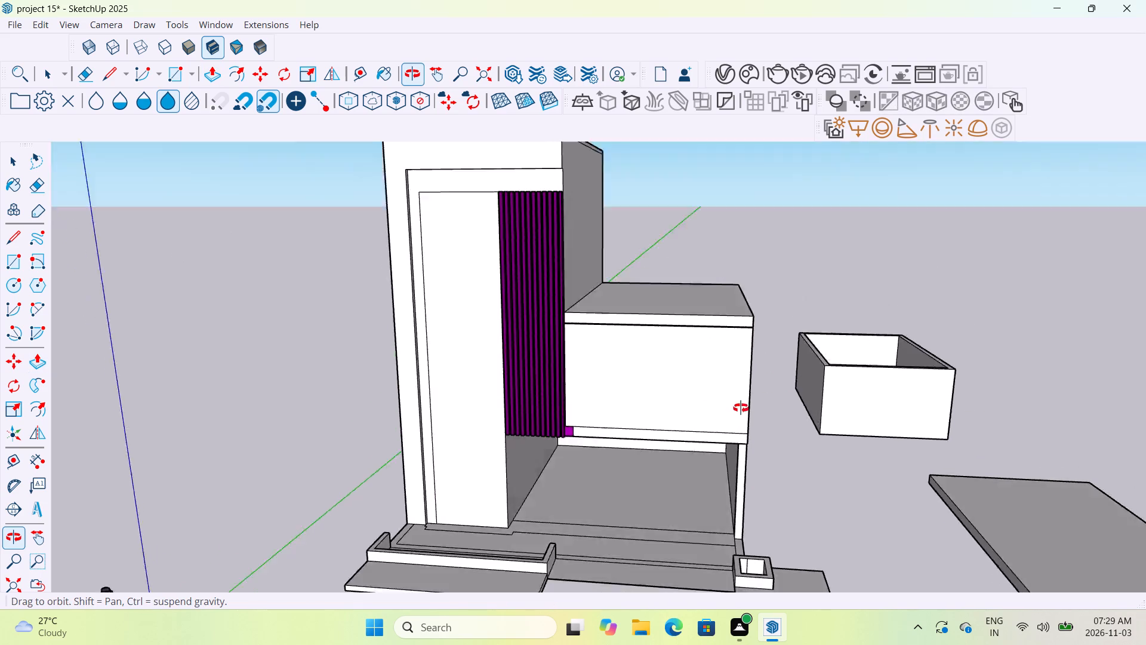
middle_click_drag(741, 408, 734, 386)
scroll(707, 295, "up", 8)
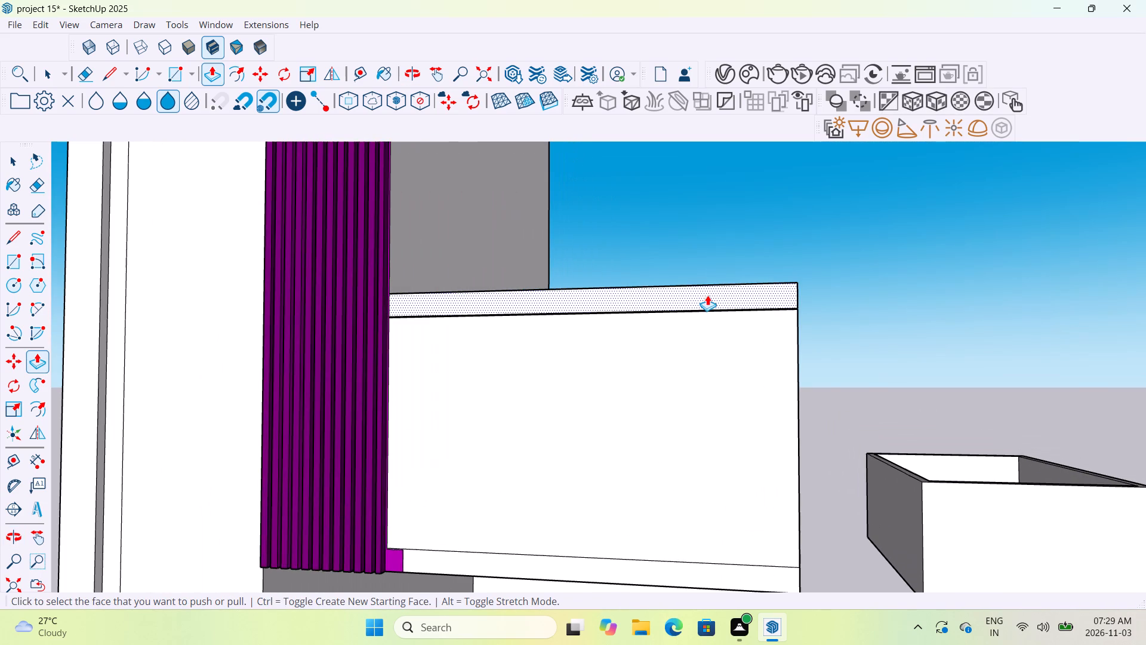
middle_click_drag(707, 293, 714, 381)
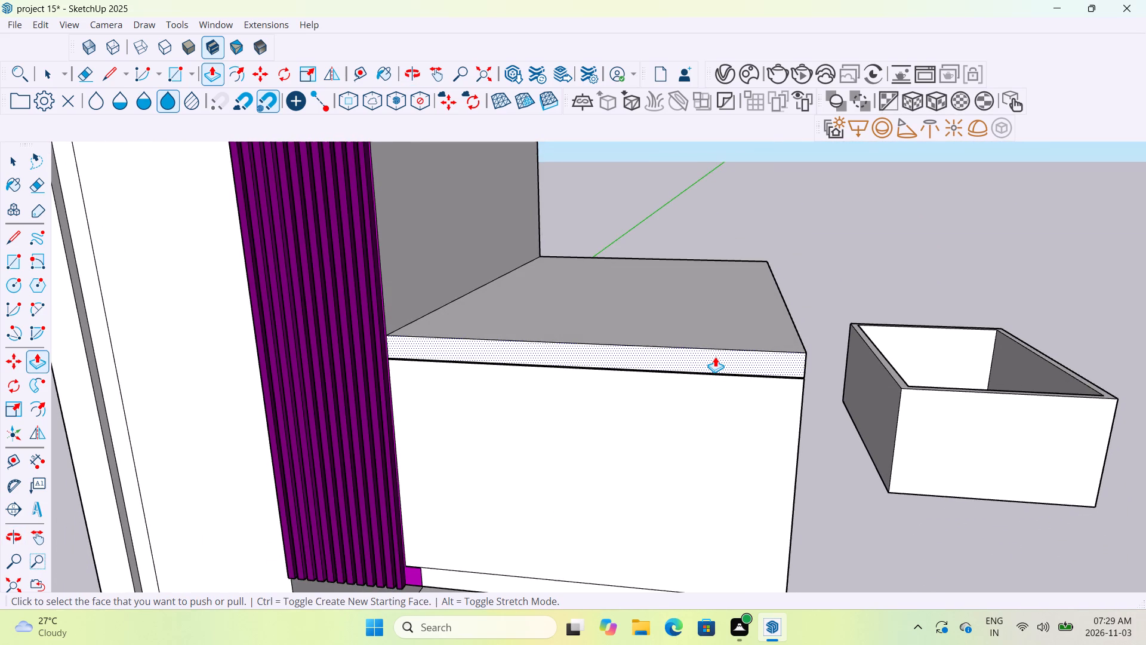
left_click(715, 357)
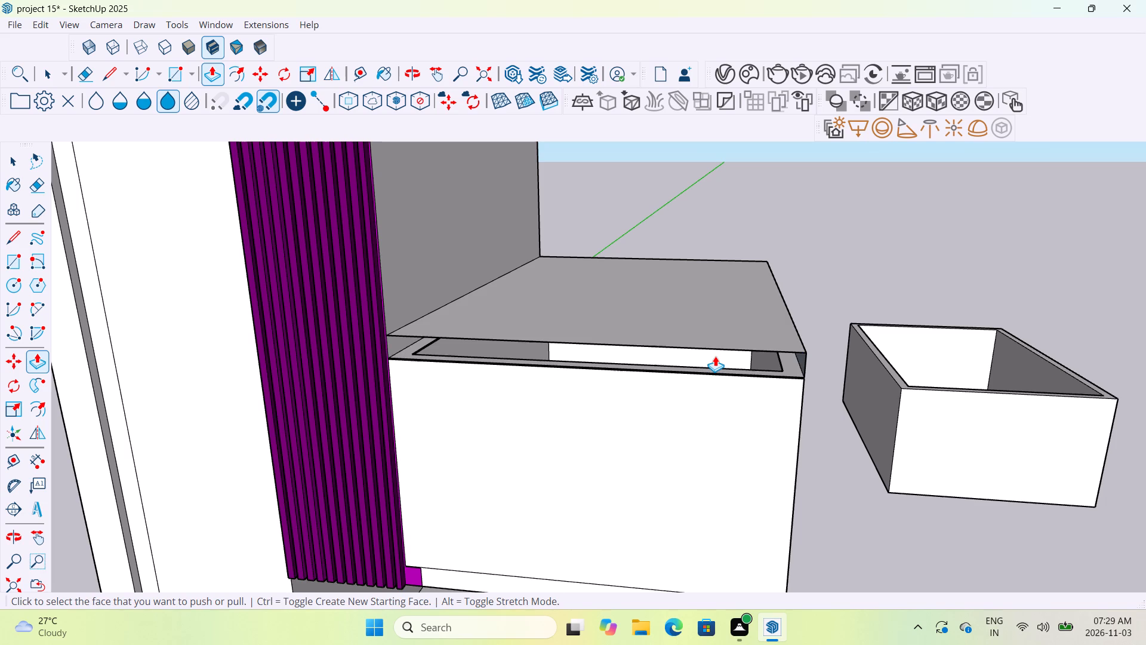
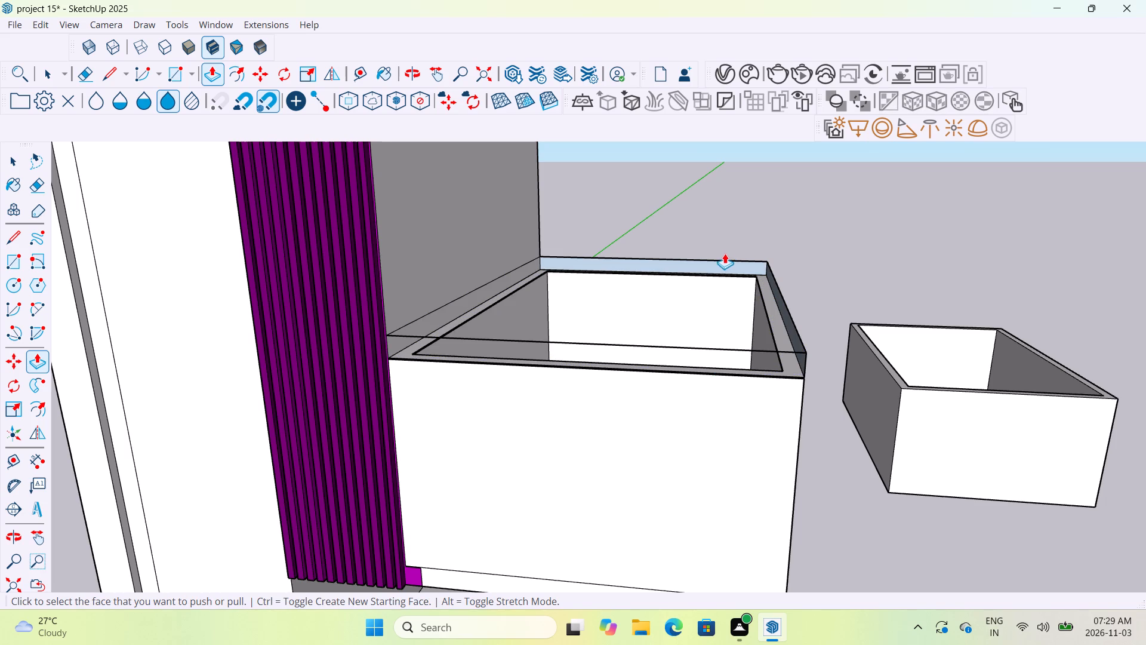
Delete the narrow rear face left from the side block's roof slab.
left_click(720, 256)
key("Delete")
scroll(720, 256, "up", 7)
left_click(651, 486)
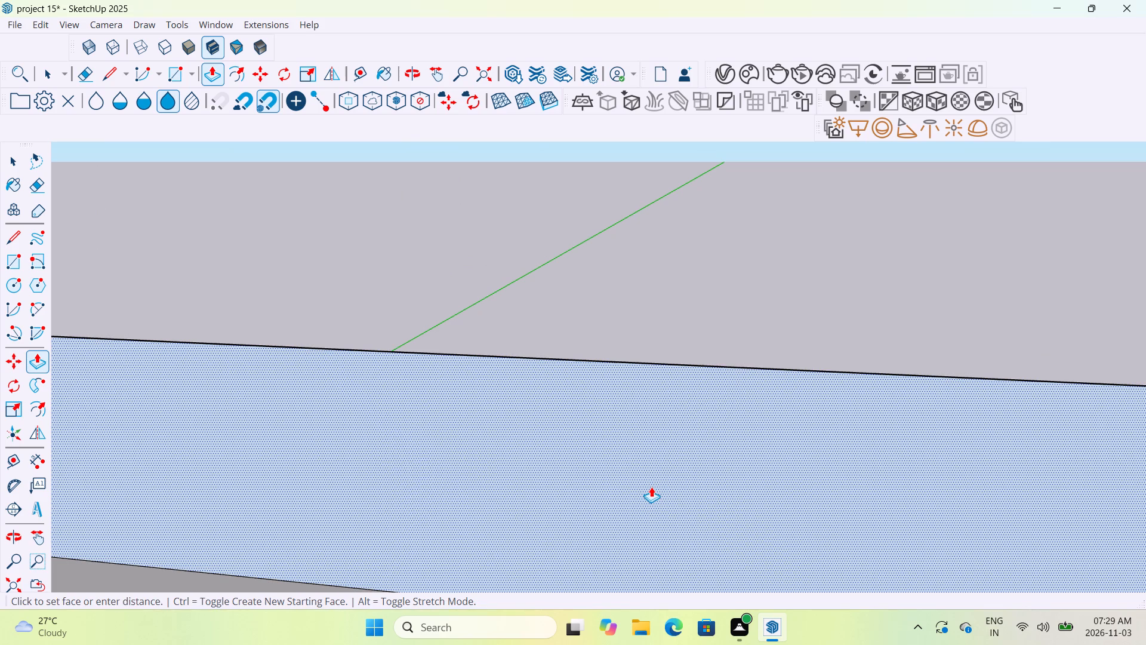
key("Delete")
Delete the narrow face of the roof slab along the side block's outer side, away from the main building.
scroll(651, 487, "down", 14)
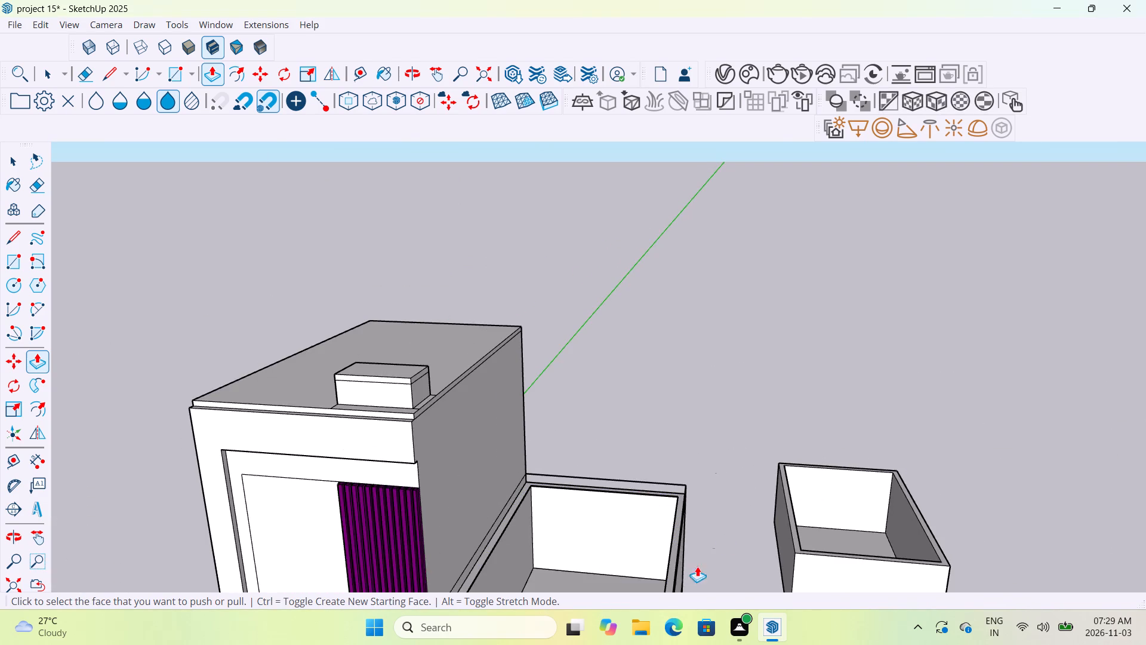
scroll(743, 478, "down", 10)
scroll(743, 478, "up", 1)
scroll(743, 478, "down", 4)
middle_click_drag(756, 552, 642, 488)
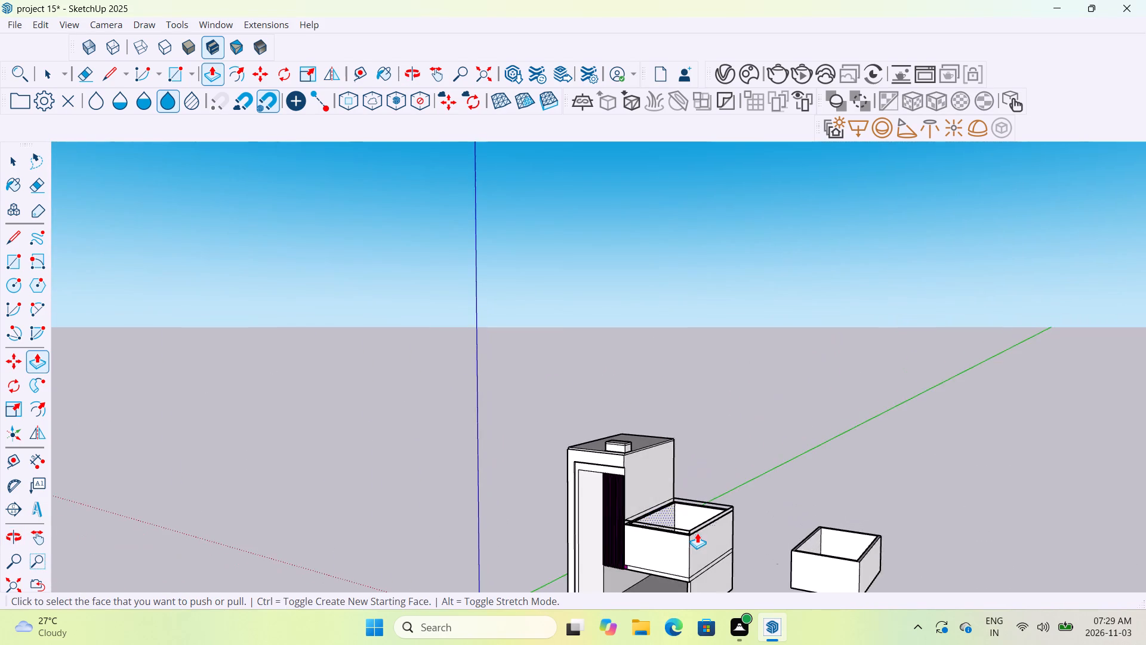
scroll(697, 533, "up", 13)
left_click(695, 524)
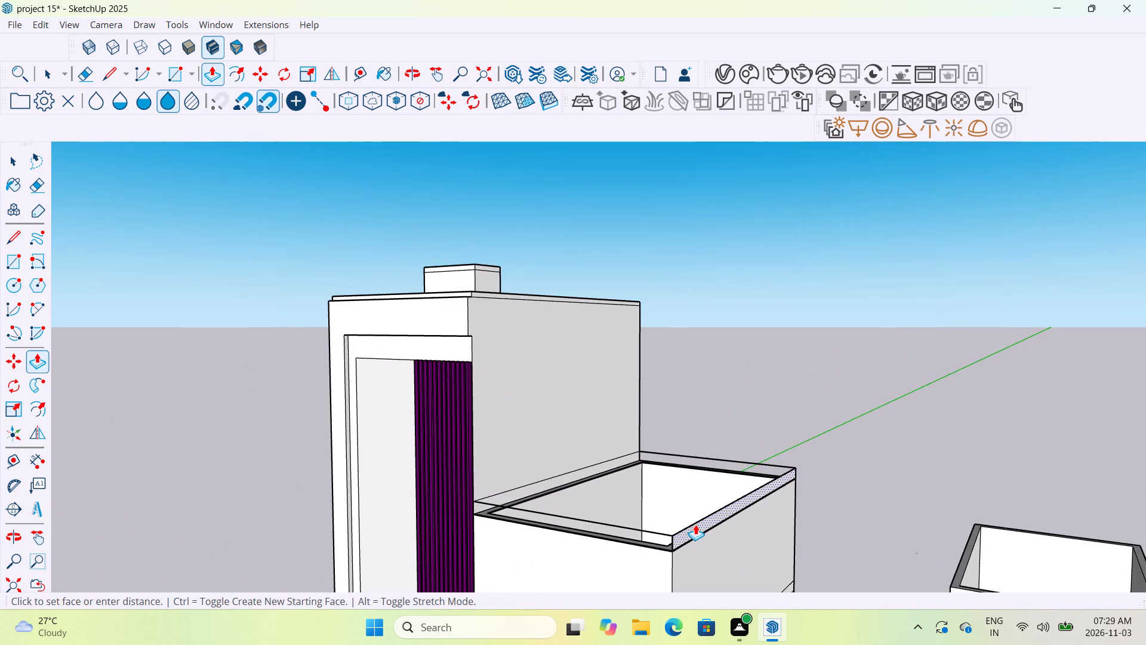
key("Delete")
scroll(695, 524, "down", 5)
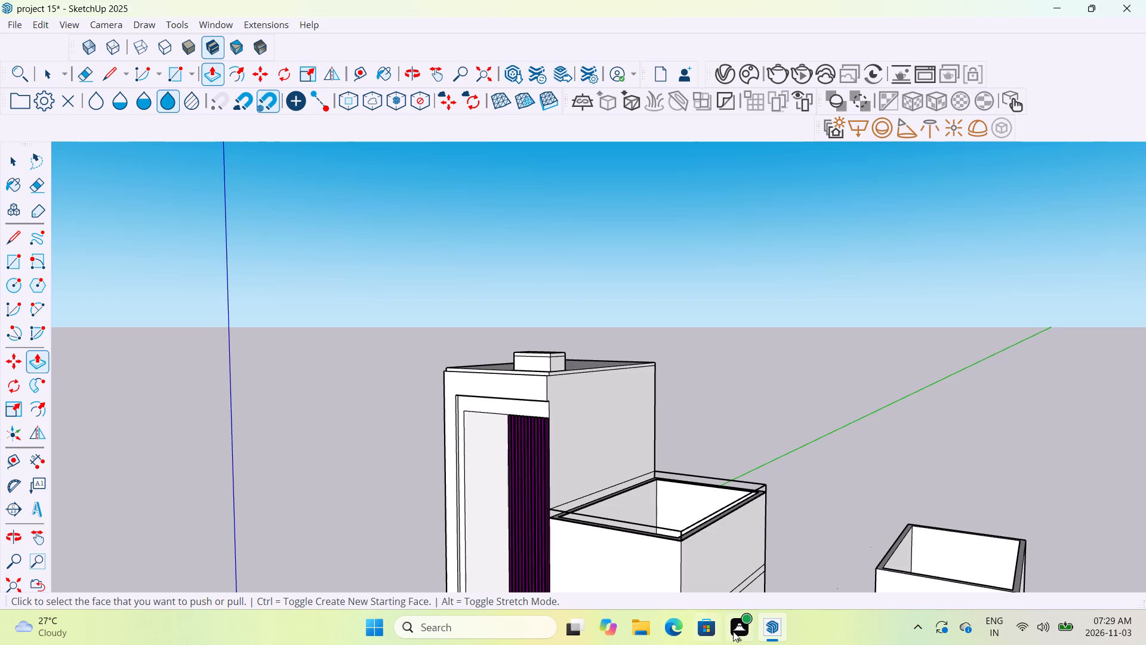
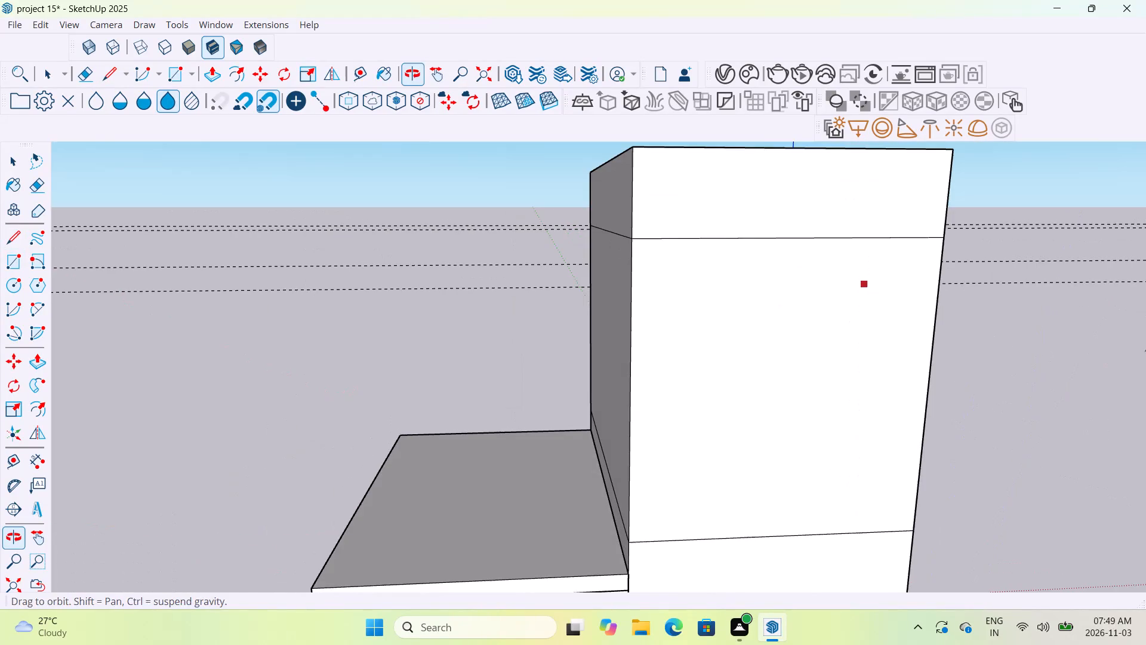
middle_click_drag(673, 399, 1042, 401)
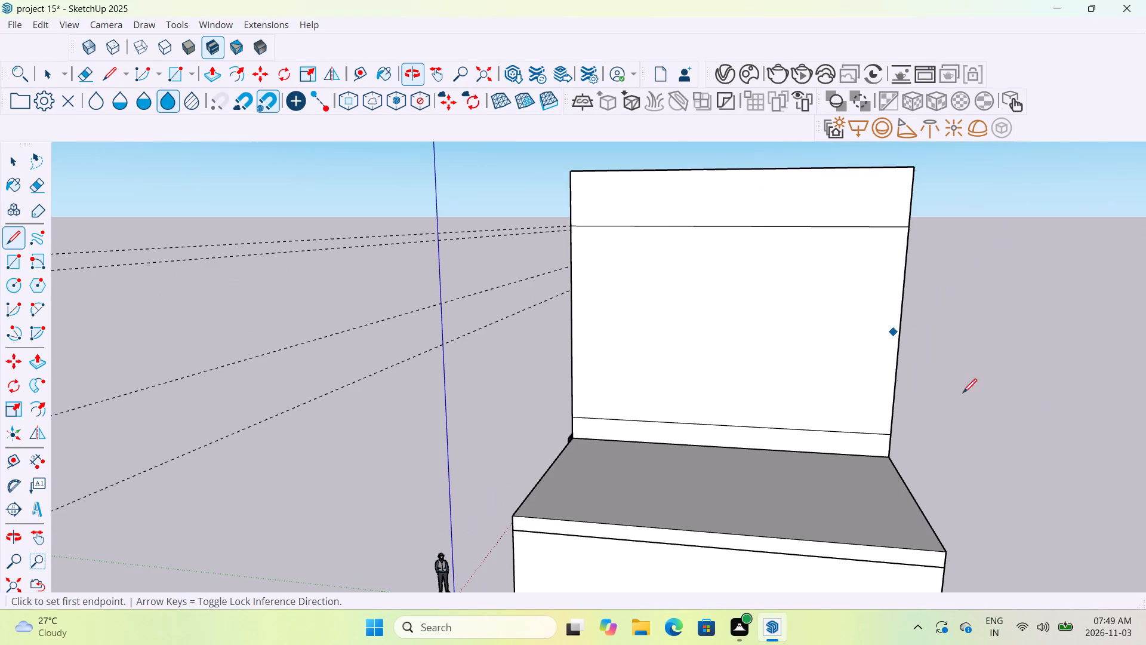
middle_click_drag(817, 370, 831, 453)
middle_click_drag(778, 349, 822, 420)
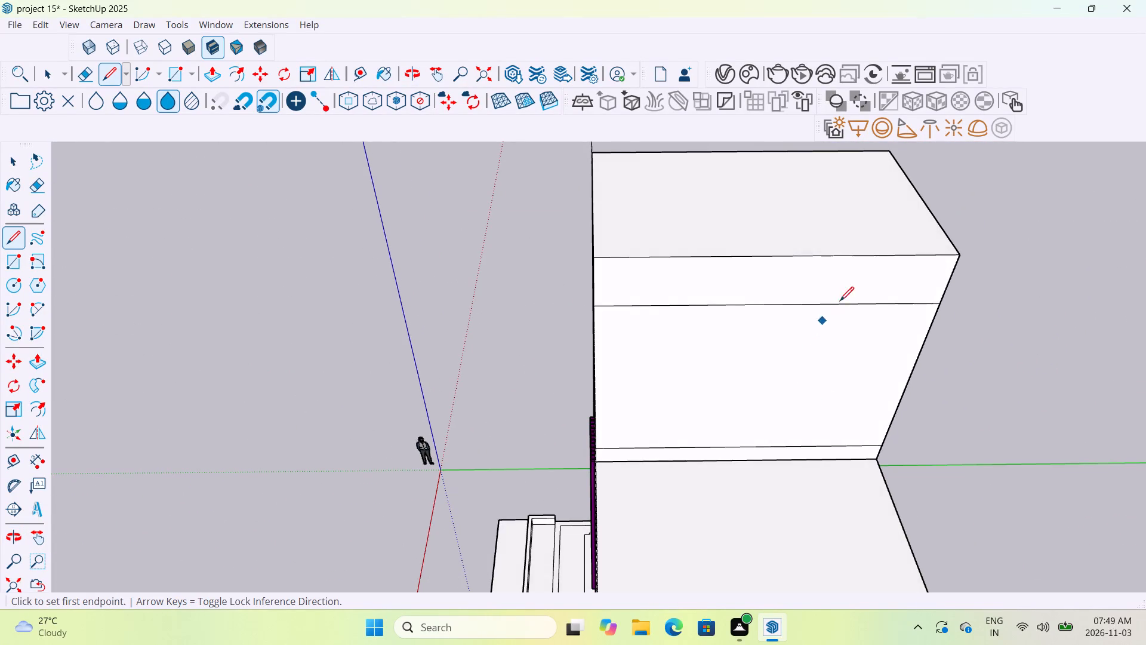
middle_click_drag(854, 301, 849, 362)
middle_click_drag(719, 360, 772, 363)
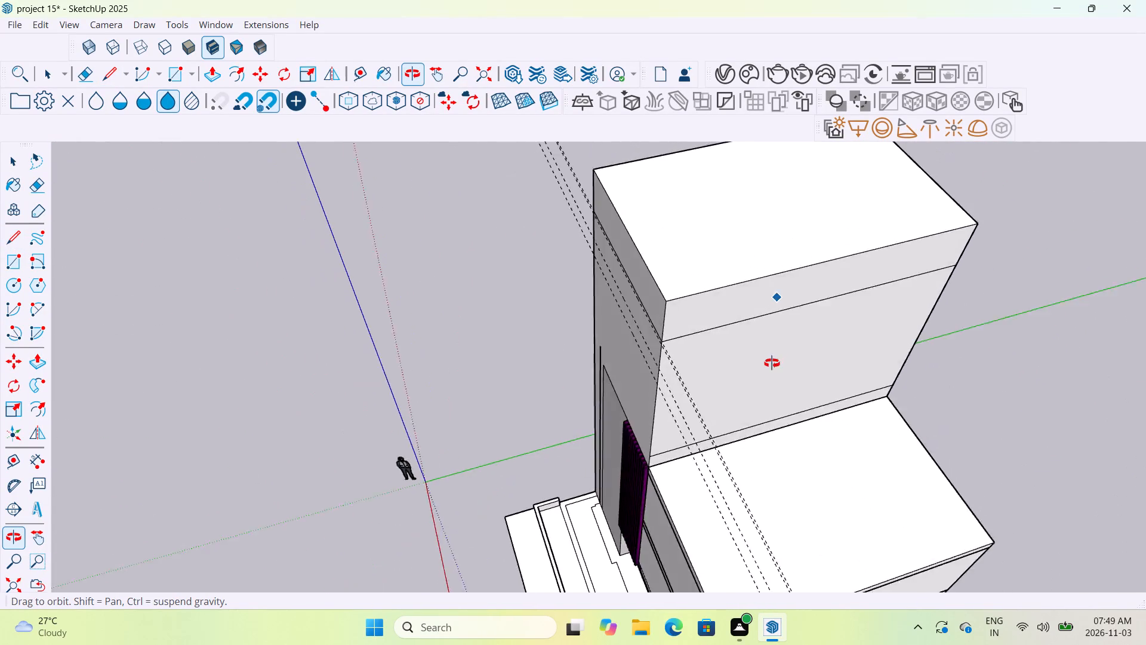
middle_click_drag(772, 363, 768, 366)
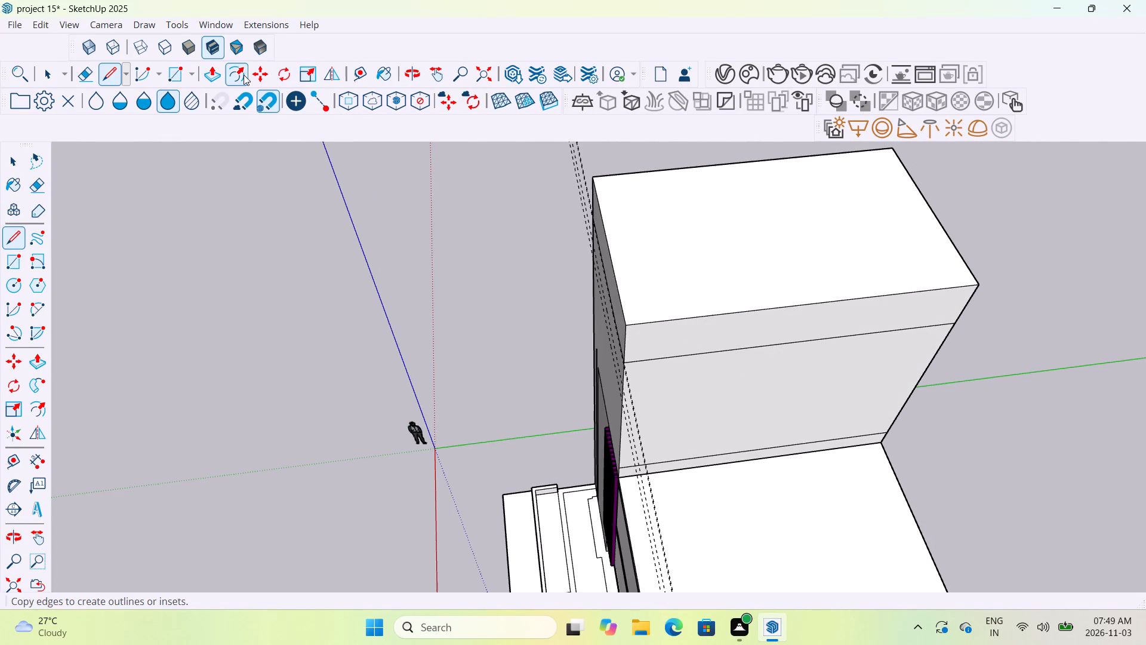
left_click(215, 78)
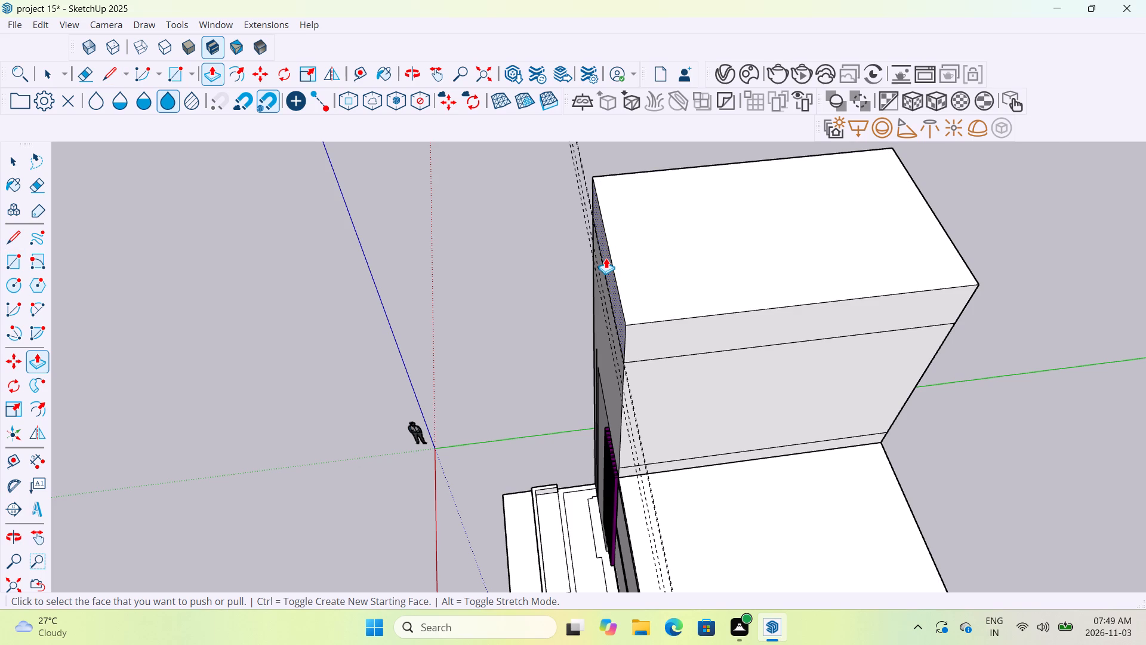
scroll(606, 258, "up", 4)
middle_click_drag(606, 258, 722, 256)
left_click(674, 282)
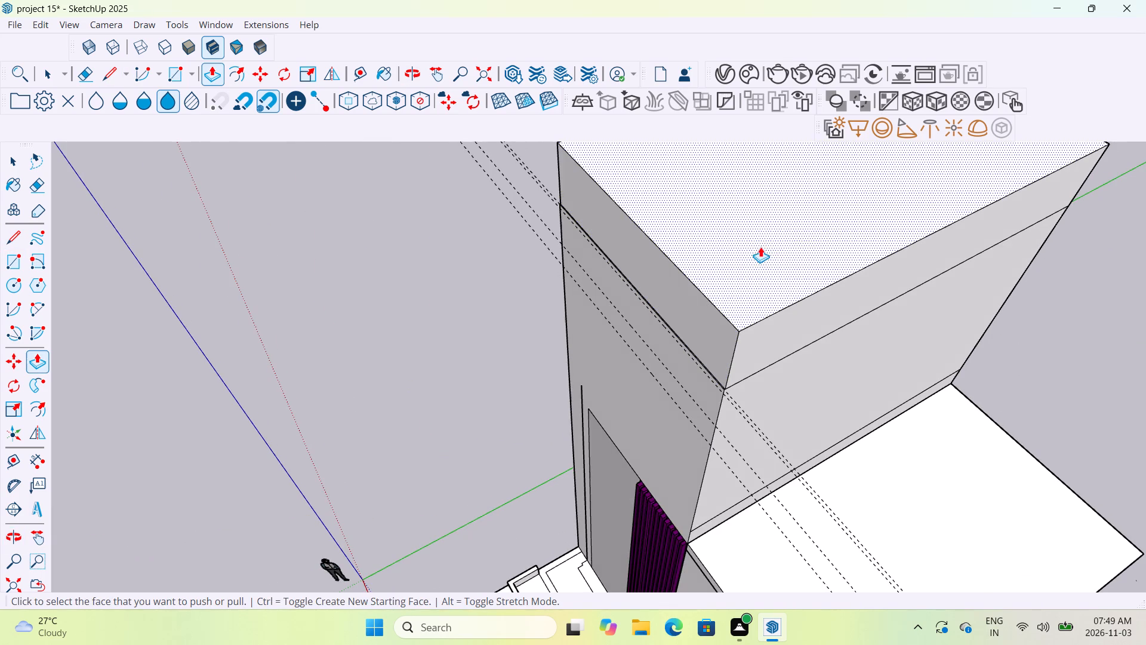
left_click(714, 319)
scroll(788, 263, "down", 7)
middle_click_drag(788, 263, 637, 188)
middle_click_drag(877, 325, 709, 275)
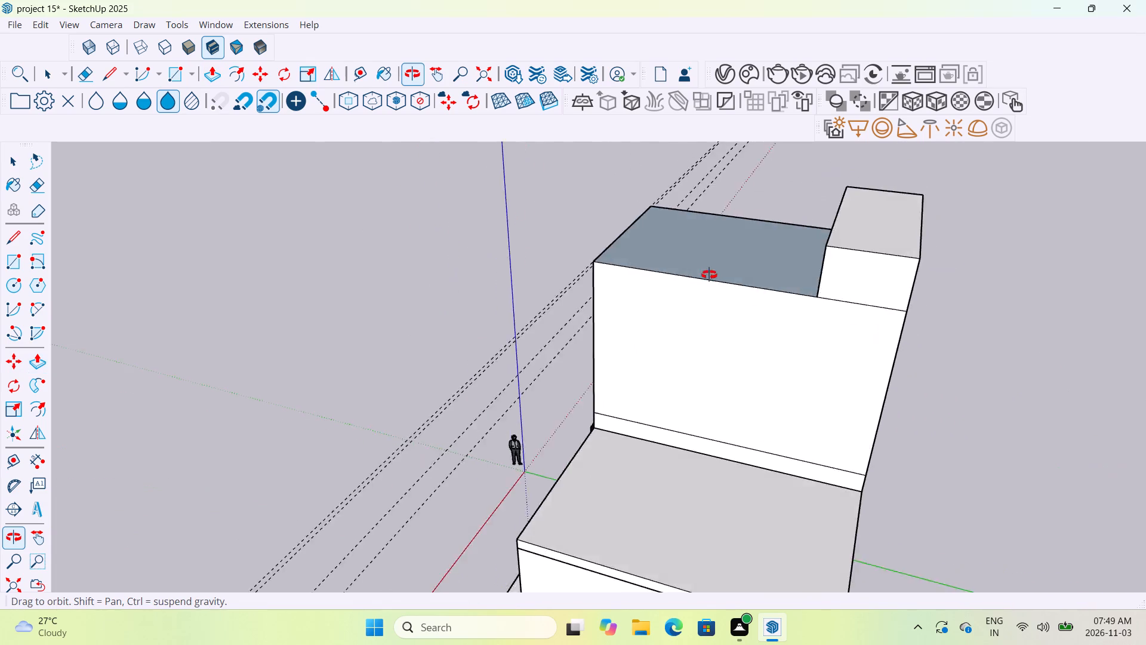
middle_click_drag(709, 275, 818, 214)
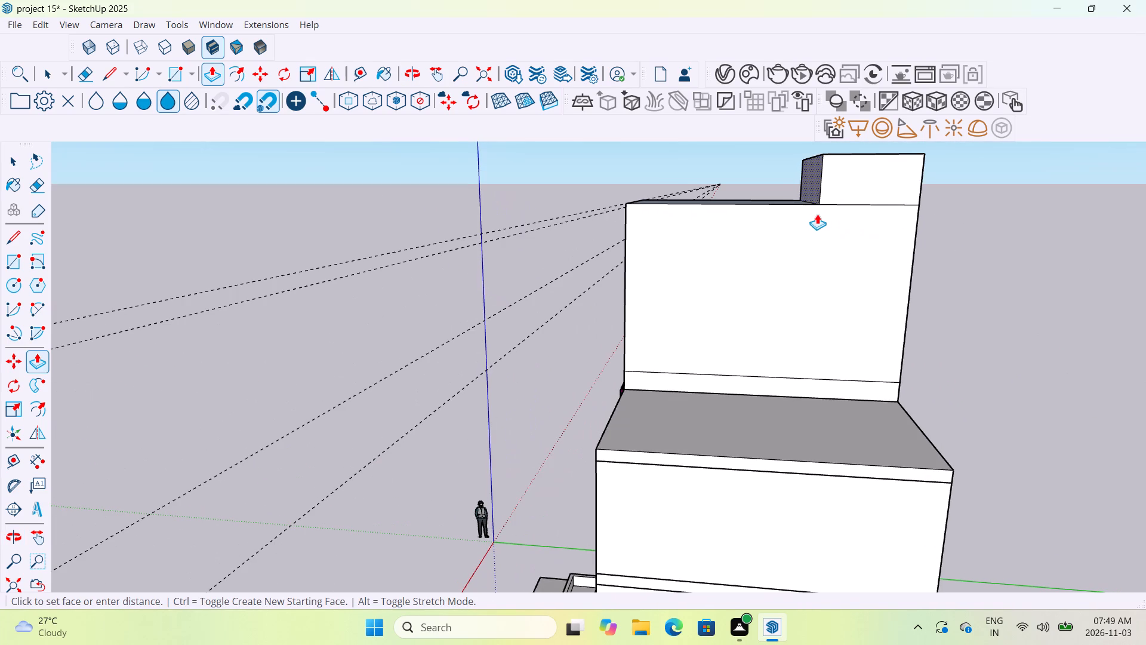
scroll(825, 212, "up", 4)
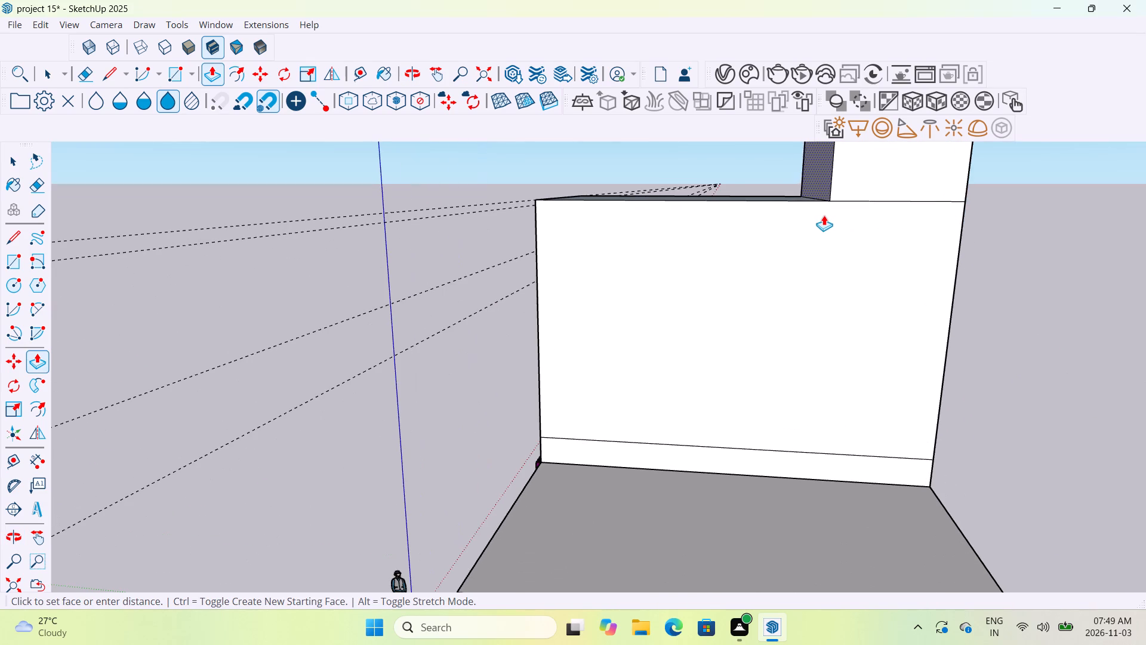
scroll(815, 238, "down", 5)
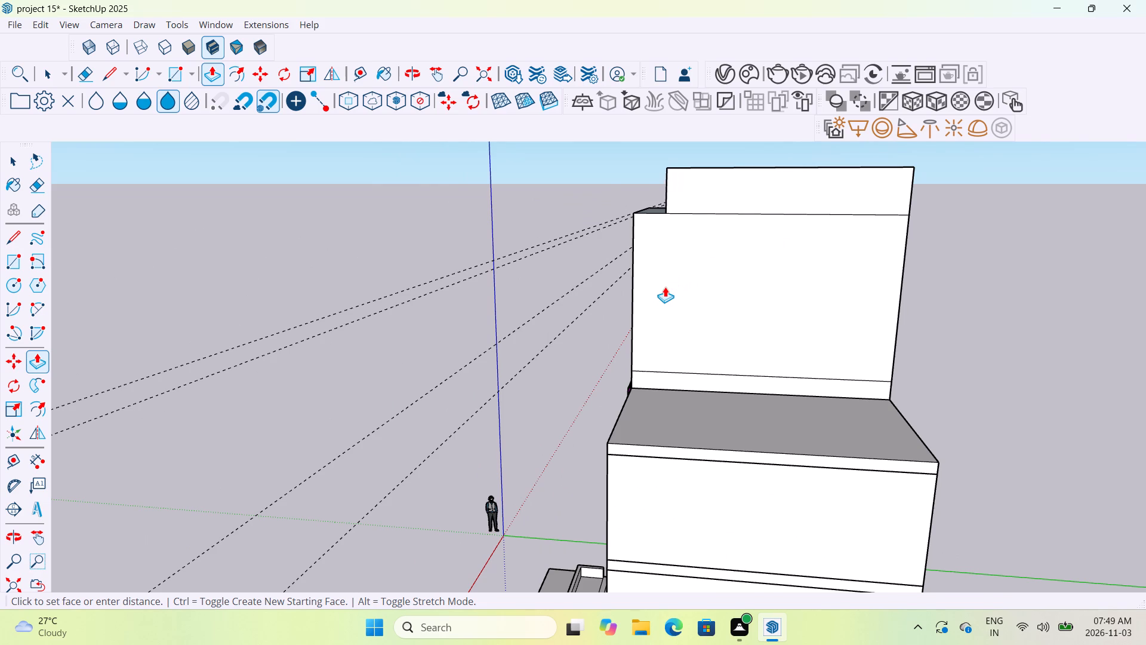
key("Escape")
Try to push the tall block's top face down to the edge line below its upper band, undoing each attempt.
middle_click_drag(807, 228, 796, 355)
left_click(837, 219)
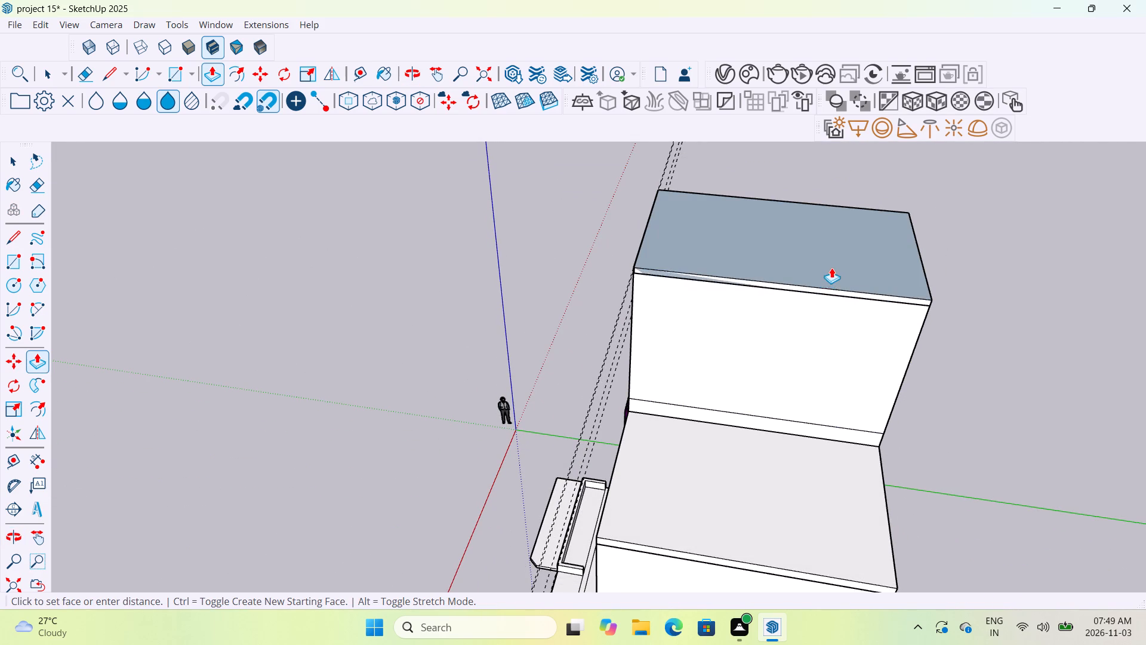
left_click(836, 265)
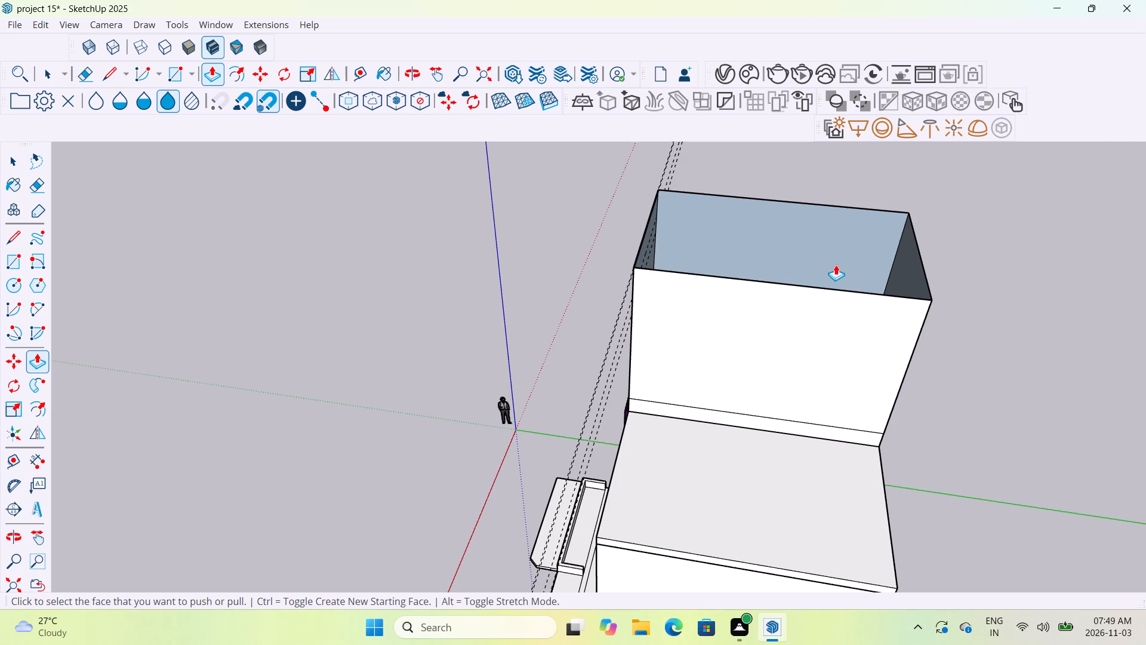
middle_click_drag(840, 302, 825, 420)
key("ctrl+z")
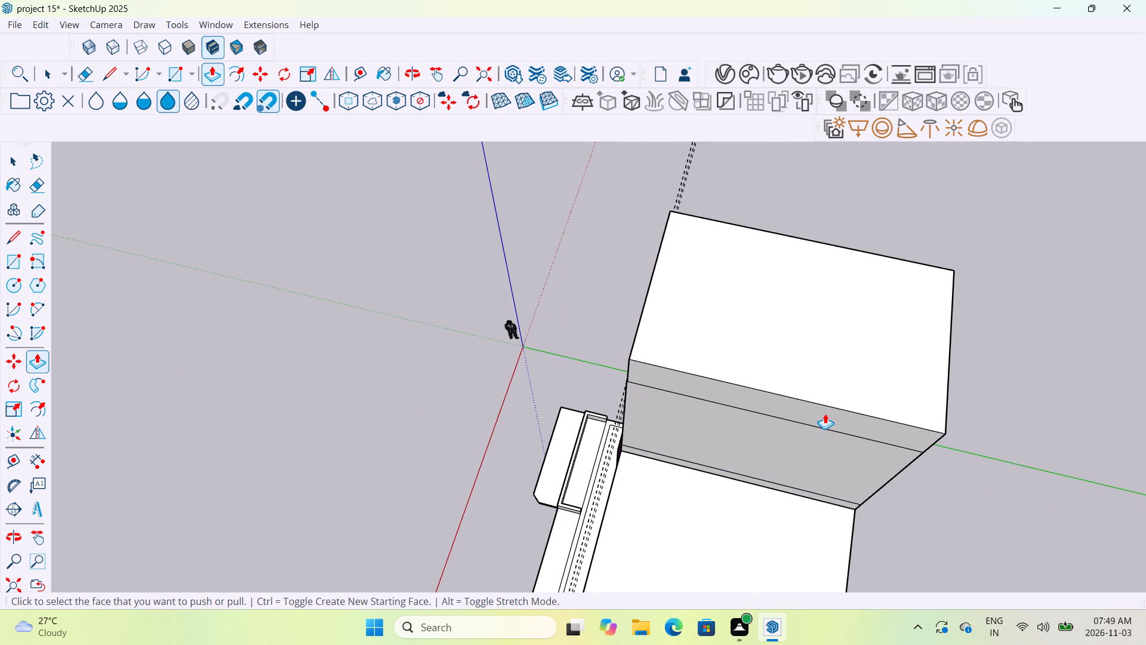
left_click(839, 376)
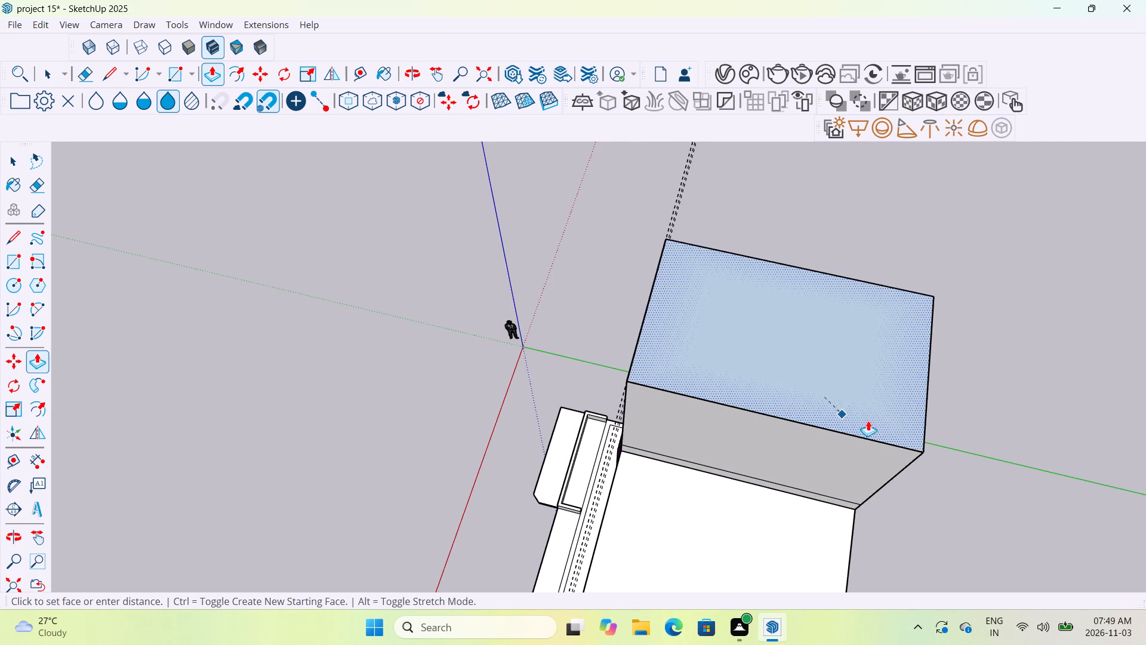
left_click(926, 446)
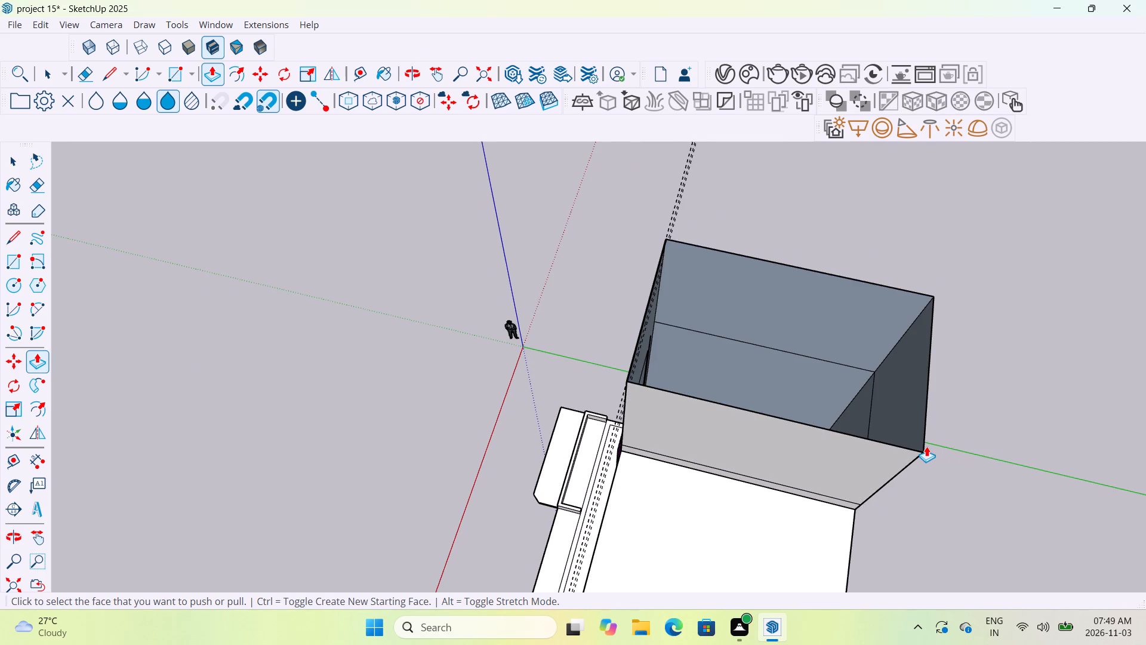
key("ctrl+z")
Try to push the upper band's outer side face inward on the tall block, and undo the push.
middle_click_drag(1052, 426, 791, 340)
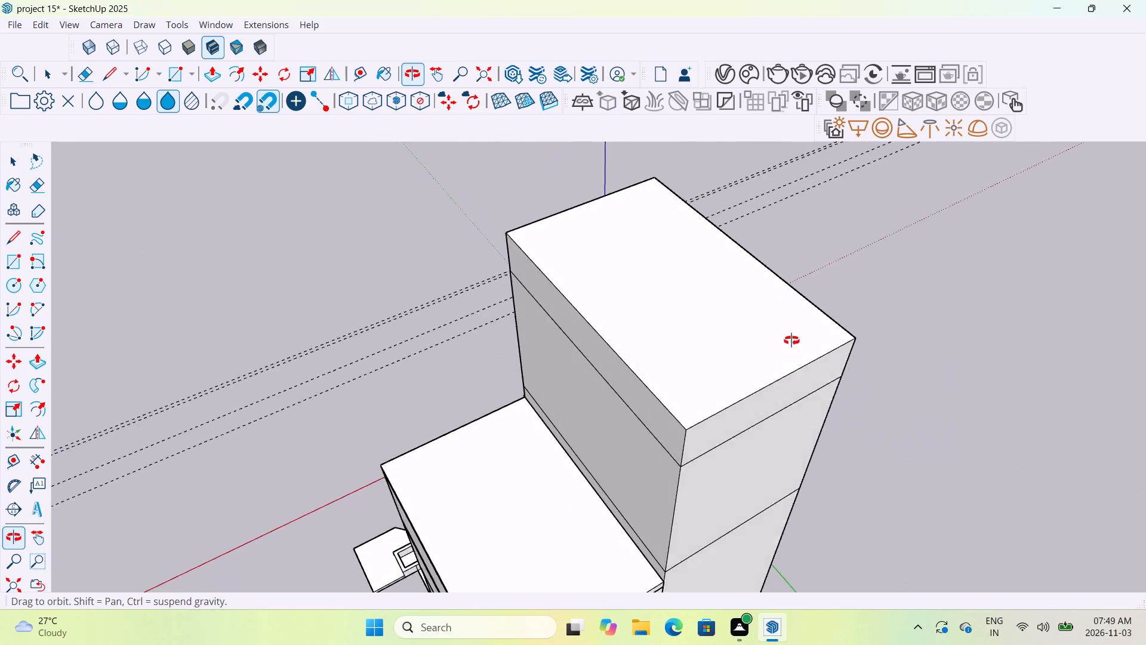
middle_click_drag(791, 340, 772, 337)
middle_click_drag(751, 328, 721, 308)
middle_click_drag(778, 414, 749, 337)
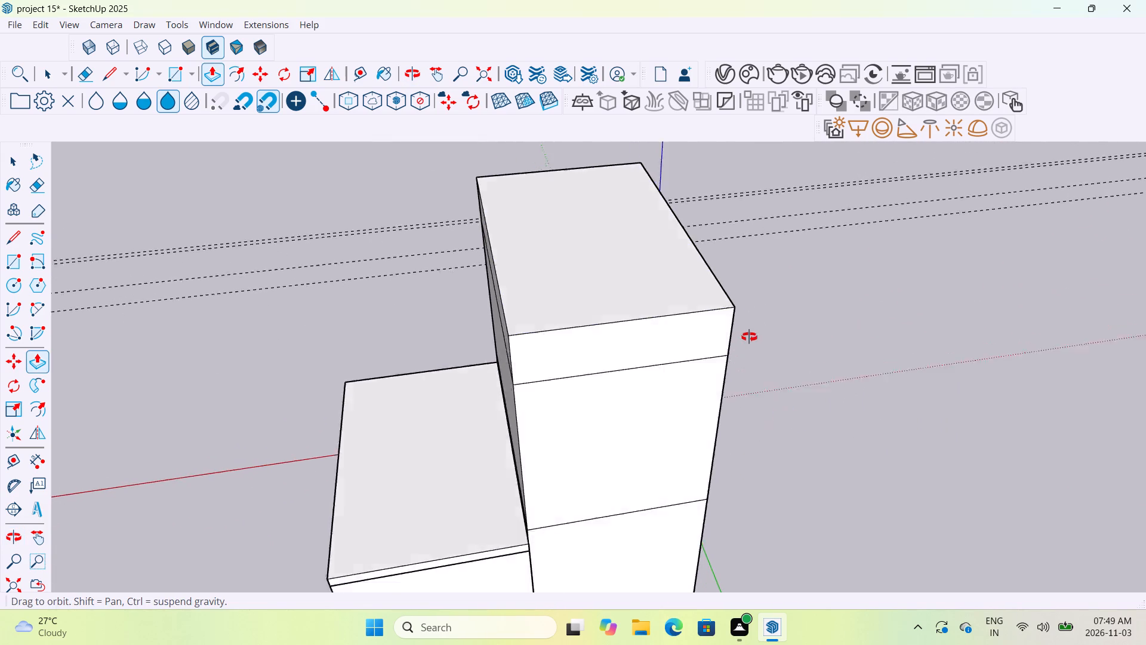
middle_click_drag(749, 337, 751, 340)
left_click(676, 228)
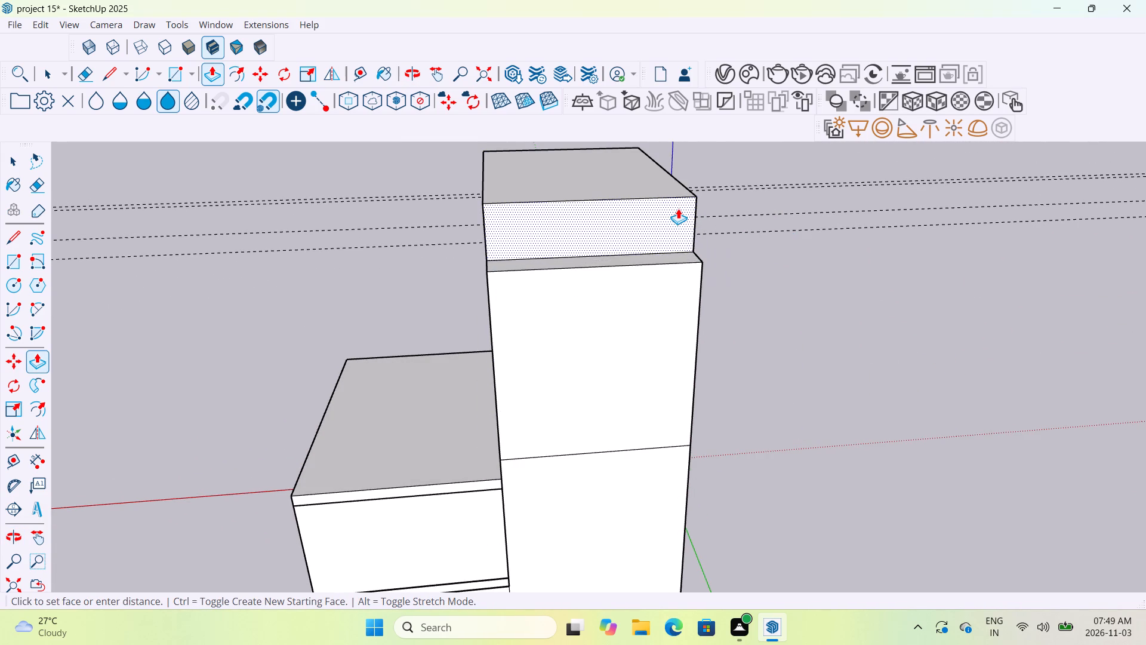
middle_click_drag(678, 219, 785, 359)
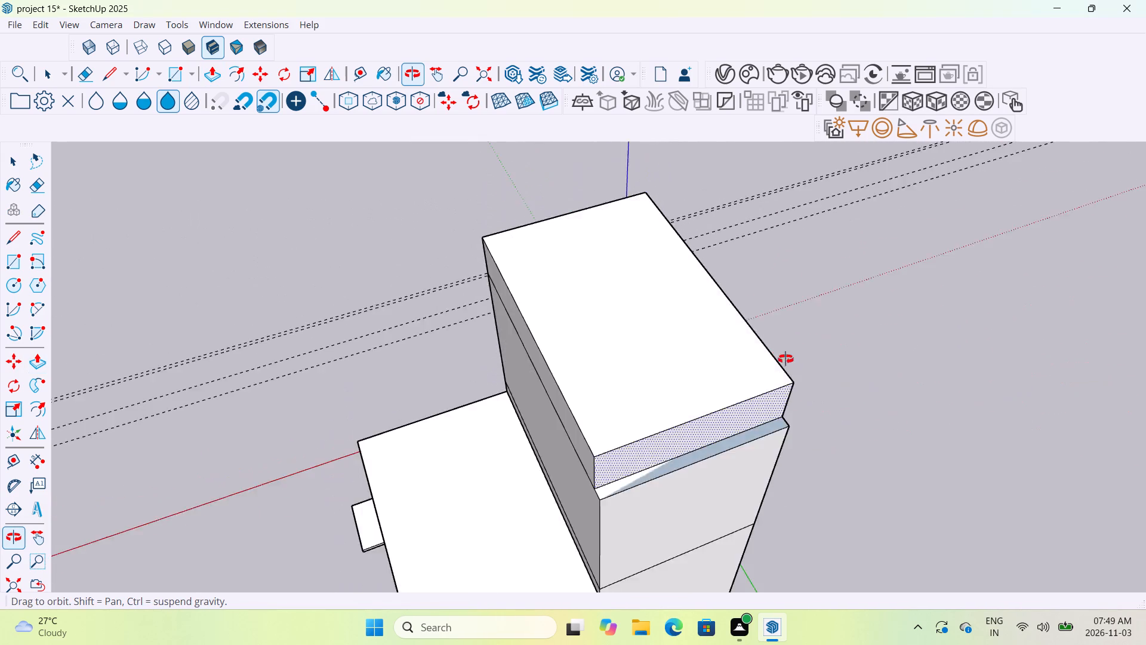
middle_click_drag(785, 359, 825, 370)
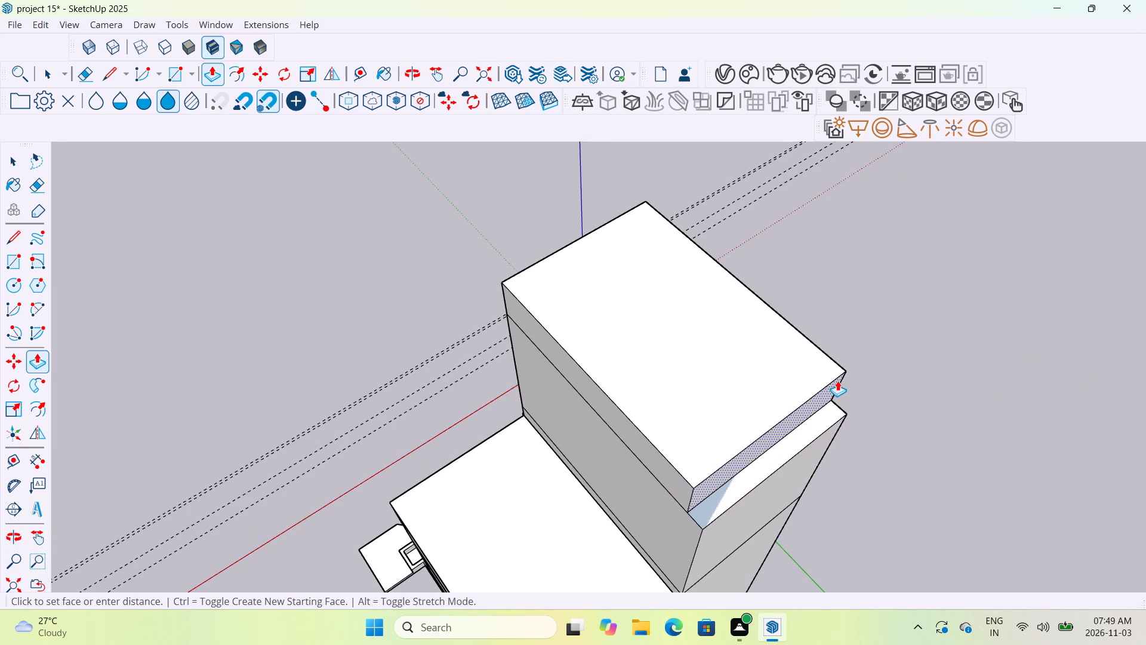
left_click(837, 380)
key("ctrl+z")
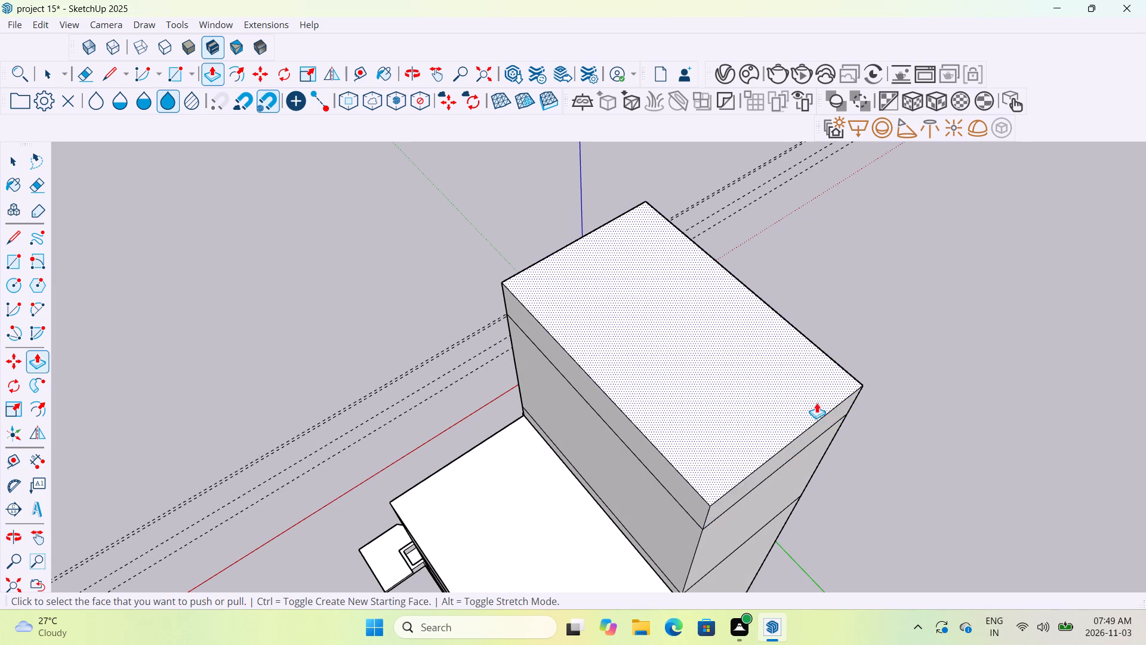
Push the front face of the tall block's upper band inward, above the facade with the vertical slats.
scroll(596, 453, "down", 4)
scroll(609, 448, "up", 1)
scroll(610, 448, "down", 2)
middle_click_drag(578, 459, 676, 440)
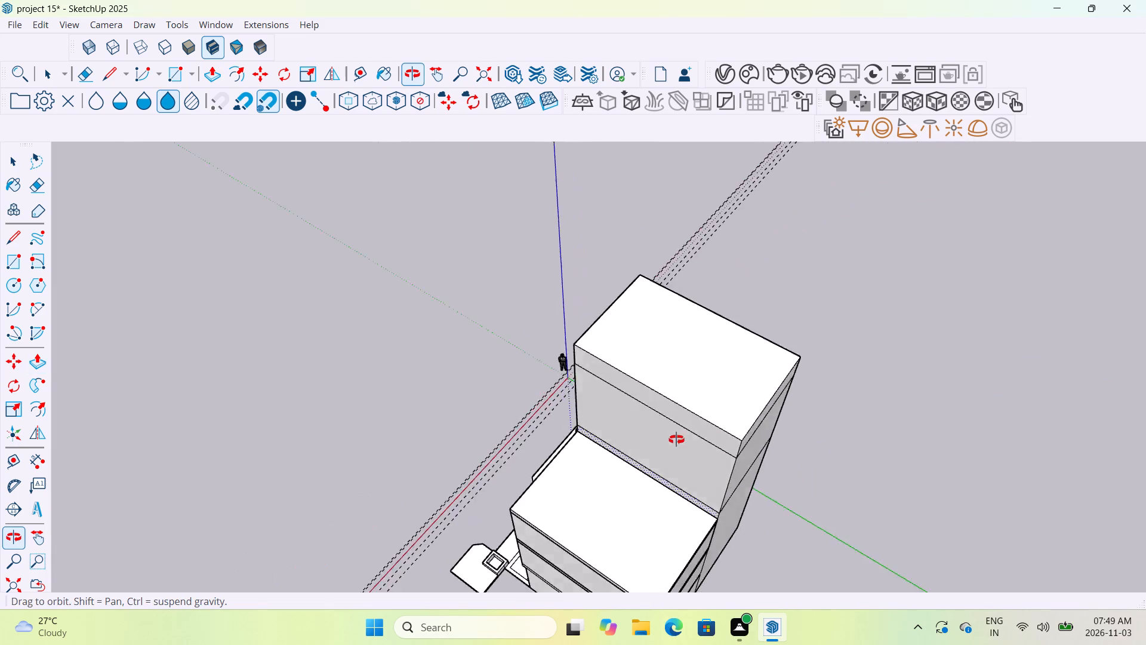
middle_click_drag(676, 440, 713, 357)
middle_click_drag(707, 347, 785, 309)
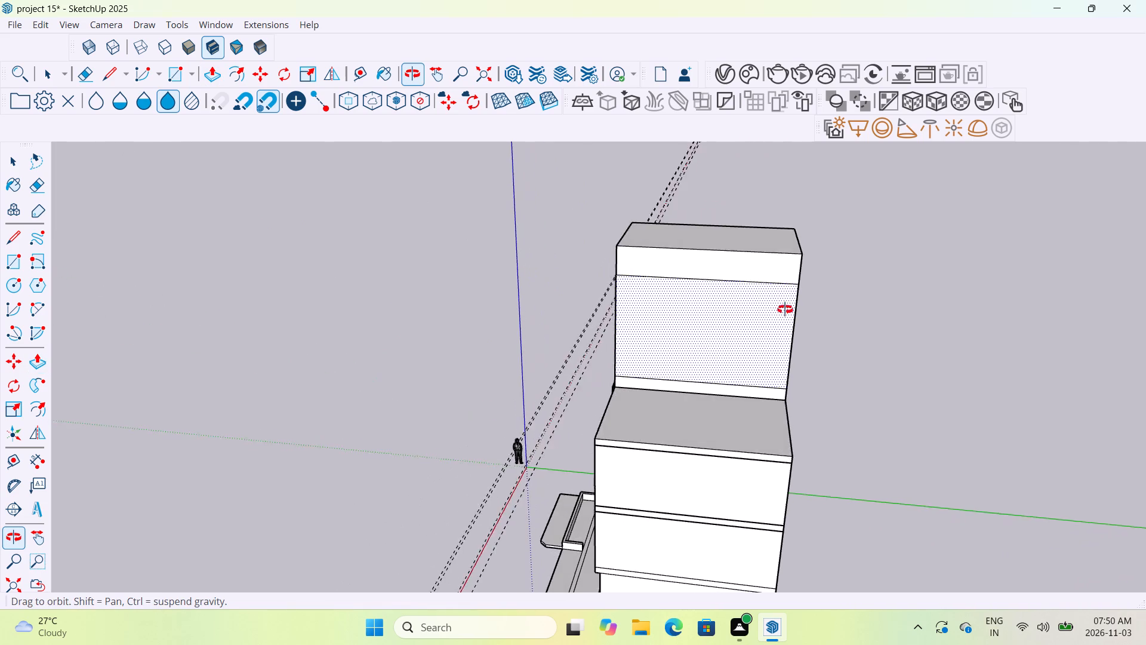
middle_click_drag(785, 309, 792, 358)
middle_click_drag(708, 383, 725, 335)
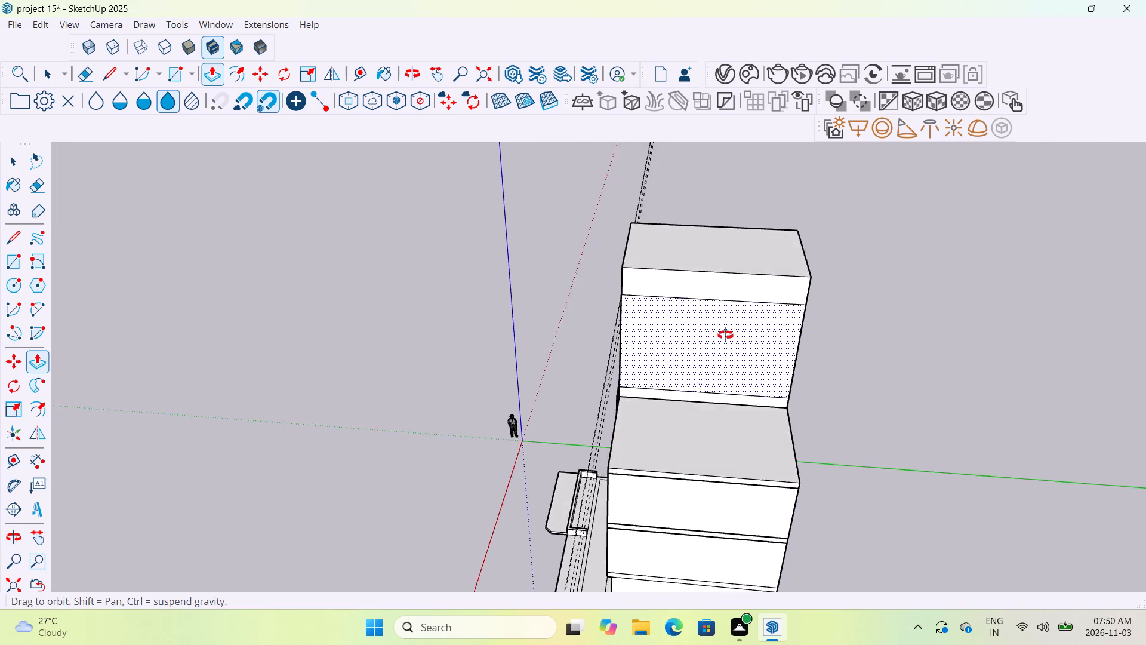
middle_click_drag(725, 335, 939, 294)
middle_click_drag(609, 395, 711, 391)
middle_click_drag(640, 304, 668, 304)
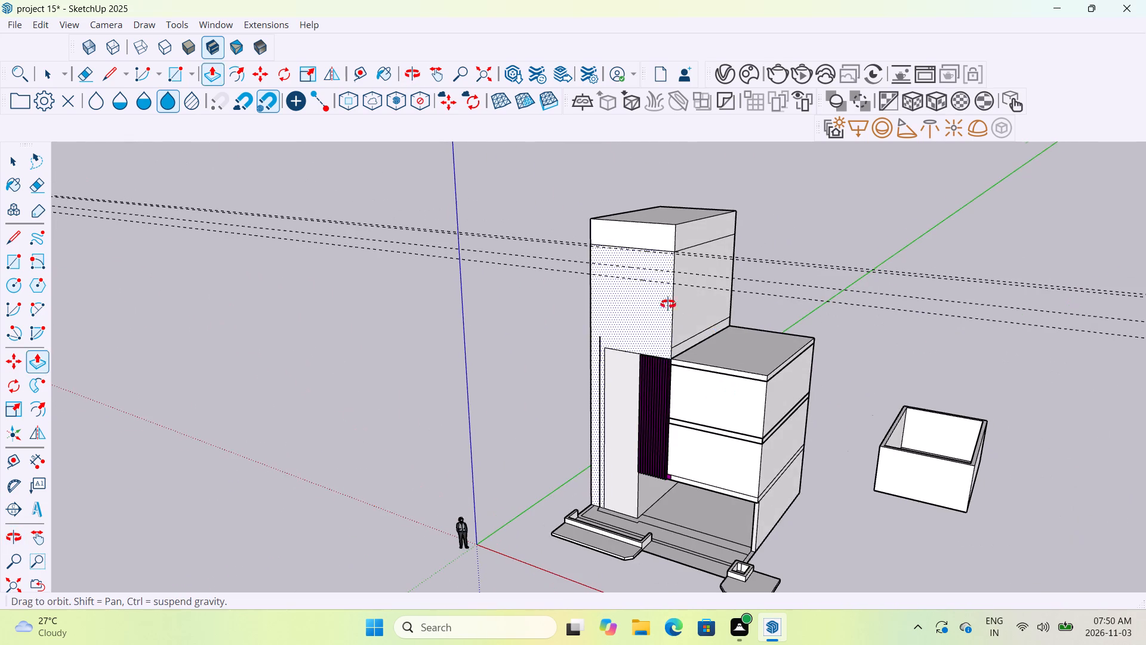
middle_click_drag(668, 304, 724, 300)
scroll(637, 239, "up", 5)
middle_click_drag(655, 294, 744, 269)
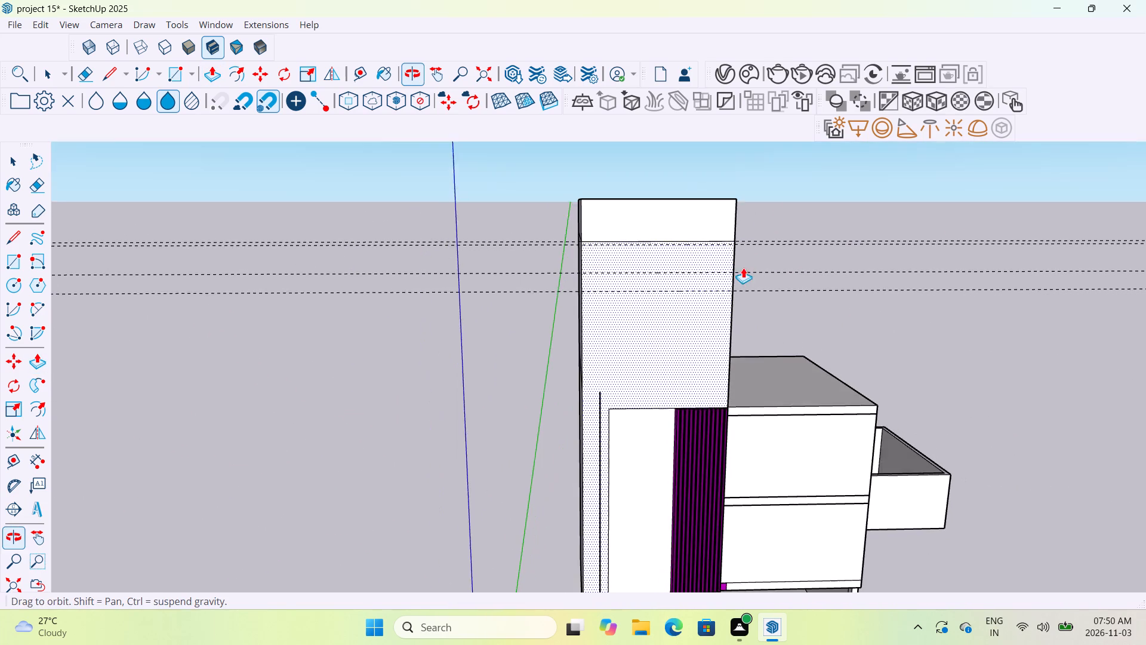
middle_click_drag(766, 307, 739, 276)
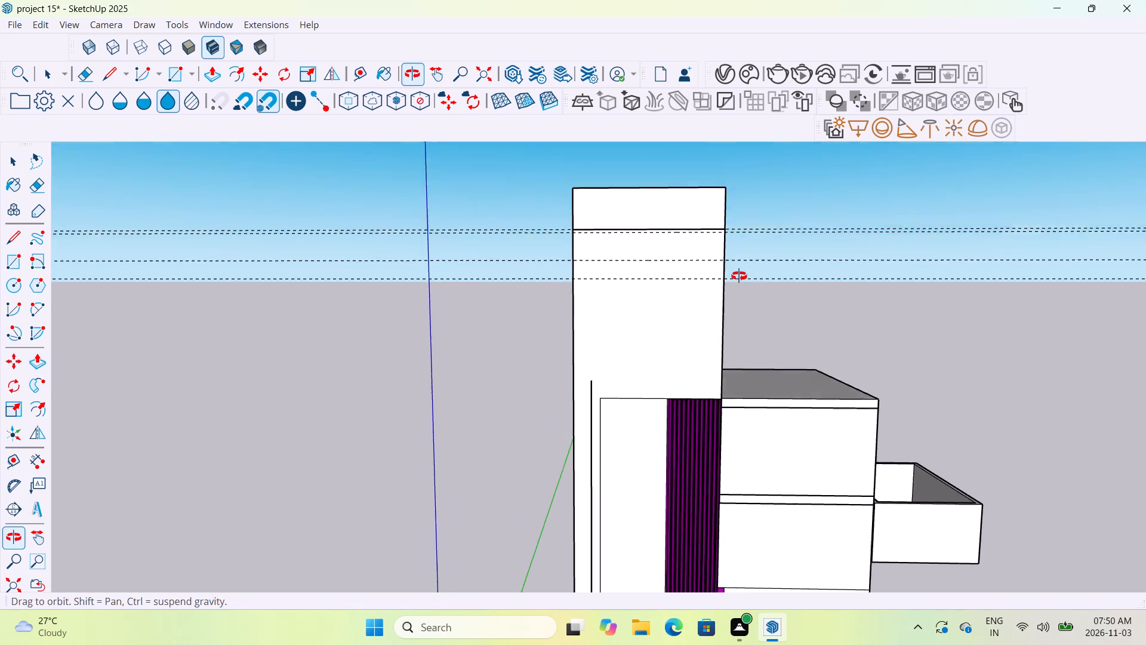
middle_click_drag(739, 276, 738, 272)
scroll(691, 186, "up", 5)
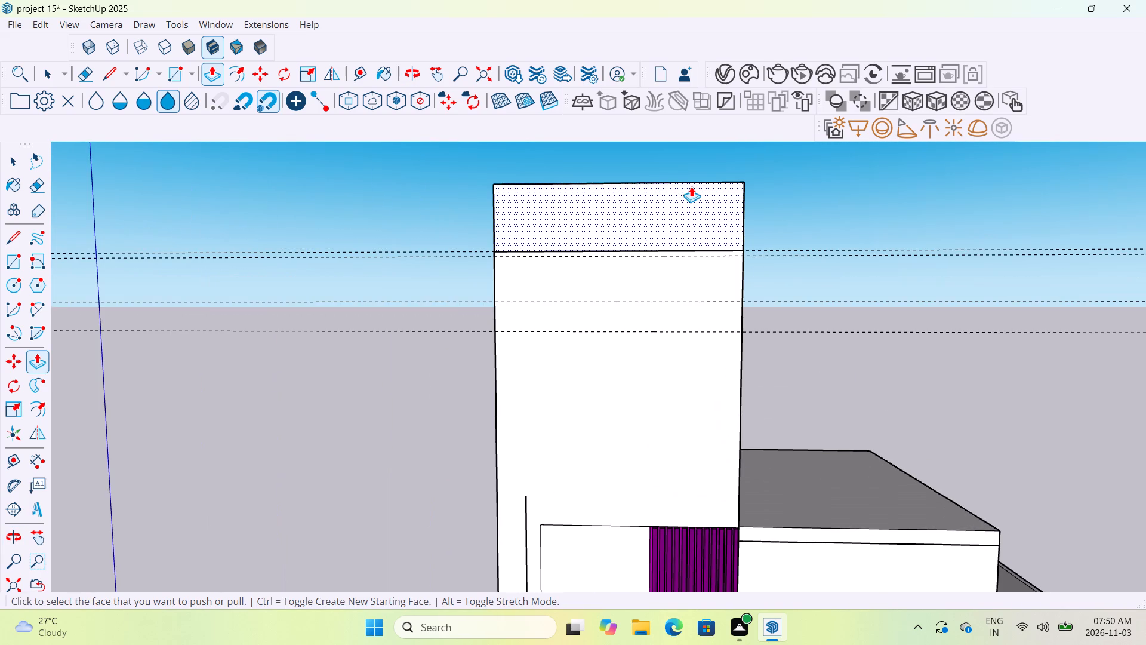
left_click(574, 224)
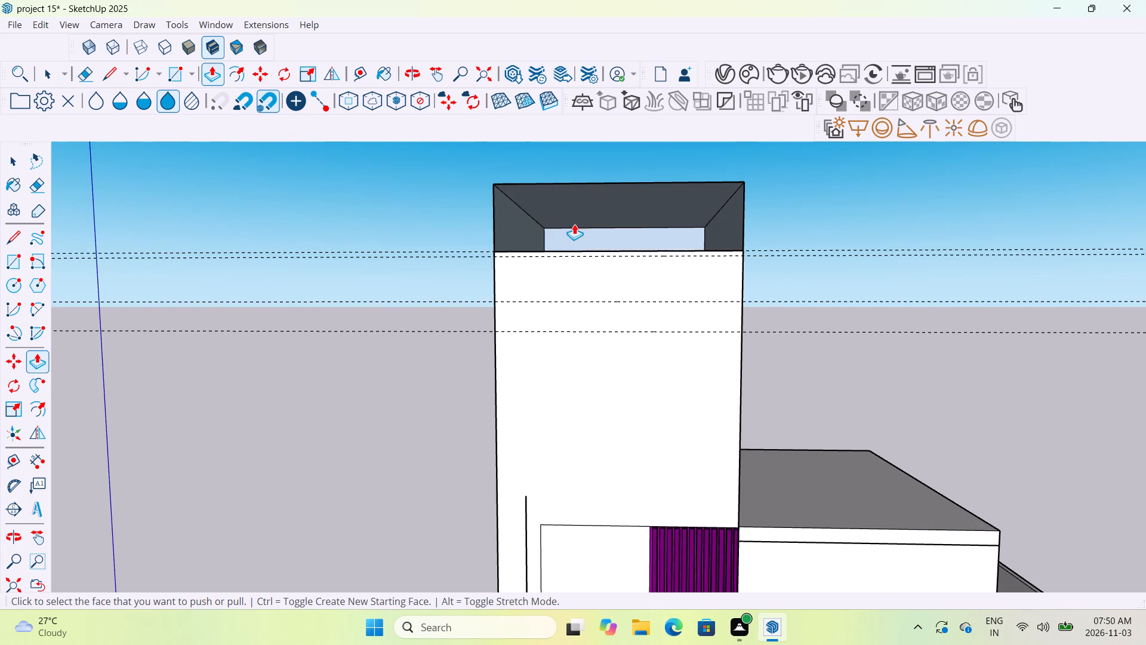
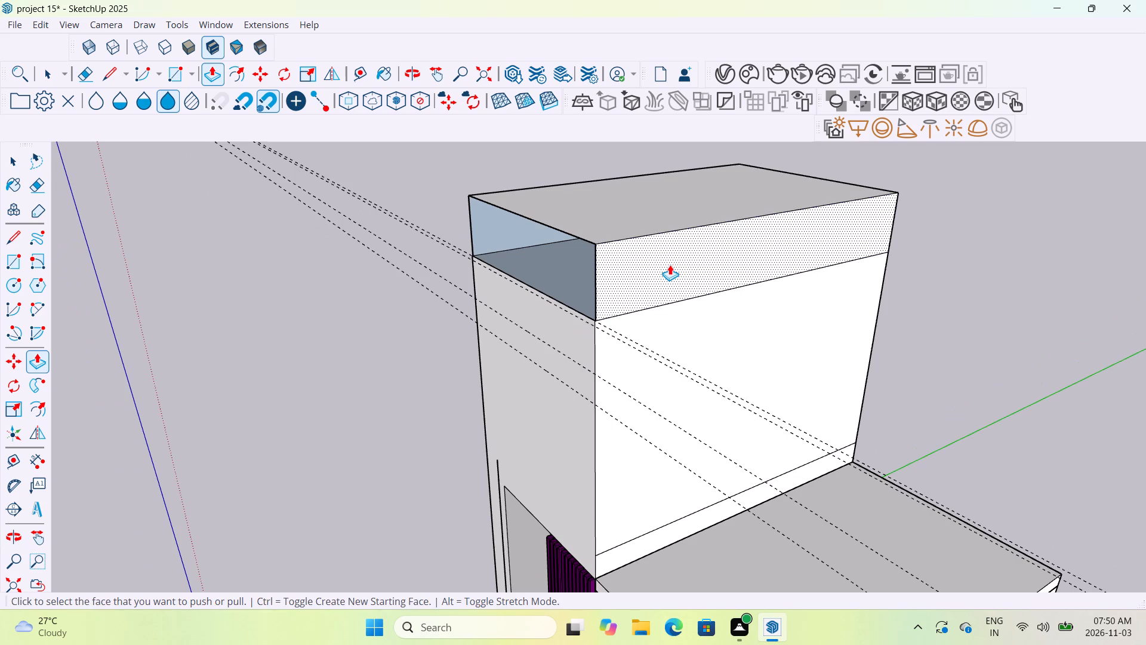
Push the long side face of the tall block's upper band inward, above the large white wall.
left_click(673, 213)
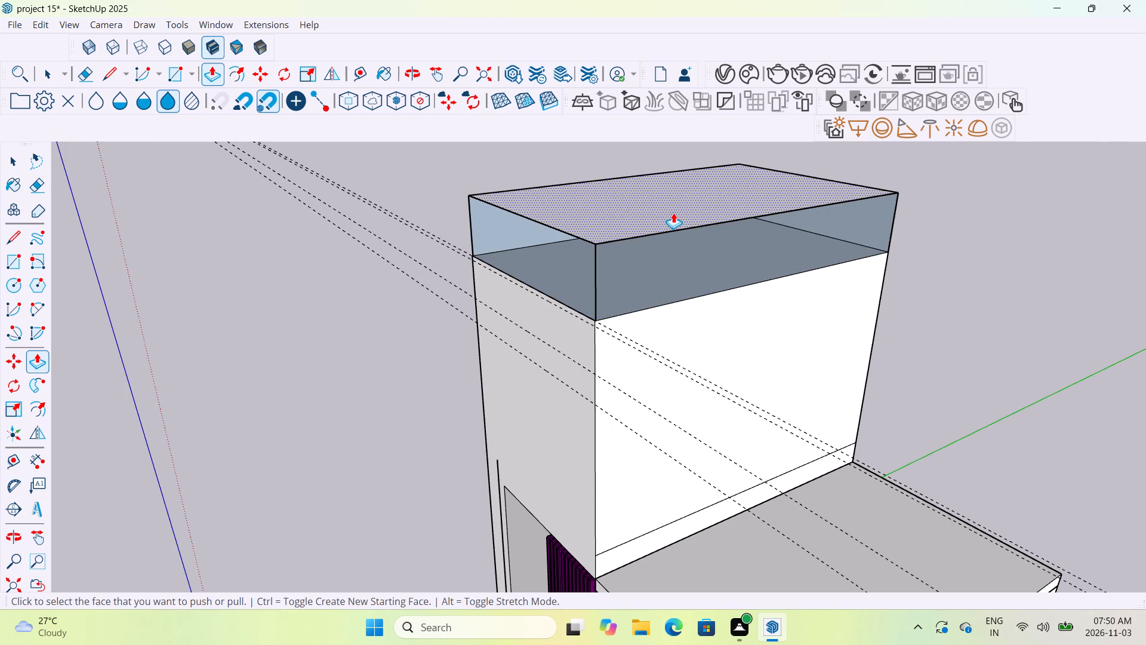
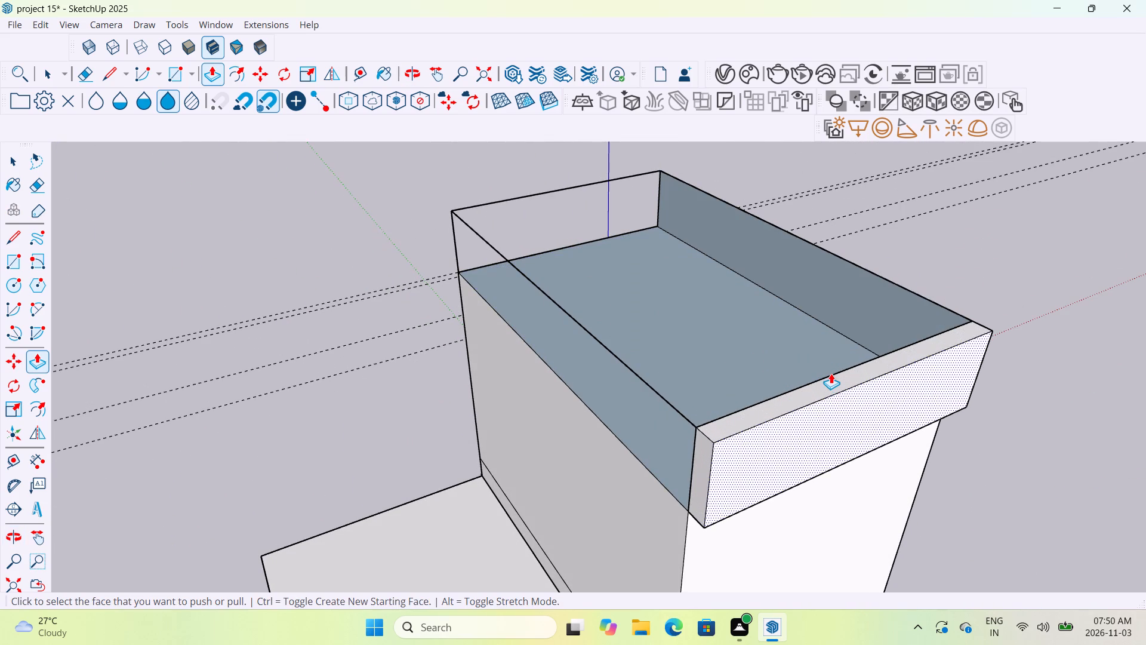
Delete the upper band's face above the large white wall and select the band's remaining long side face.
left_click(839, 386)
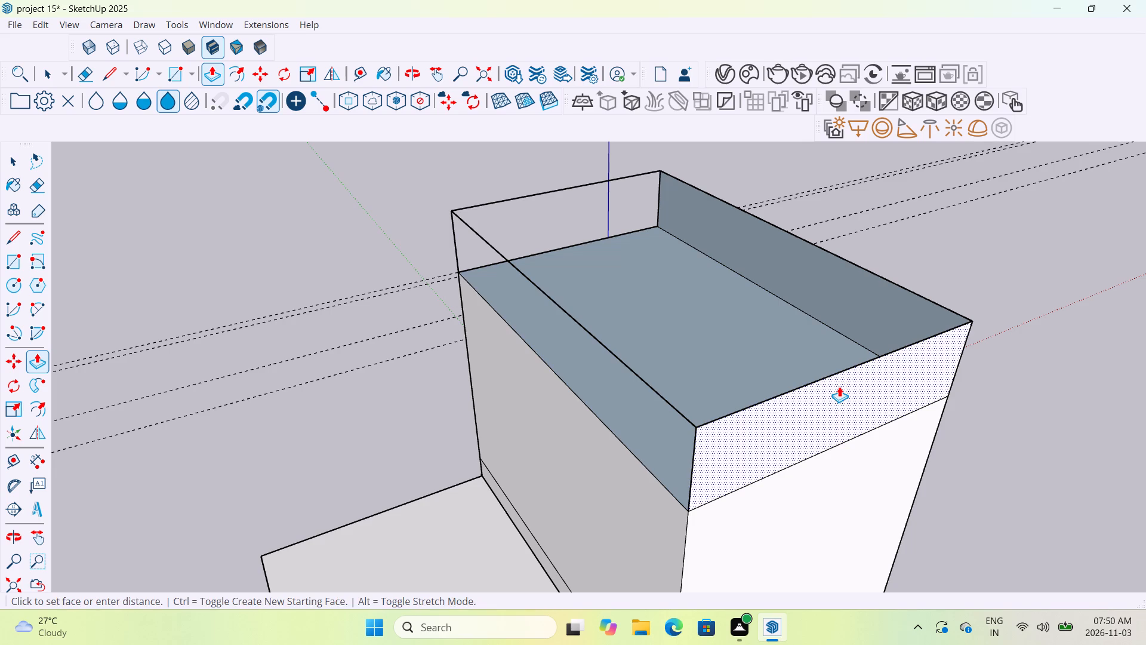
key("Delete")
left_click(852, 305)
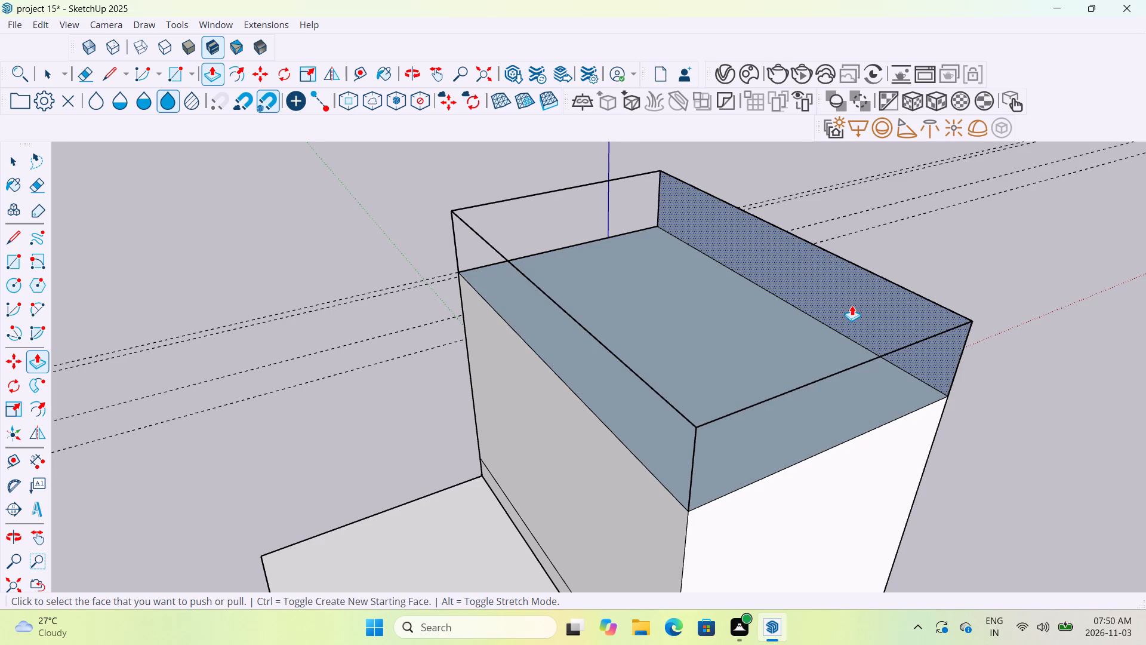